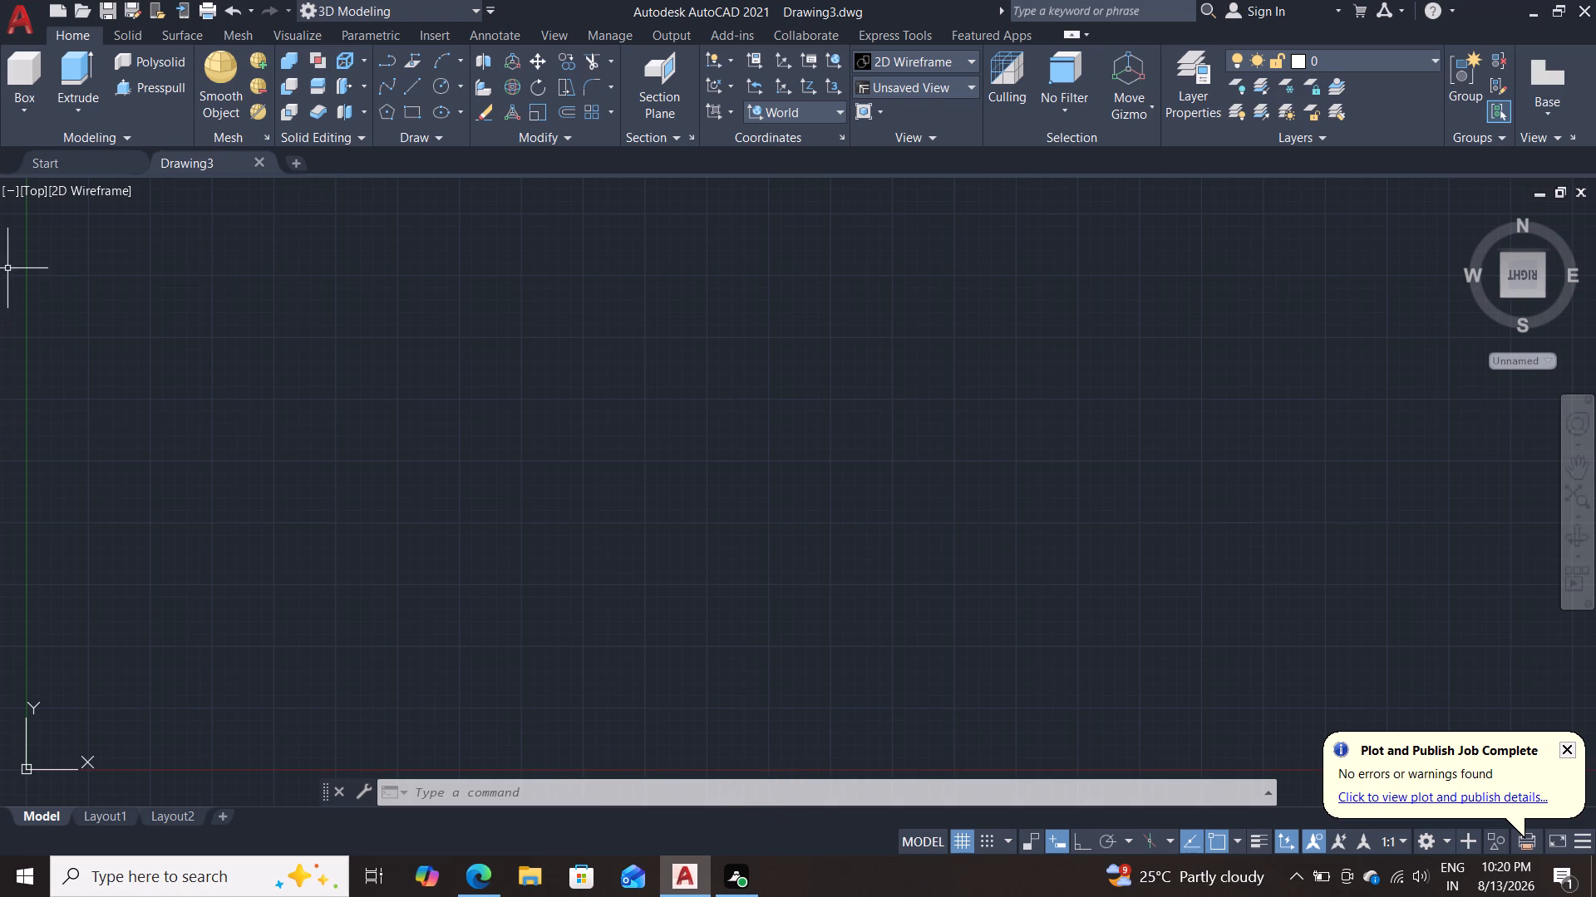
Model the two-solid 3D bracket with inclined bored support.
Switch the model viewport to the Front view.
{"action": "left_click", "coordinate": [35, 194]}
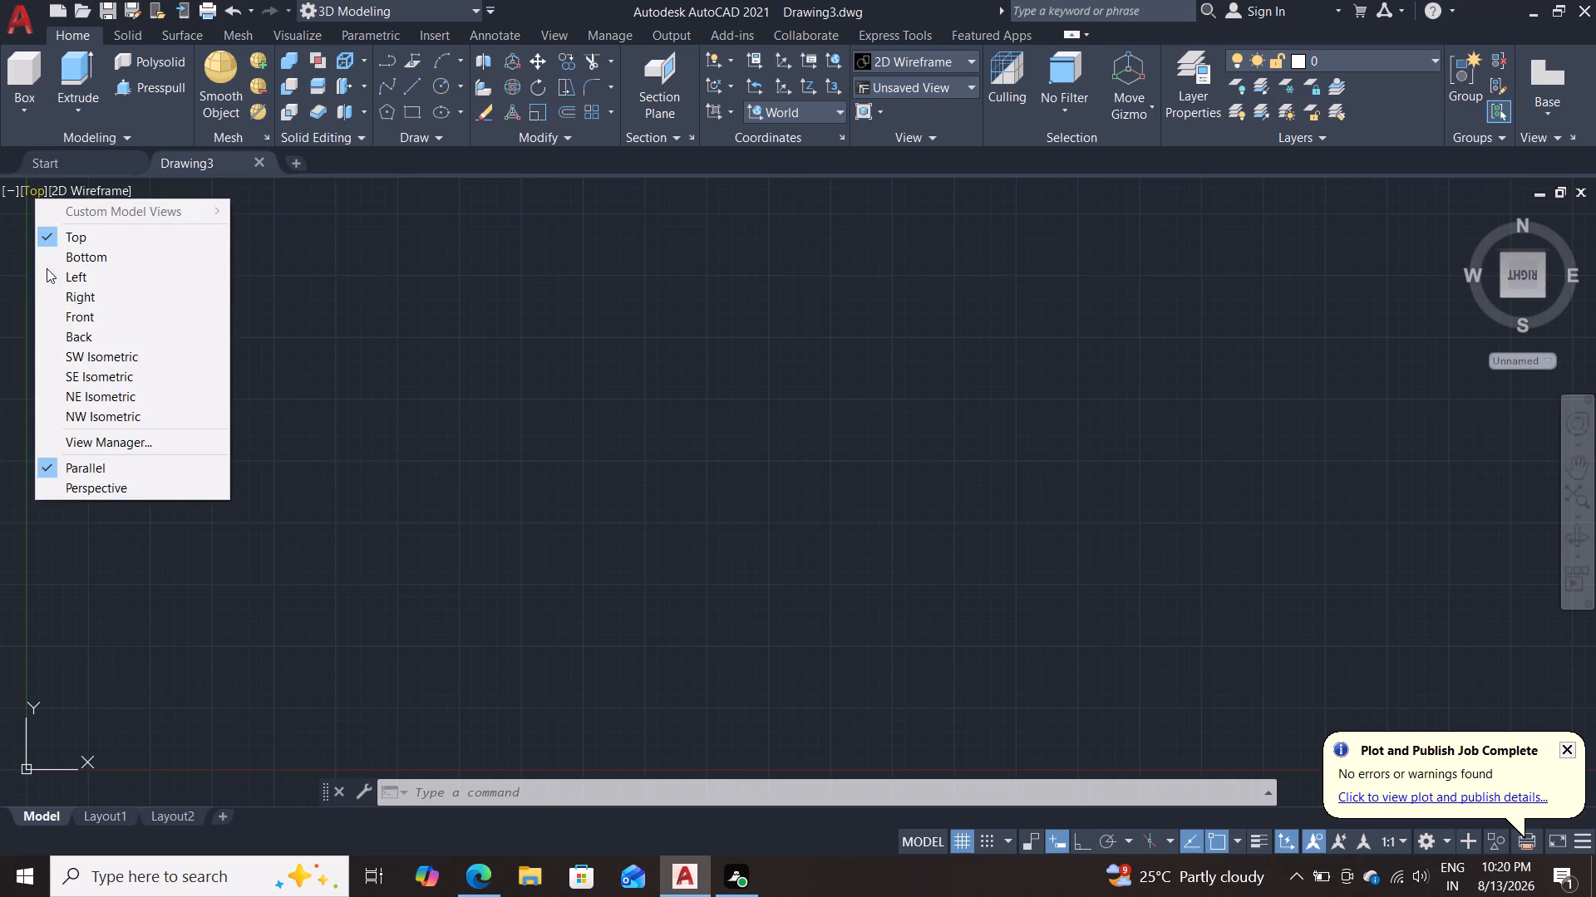
{"action": "left_click", "coordinate": [66, 317]}
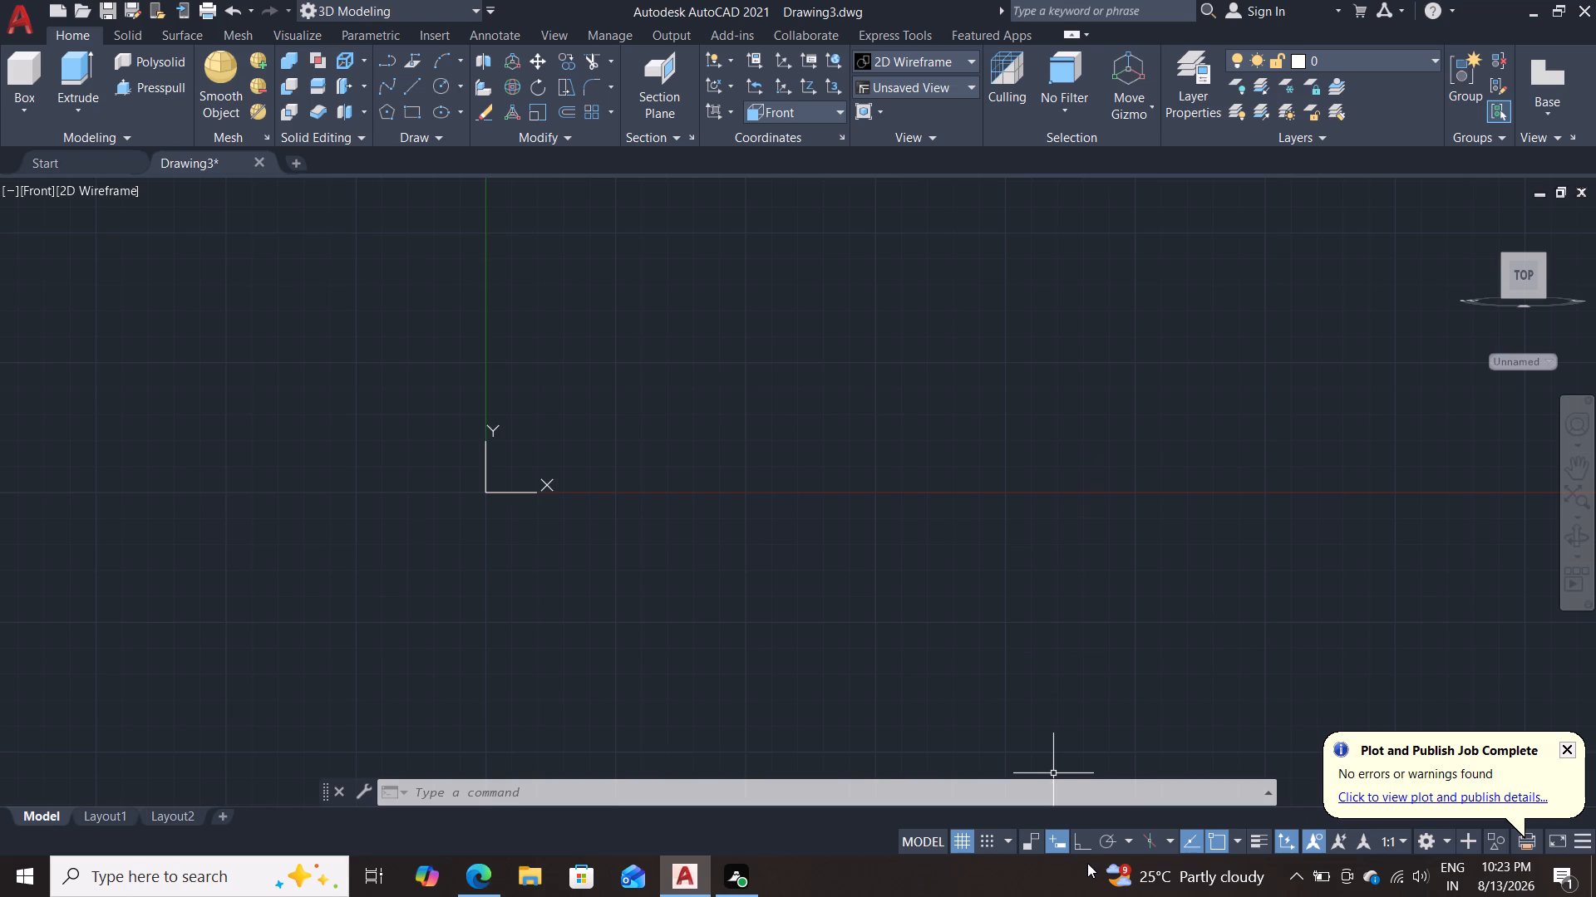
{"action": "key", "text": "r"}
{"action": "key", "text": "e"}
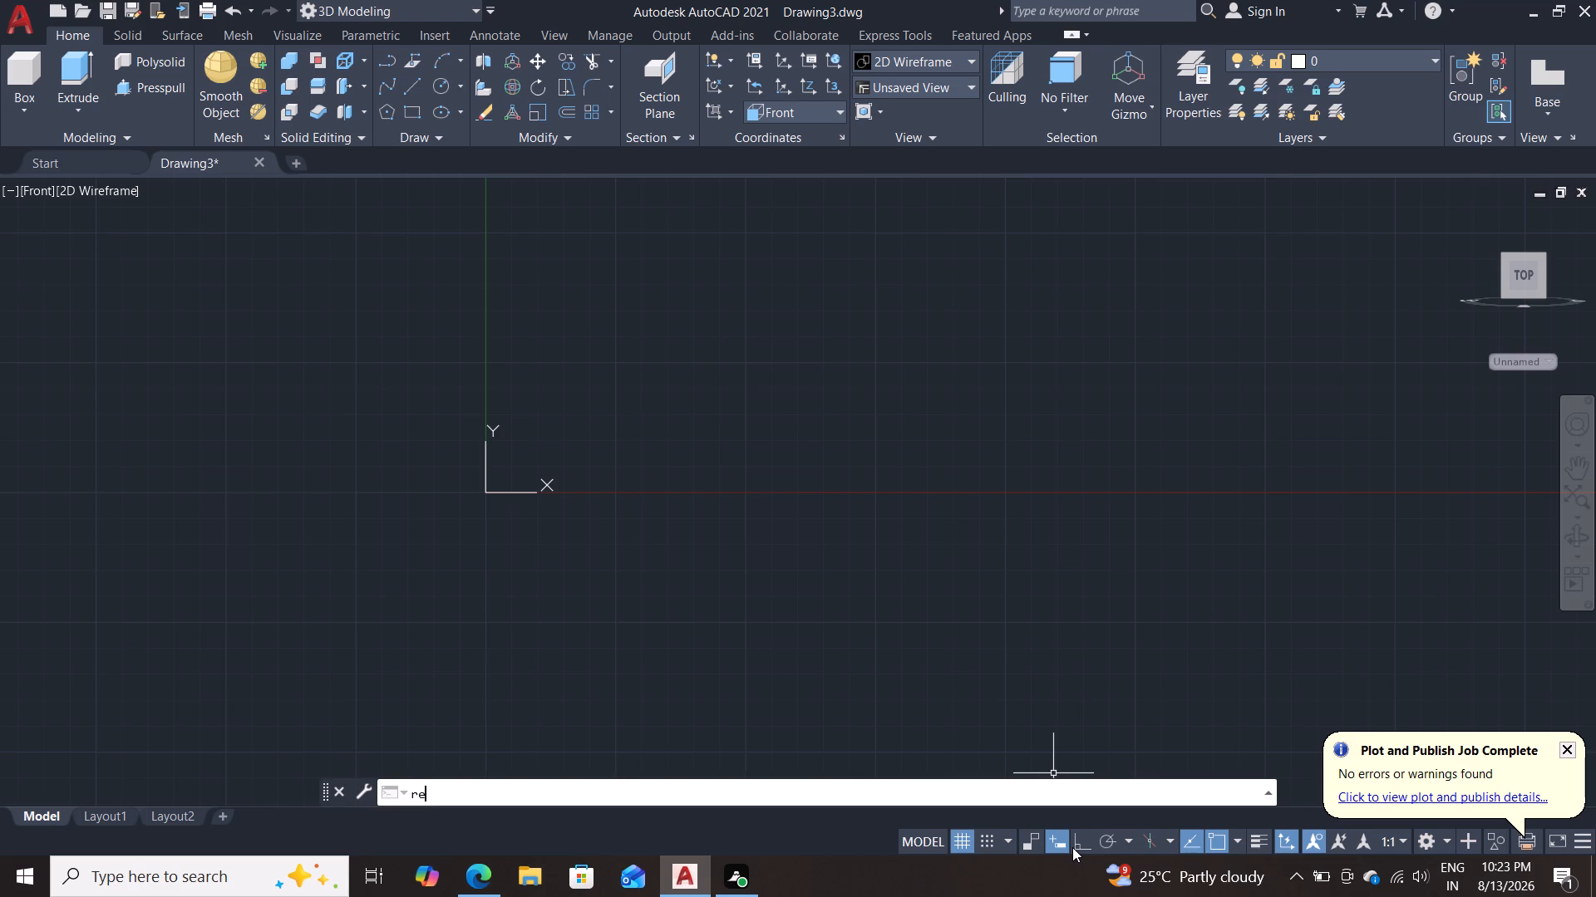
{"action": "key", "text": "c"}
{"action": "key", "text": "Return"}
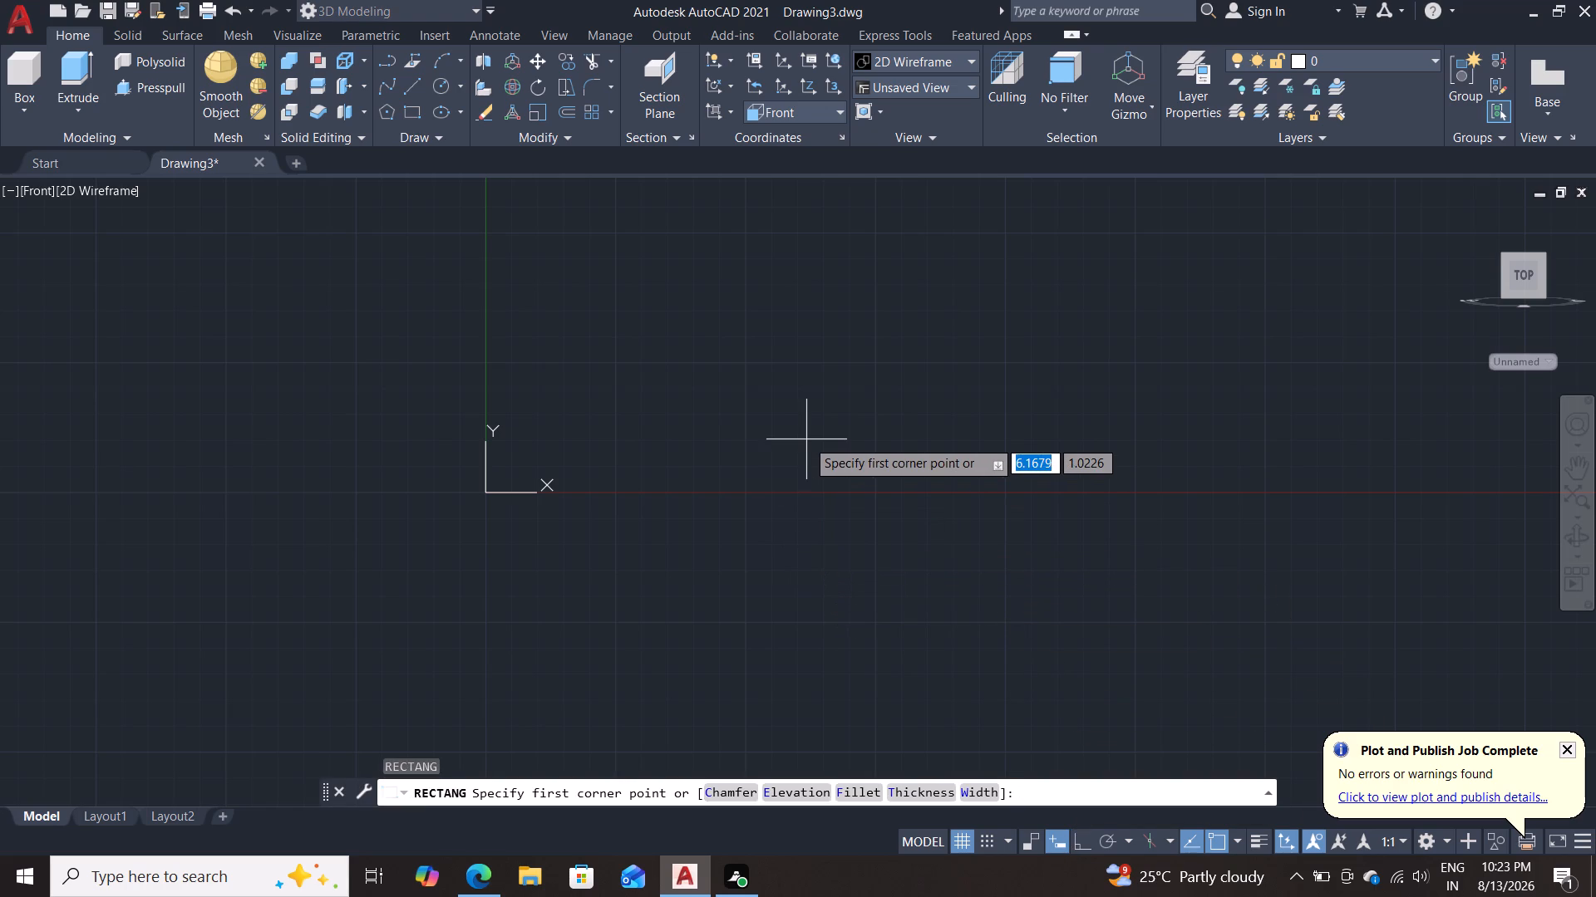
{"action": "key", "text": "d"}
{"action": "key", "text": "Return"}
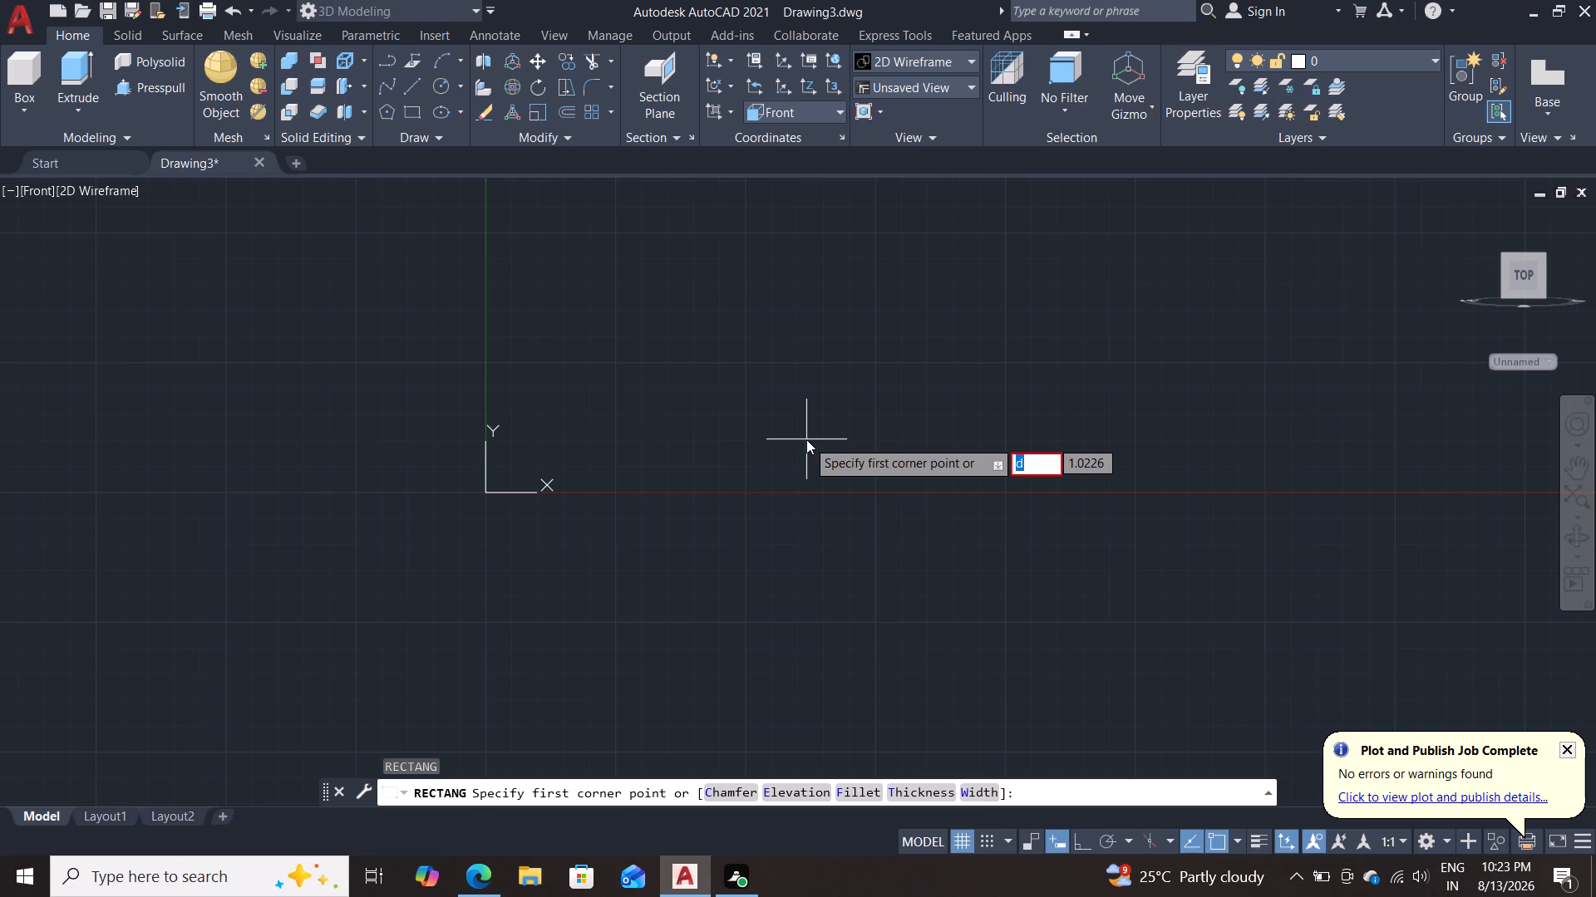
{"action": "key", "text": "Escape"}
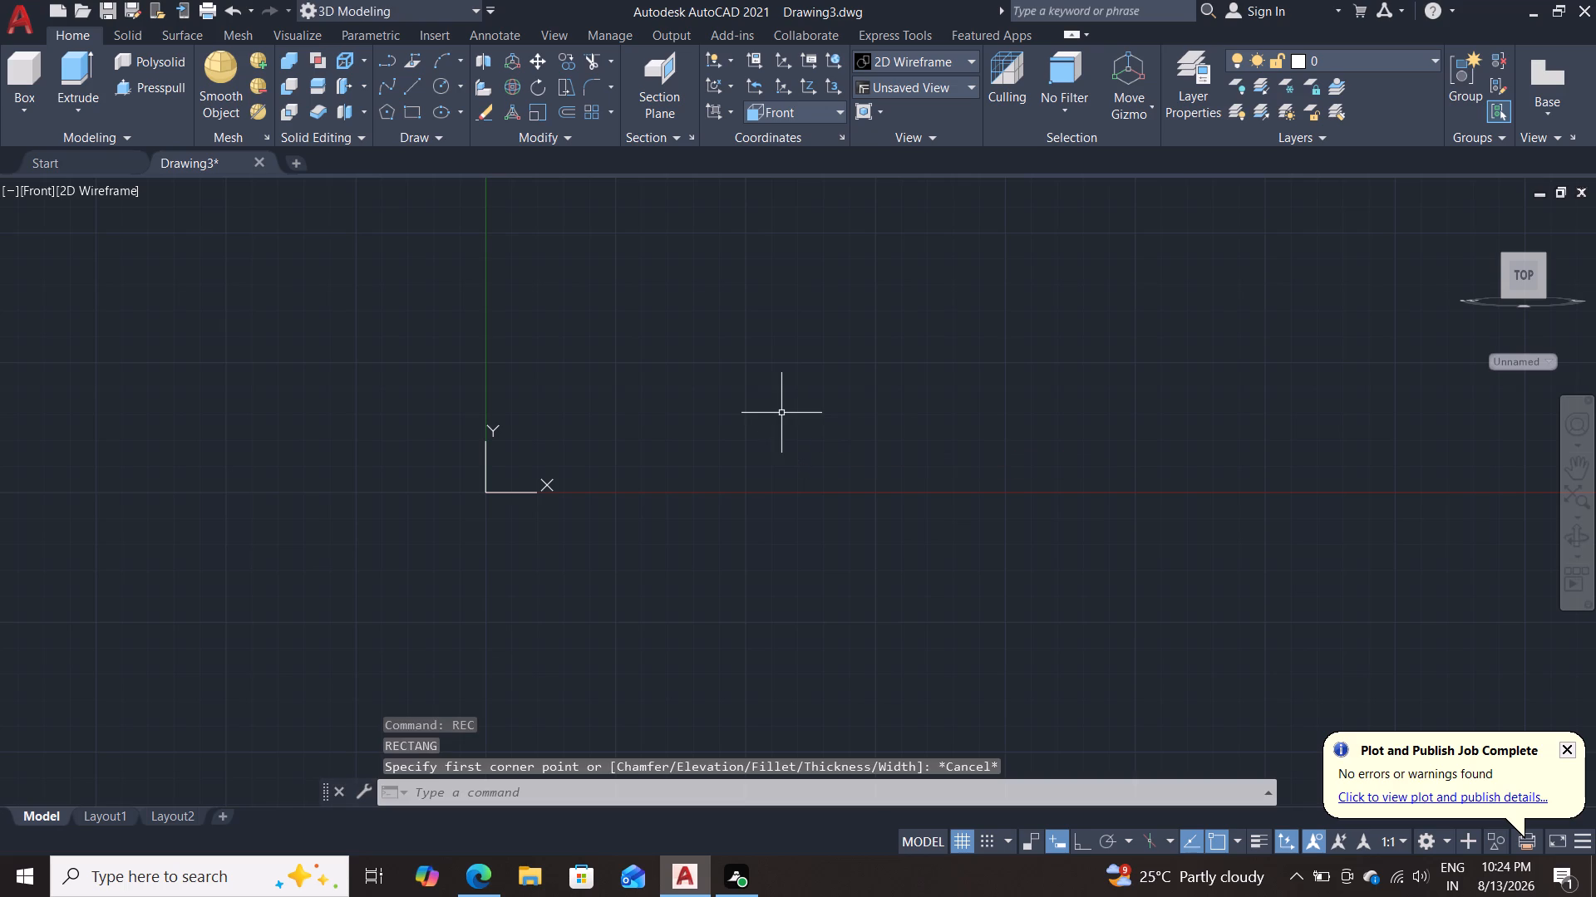
Draw a rectangle 120 long and 90 wide, extending up and to the right from a corner near the origin.
{"action": "type", "text": "rec"}
{"action": "key", "text": "Return"}
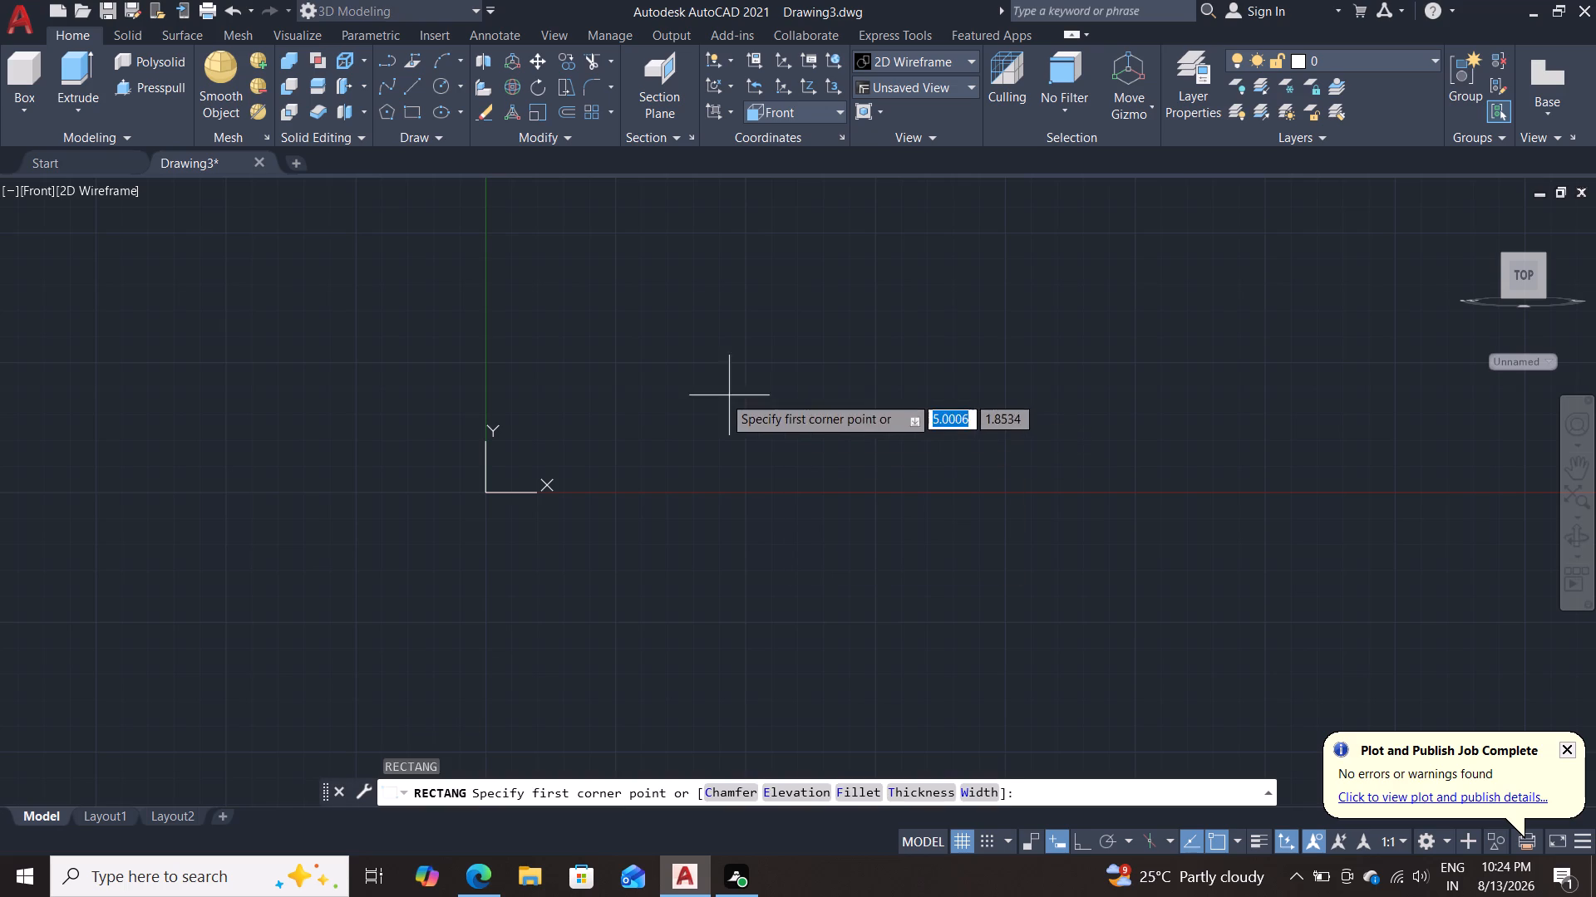
{"action": "double_click", "coordinate": [706, 390]}
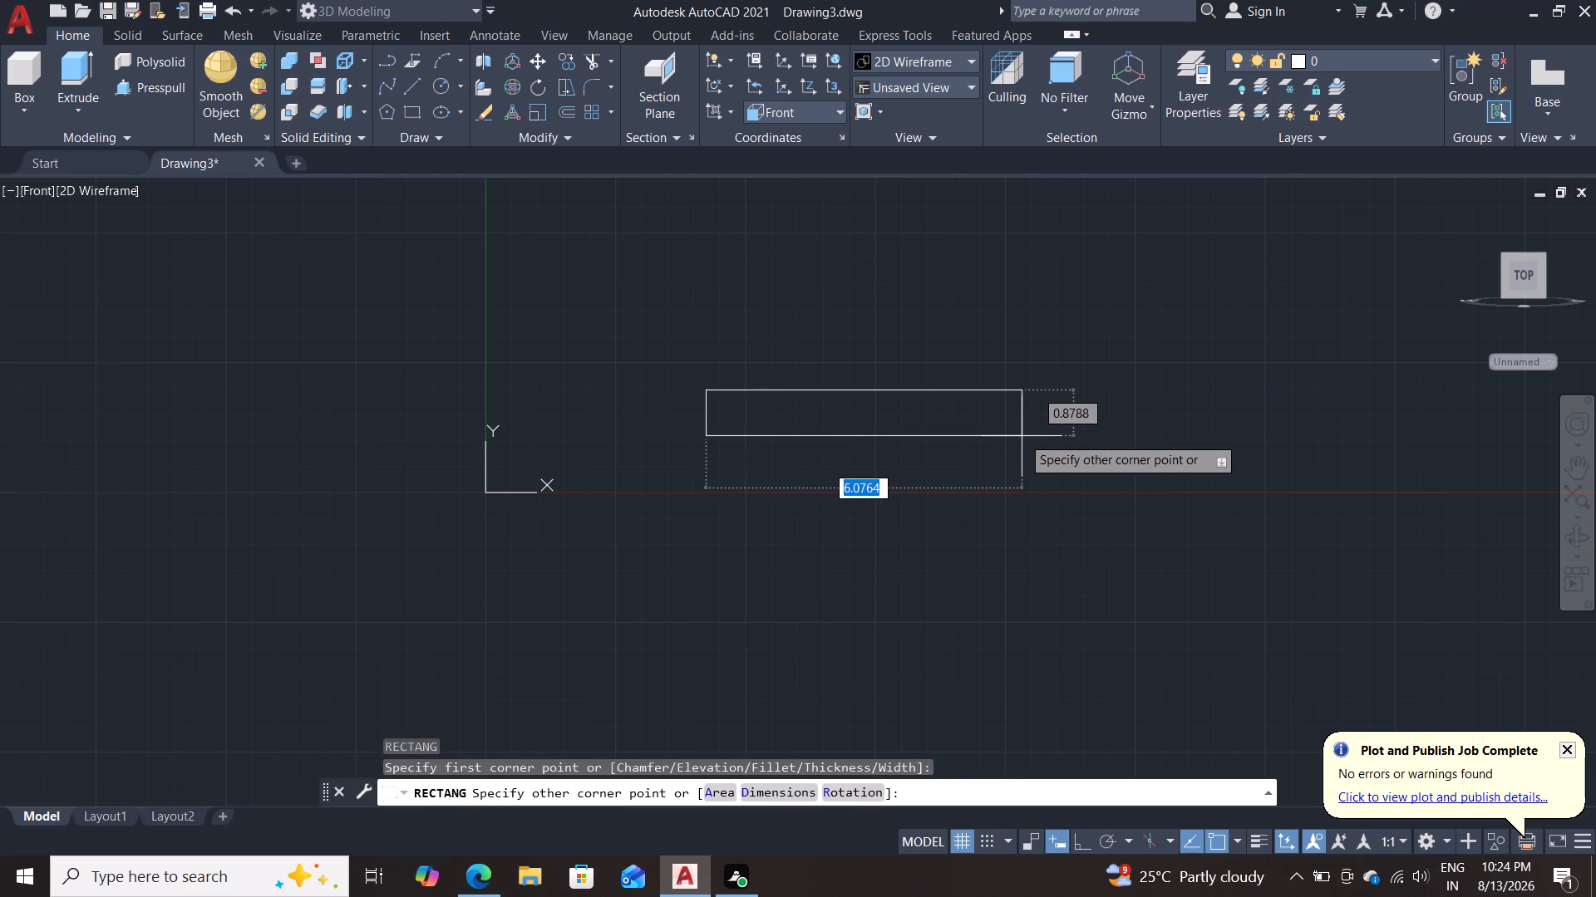
{"action": "key", "text": "d"}
{"action": "key", "text": "Return"}
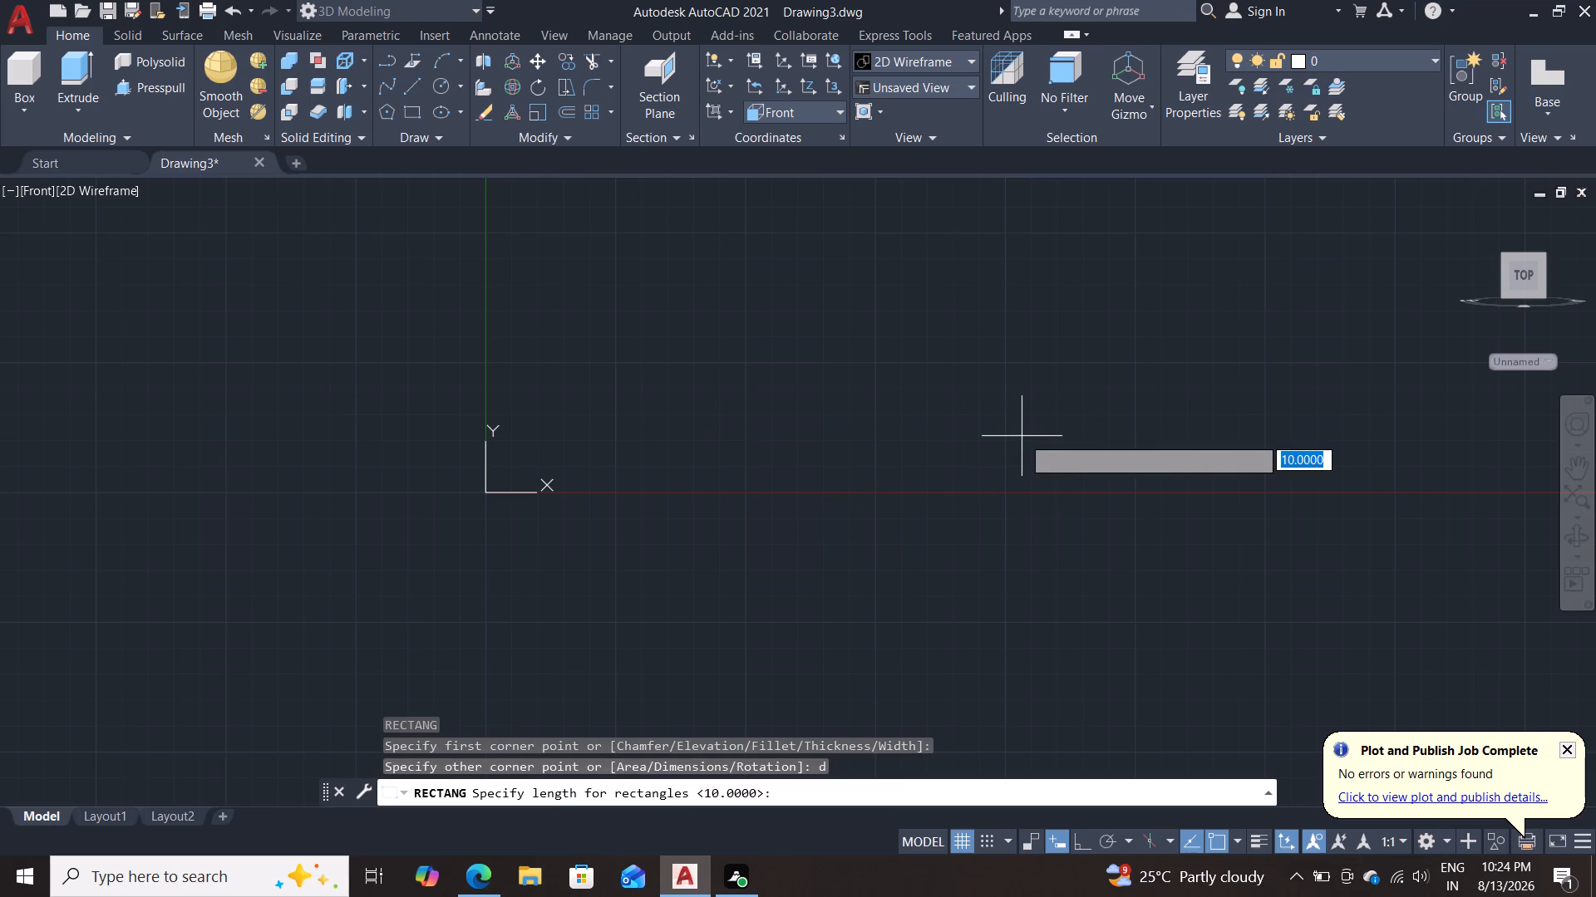
{"action": "type", "text": "120"}
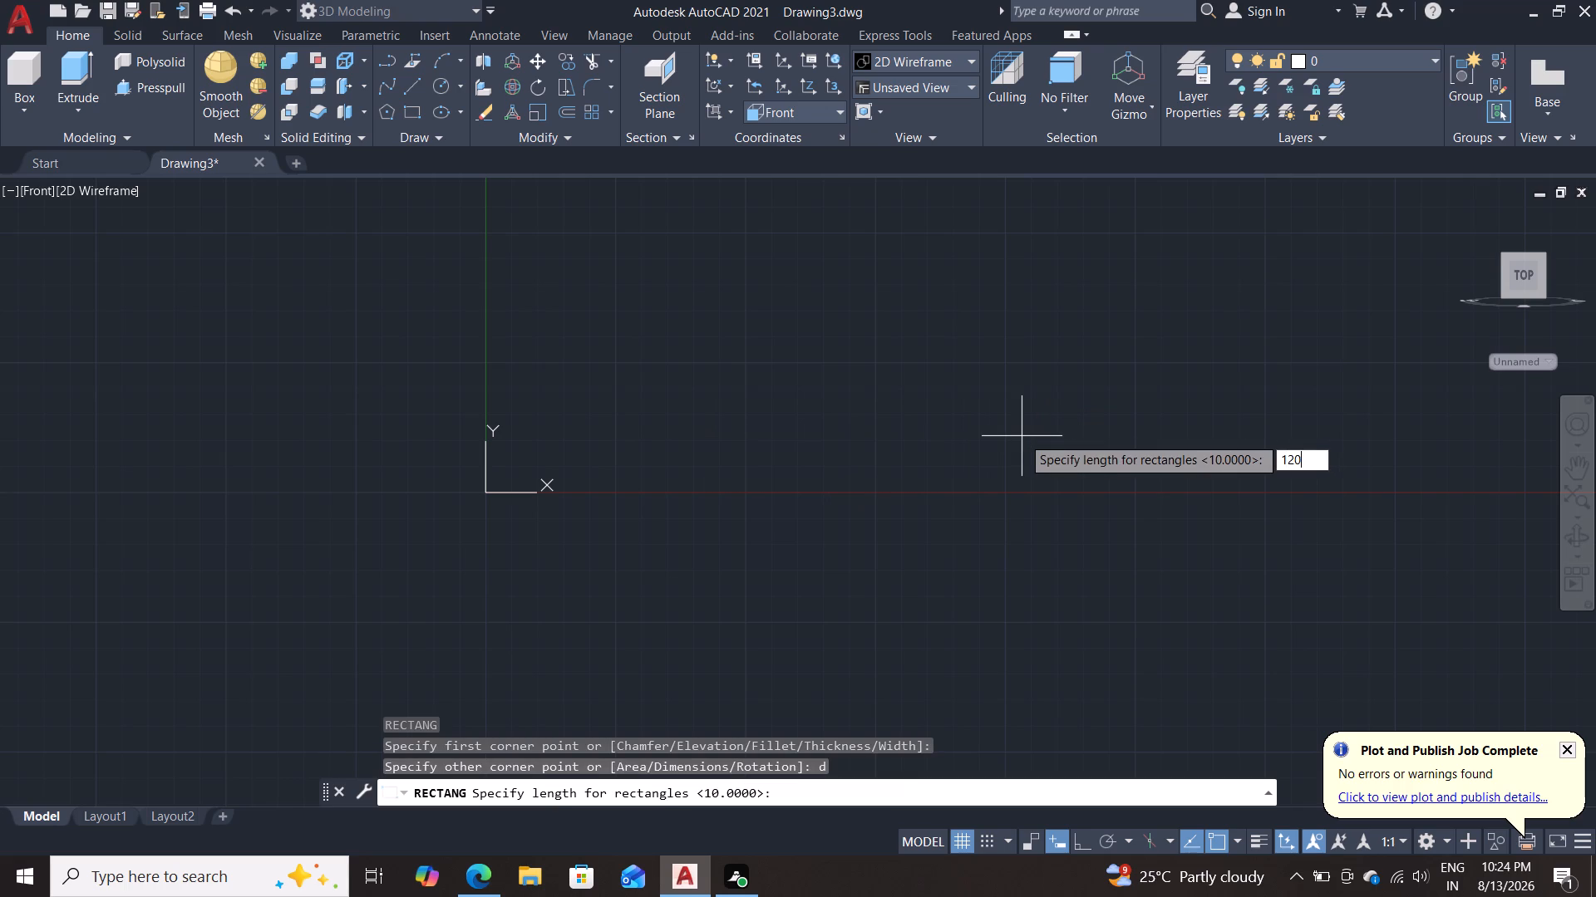
{"action": "key", "text": "Return"}
{"action": "type", "text": "90"}
{"action": "key", "text": "Return"}
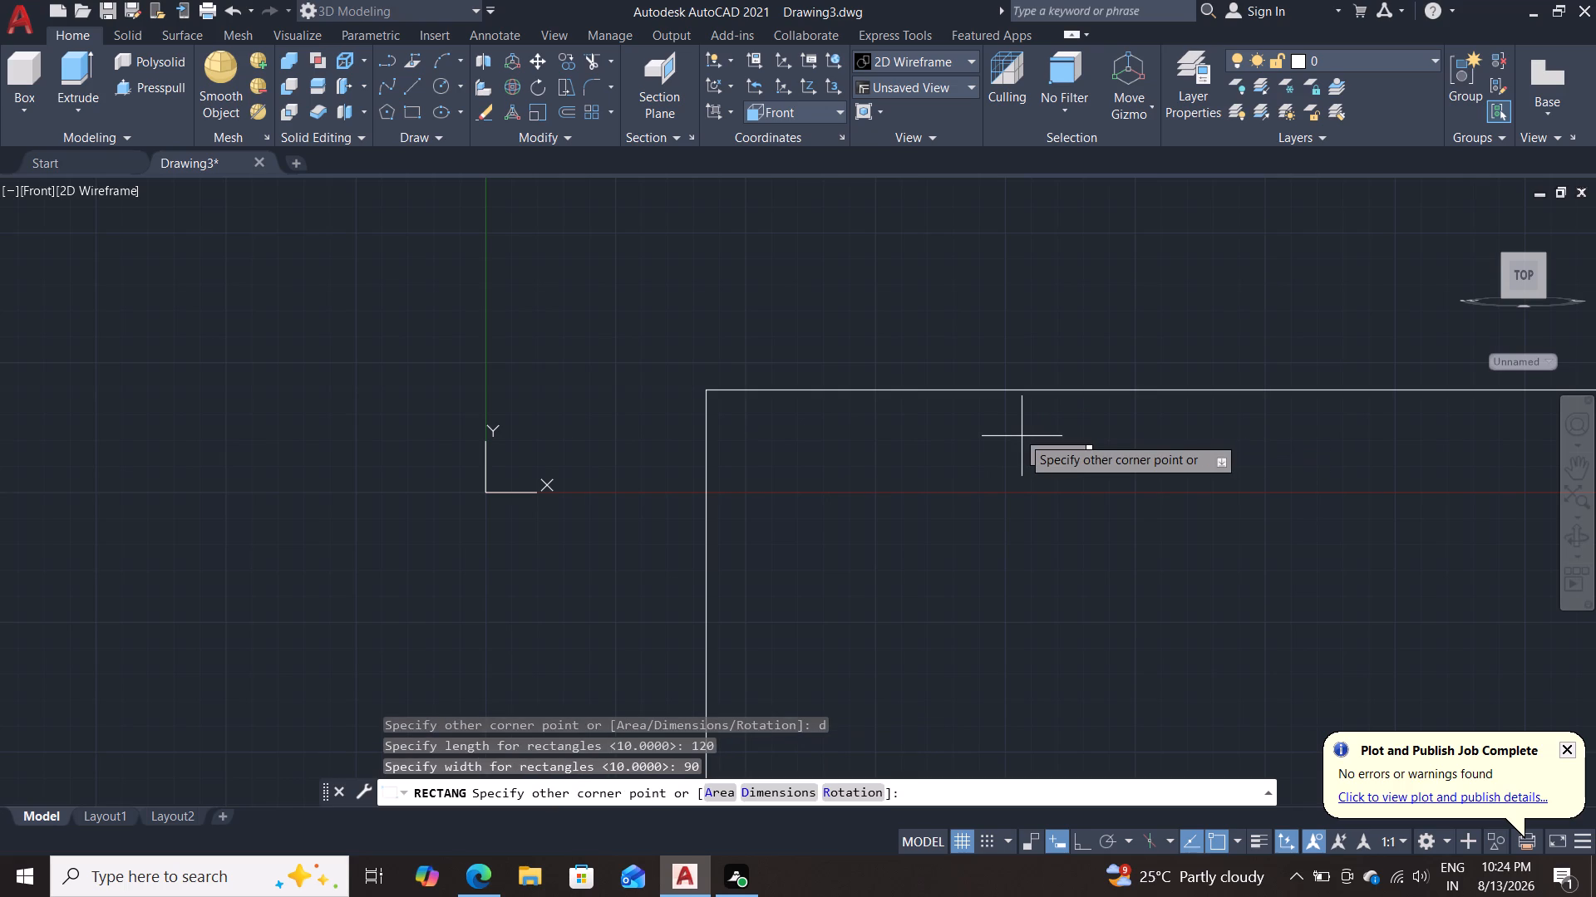
{"action": "left_click", "coordinate": [890, 338]}
Fillet the rectangle's lower-left corner with a radius of 25.
{"action": "scroll", "coordinate": [928, 352], "scroll_direction": "down", "scroll_amount": 2}
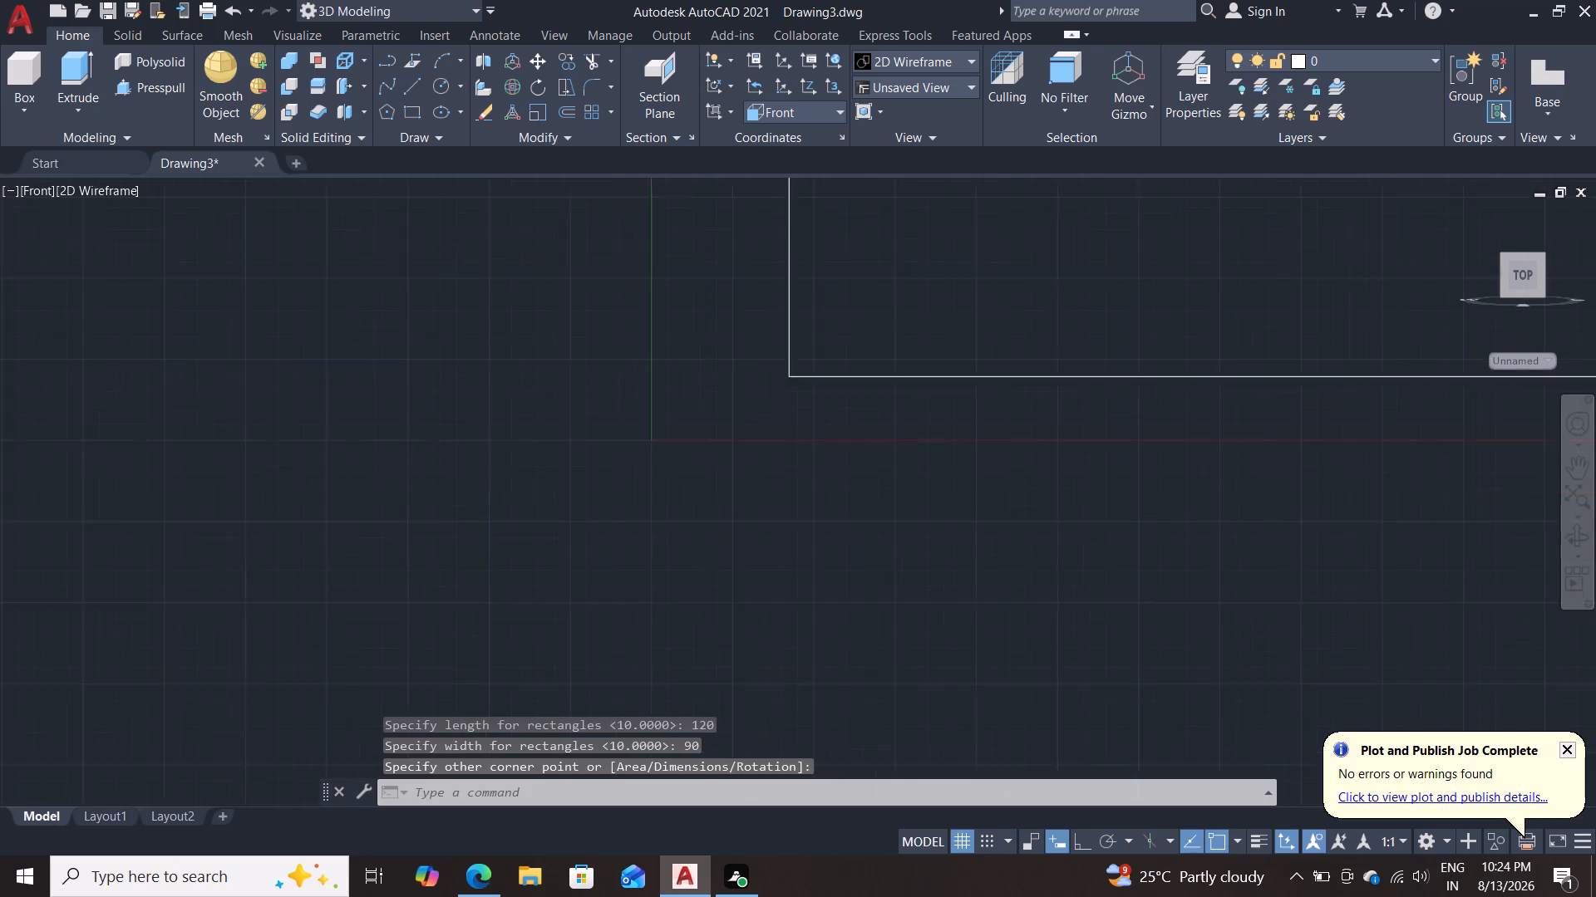
{"action": "scroll", "coordinate": [982, 362], "scroll_direction": "down", "scroll_amount": 1}
{"action": "middle_click_drag", "start_coordinate": [983, 364], "coordinate": [748, 532]}
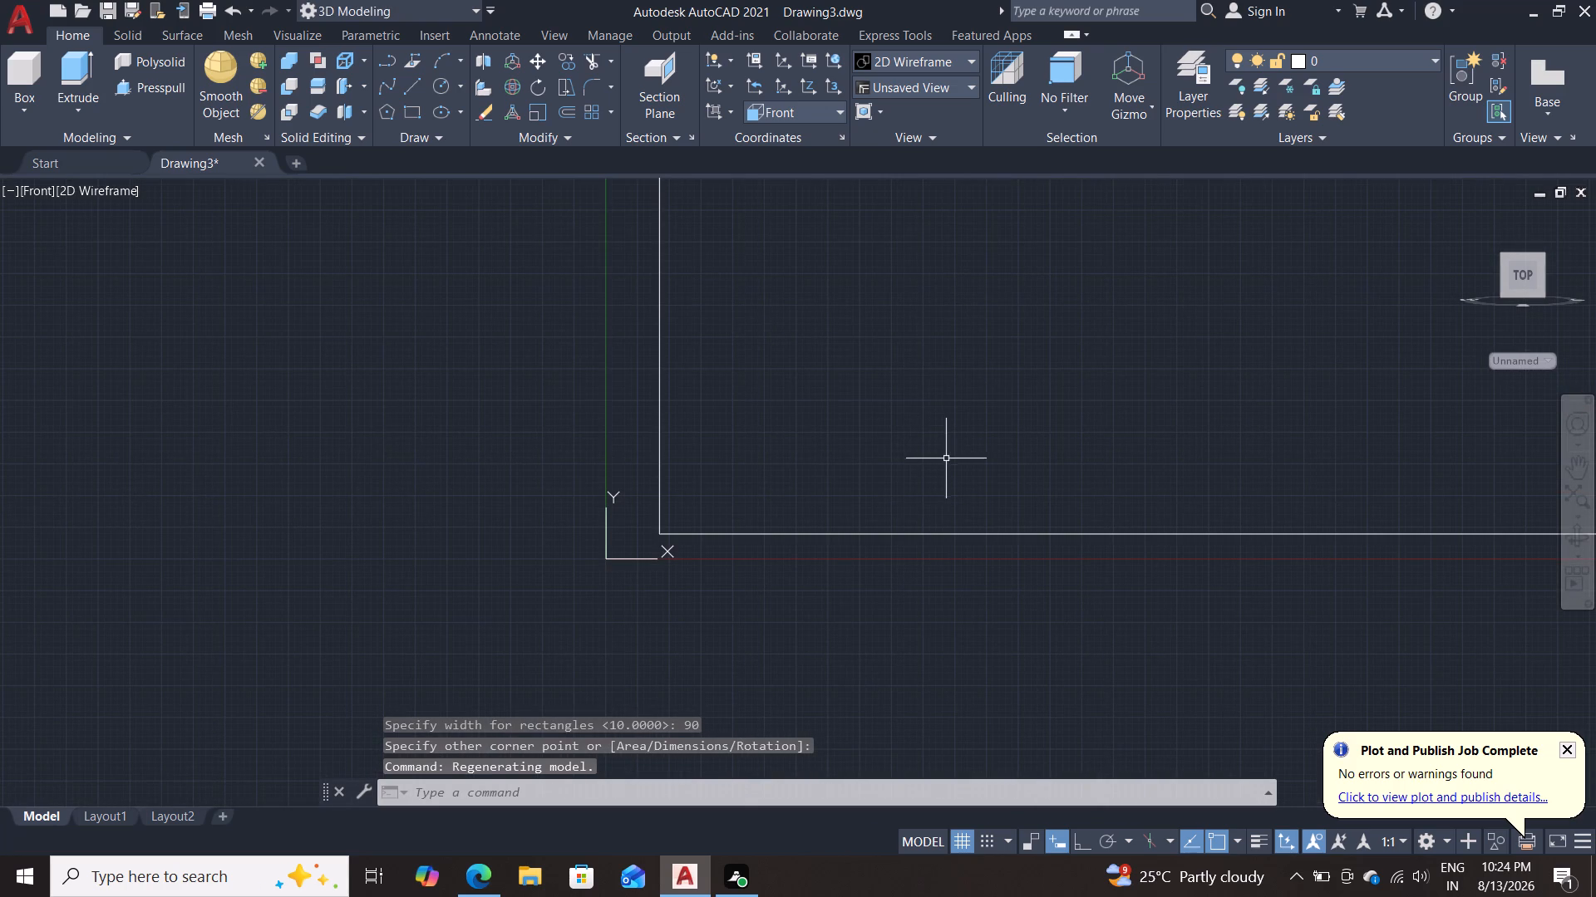
{"action": "scroll", "coordinate": [958, 458], "scroll_direction": "down", "scroll_amount": 3}
{"action": "middle_click_drag", "start_coordinate": [1022, 407], "coordinate": [1001, 473]}
{"action": "scroll", "coordinate": [1001, 473], "scroll_direction": "up", "scroll_amount": 1}
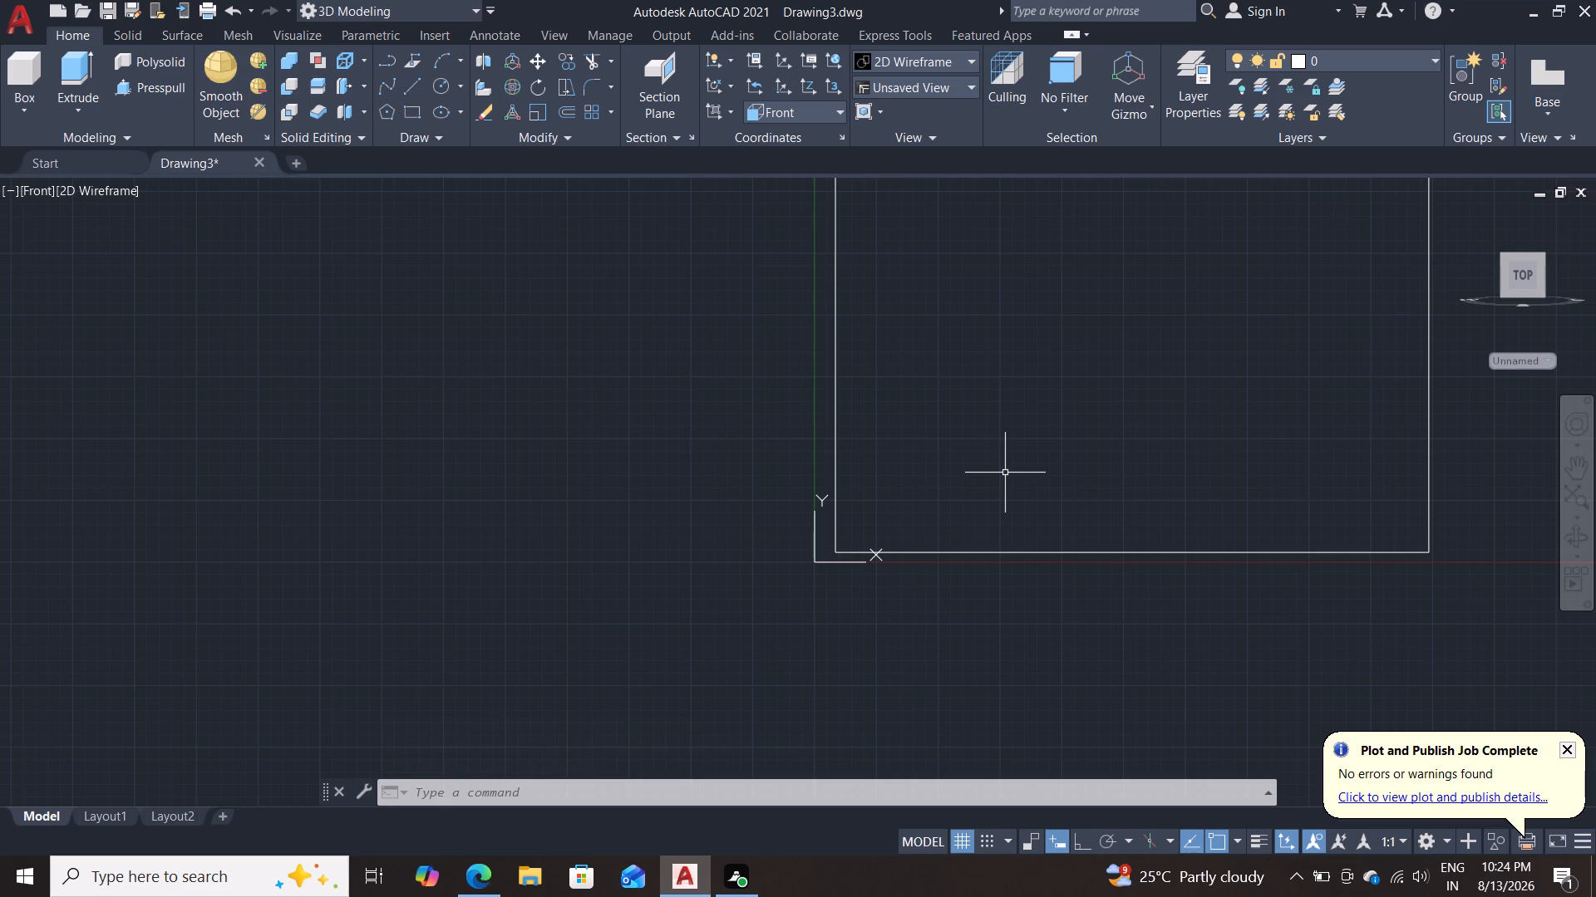
{"action": "key", "text": "f"}
{"action": "key", "text": "Return"}
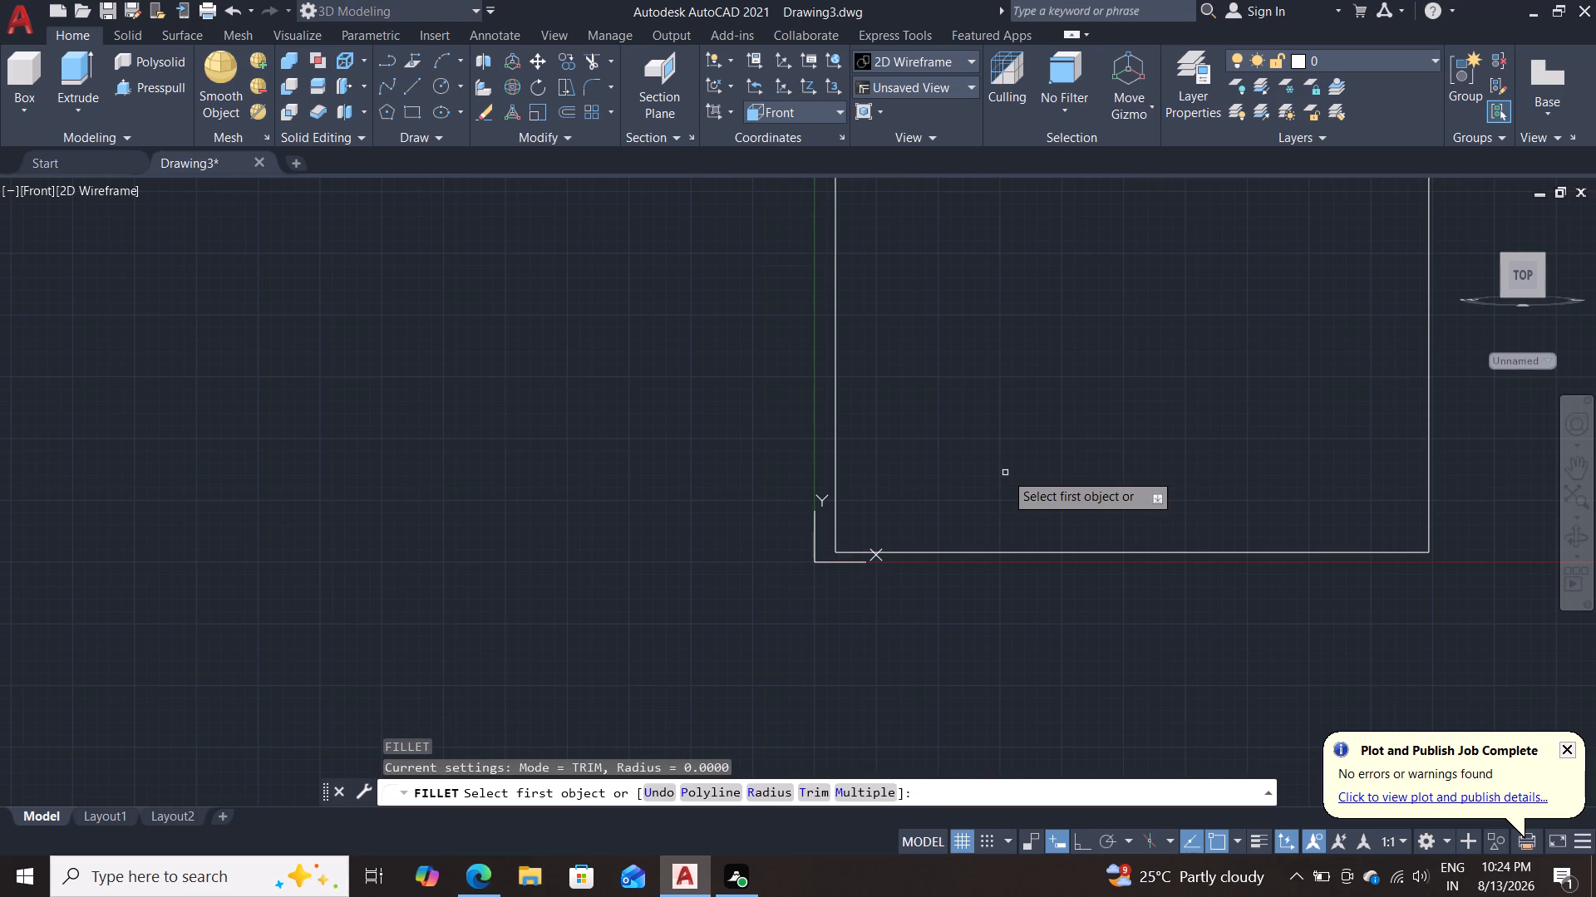
{"action": "key", "text": "r"}
{"action": "key", "text": "Return"}
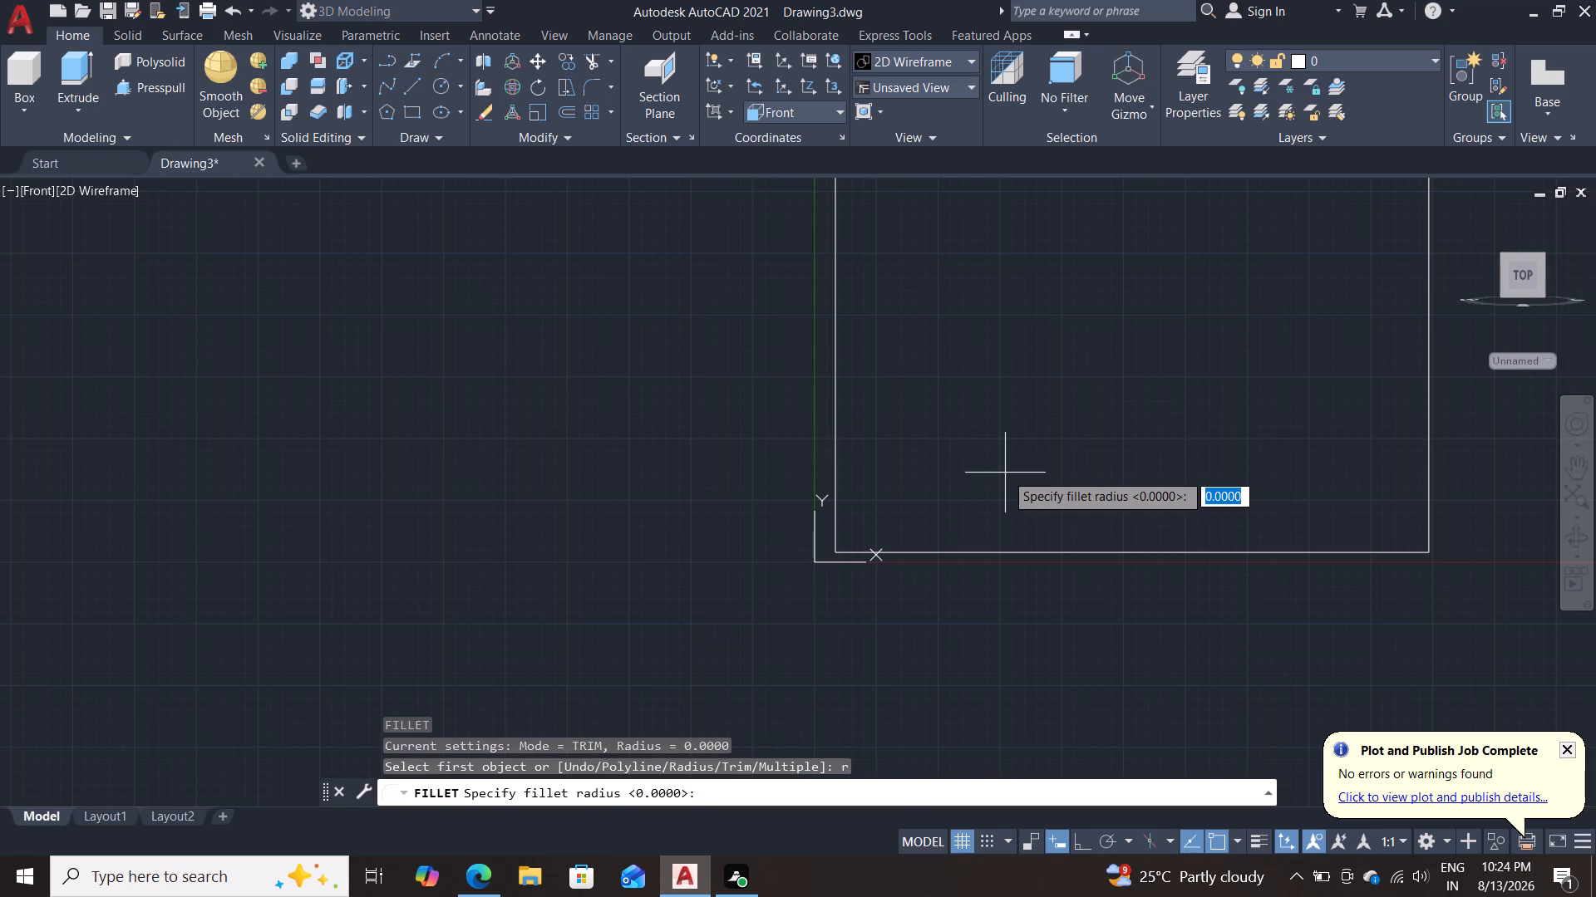
{"action": "type", "text": "25"}
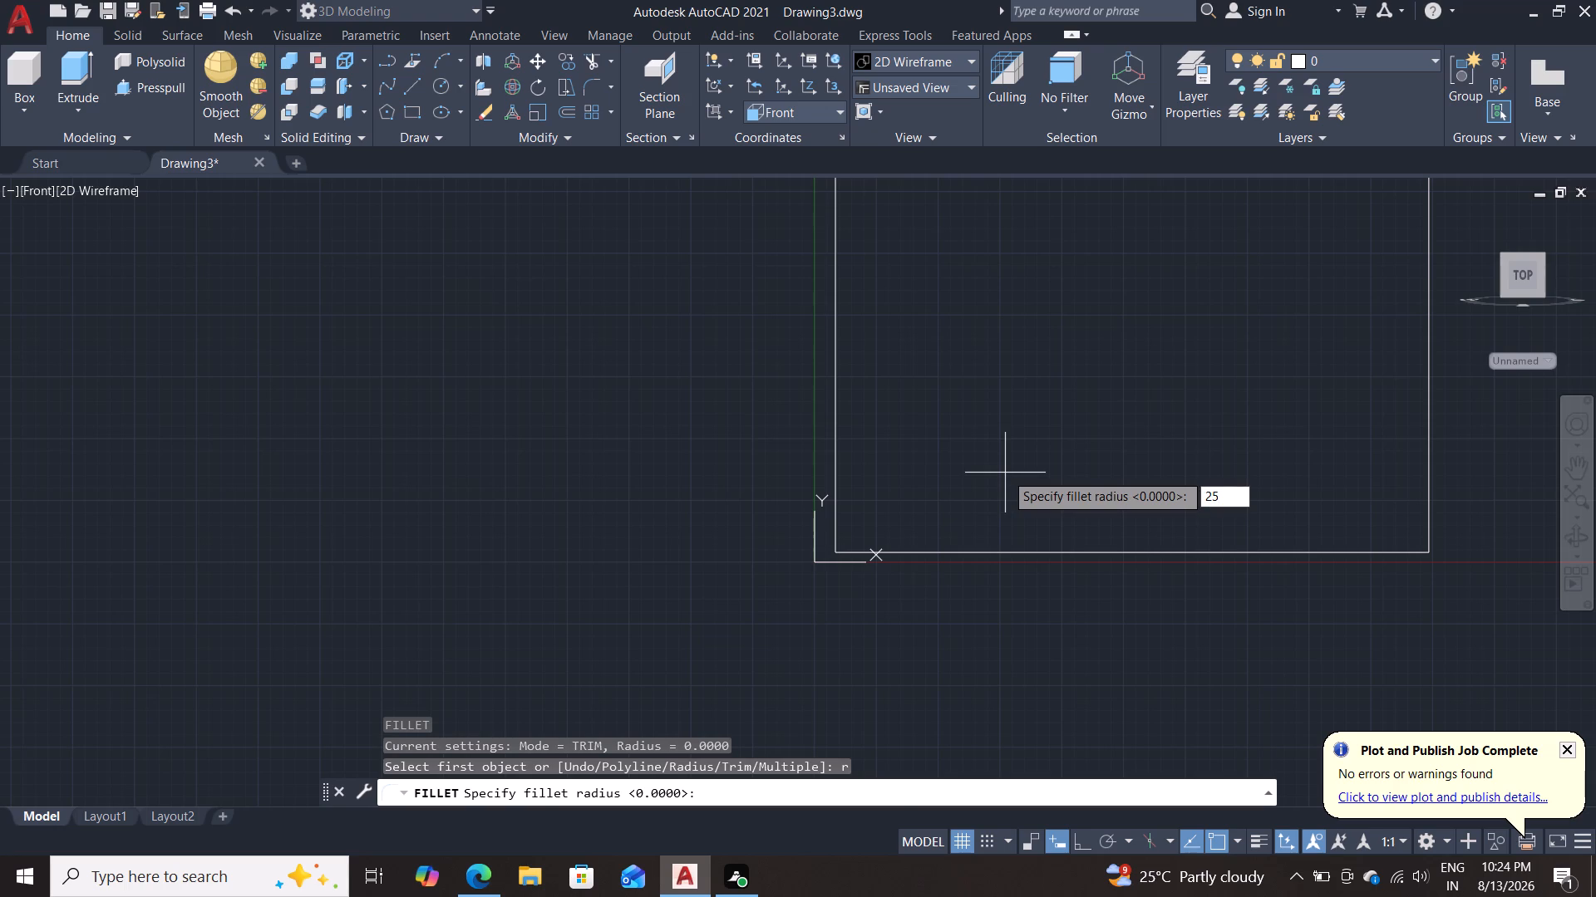
{"action": "key", "text": "Return"}
{"action": "left_click", "coordinate": [865, 554]}
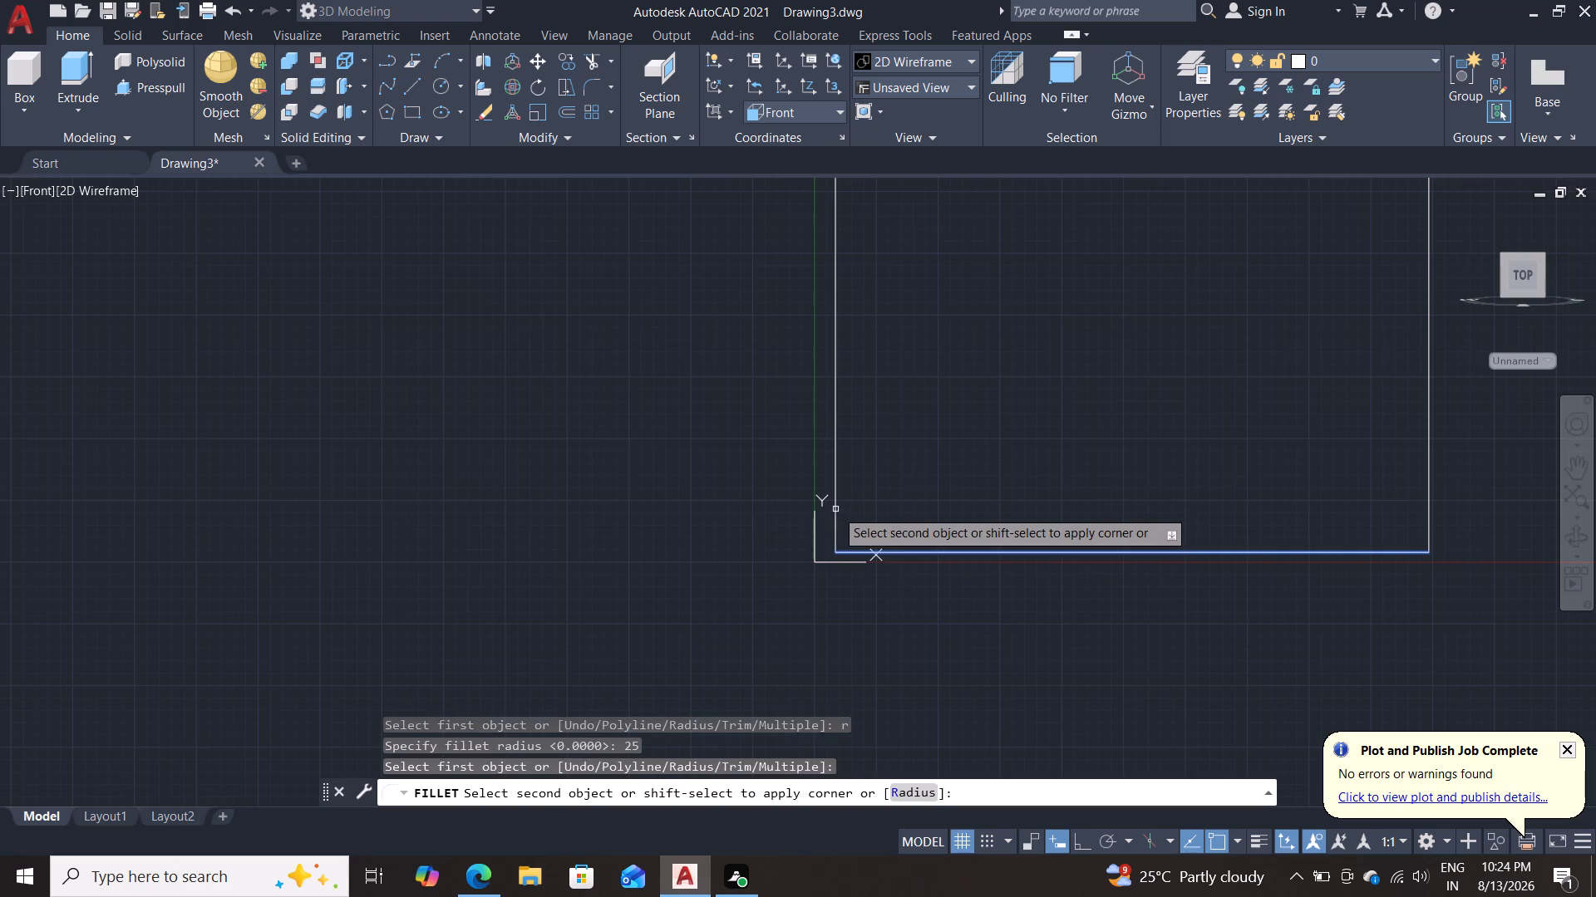
{"action": "left_click", "coordinate": [835, 509]}
{"action": "double_click", "coordinate": [835, 509]}
{"action": "double_click", "coordinate": [907, 698]}
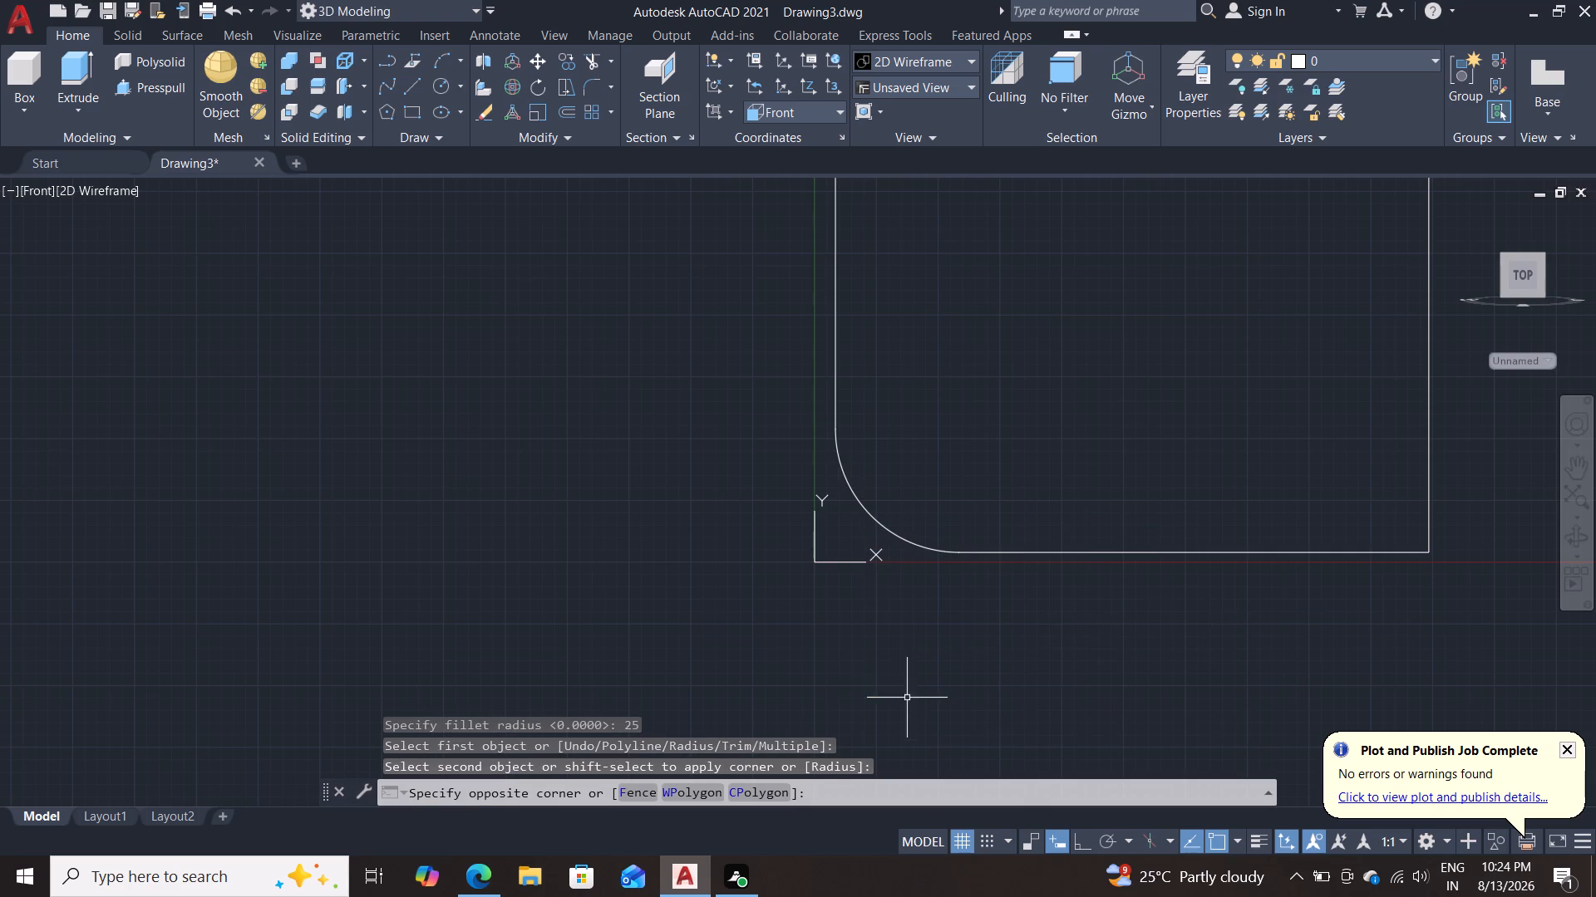
Fillet the rectangle's lower-right corner with the same radius of 25.
{"action": "key", "text": "space"}
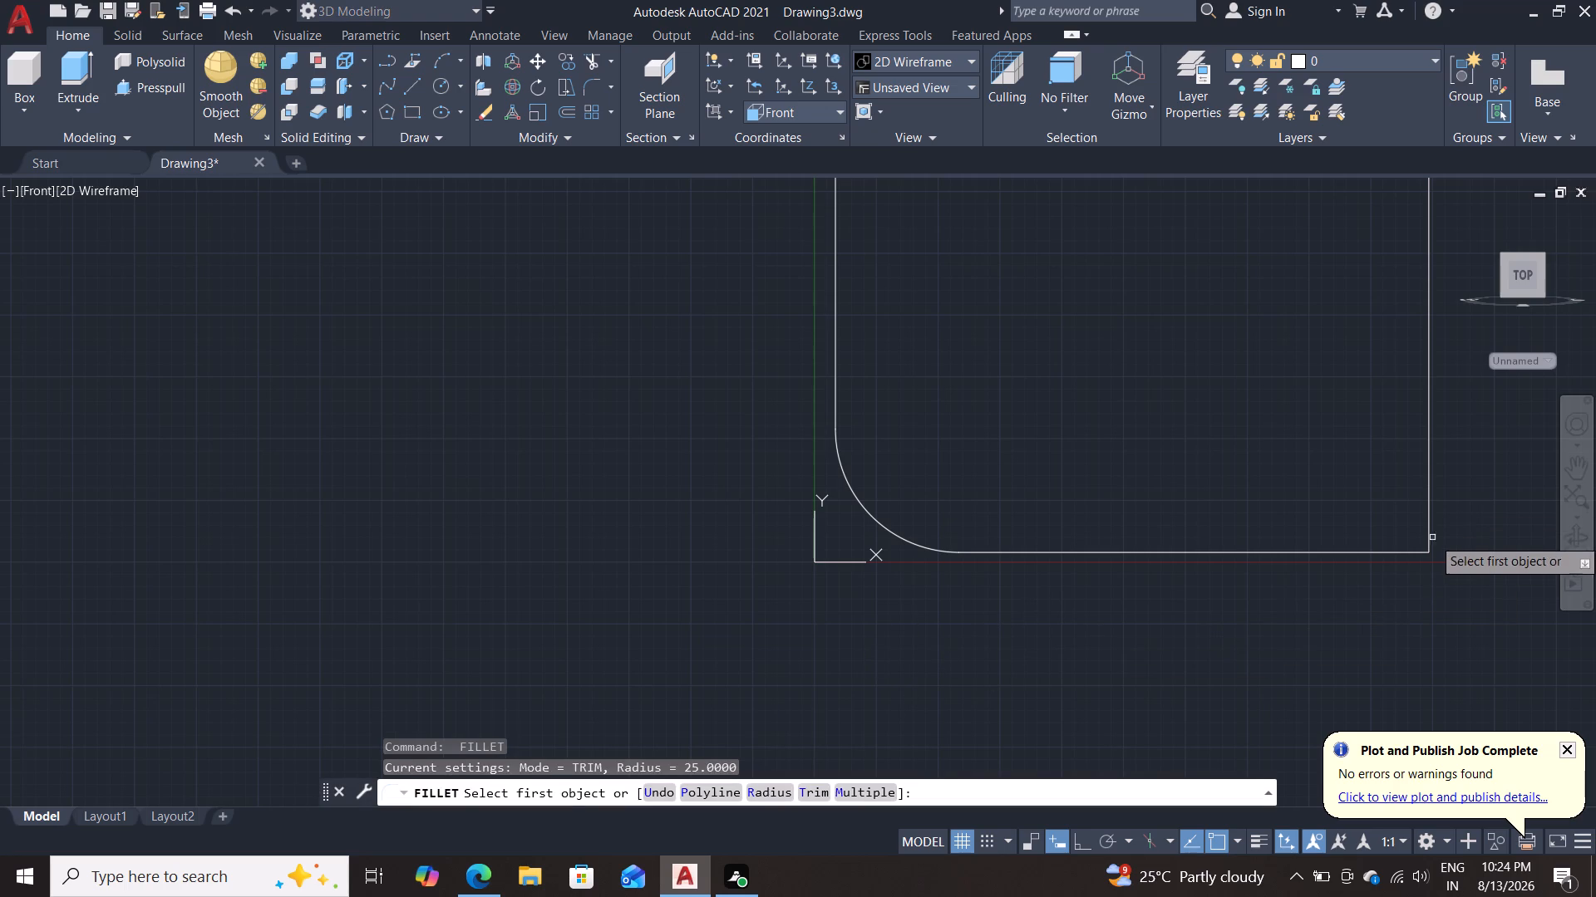
{"action": "left_click", "coordinate": [1396, 551]}
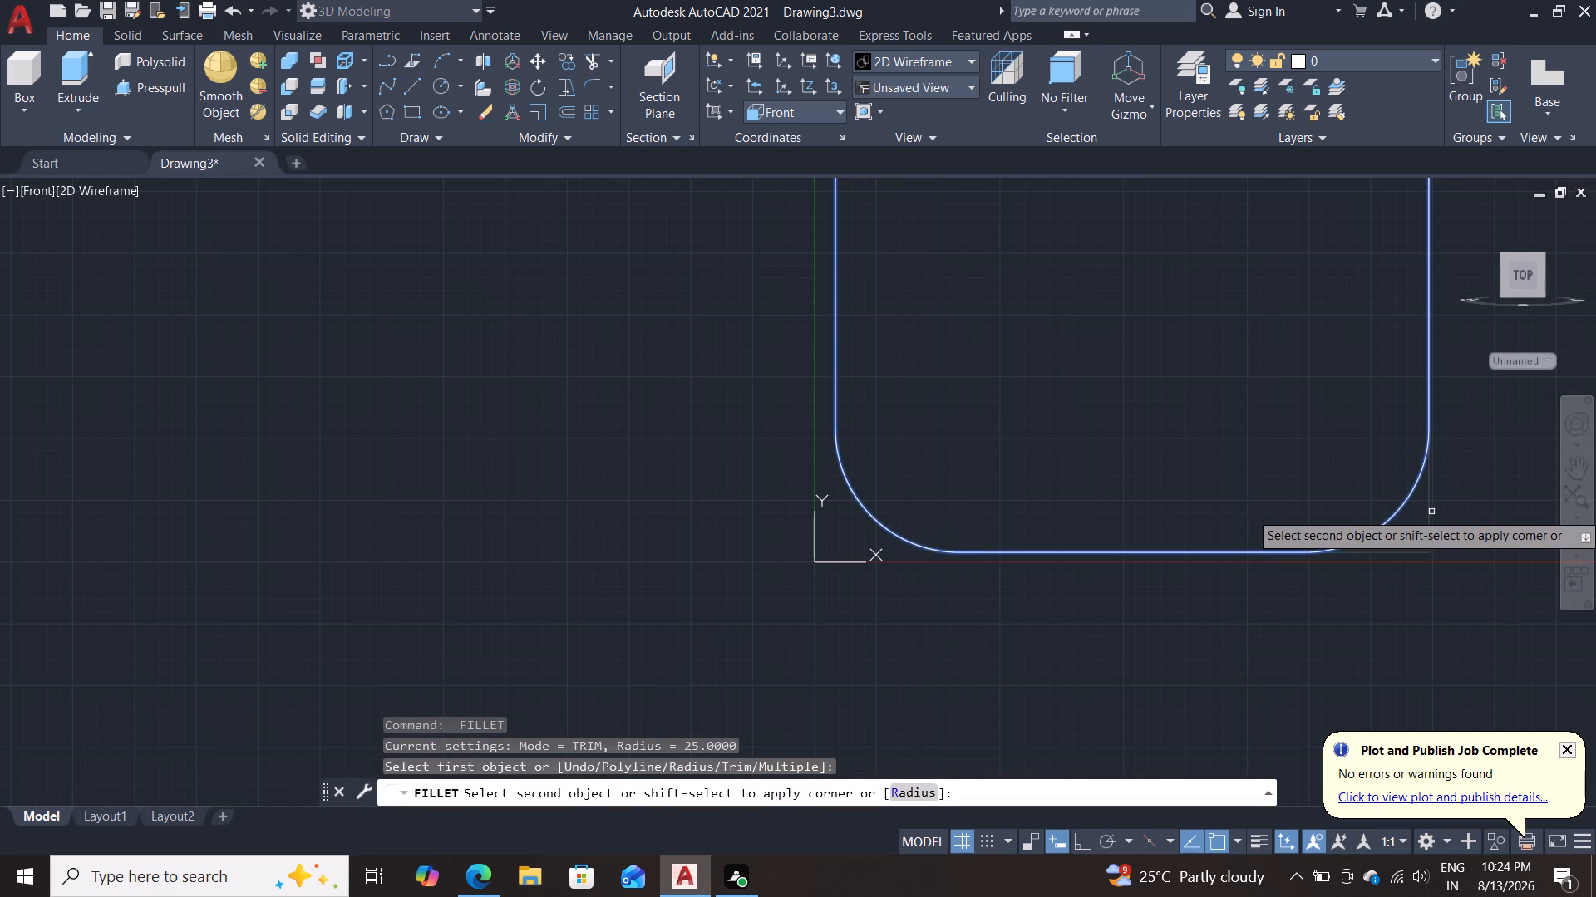
{"action": "left_click", "coordinate": [1431, 512]}
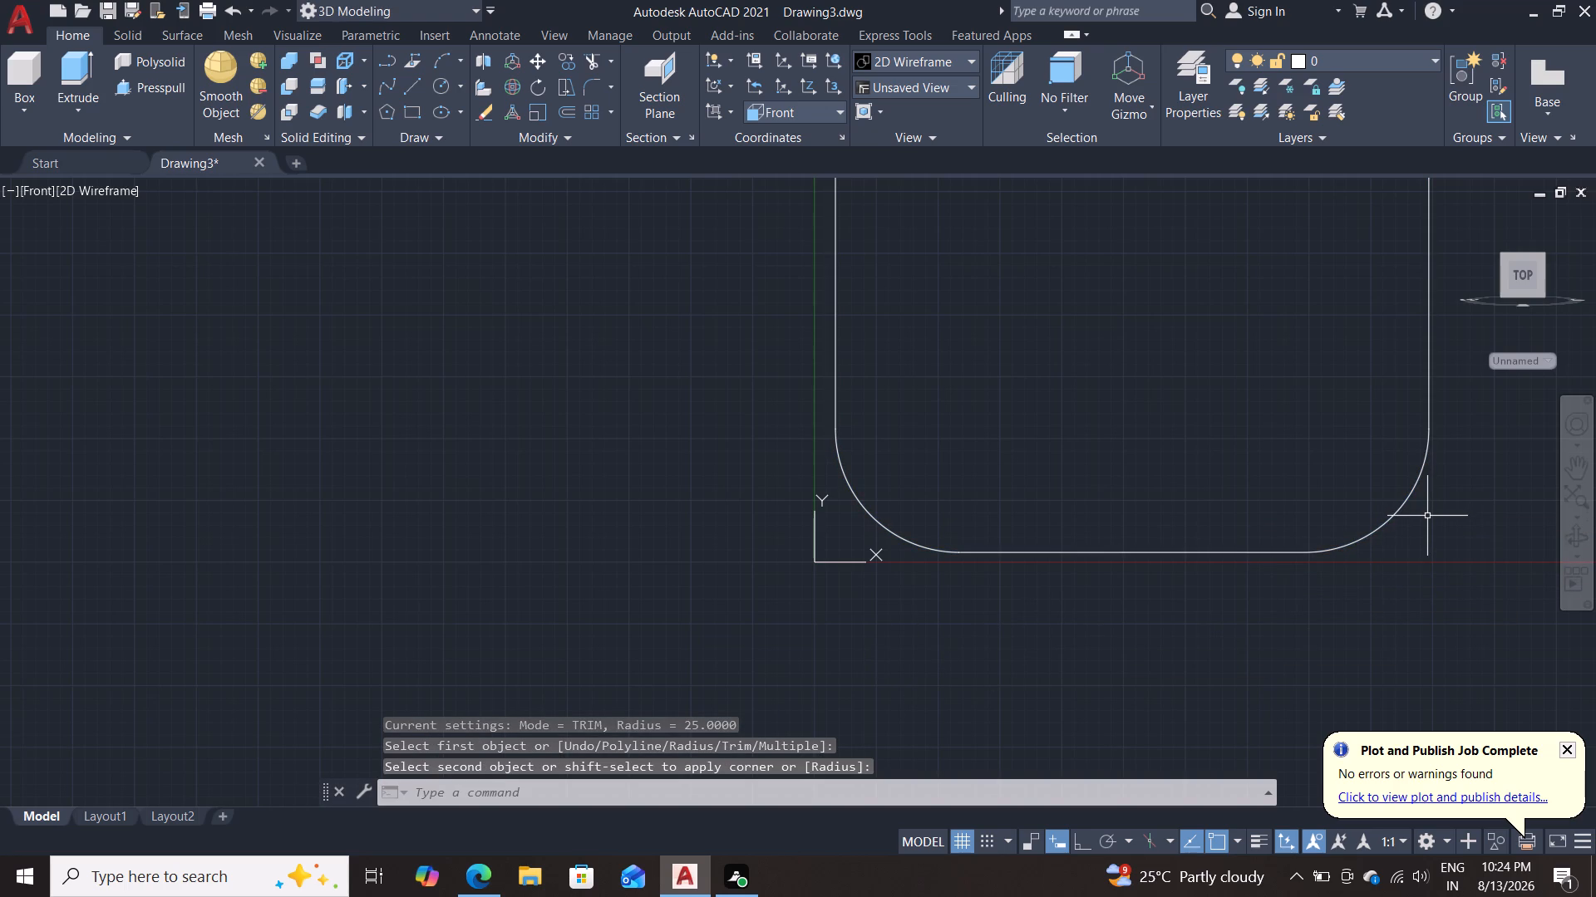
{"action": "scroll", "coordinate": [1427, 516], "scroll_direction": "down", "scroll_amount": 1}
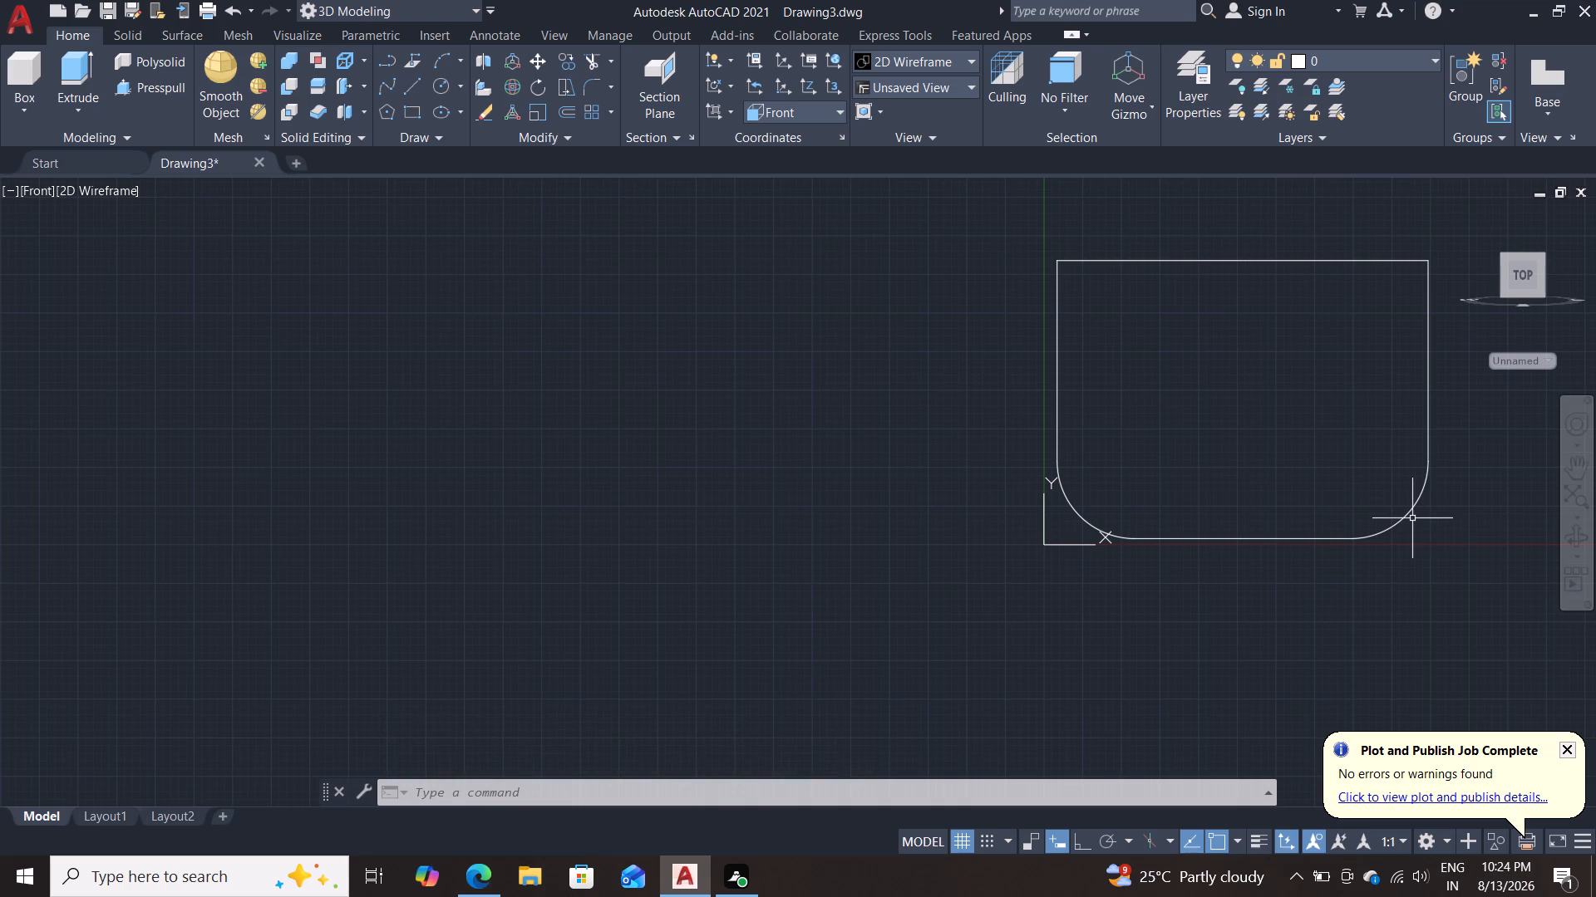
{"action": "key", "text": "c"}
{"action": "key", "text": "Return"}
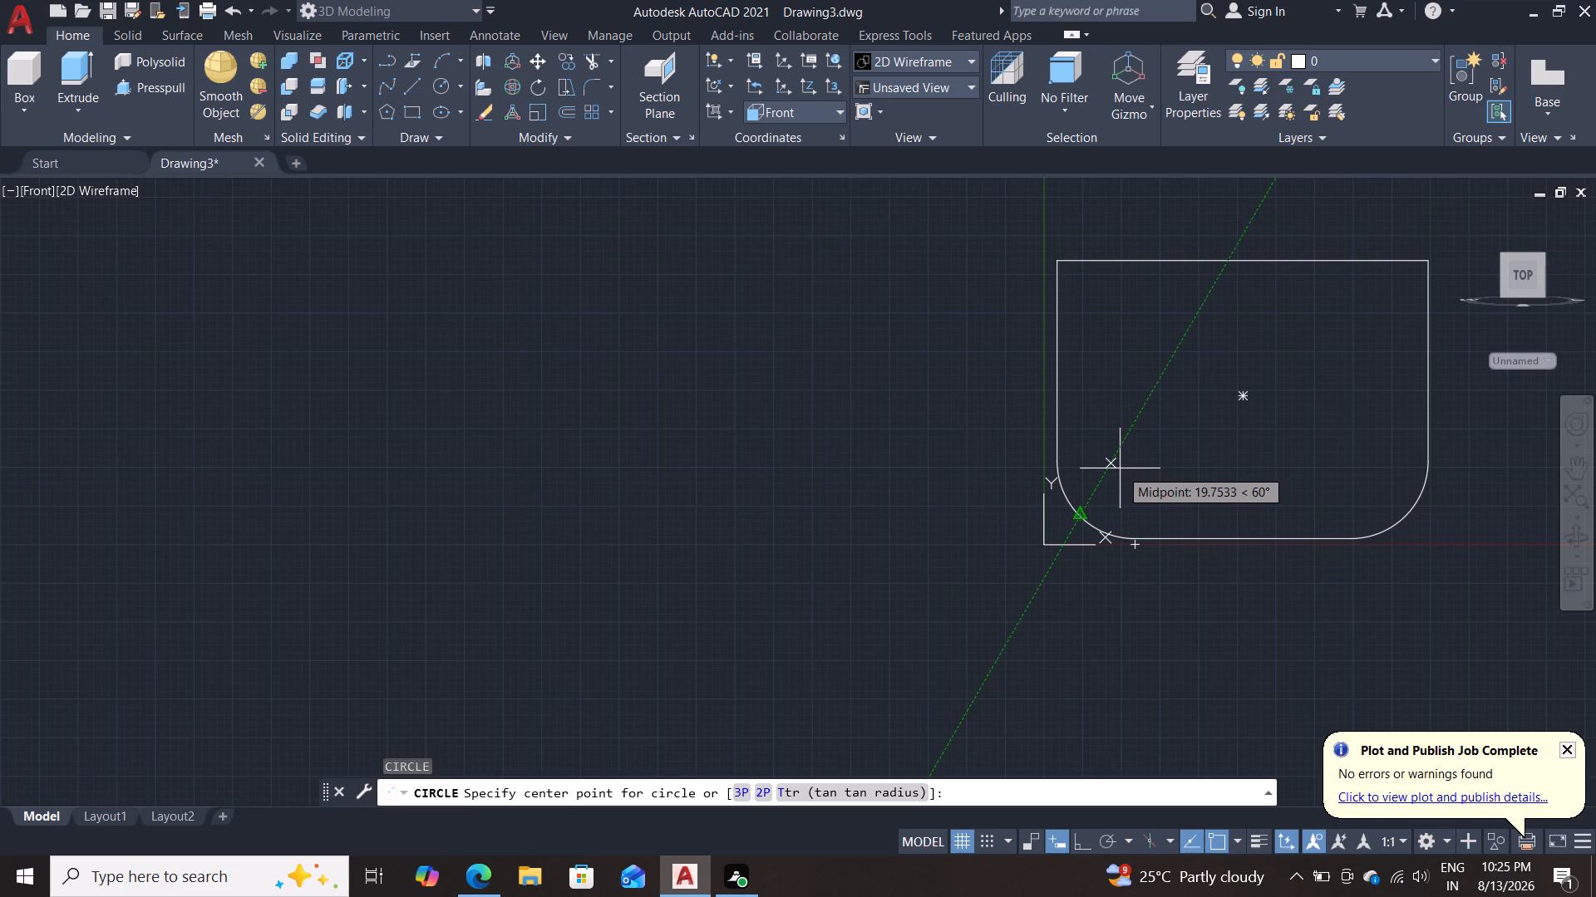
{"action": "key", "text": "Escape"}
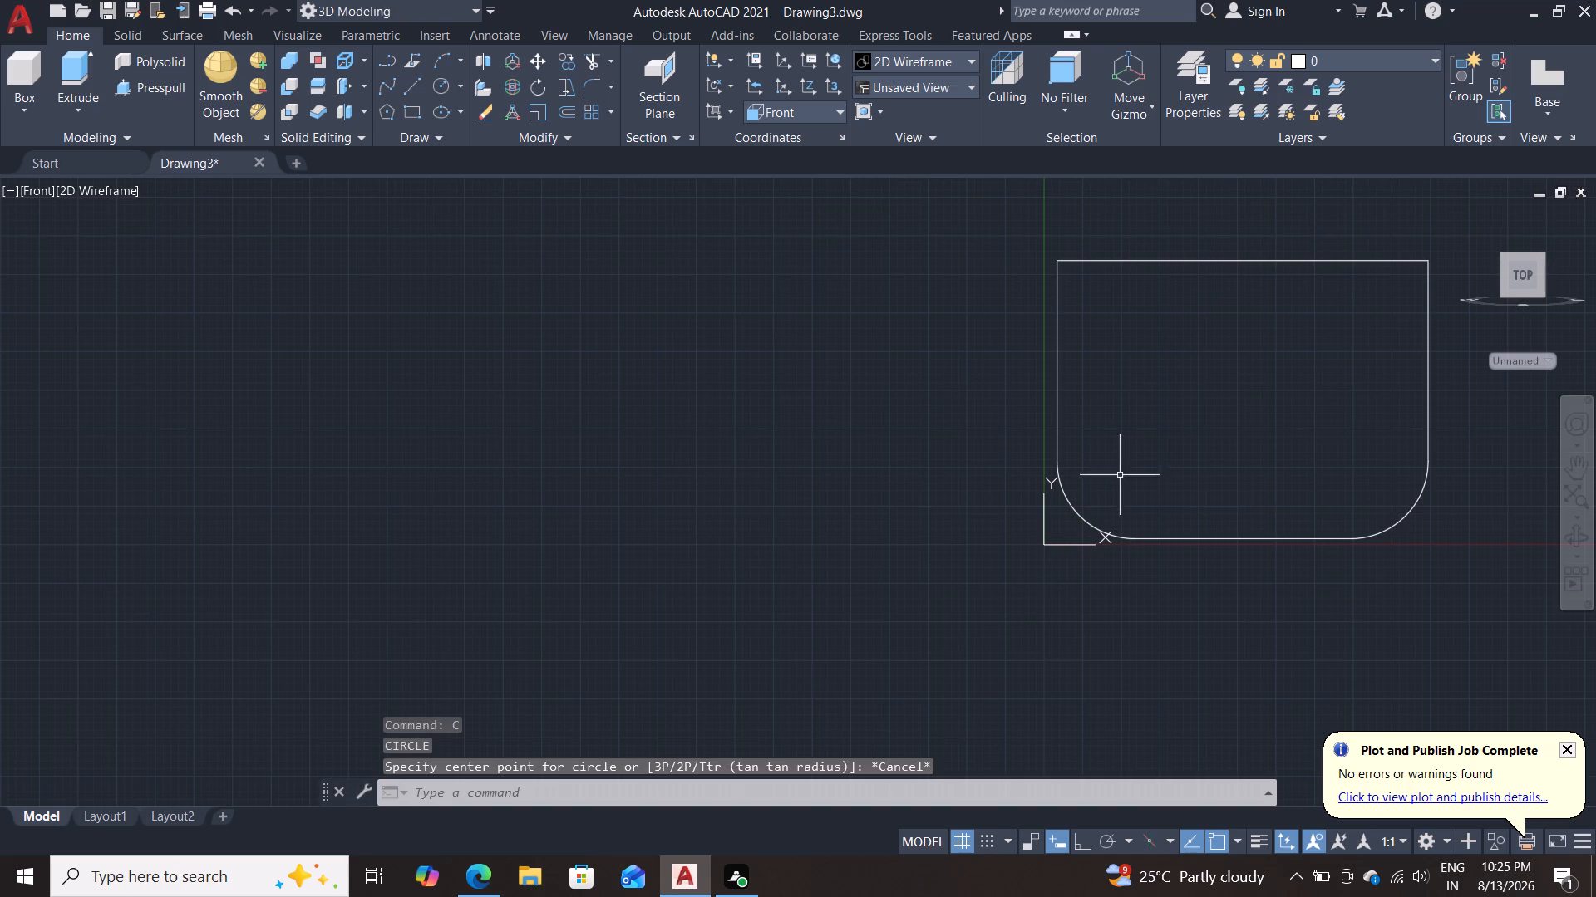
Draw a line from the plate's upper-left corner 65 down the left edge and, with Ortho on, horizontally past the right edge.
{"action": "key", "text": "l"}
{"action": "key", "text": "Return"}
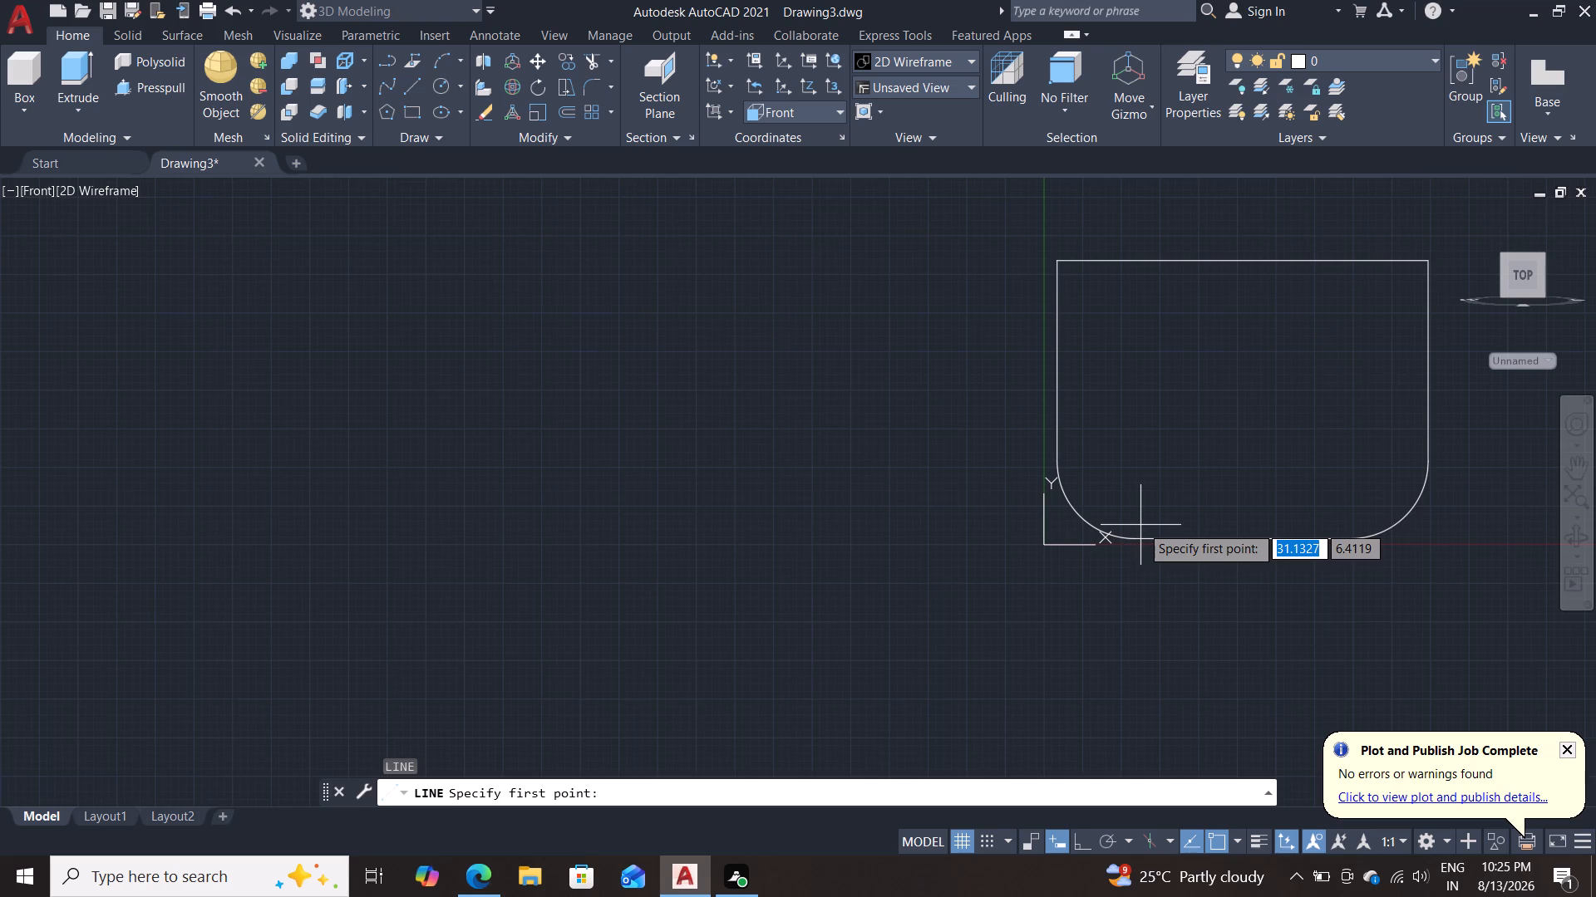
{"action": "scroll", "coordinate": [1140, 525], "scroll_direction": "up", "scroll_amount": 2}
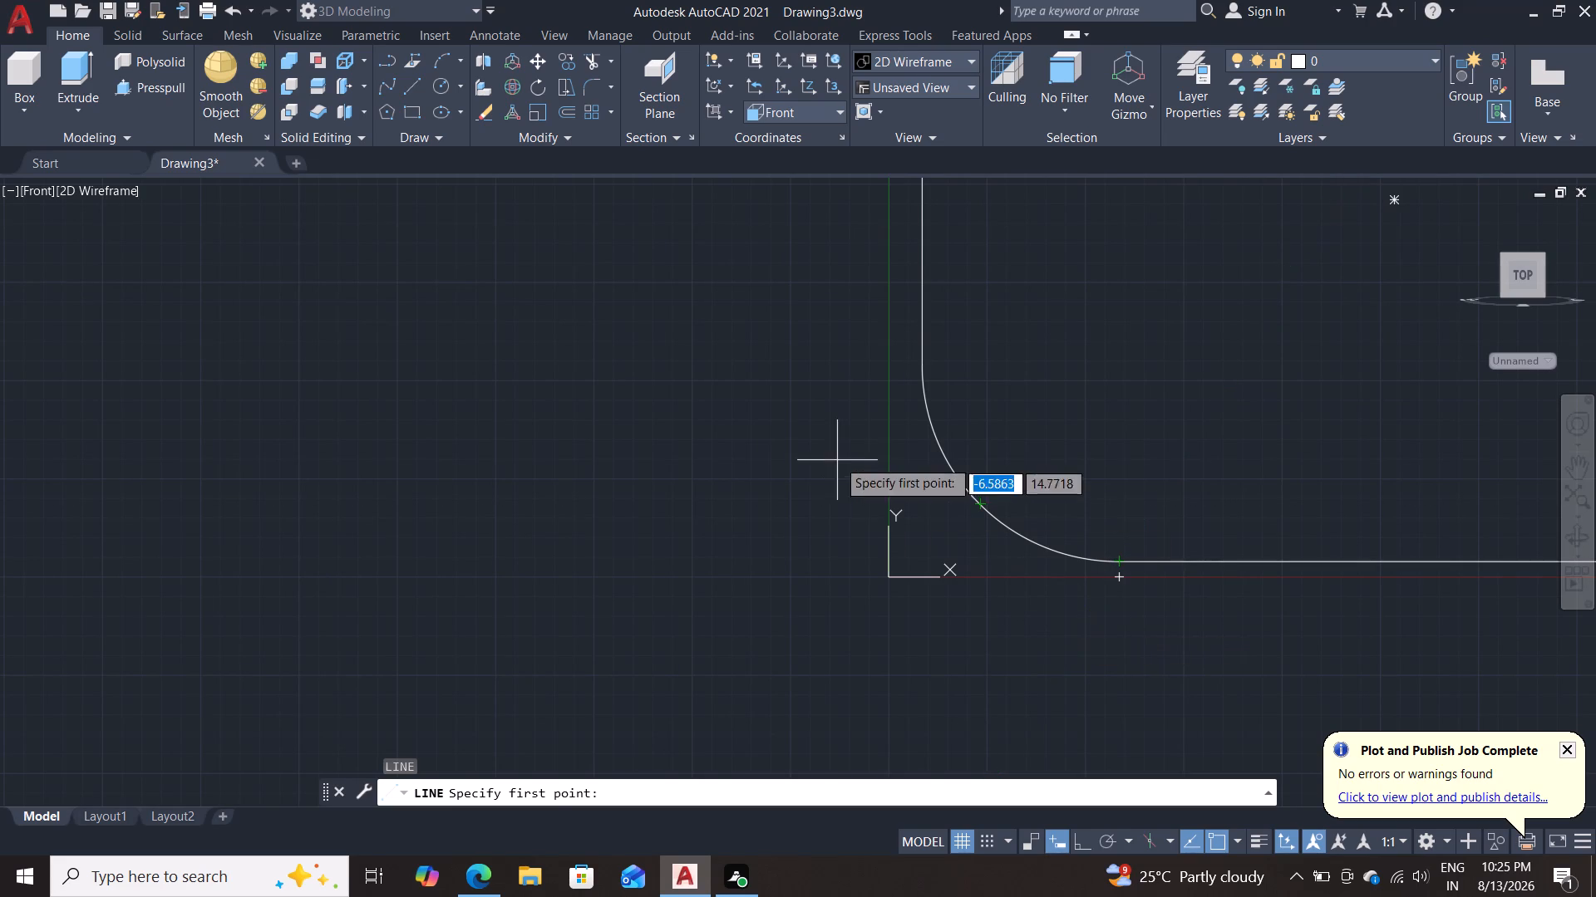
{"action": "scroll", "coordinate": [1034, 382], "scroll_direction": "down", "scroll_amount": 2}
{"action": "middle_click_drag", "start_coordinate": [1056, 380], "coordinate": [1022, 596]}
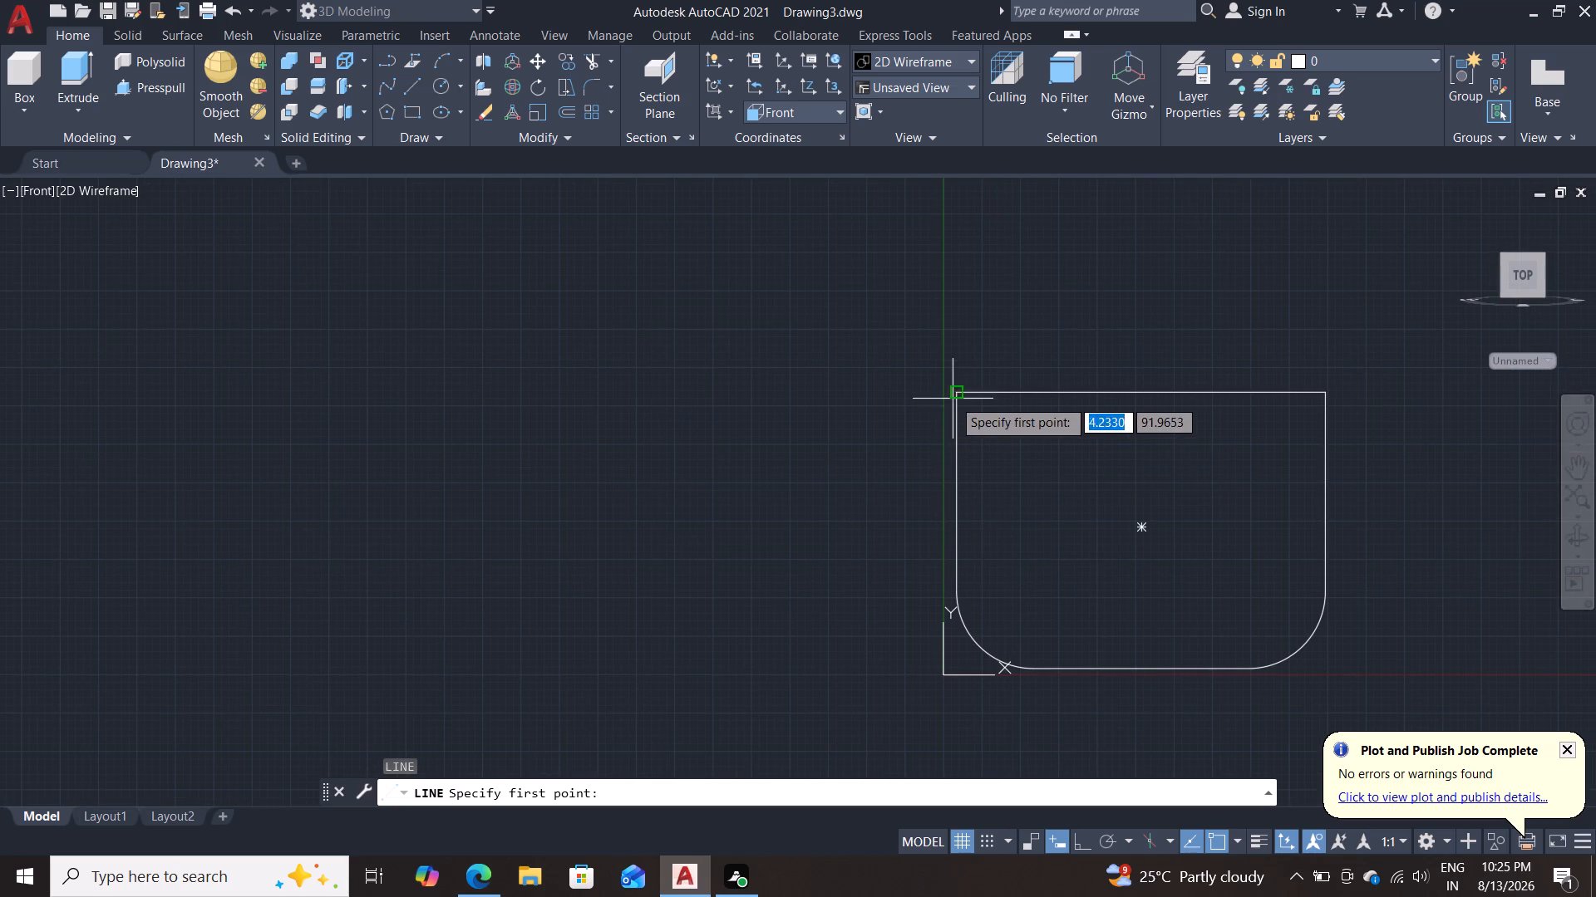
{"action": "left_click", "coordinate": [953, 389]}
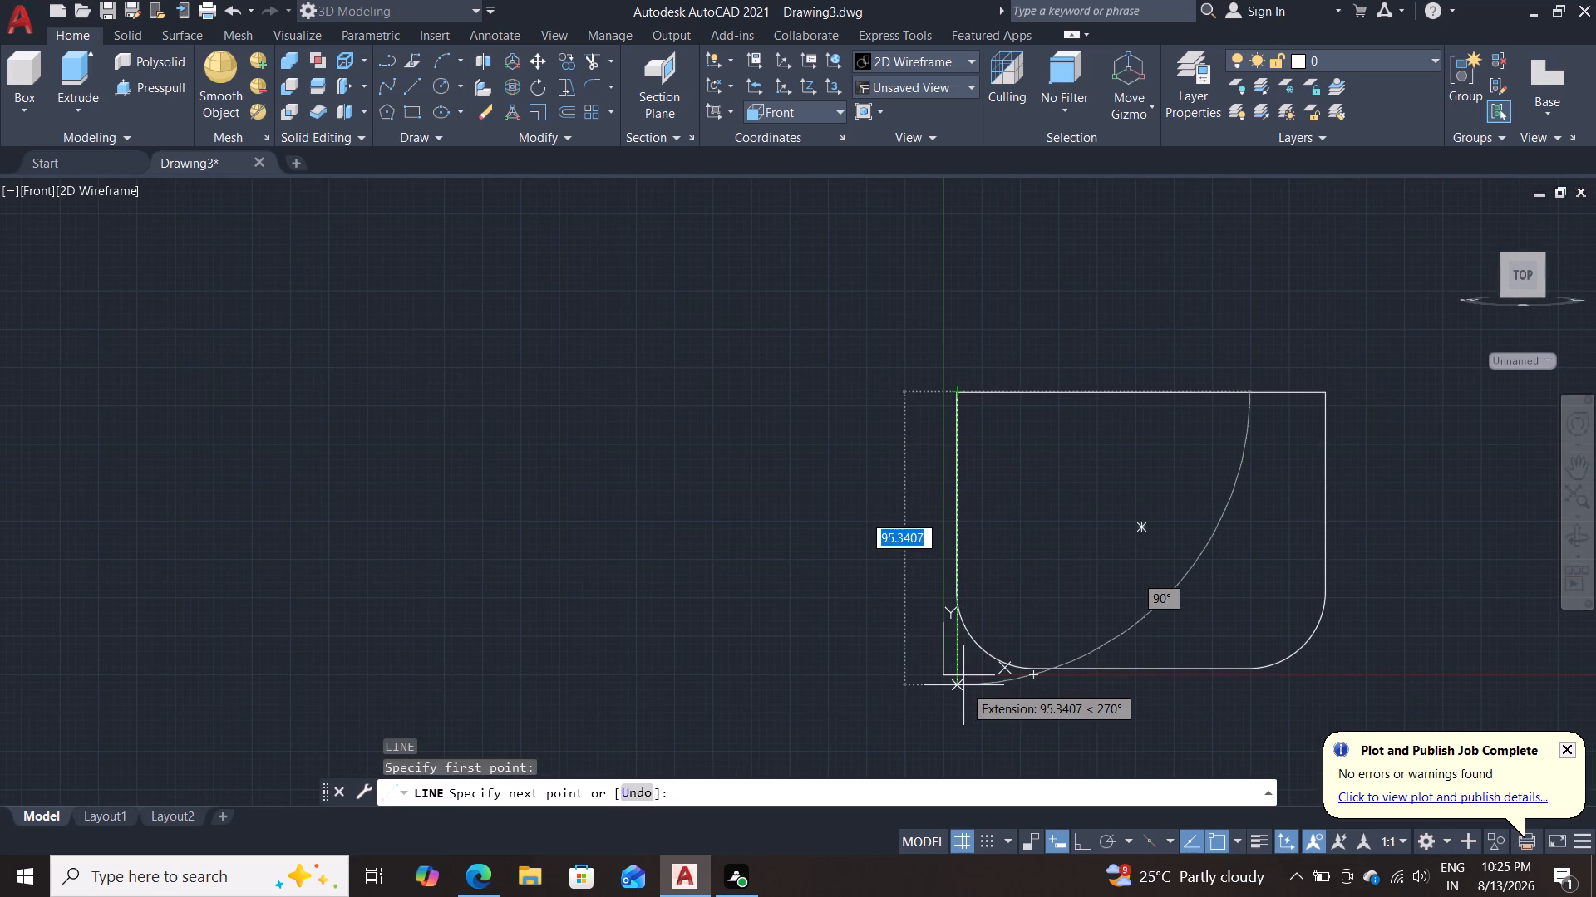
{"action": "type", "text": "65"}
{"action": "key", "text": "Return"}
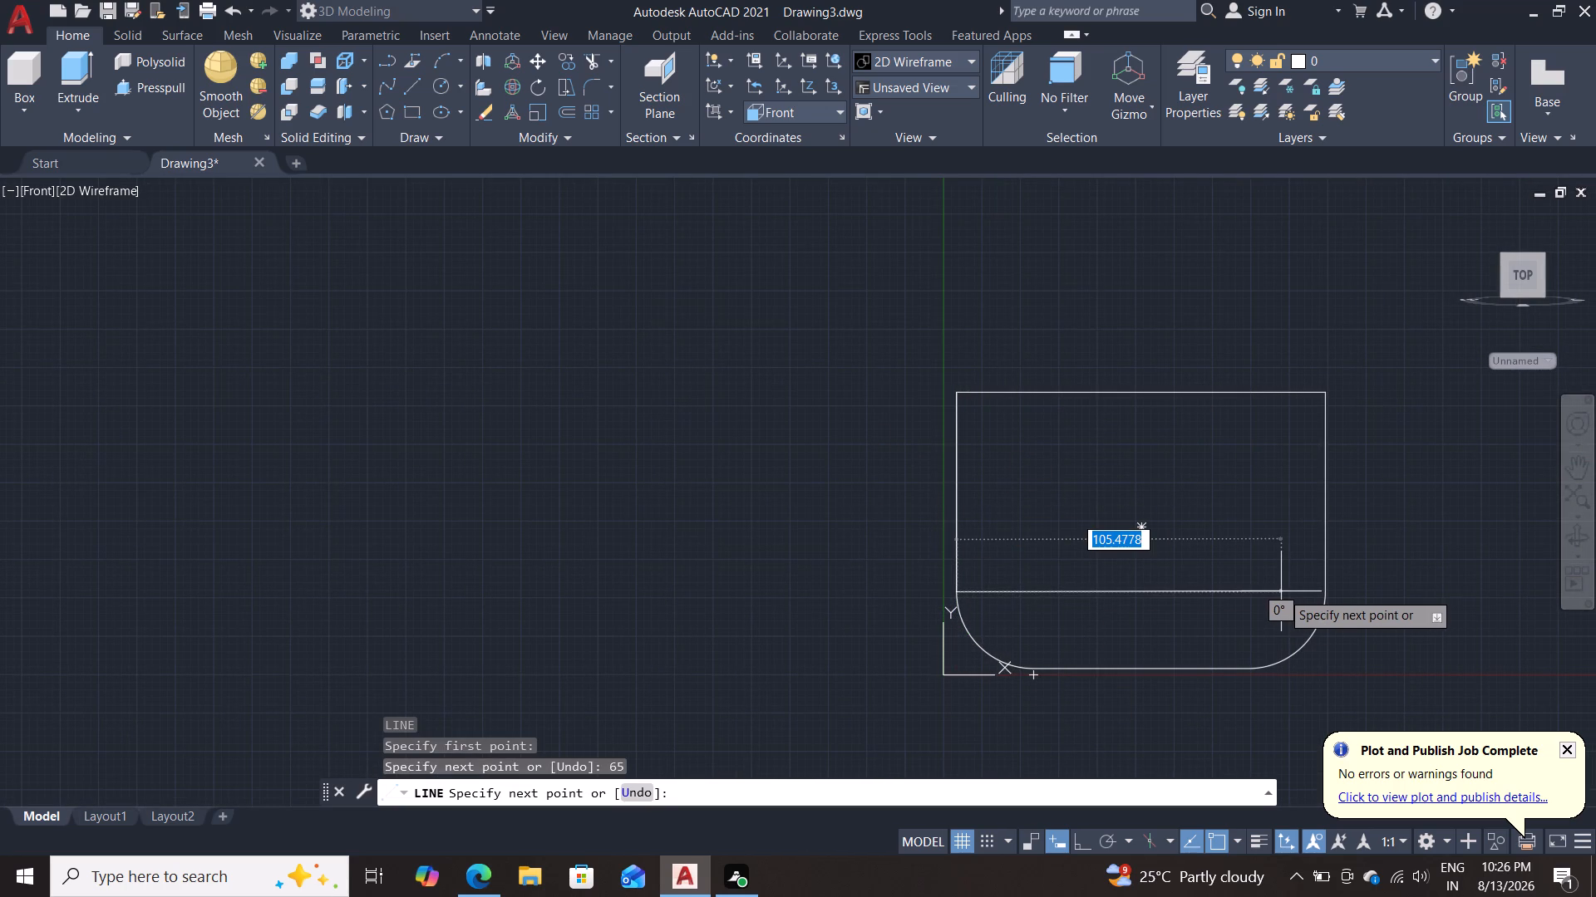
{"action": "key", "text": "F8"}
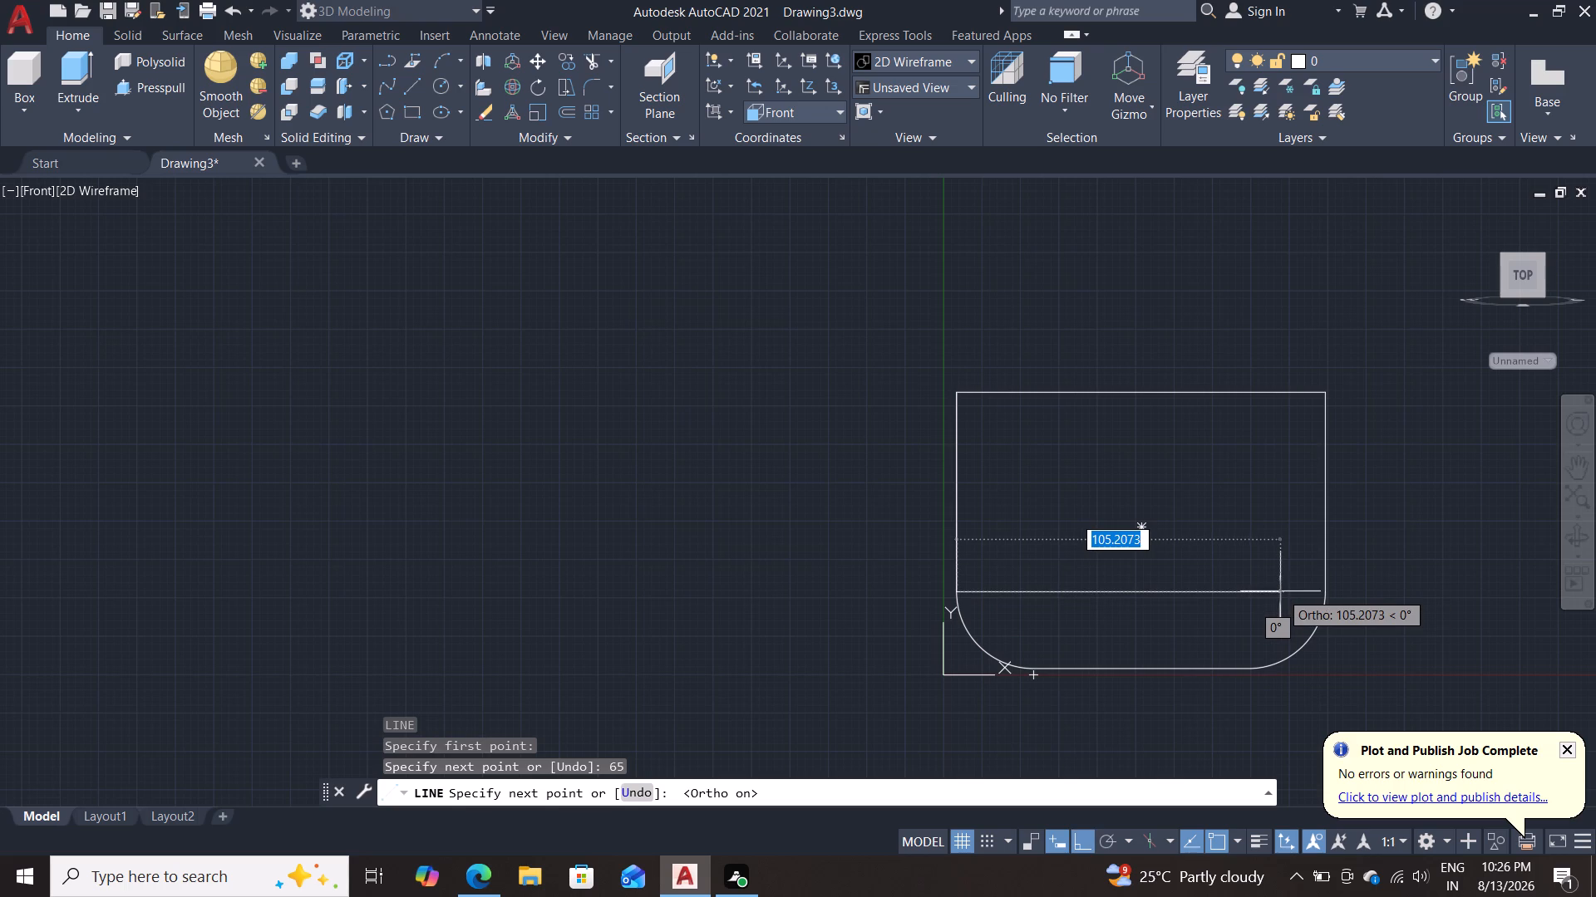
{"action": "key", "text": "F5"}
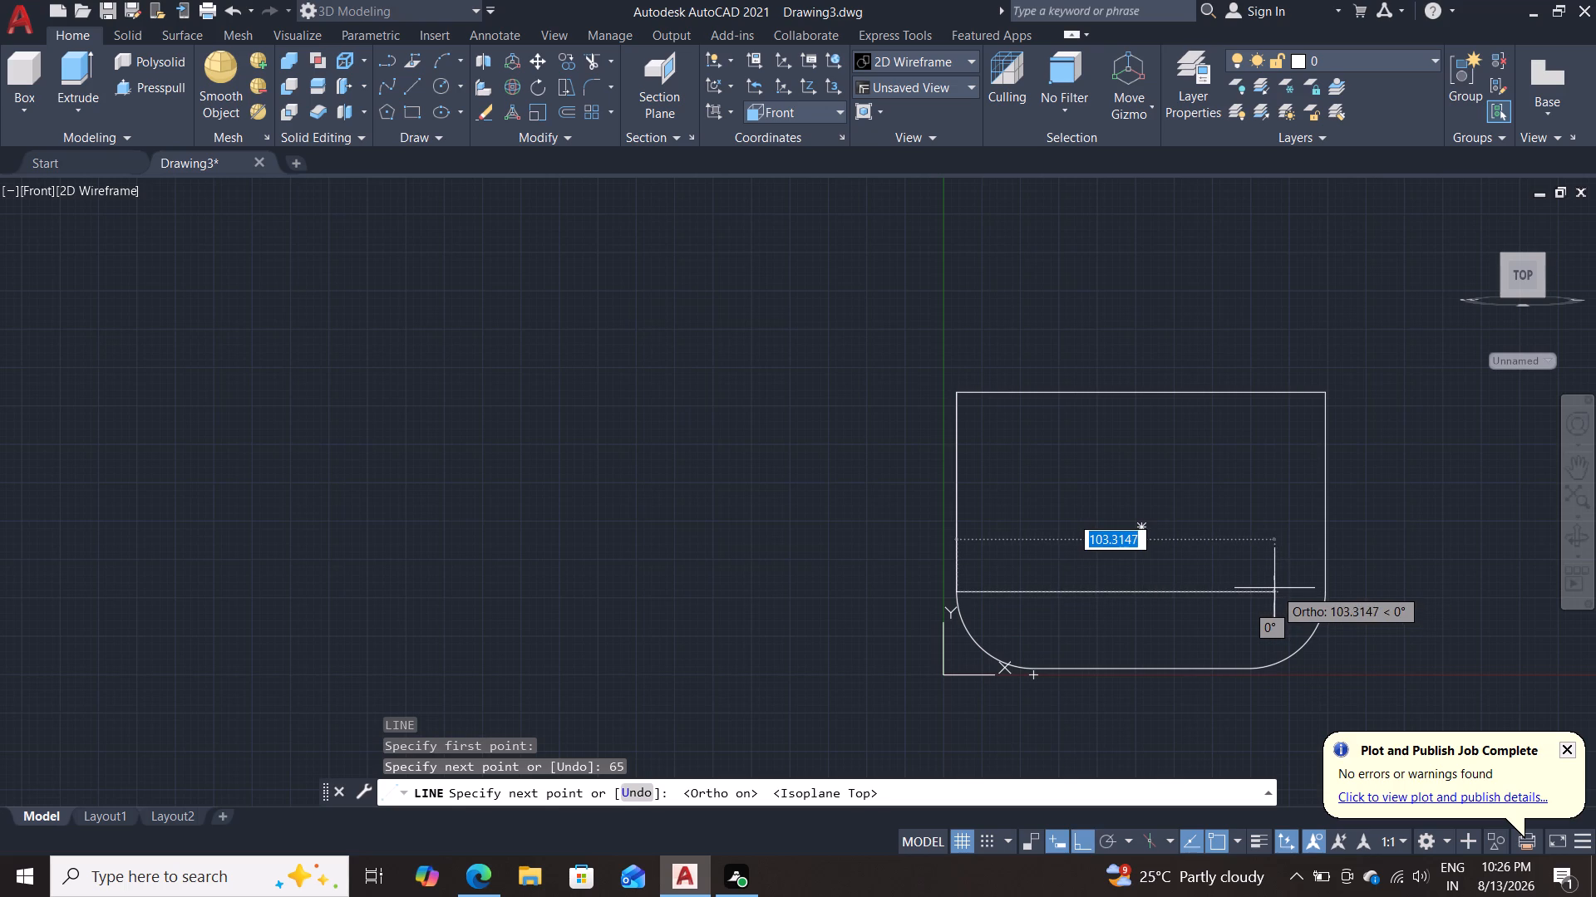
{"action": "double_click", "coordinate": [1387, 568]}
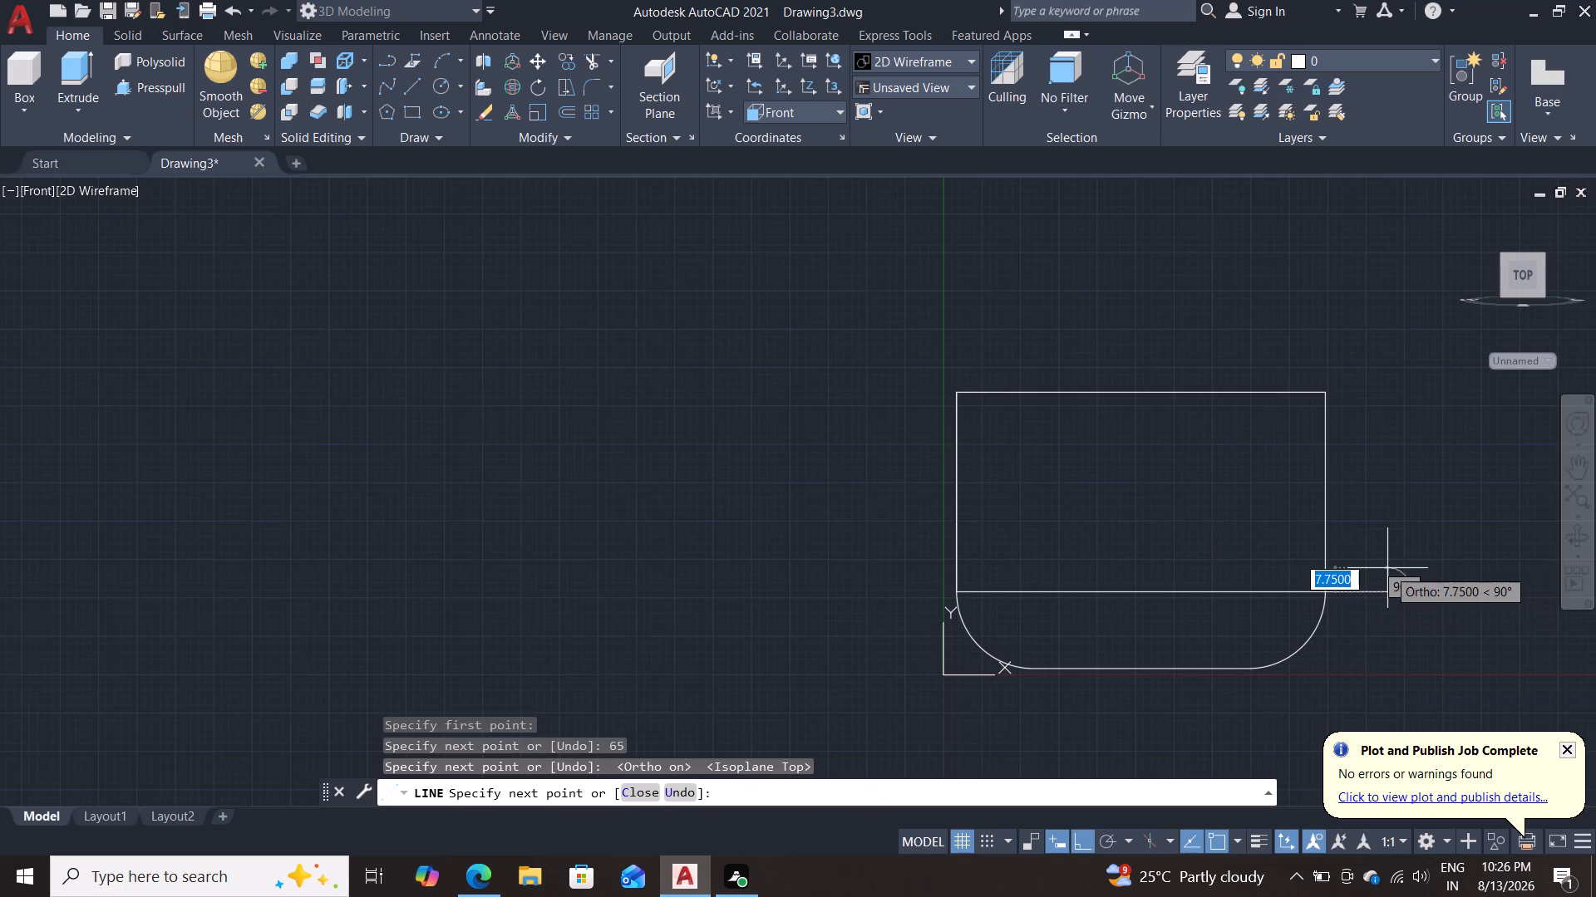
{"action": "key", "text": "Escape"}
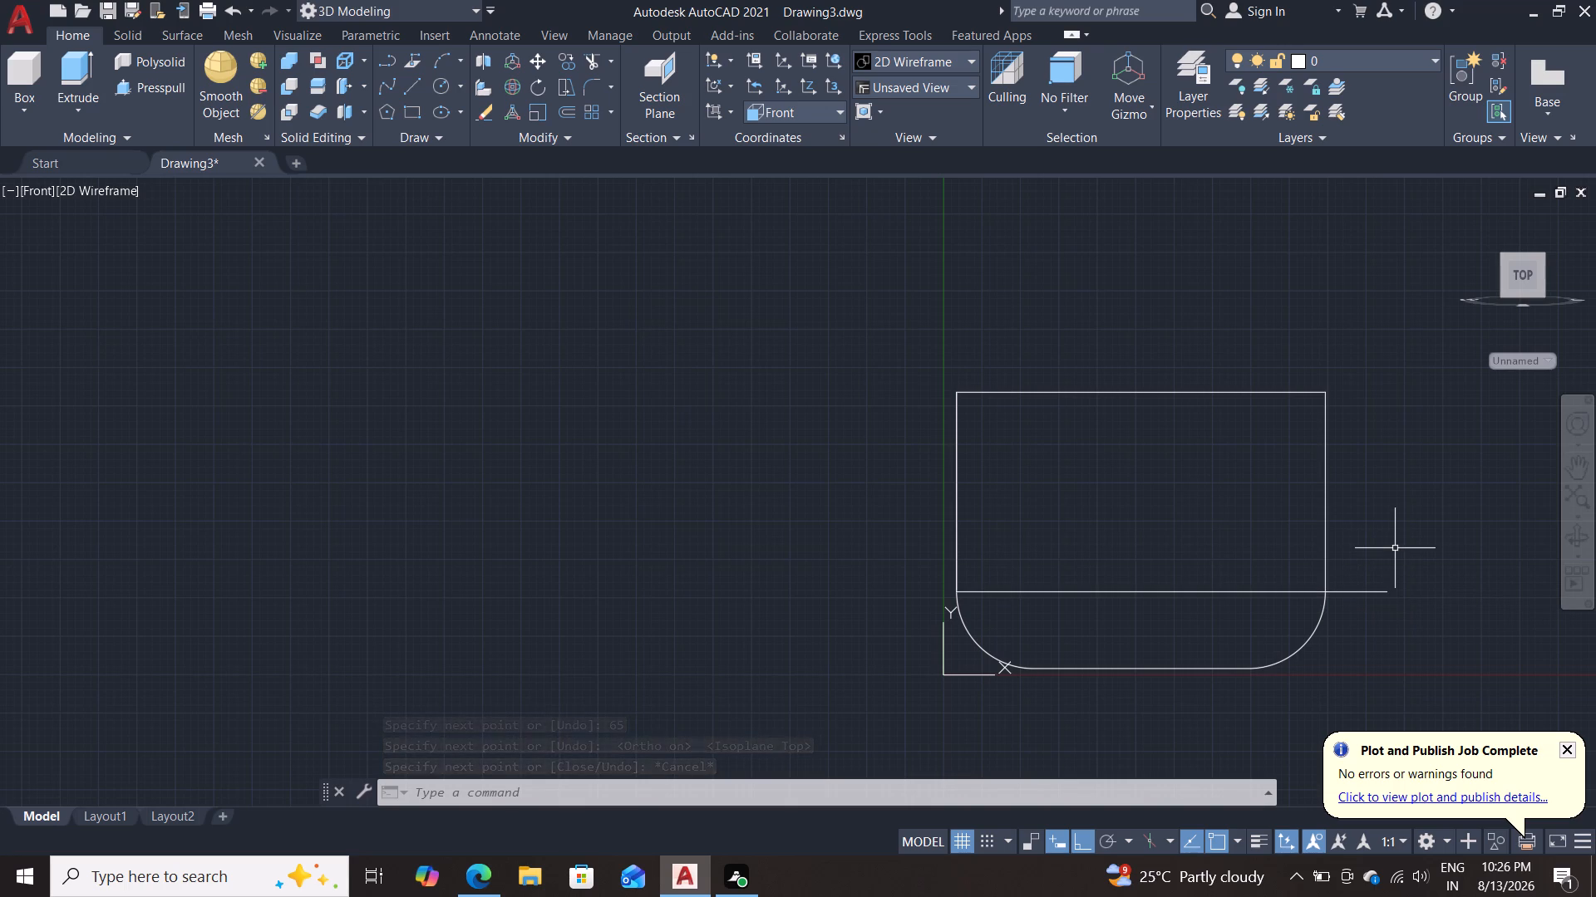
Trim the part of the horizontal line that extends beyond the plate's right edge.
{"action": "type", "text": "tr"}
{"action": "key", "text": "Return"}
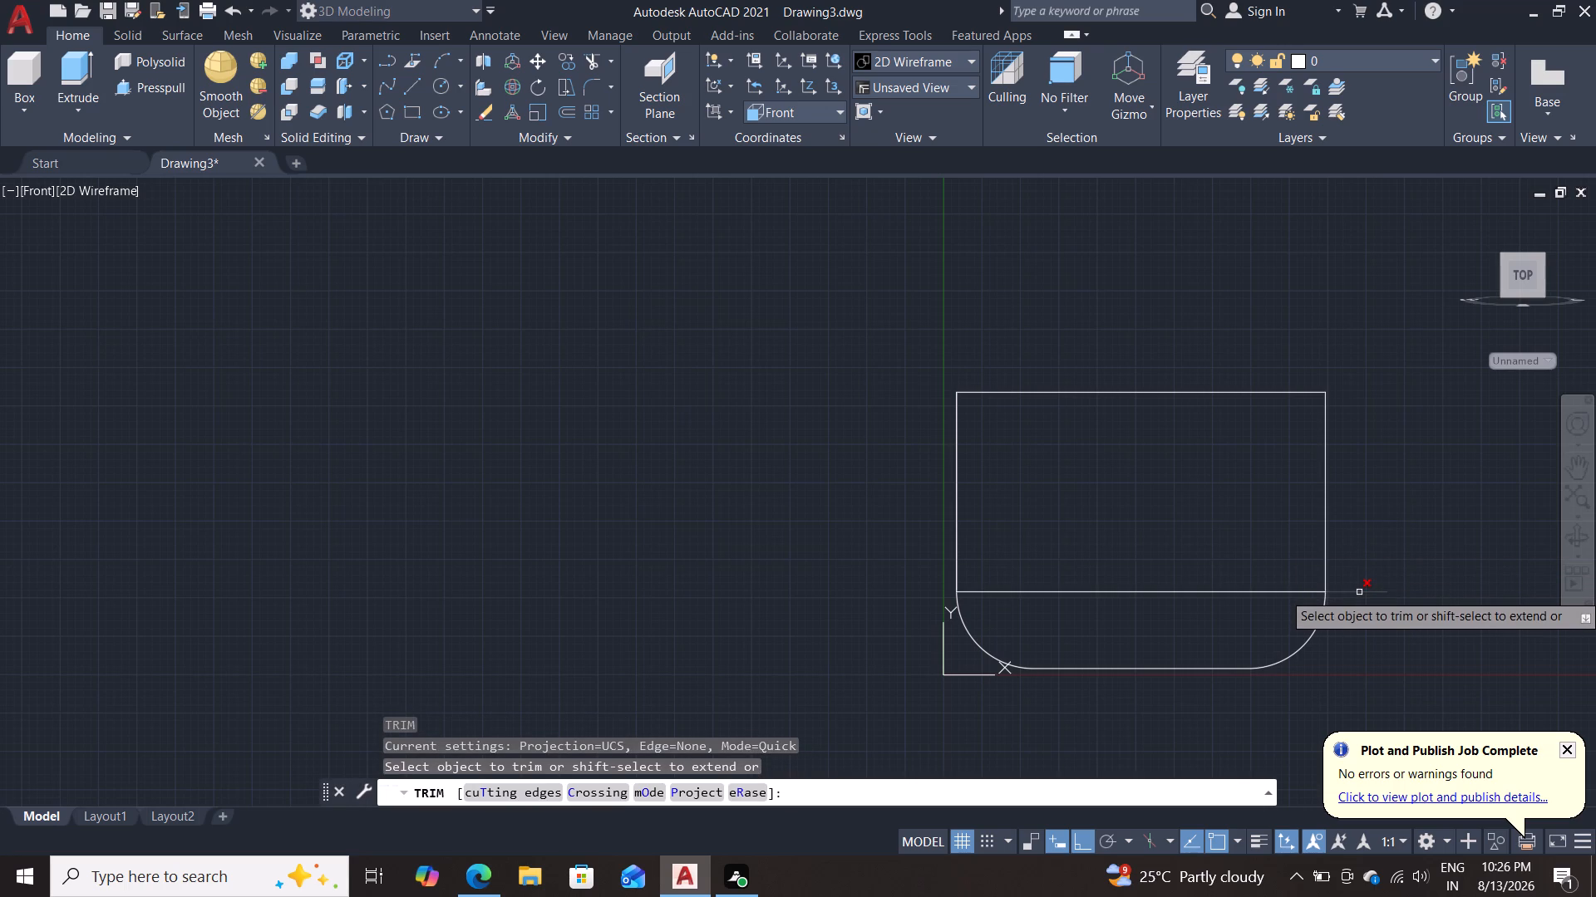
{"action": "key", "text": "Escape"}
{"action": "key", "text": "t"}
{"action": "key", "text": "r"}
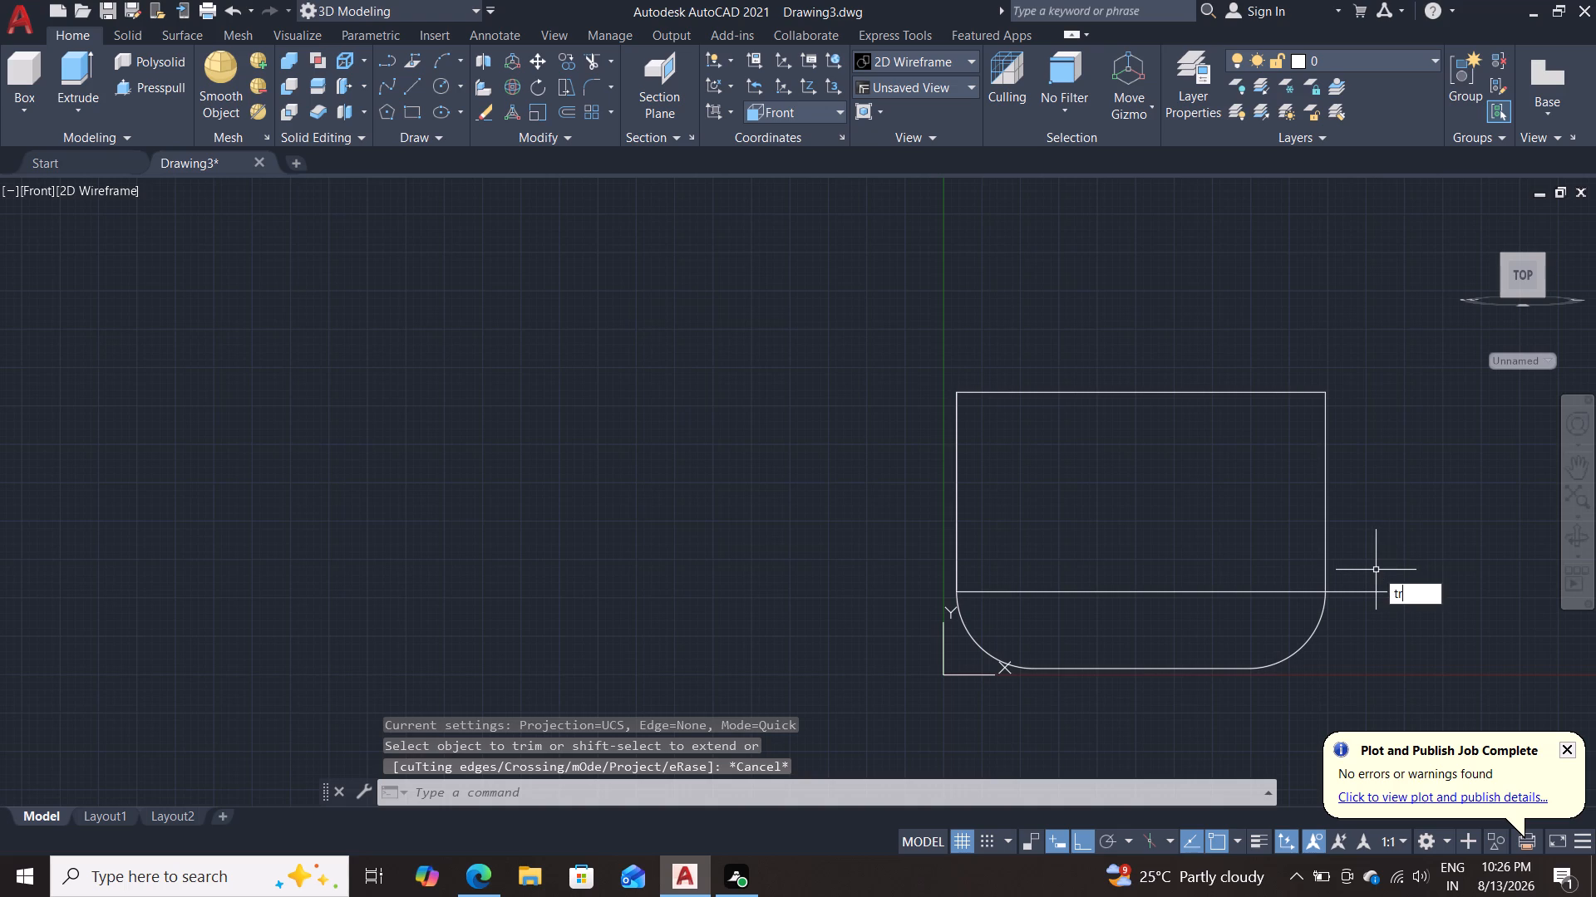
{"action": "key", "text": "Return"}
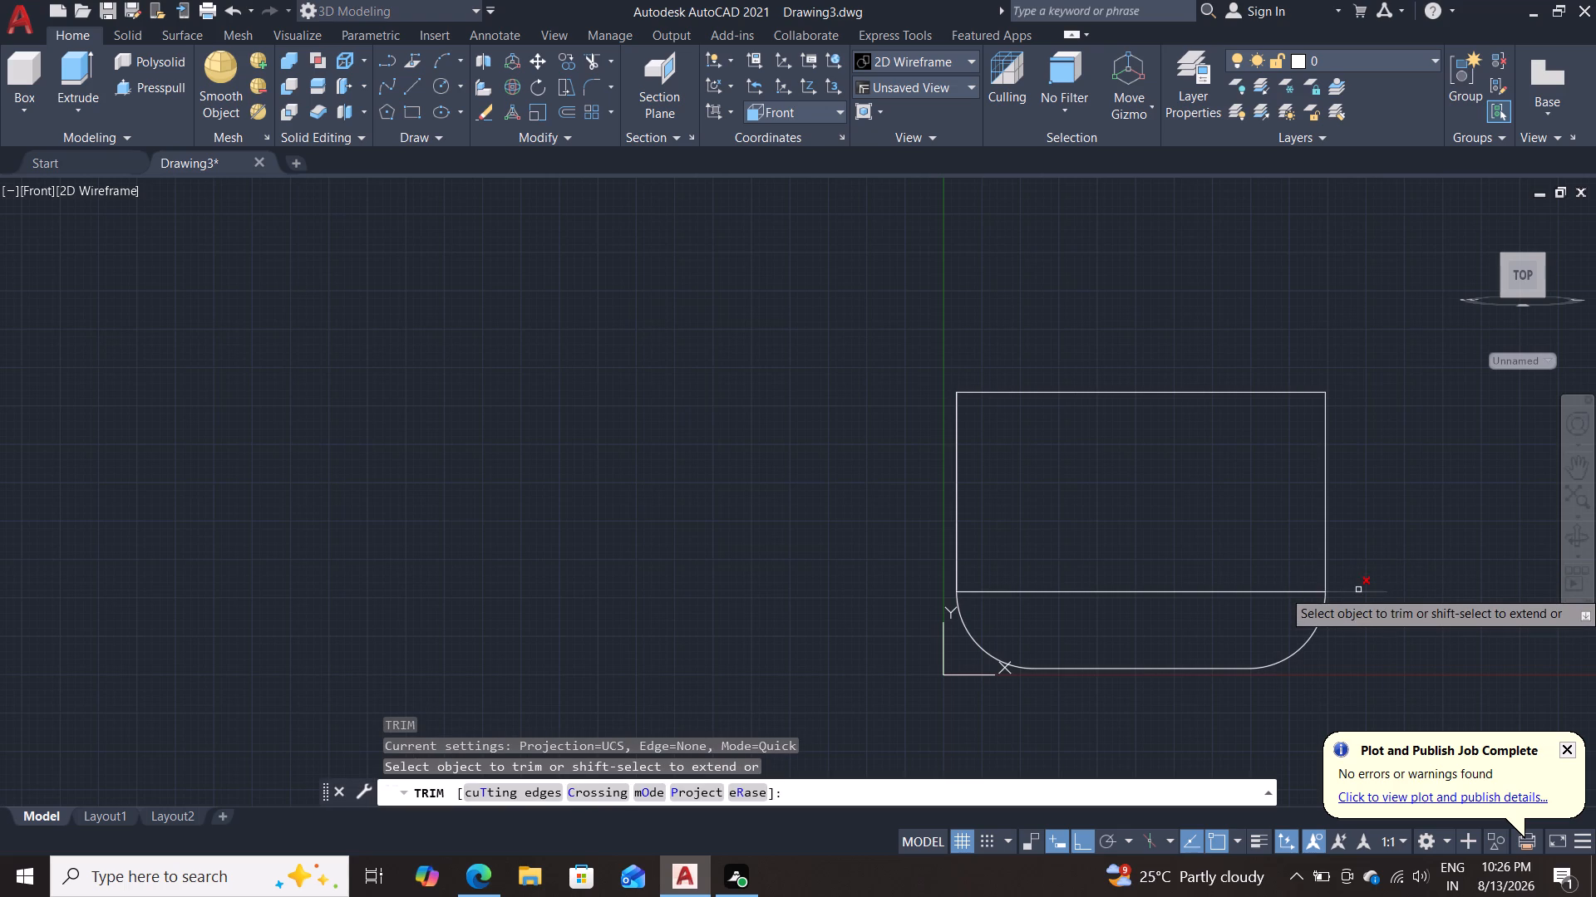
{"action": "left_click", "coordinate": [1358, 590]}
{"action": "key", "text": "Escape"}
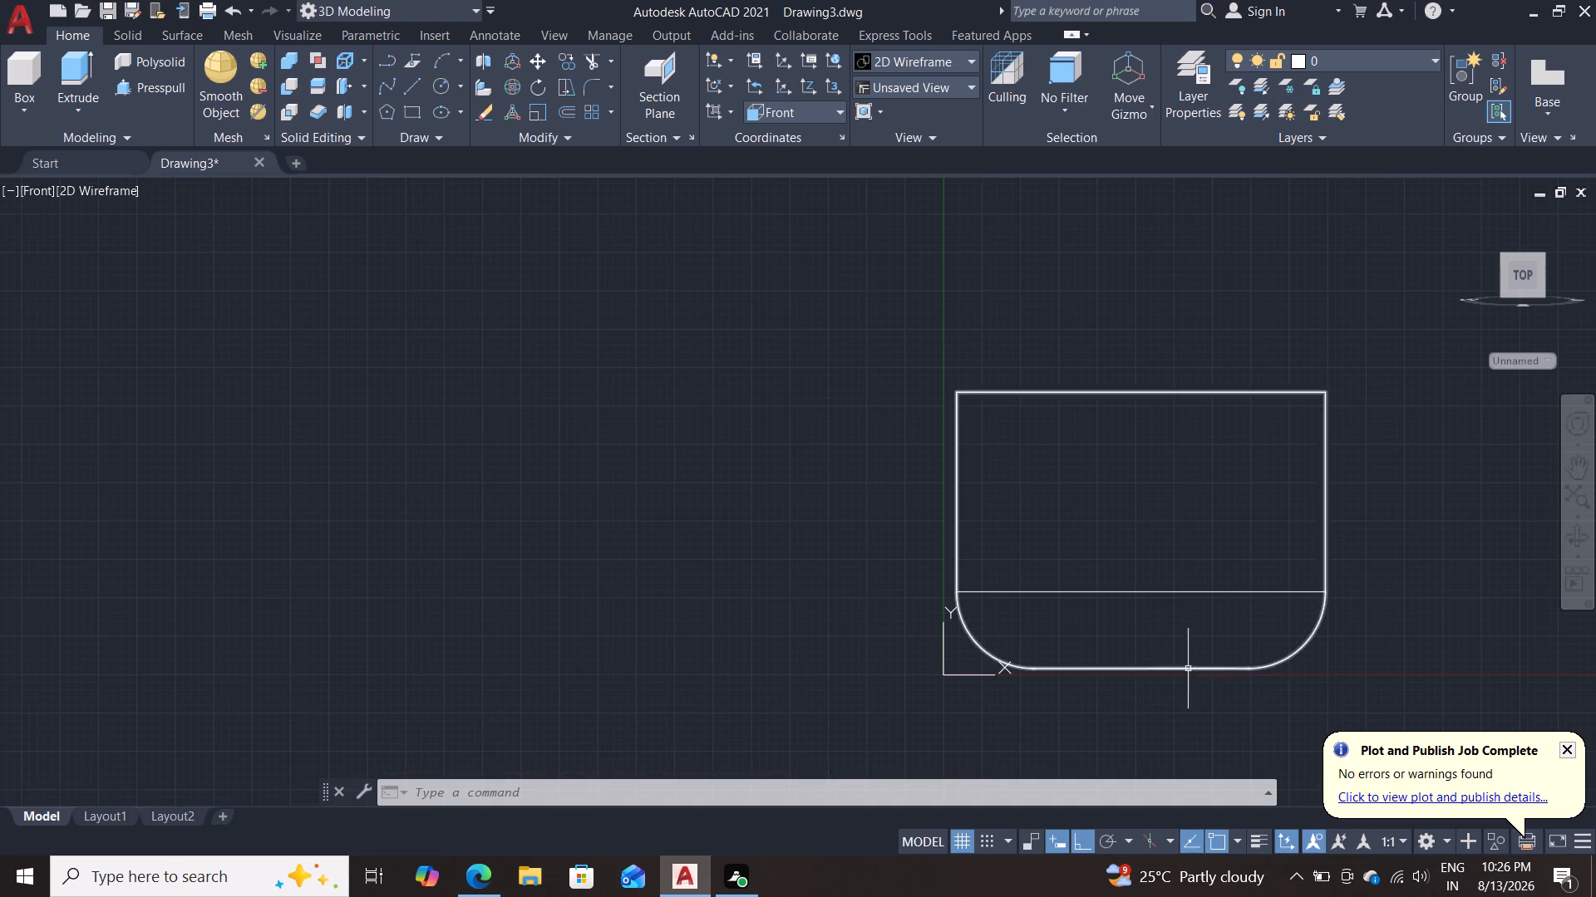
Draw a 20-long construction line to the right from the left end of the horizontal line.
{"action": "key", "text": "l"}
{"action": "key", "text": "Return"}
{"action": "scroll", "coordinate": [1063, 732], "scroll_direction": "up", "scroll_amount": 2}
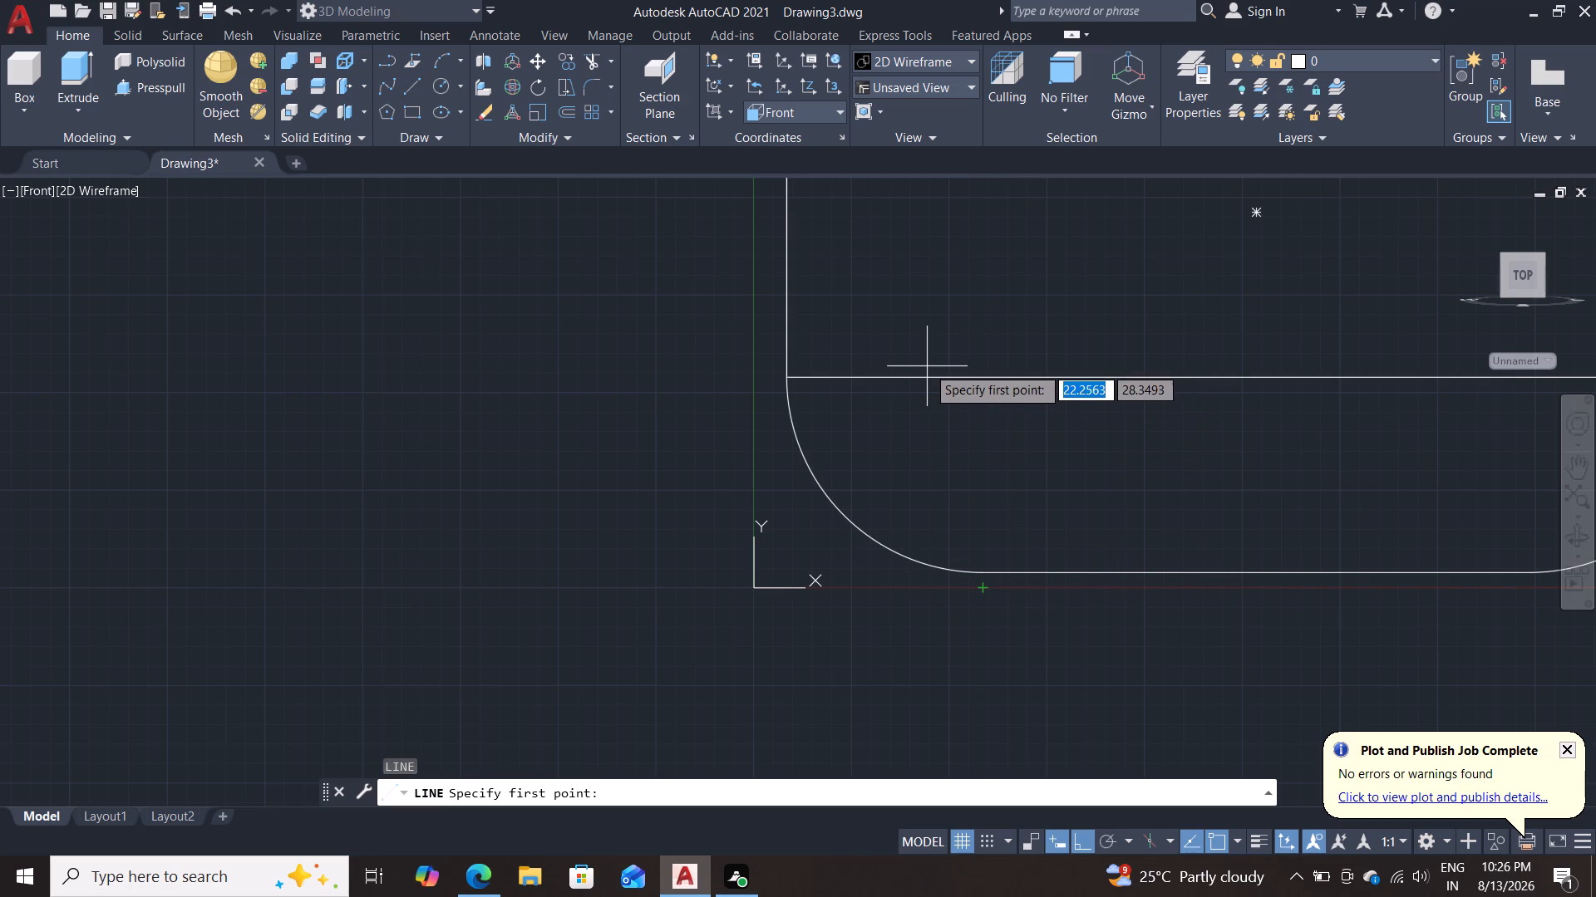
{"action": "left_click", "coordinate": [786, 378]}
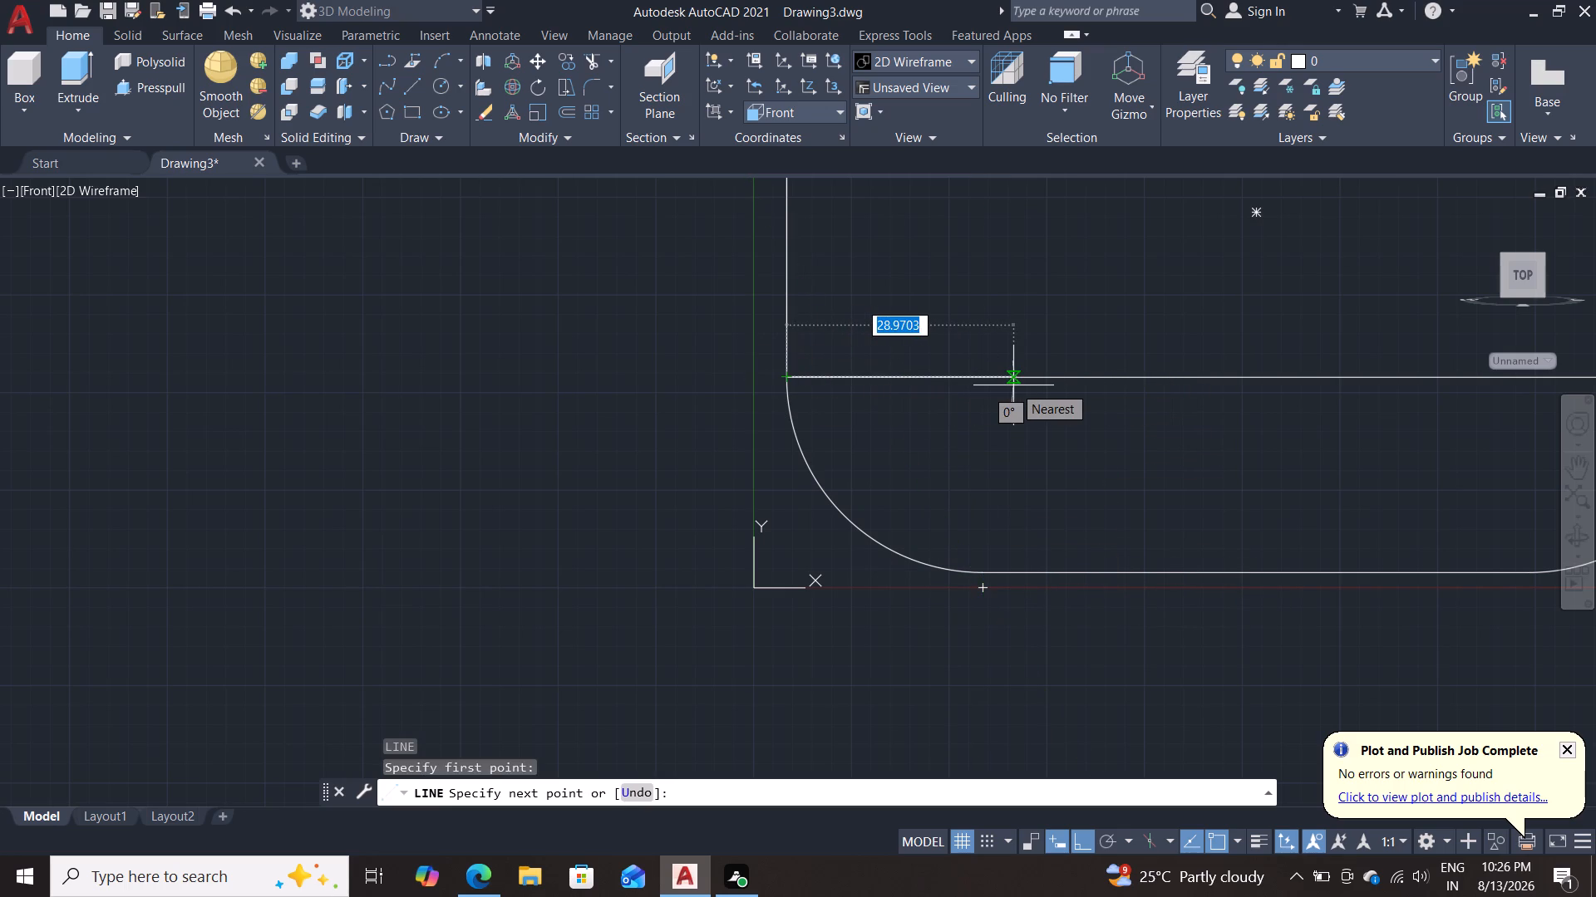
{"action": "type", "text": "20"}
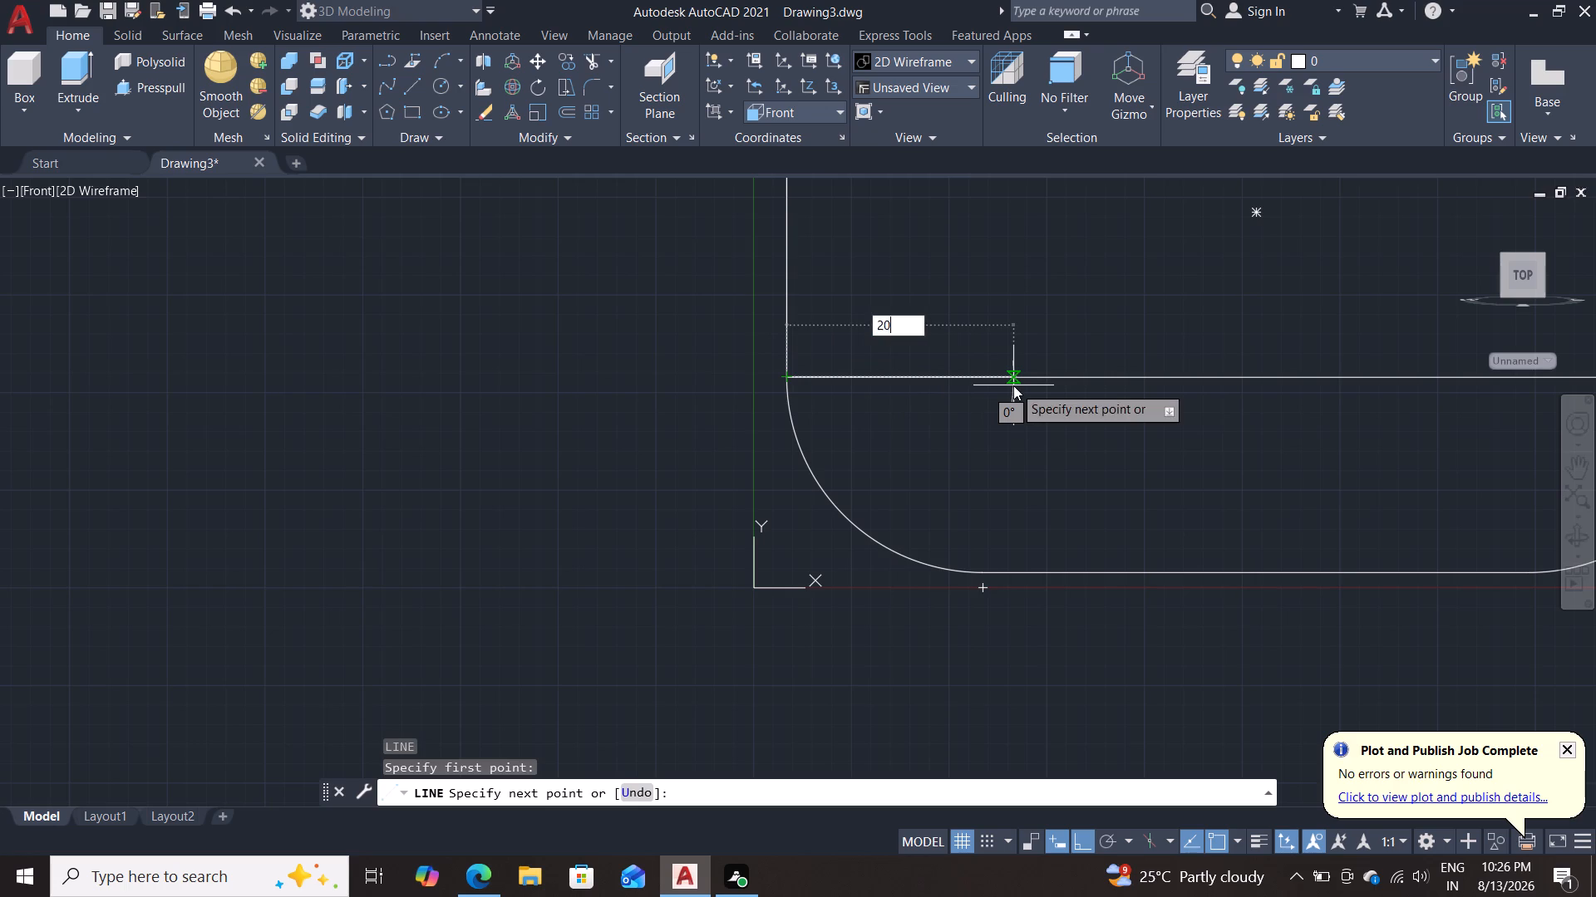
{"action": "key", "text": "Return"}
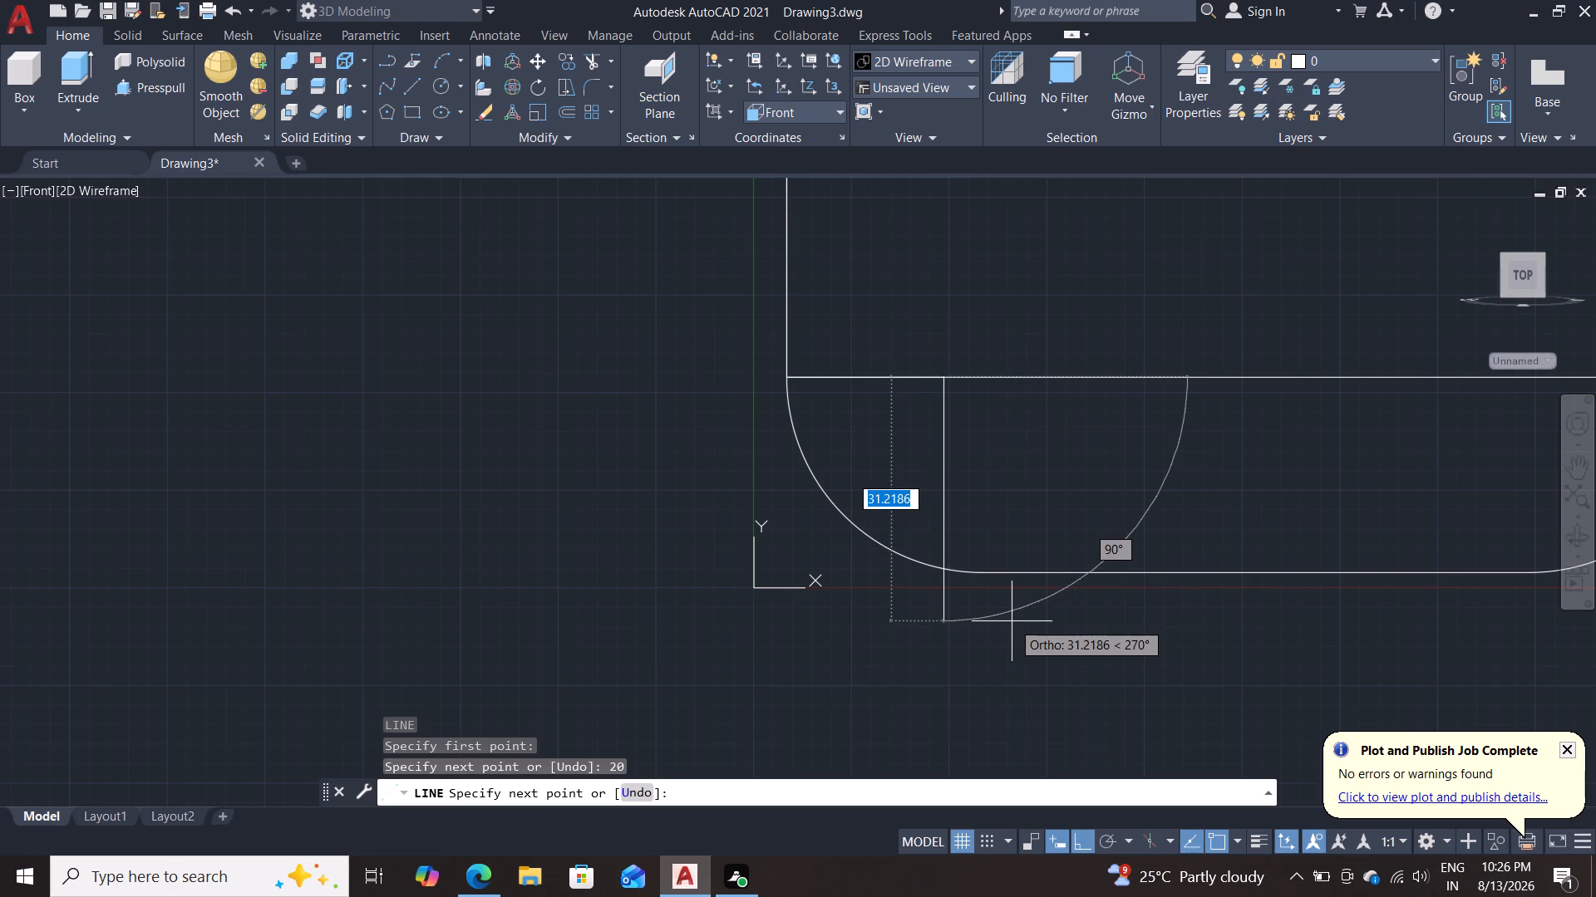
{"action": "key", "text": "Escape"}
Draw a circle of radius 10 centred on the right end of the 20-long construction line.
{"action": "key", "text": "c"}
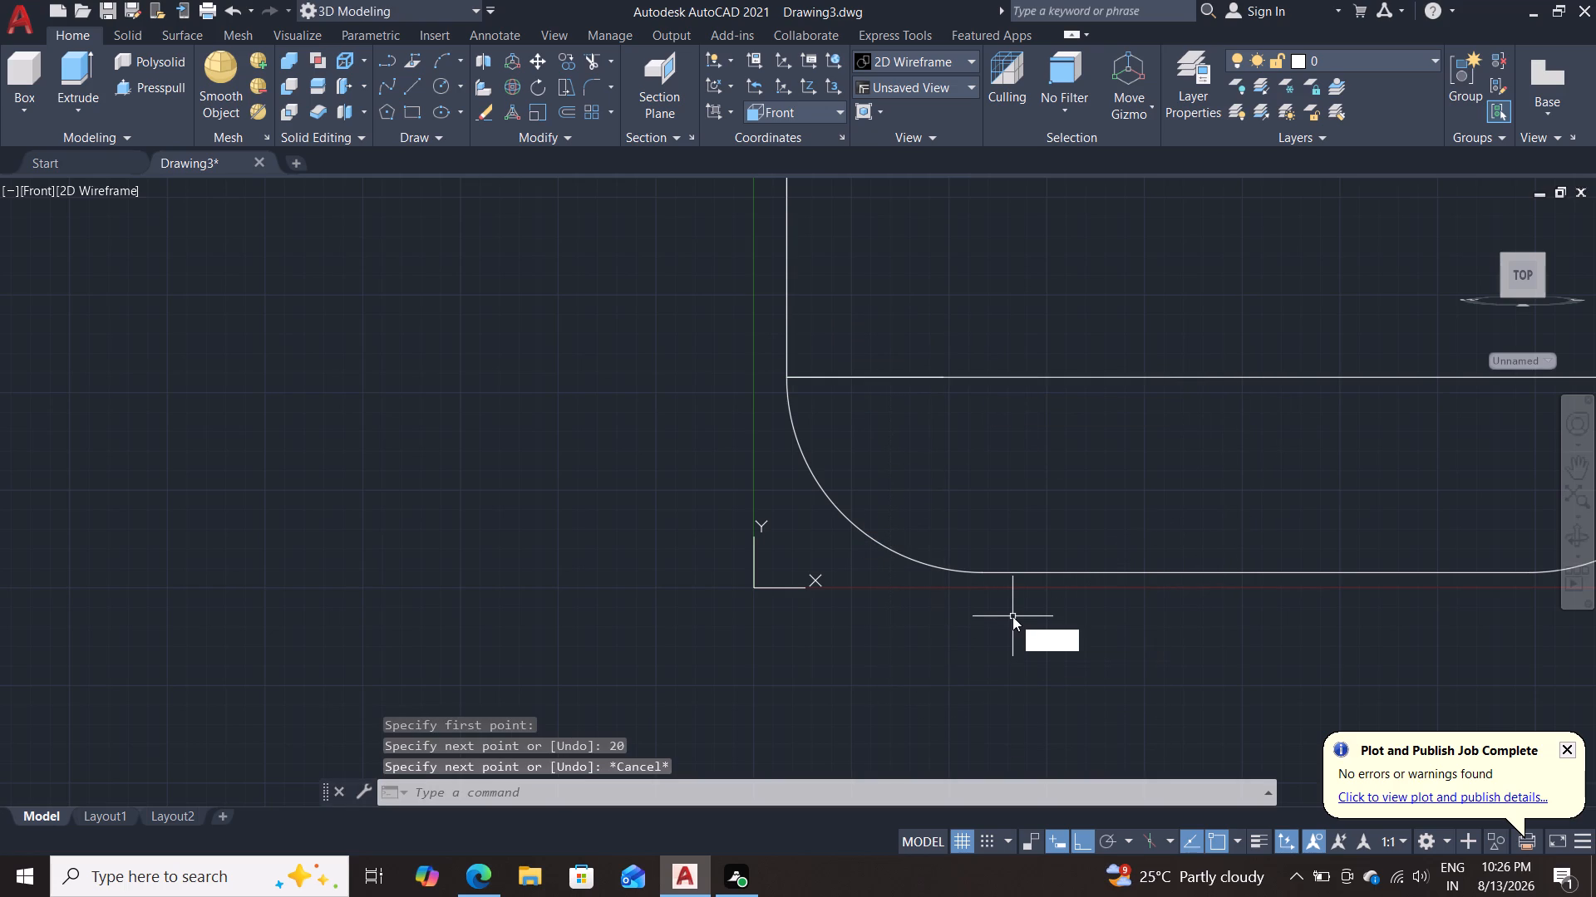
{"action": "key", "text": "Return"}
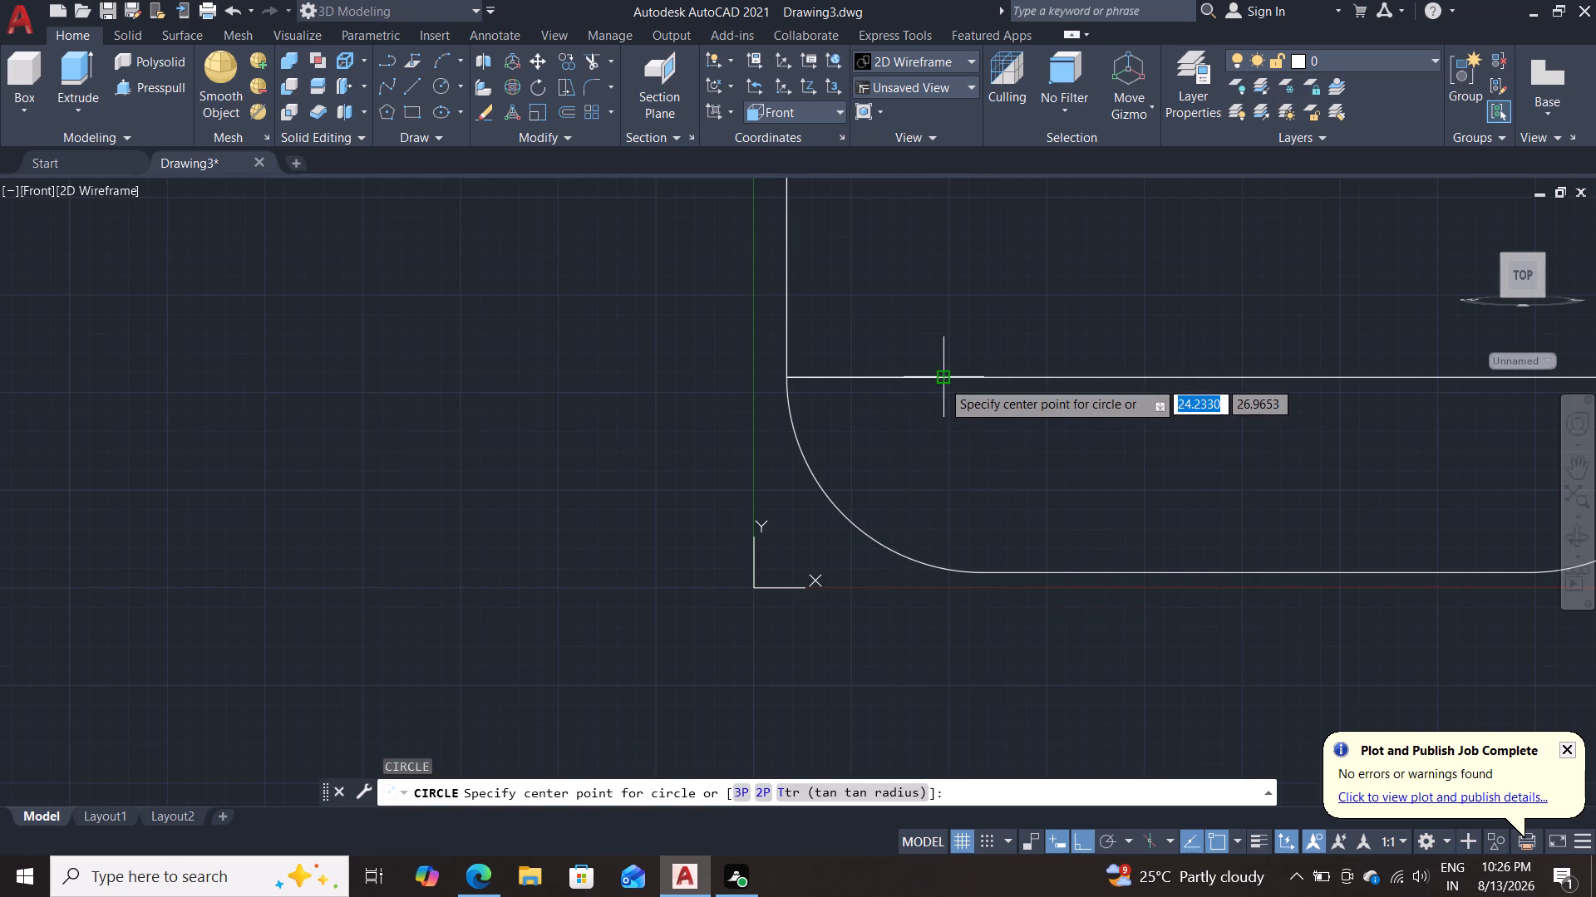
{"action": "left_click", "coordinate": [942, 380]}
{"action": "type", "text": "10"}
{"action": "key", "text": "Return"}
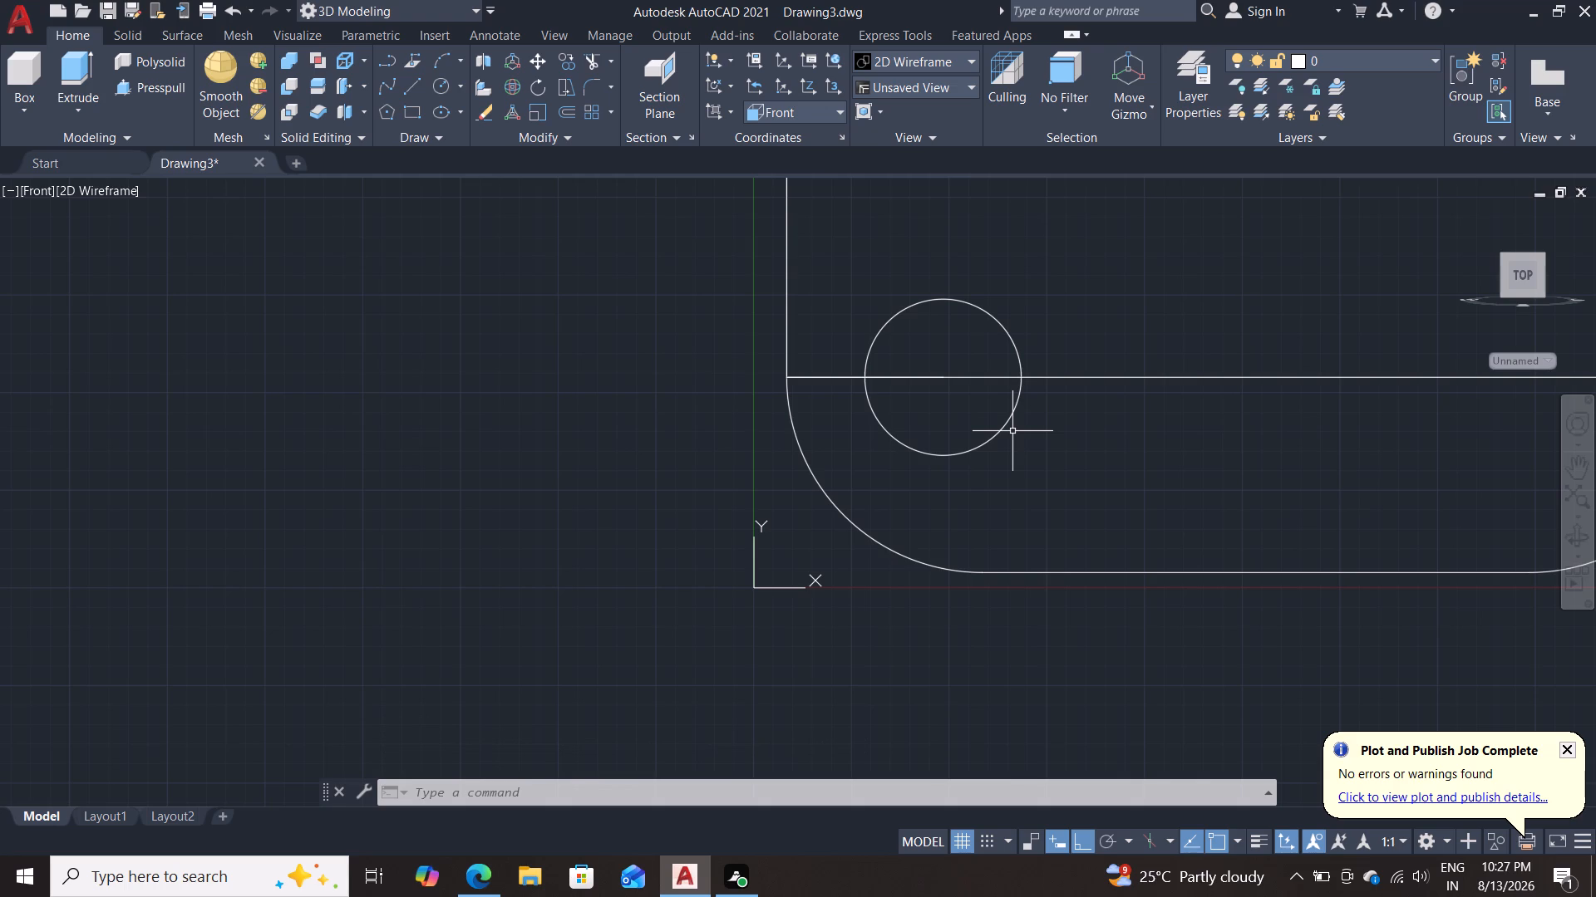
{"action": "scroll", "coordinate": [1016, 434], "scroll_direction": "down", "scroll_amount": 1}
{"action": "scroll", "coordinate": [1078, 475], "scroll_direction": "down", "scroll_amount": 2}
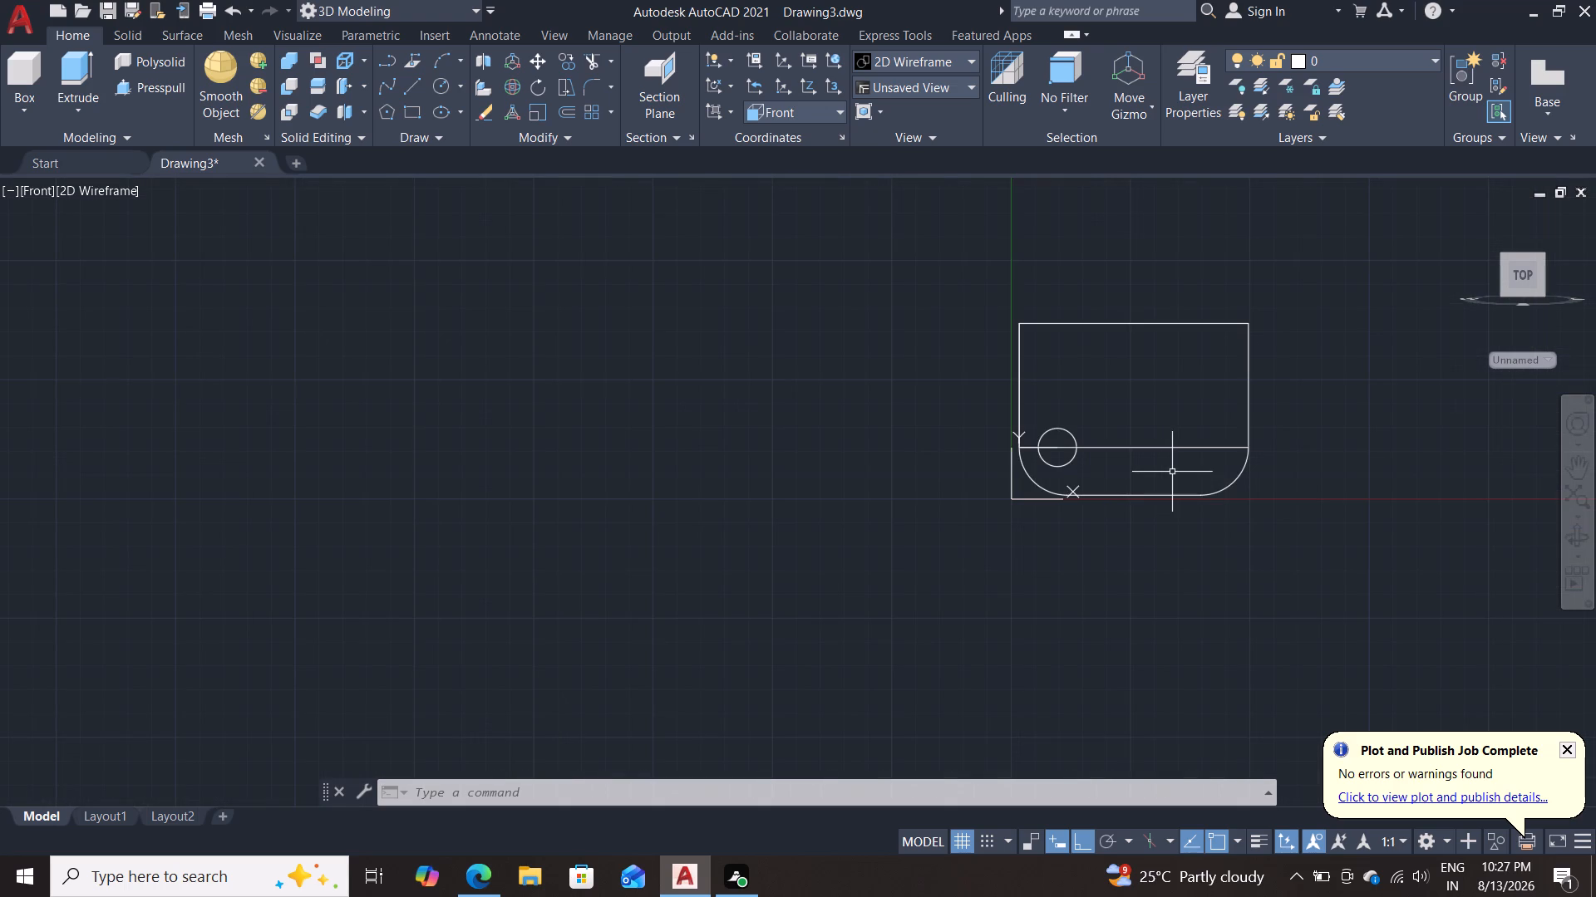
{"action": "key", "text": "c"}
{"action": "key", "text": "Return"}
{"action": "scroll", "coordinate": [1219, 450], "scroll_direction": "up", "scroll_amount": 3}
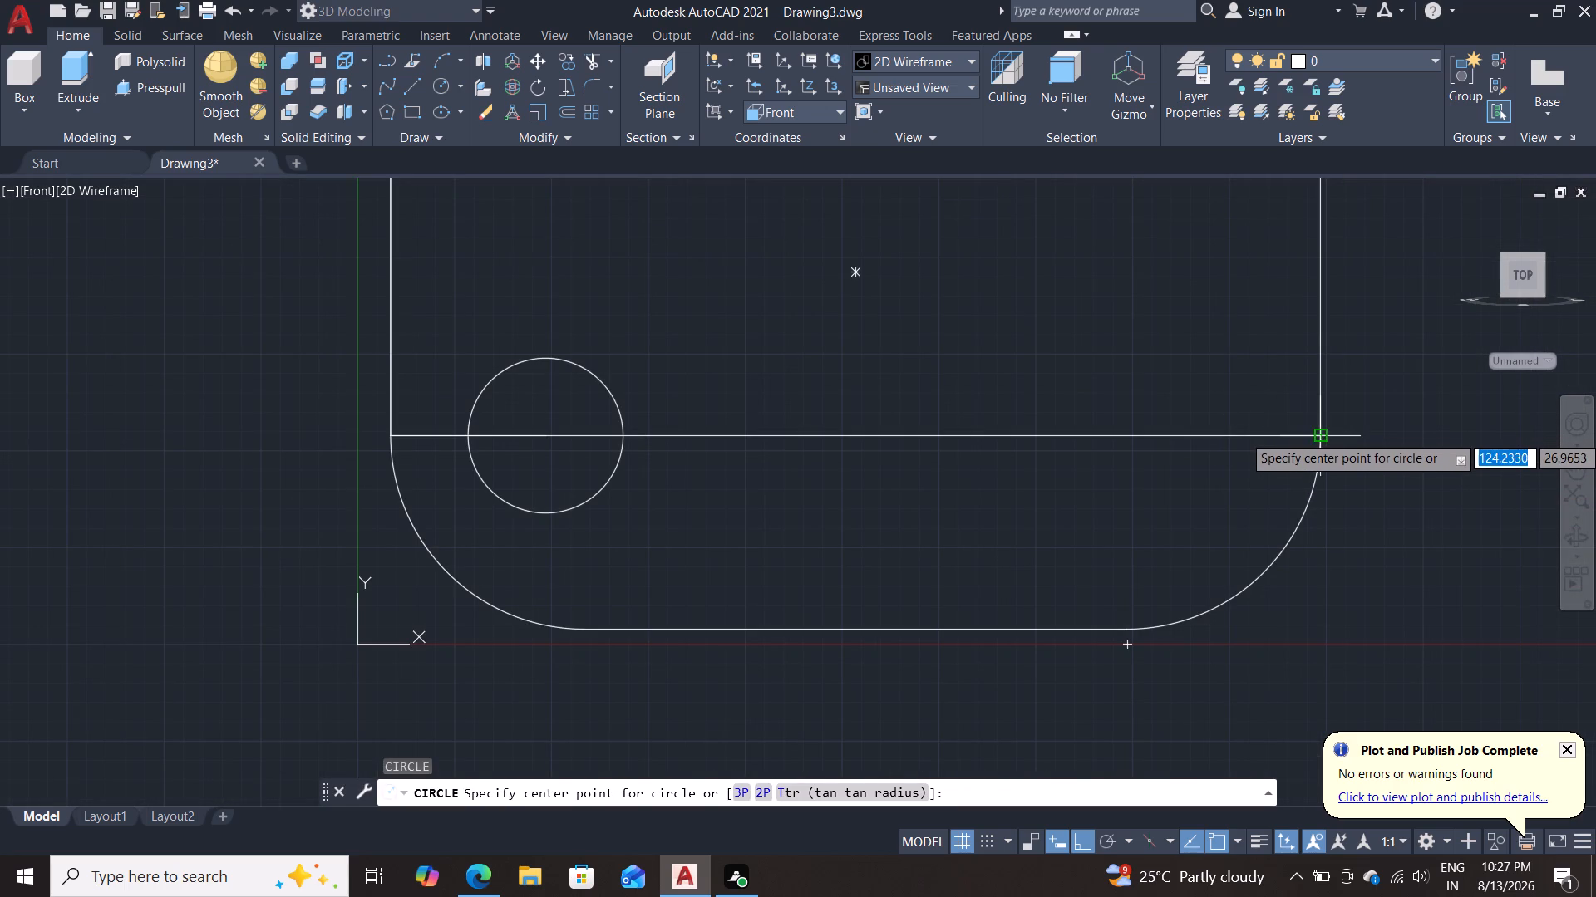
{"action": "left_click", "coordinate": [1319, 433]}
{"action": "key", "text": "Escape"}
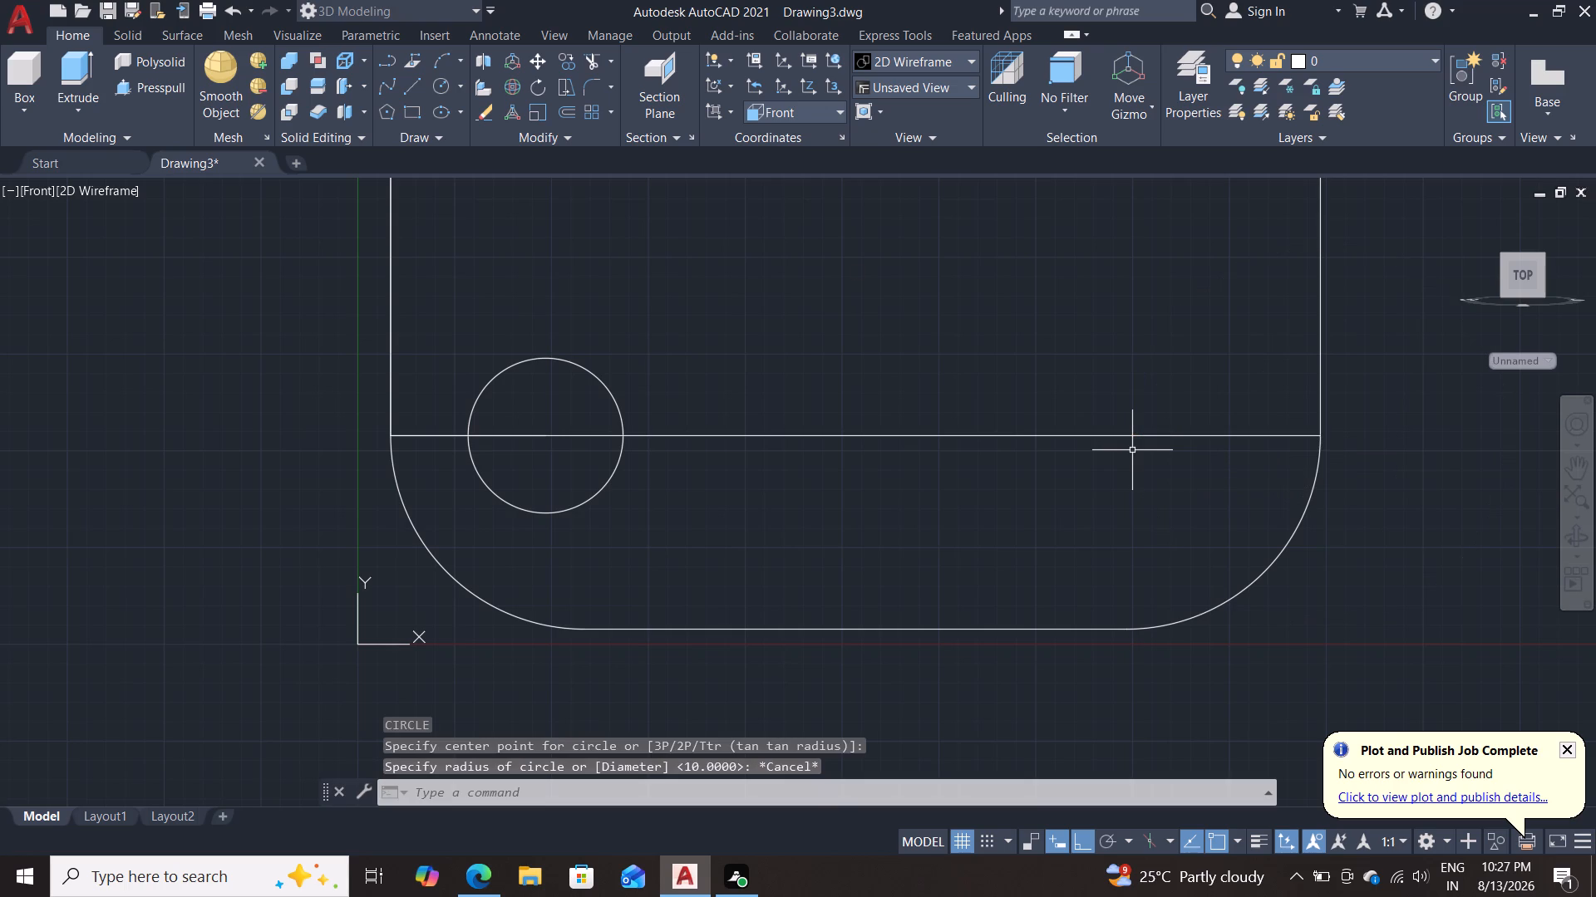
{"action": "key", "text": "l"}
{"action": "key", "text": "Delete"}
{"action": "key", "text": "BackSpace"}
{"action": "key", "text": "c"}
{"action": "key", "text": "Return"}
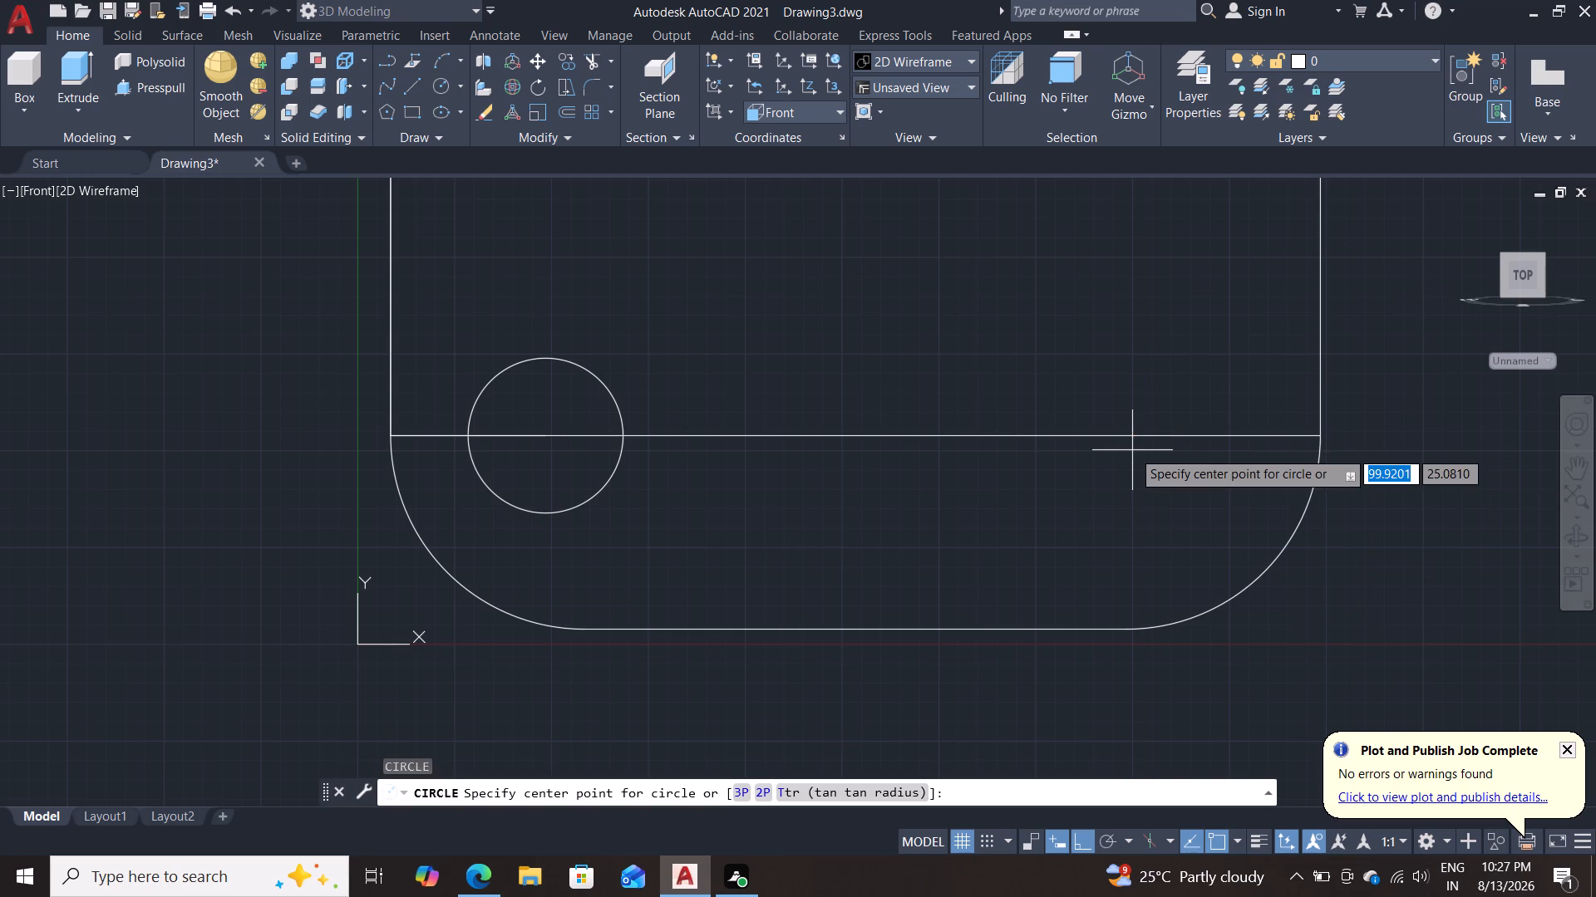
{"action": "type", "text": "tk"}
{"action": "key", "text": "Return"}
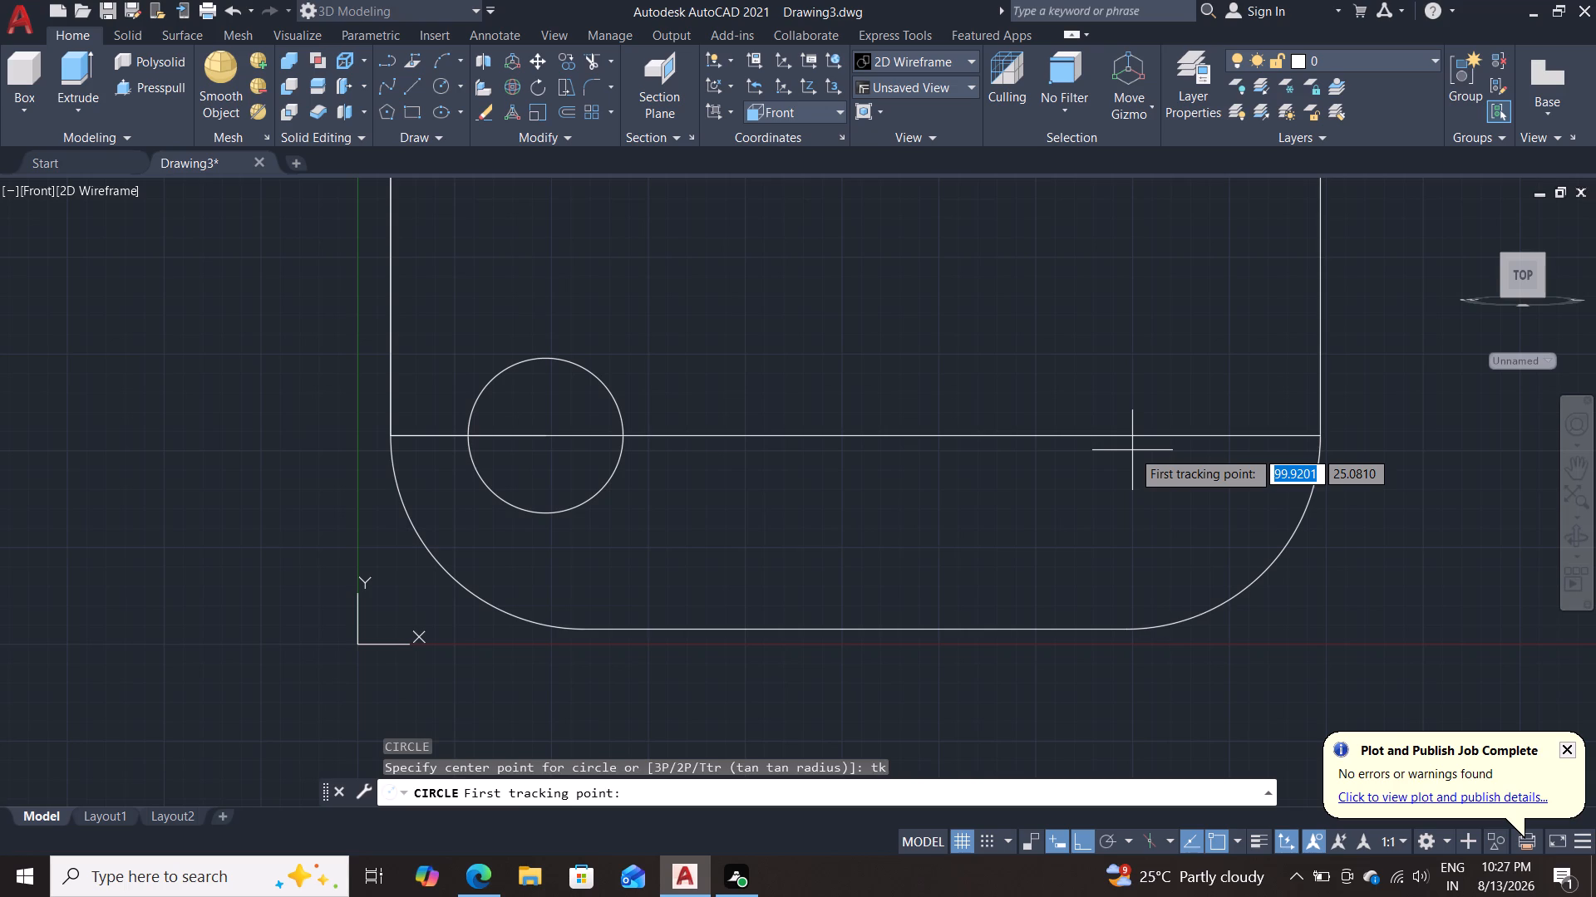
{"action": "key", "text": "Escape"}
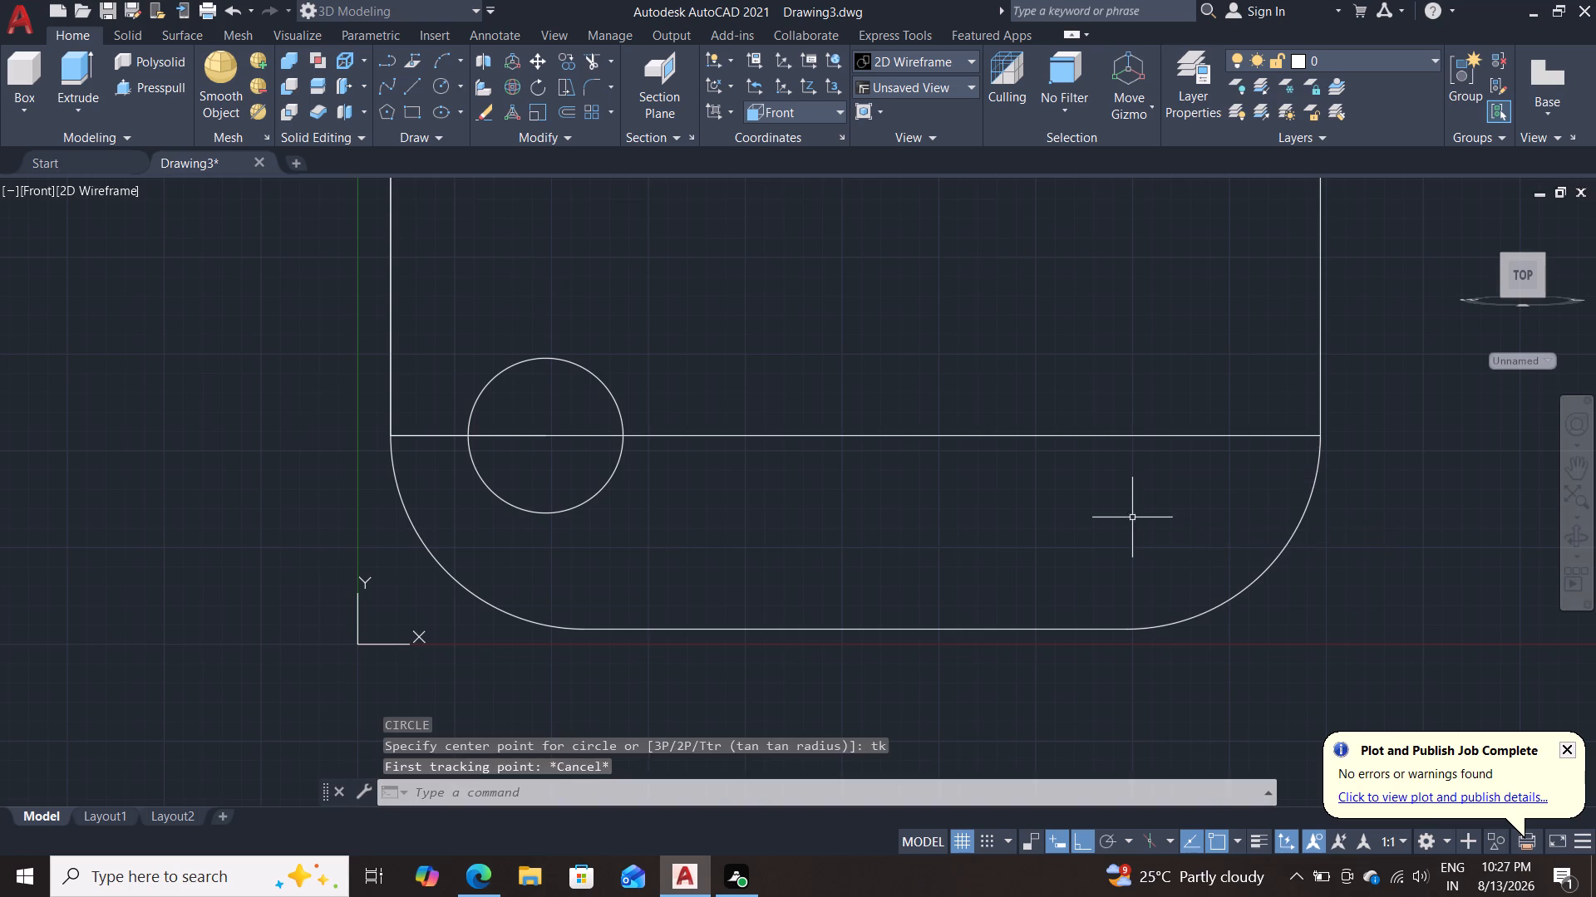
Erase the entire drawn profile, including the plate outline, construction lines and circle.
{"action": "scroll", "coordinate": [1117, 525], "scroll_direction": "down", "scroll_amount": 2}
{"action": "left_click", "coordinate": [1274, 287]}
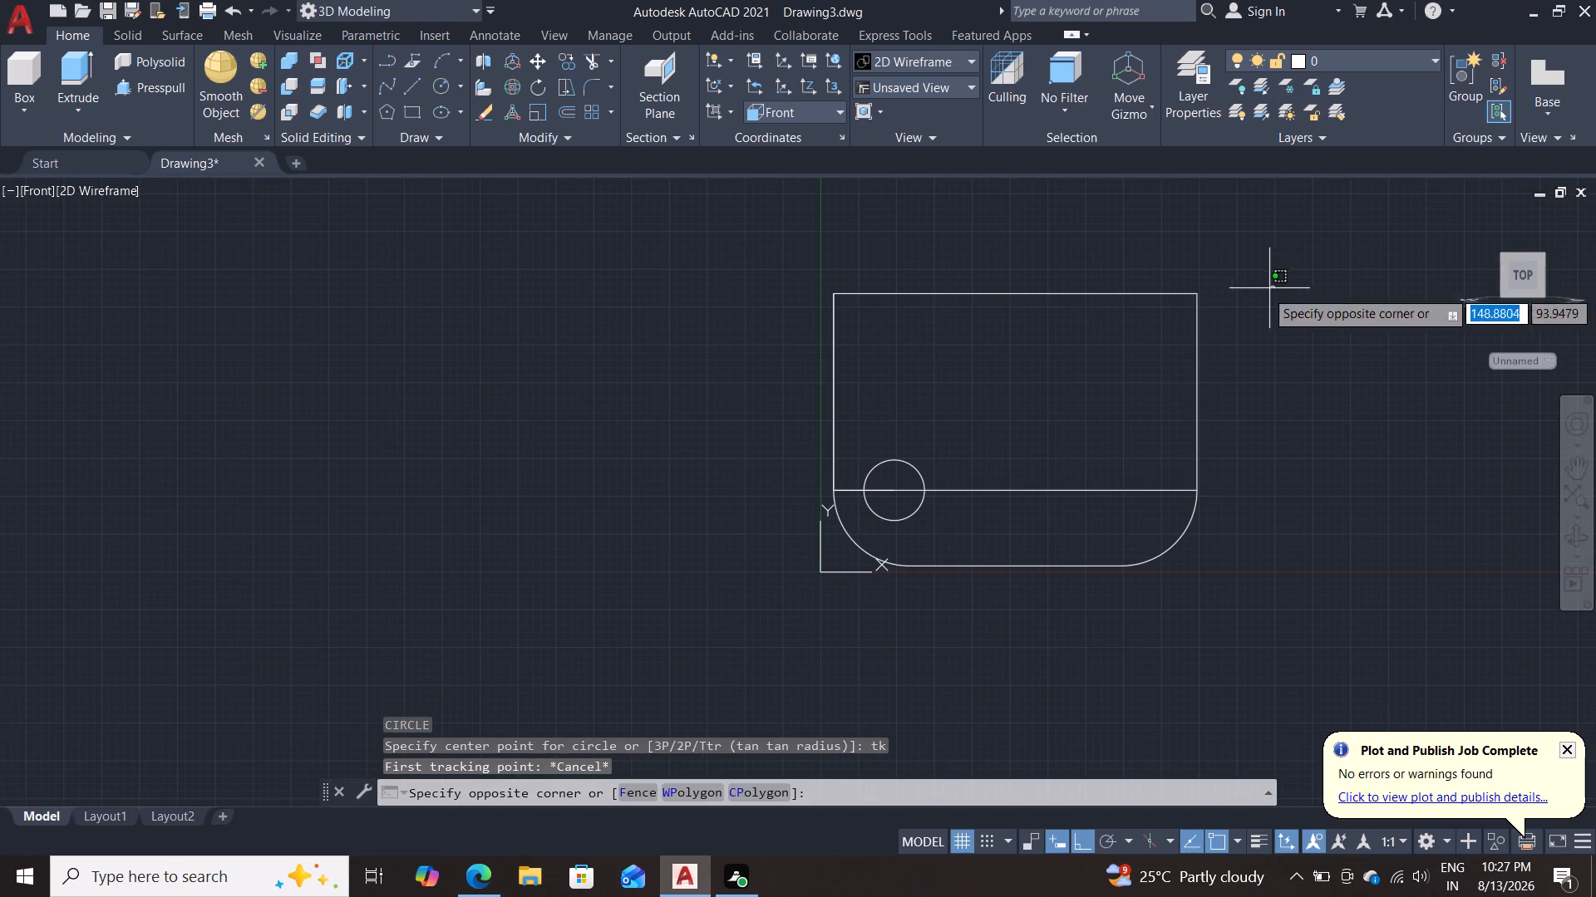
{"action": "left_click", "coordinate": [816, 594]}
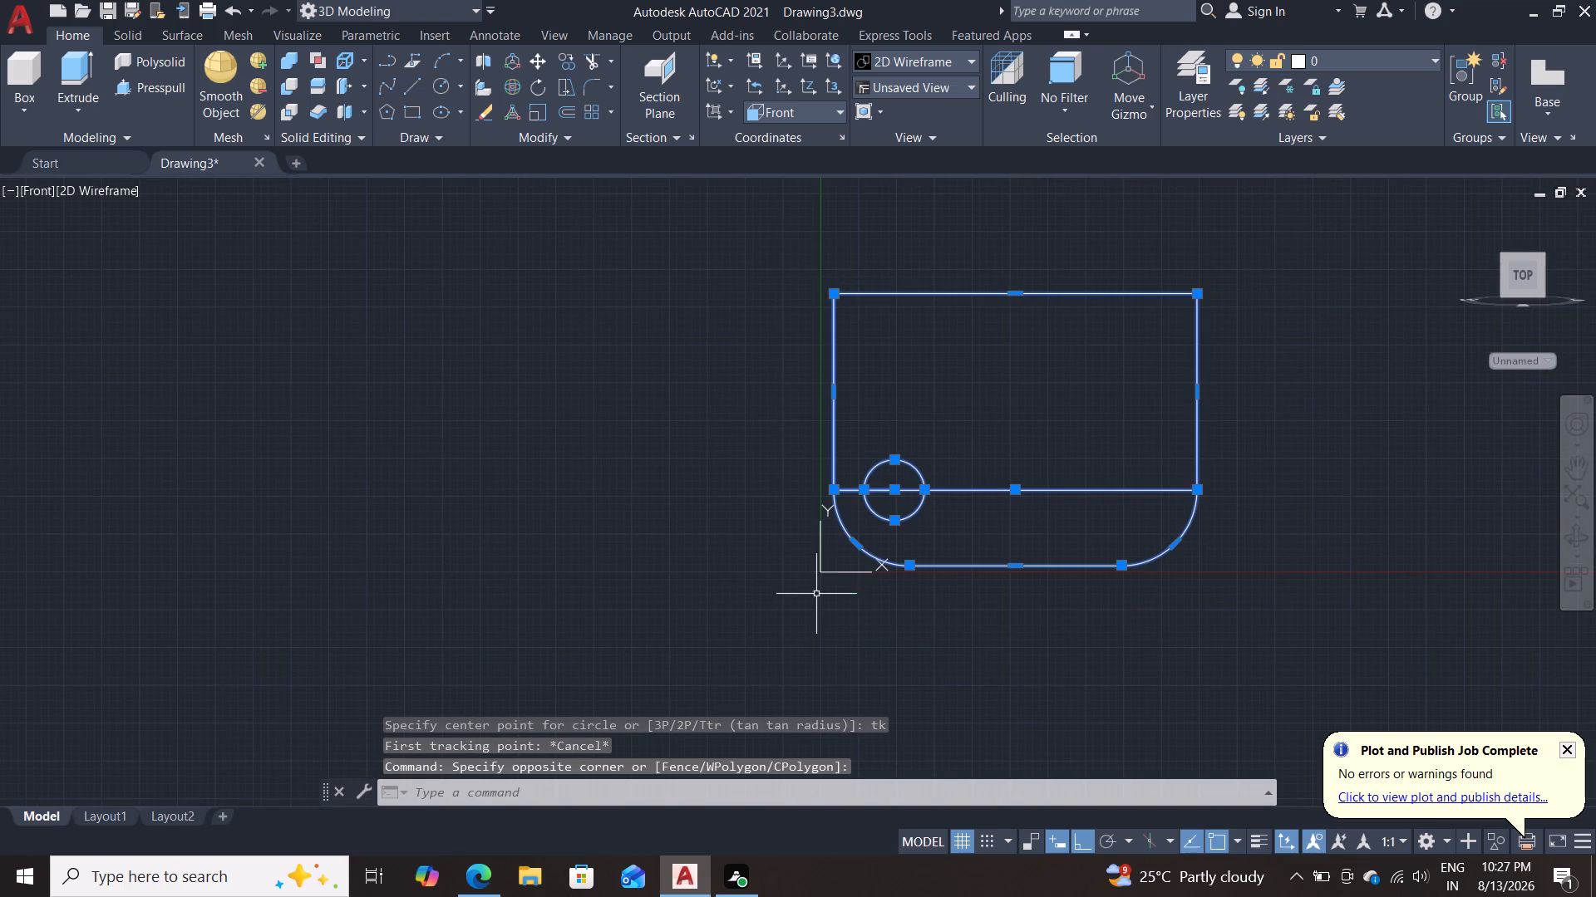
{"action": "key", "text": "Delete"}
Draw a rectangle 130 long and 90 wide as the new plate outline.
{"action": "type", "text": "rec"}
{"action": "key", "text": "Return"}
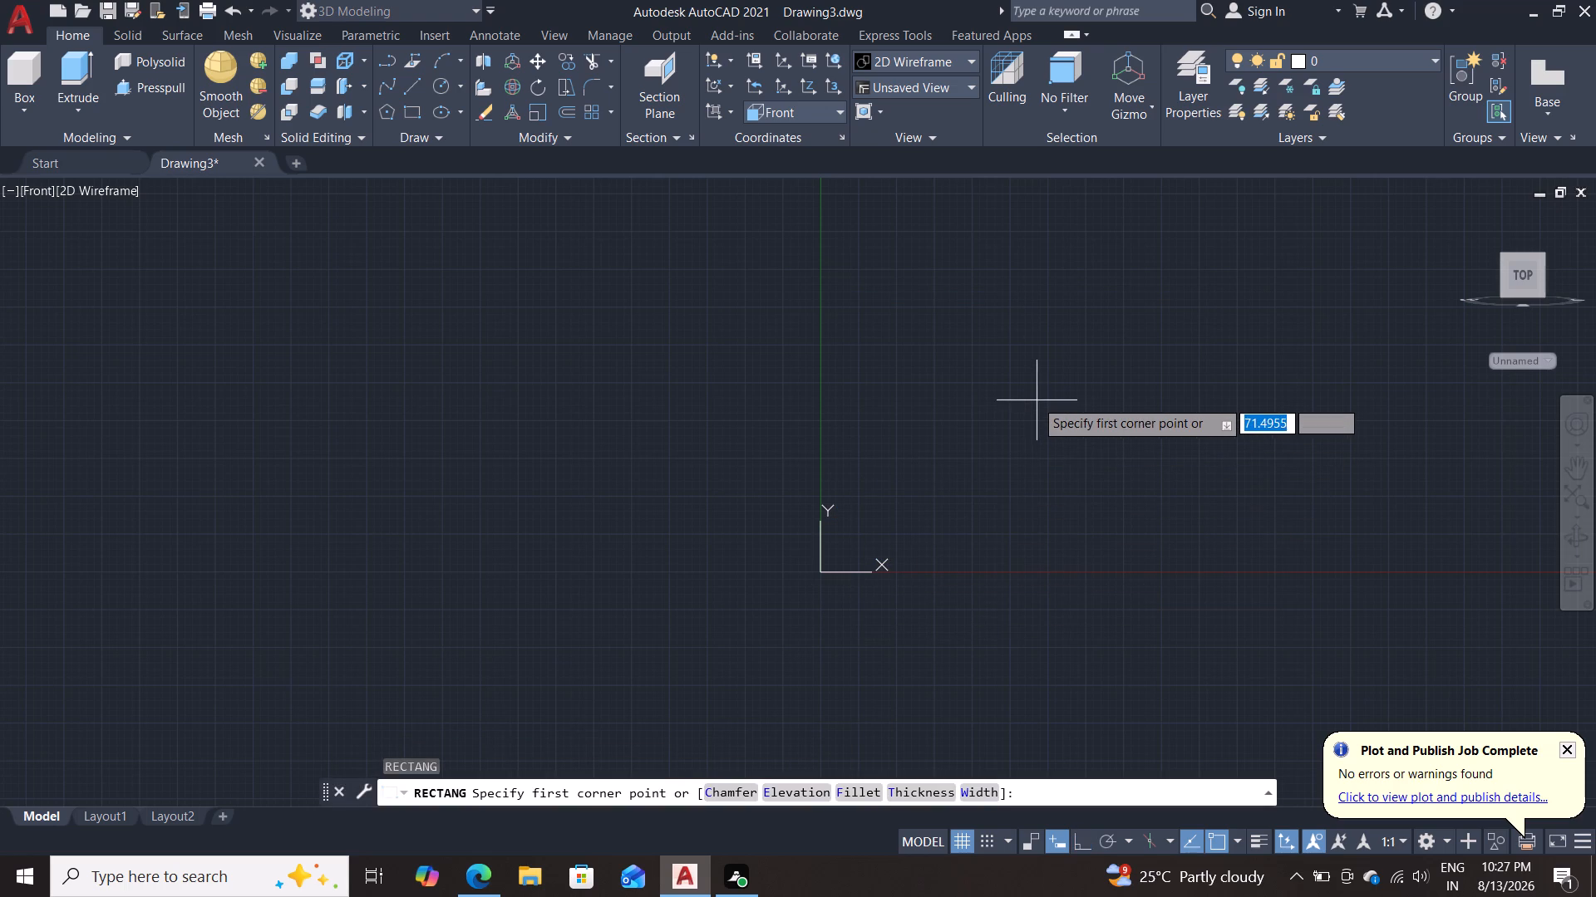
{"action": "left_click", "coordinate": [948, 270]}
{"action": "key", "text": "d"}
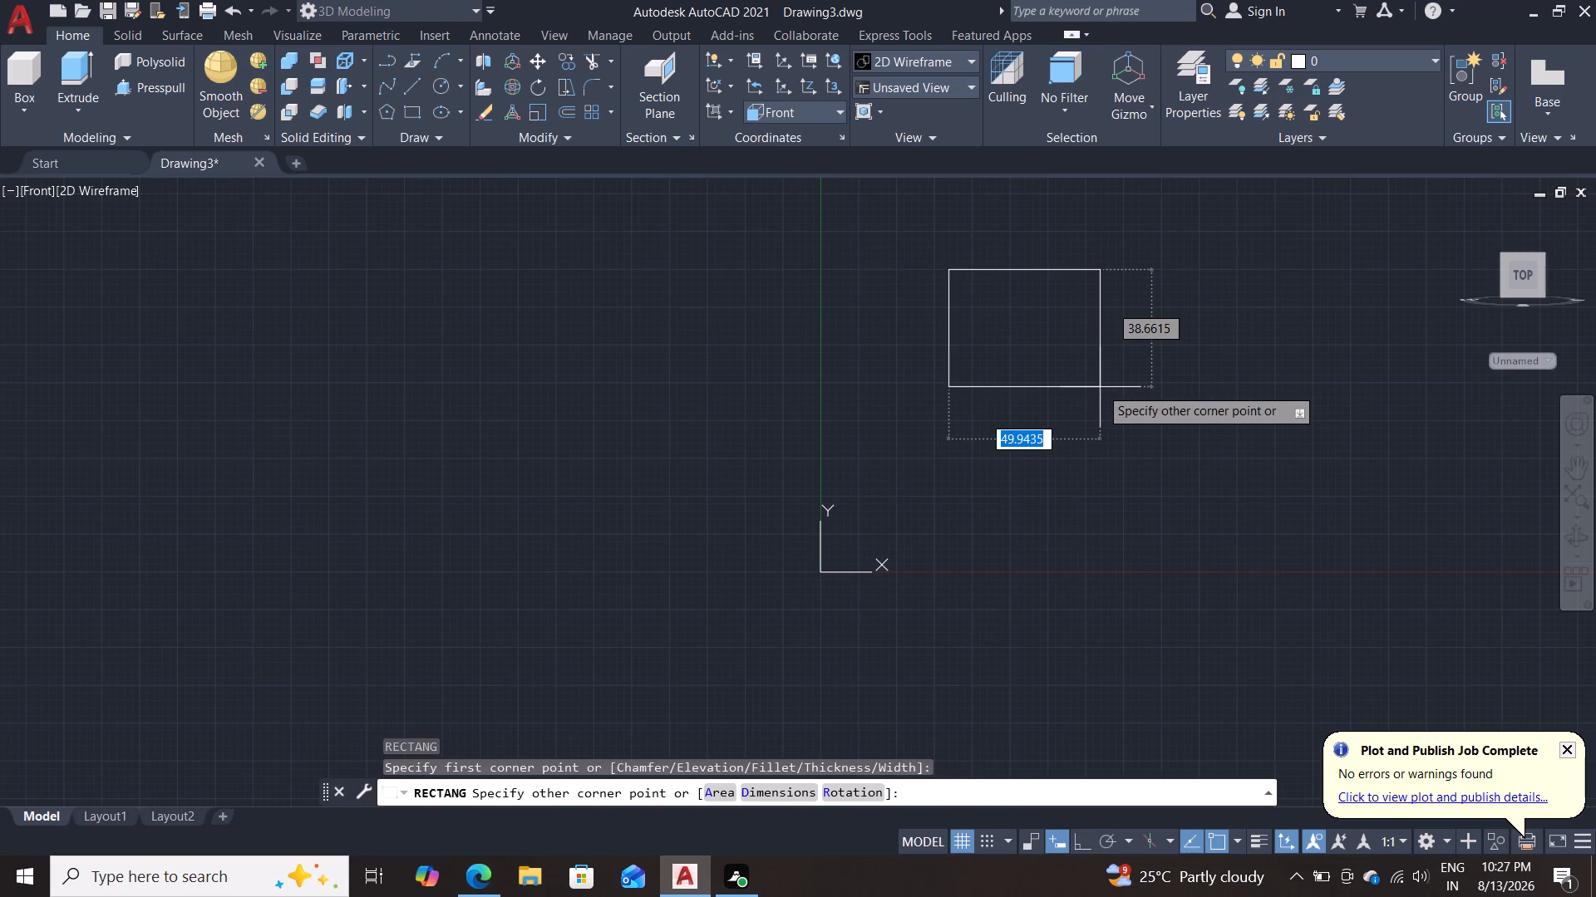
{"action": "key", "text": "Return"}
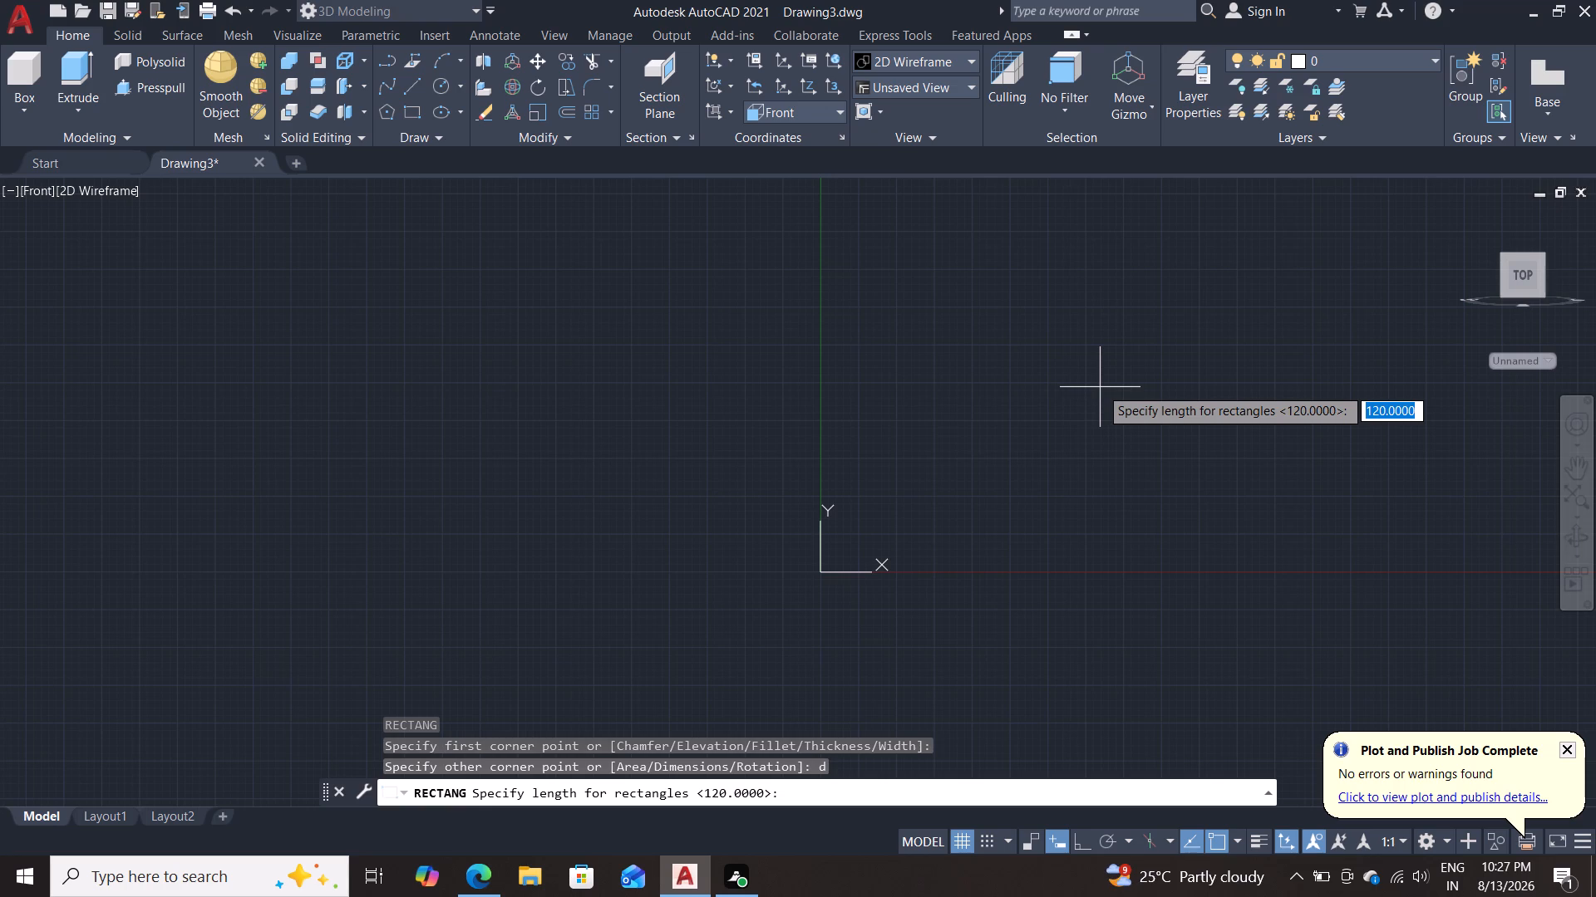
{"action": "type", "text": "130"}
{"action": "key", "text": "Return"}
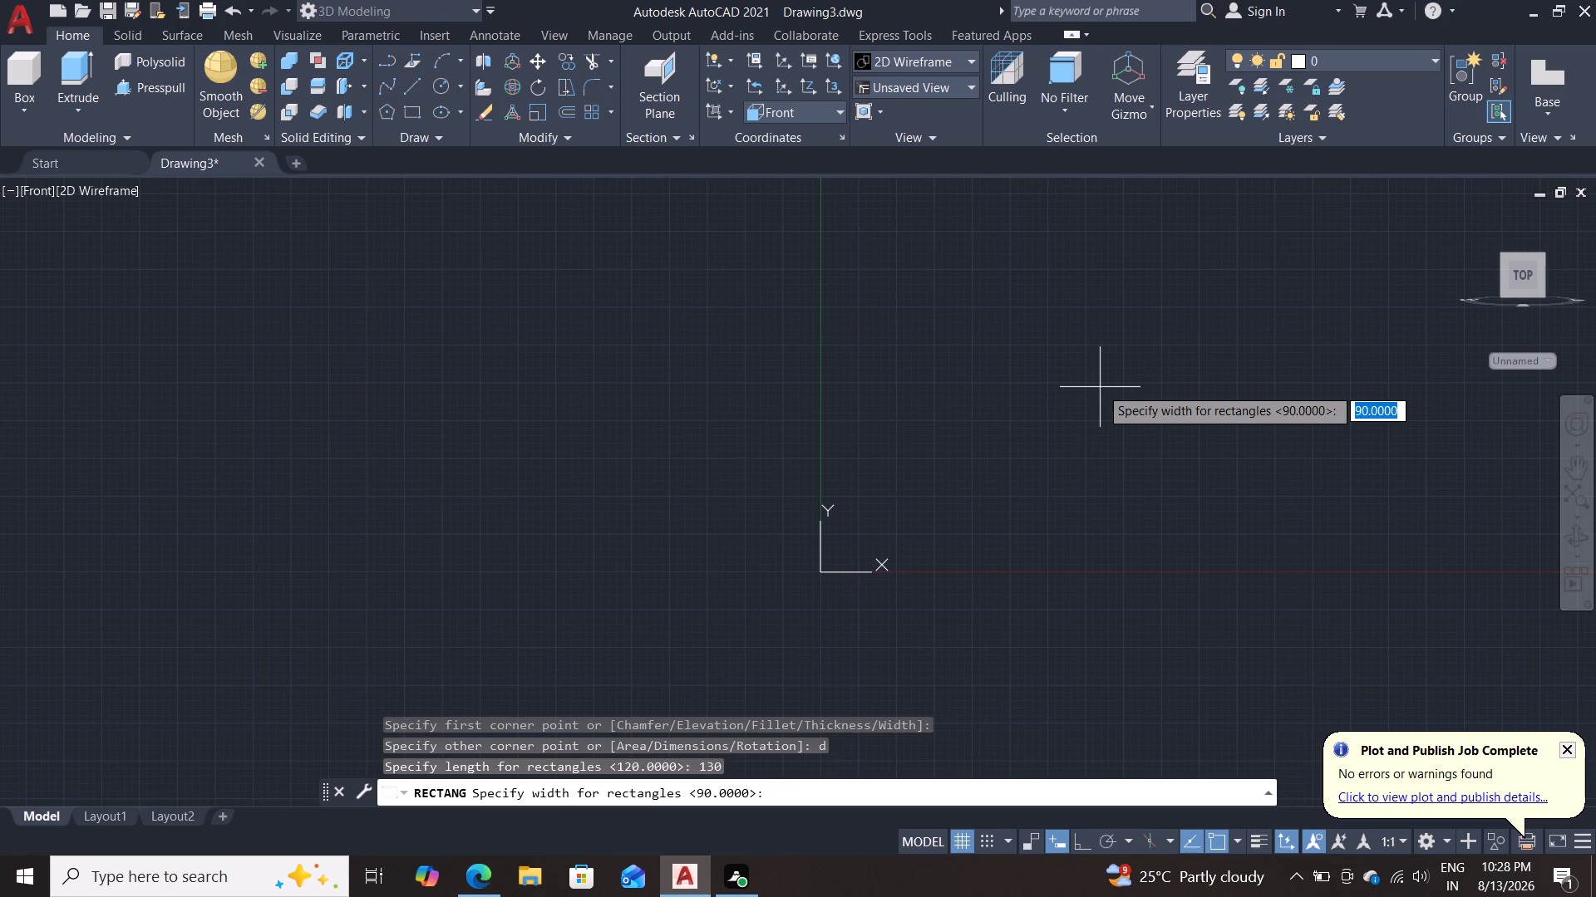
{"action": "type", "text": "90"}
{"action": "key", "text": "Return"}
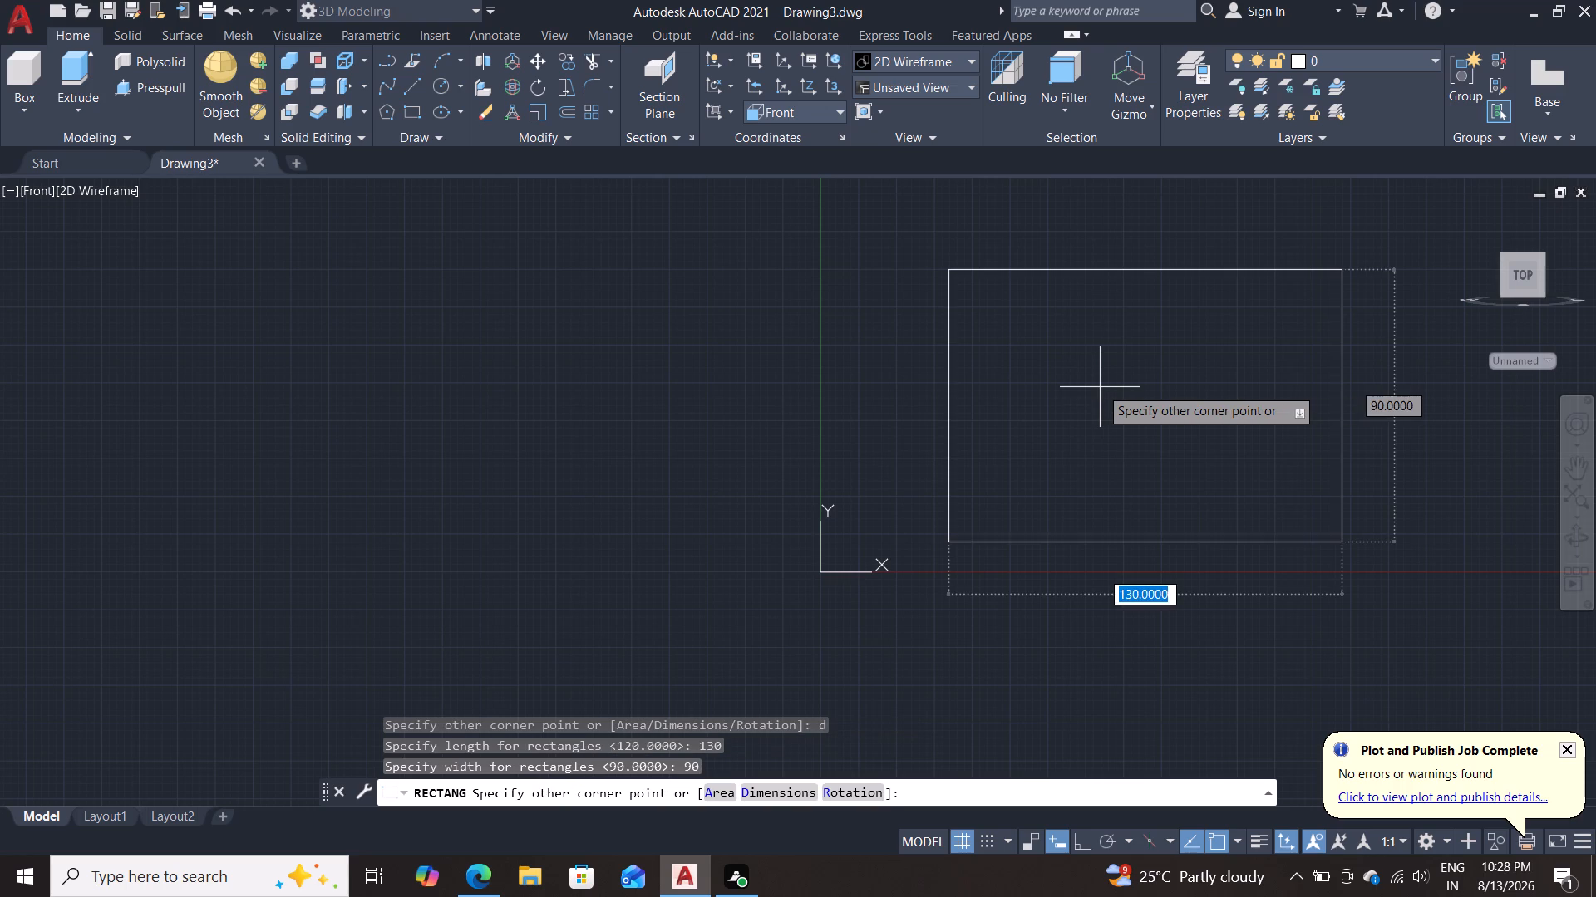
{"action": "left_click", "coordinate": [1100, 387]}
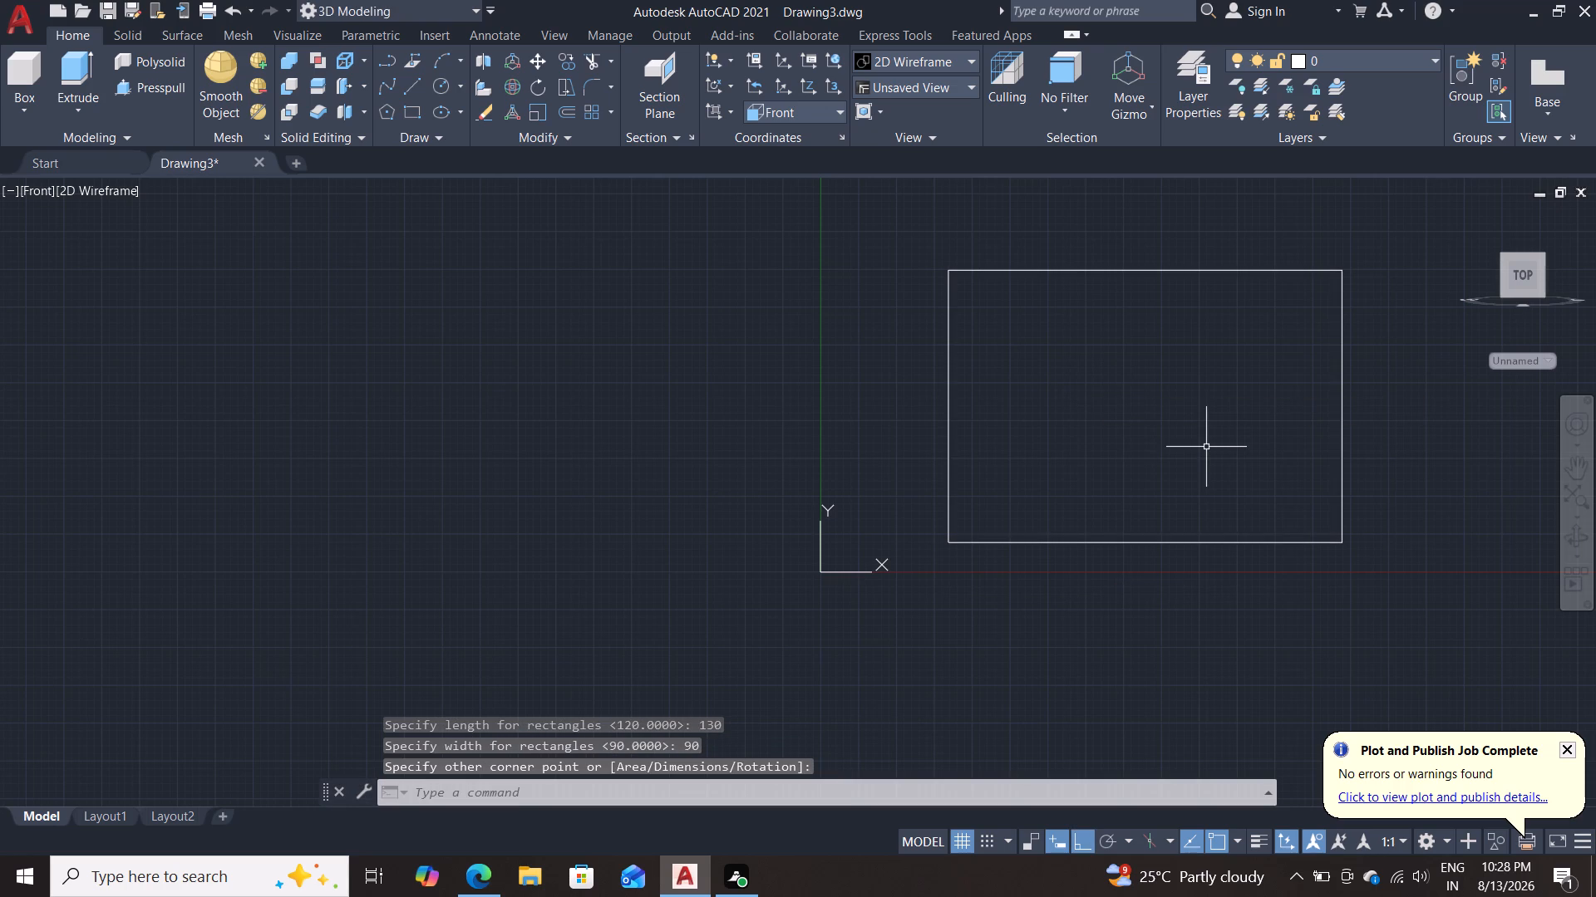
Fillet the plate's two lower corners with a radius of 25.
{"action": "key", "text": "f"}
{"action": "key", "text": "Return"}
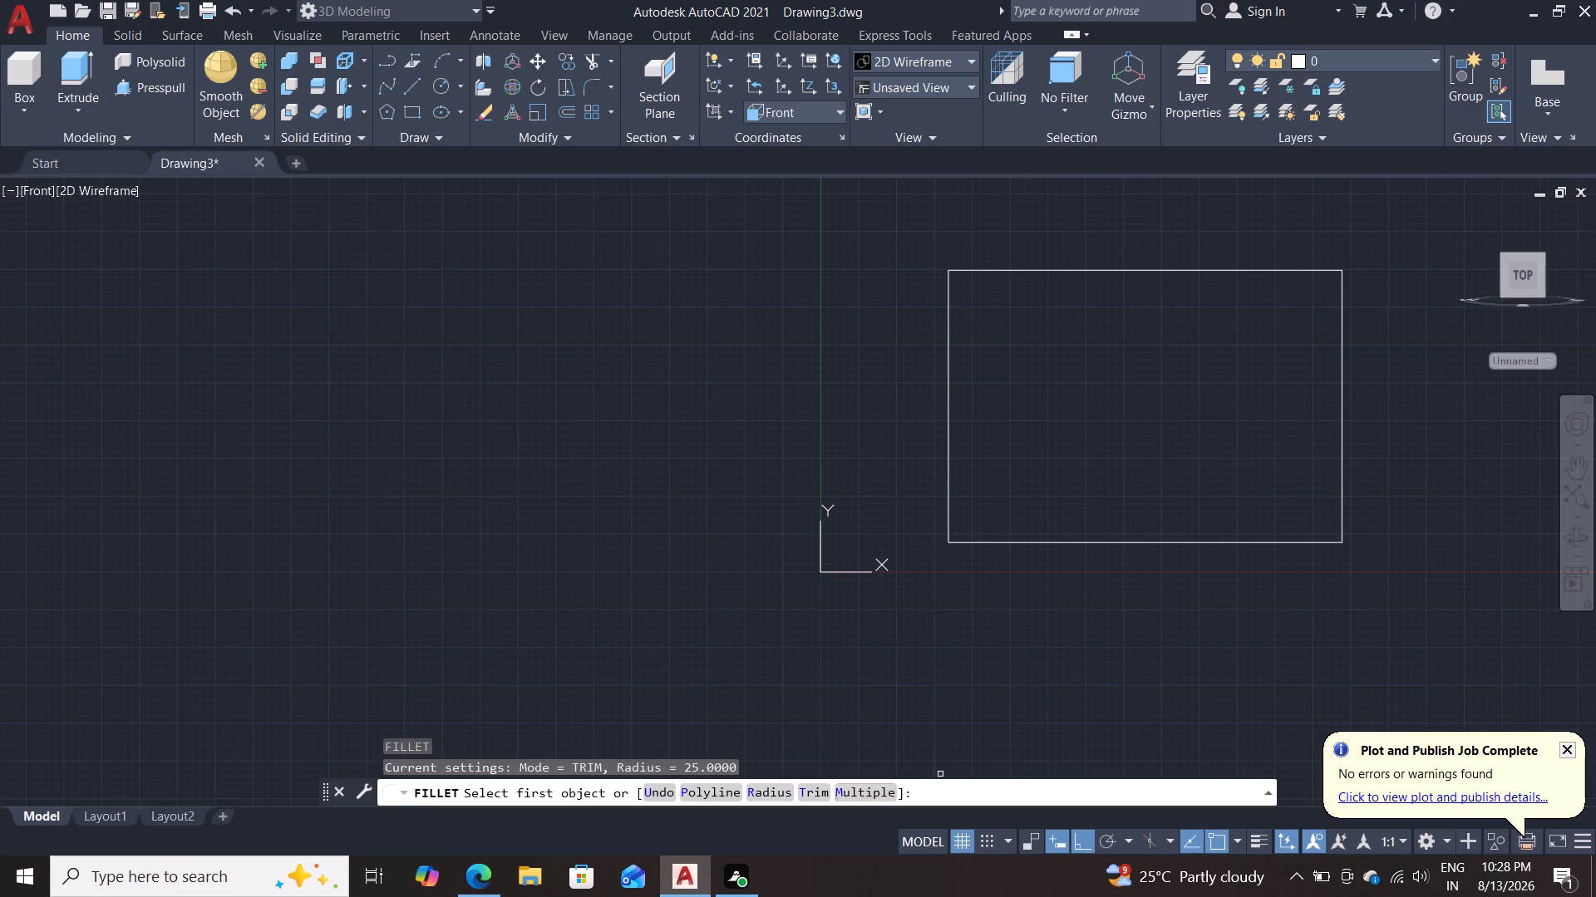
{"action": "left_click", "coordinate": [781, 789]}
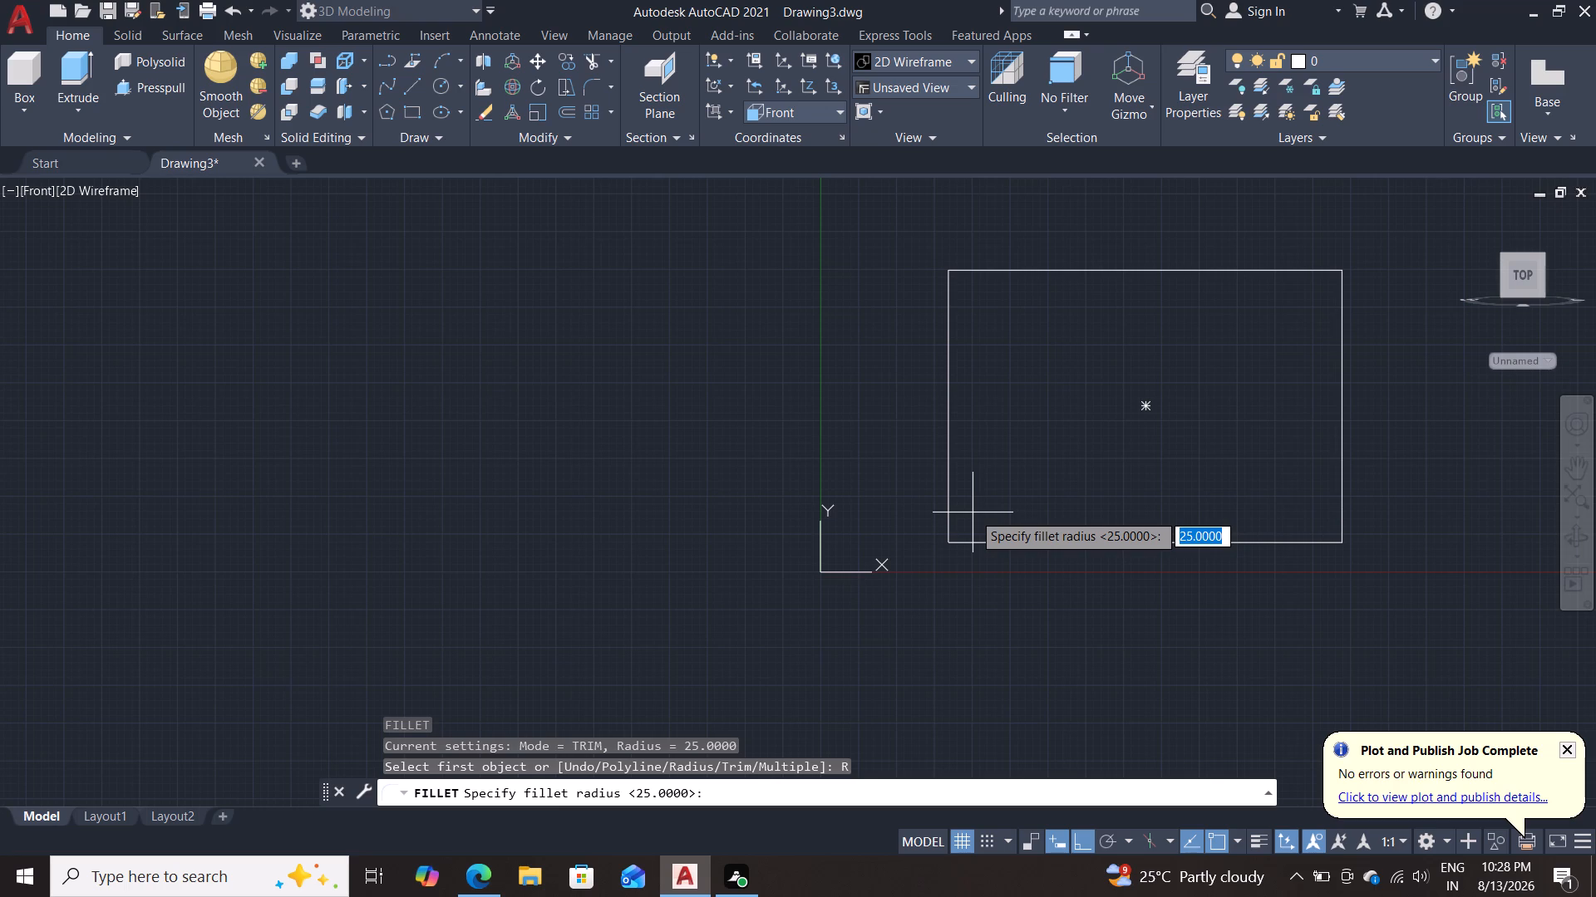
{"action": "key", "text": "Return"}
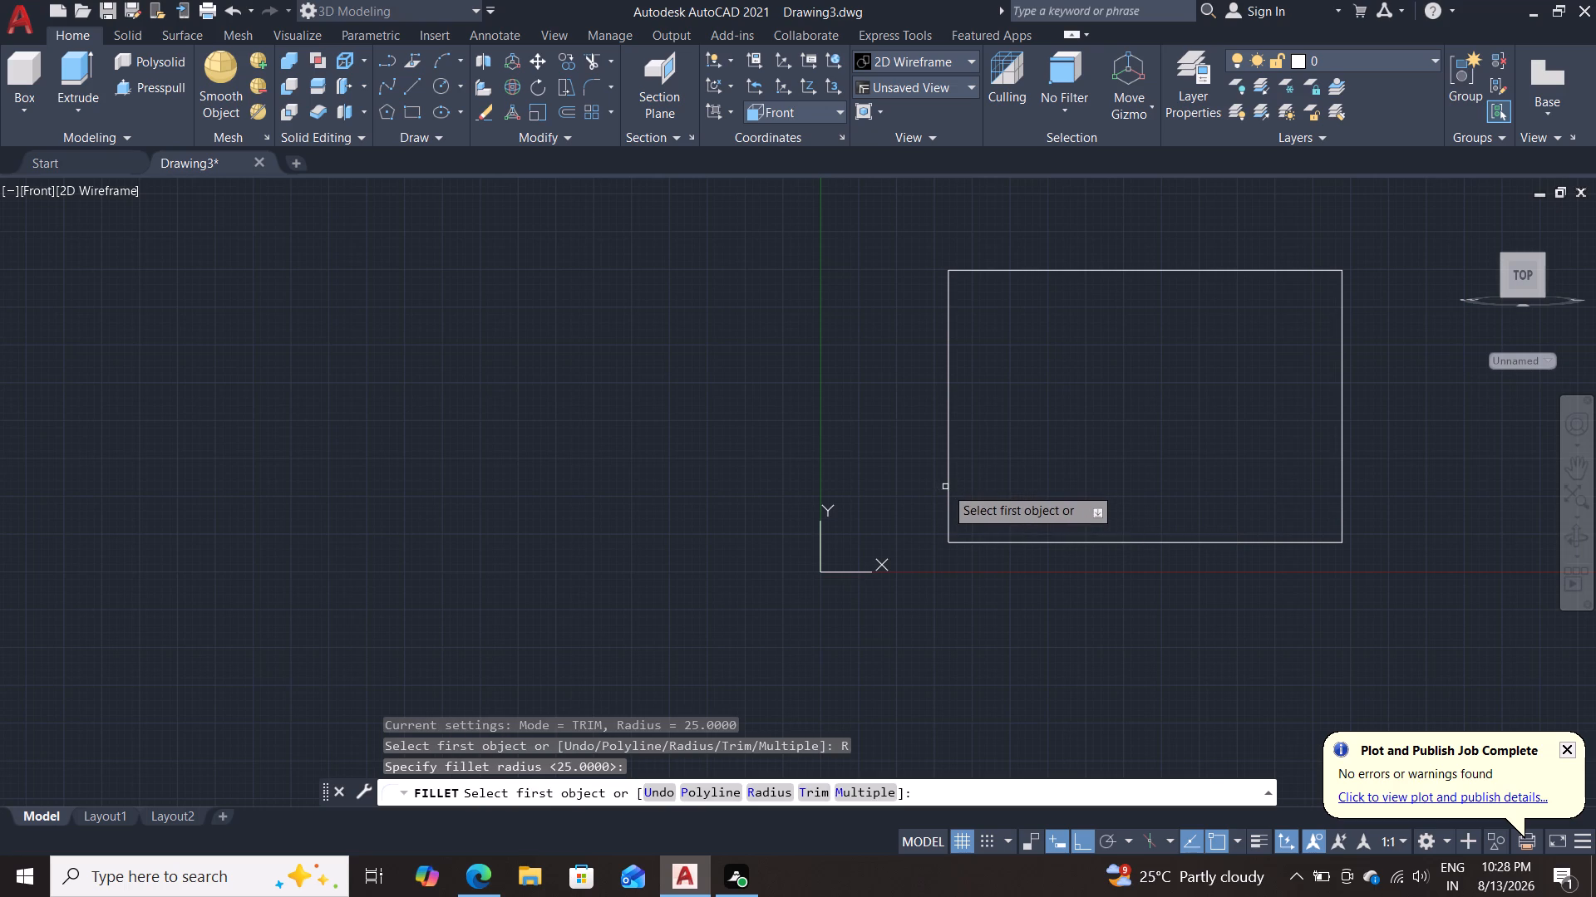
{"action": "left_click", "coordinate": [948, 490]}
{"action": "left_click", "coordinate": [983, 545]}
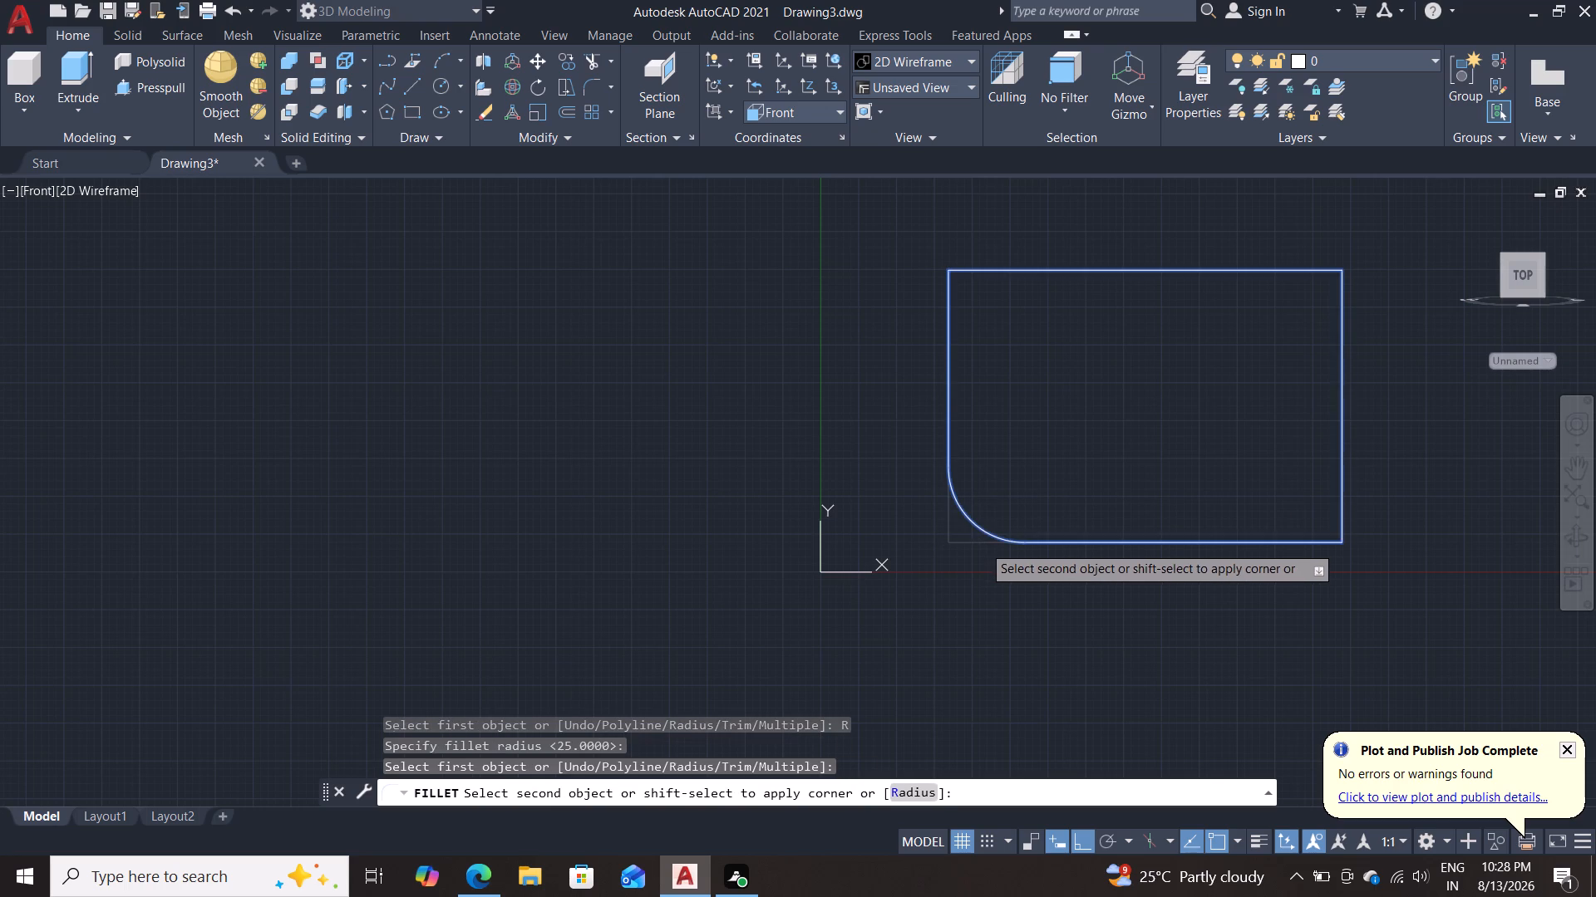
{"action": "key", "text": "space"}
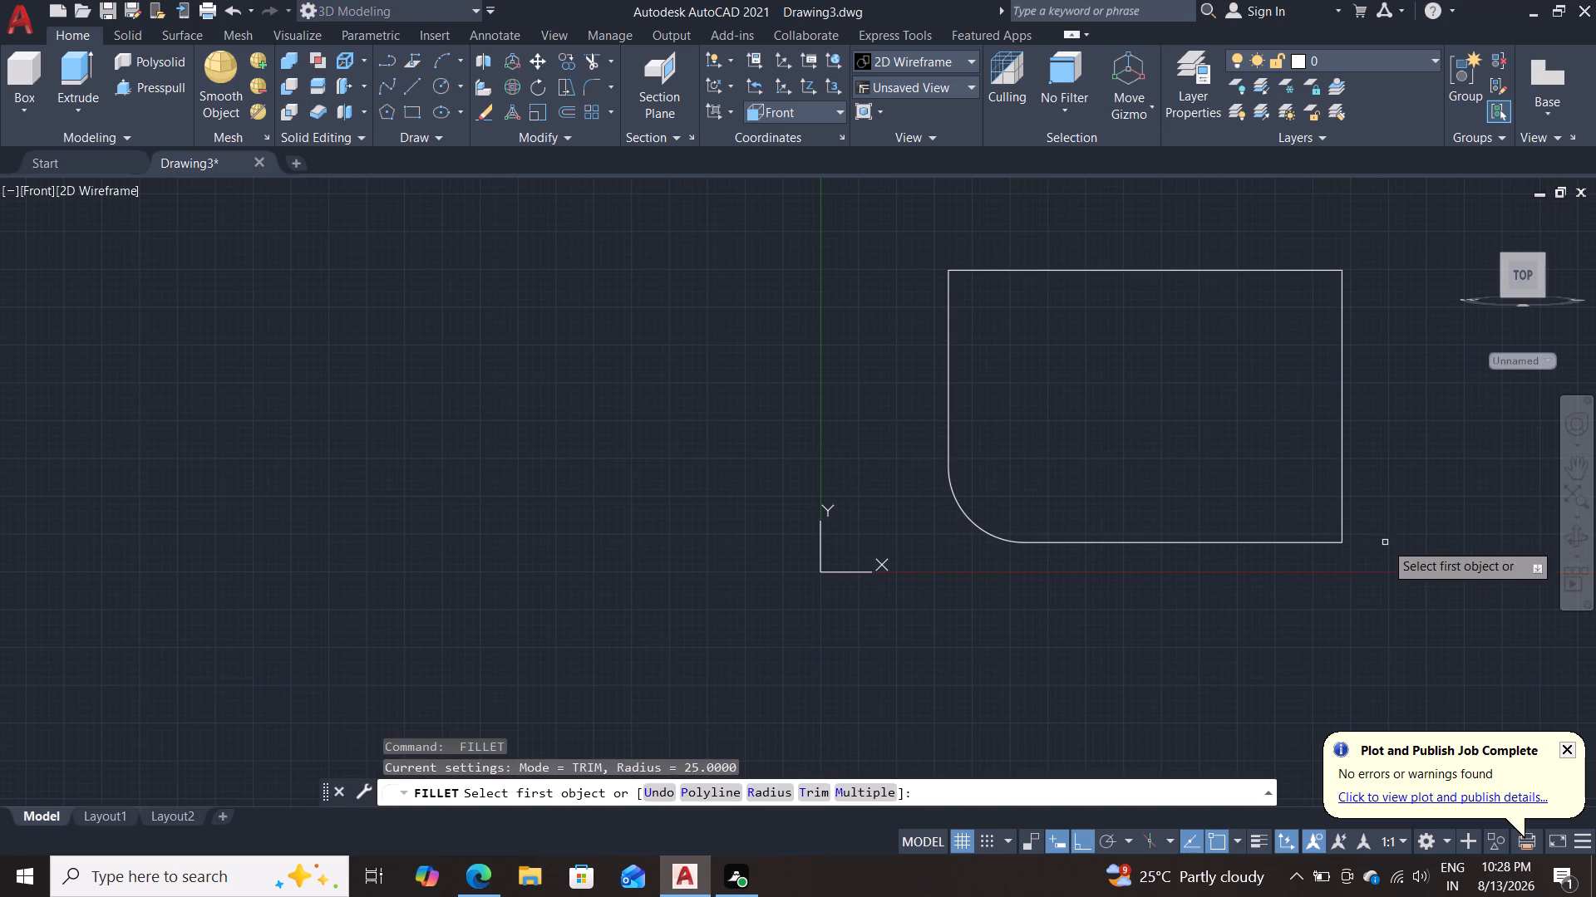
{"action": "left_click", "coordinate": [1319, 543]}
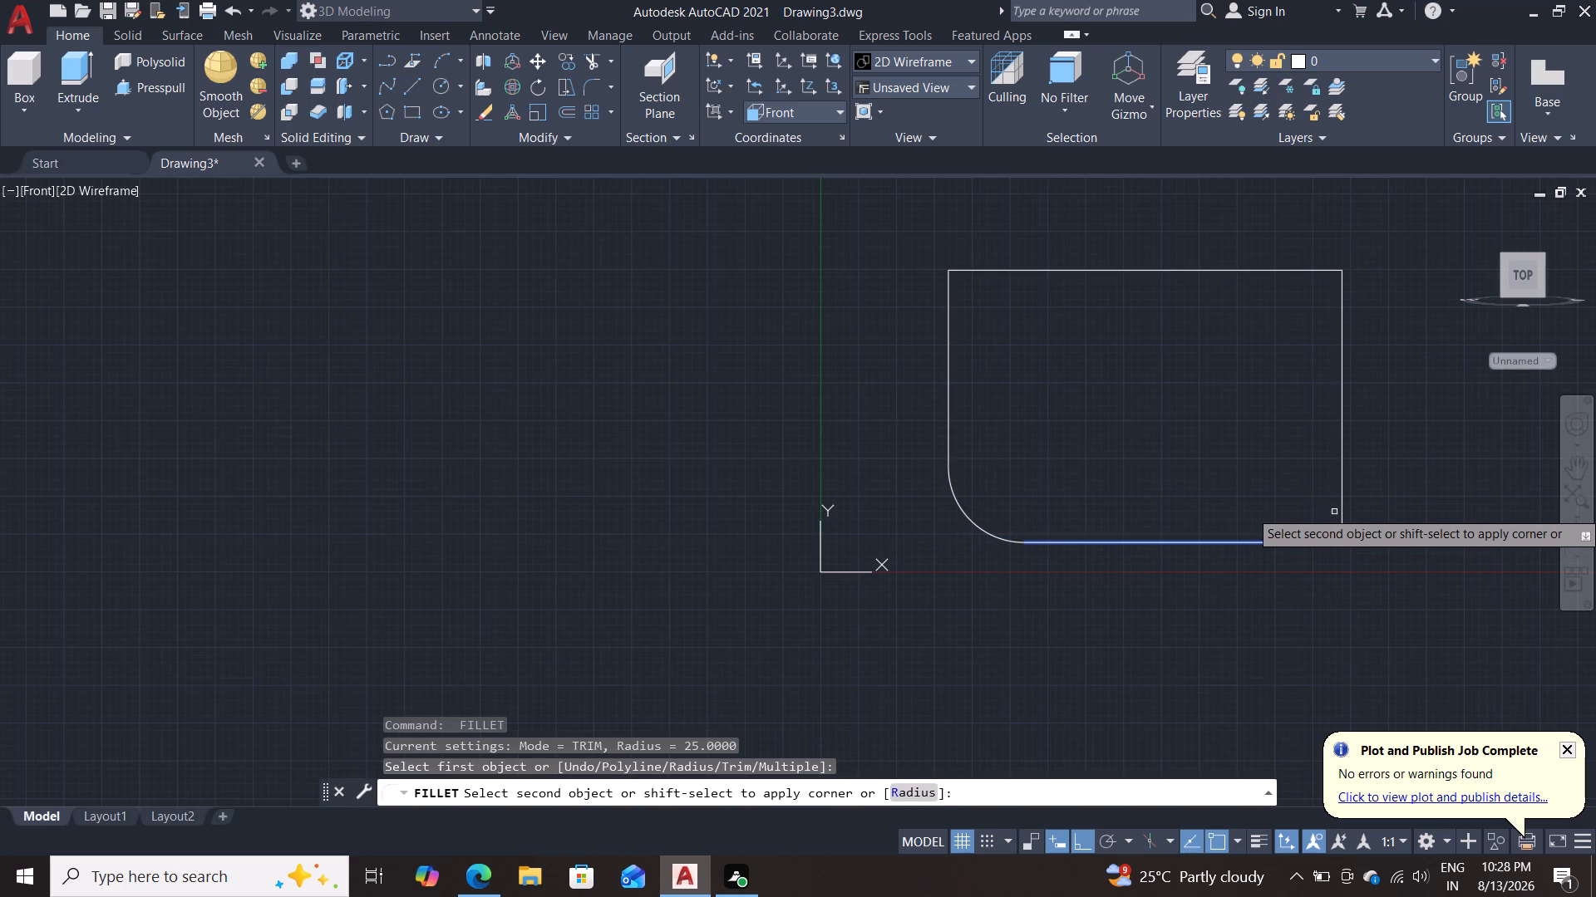
{"action": "double_click", "coordinate": [1343, 506]}
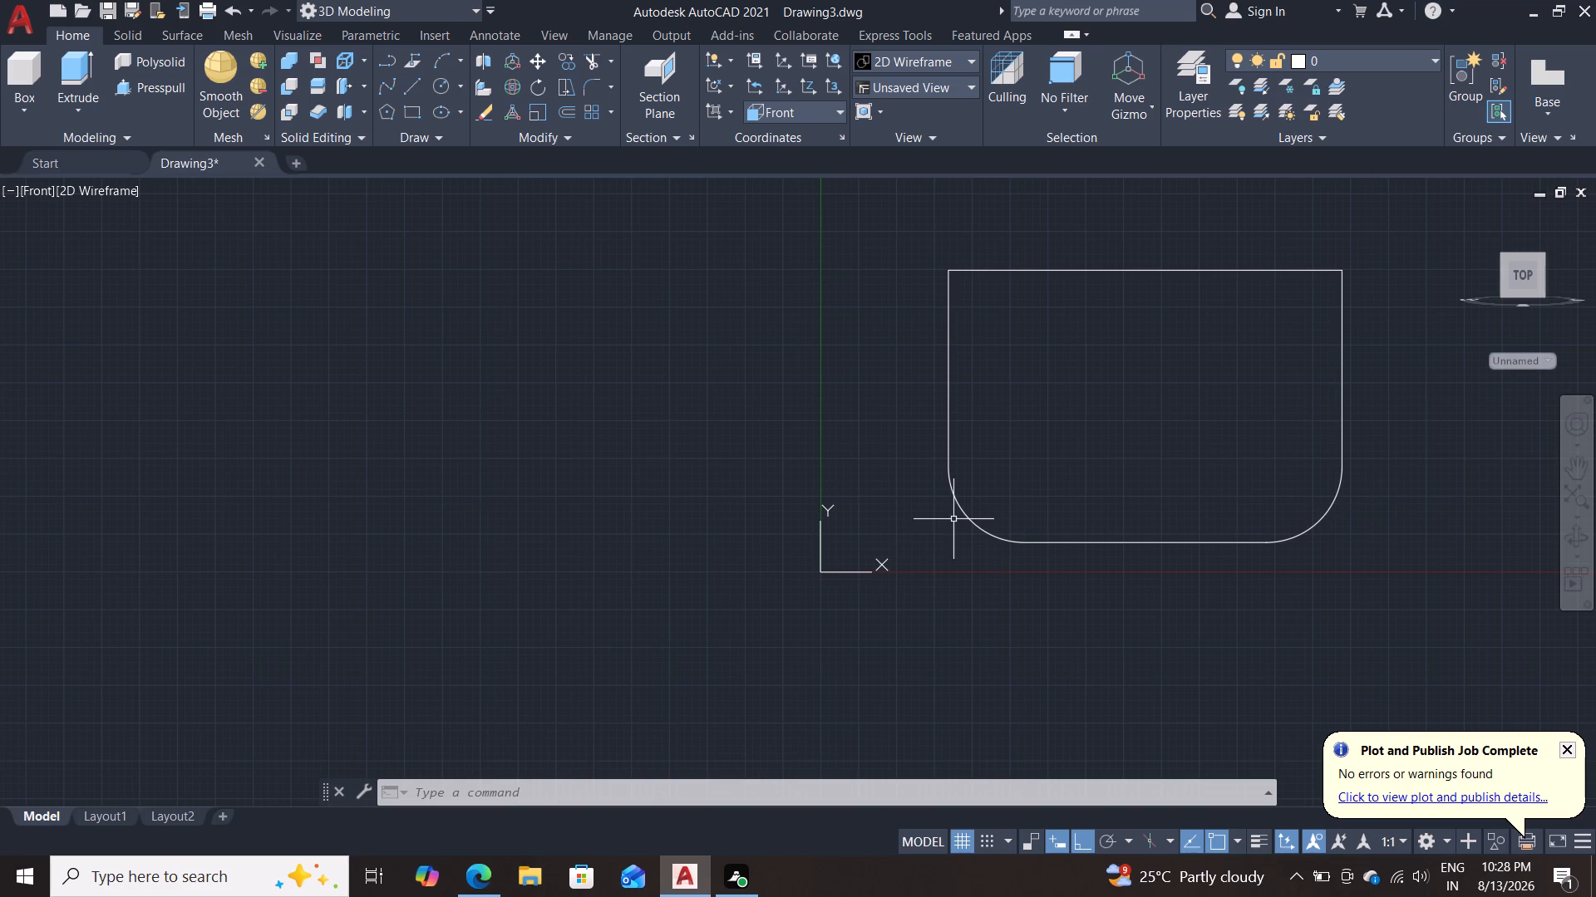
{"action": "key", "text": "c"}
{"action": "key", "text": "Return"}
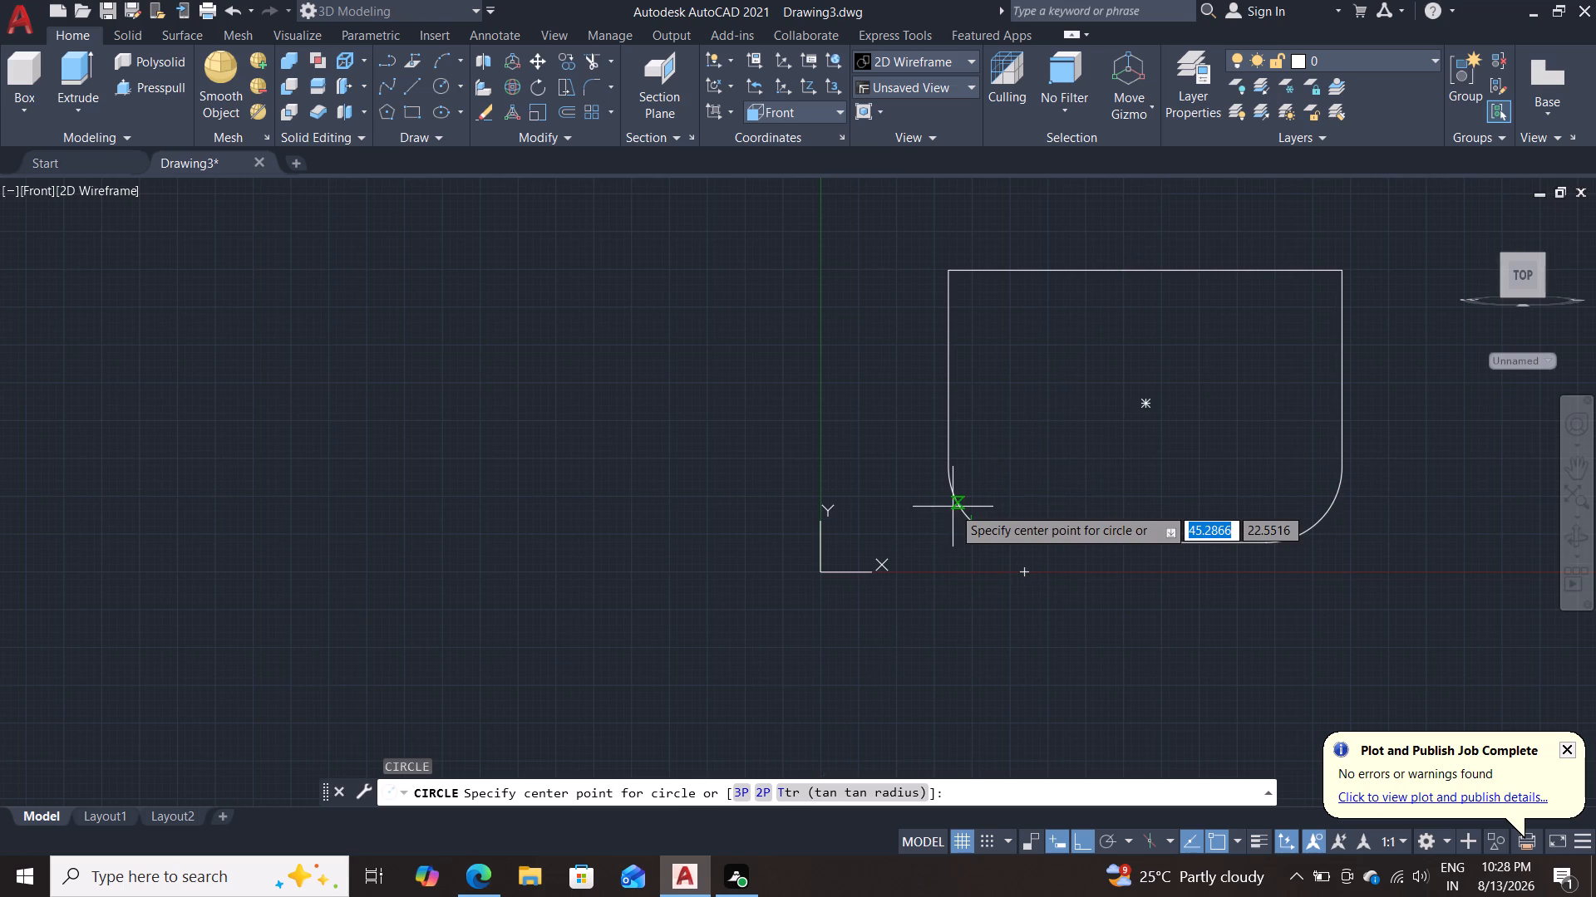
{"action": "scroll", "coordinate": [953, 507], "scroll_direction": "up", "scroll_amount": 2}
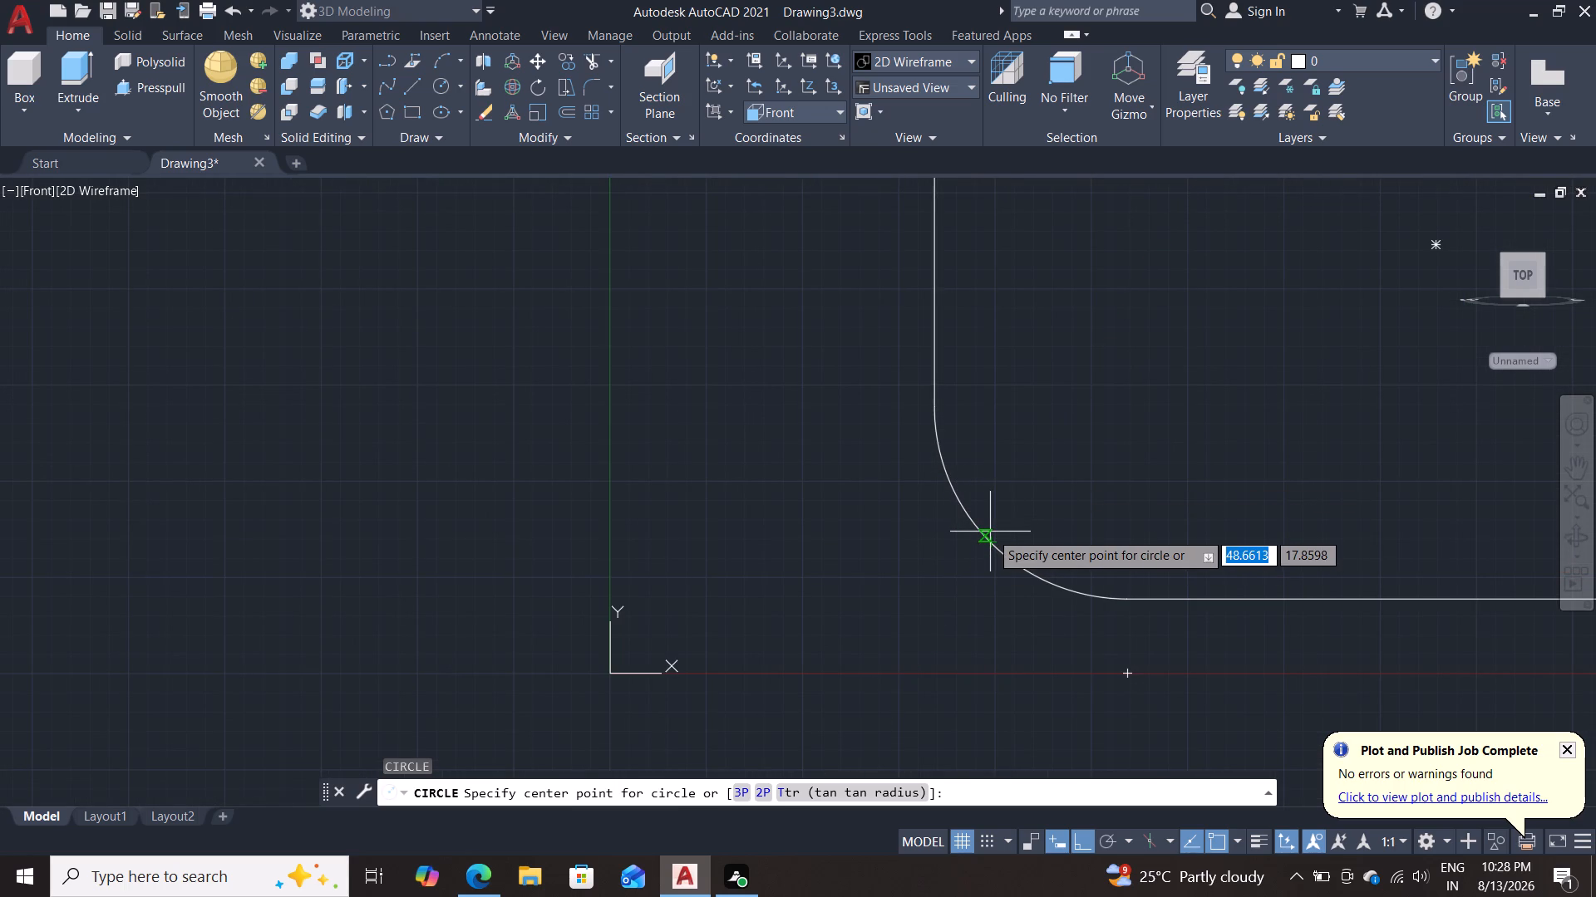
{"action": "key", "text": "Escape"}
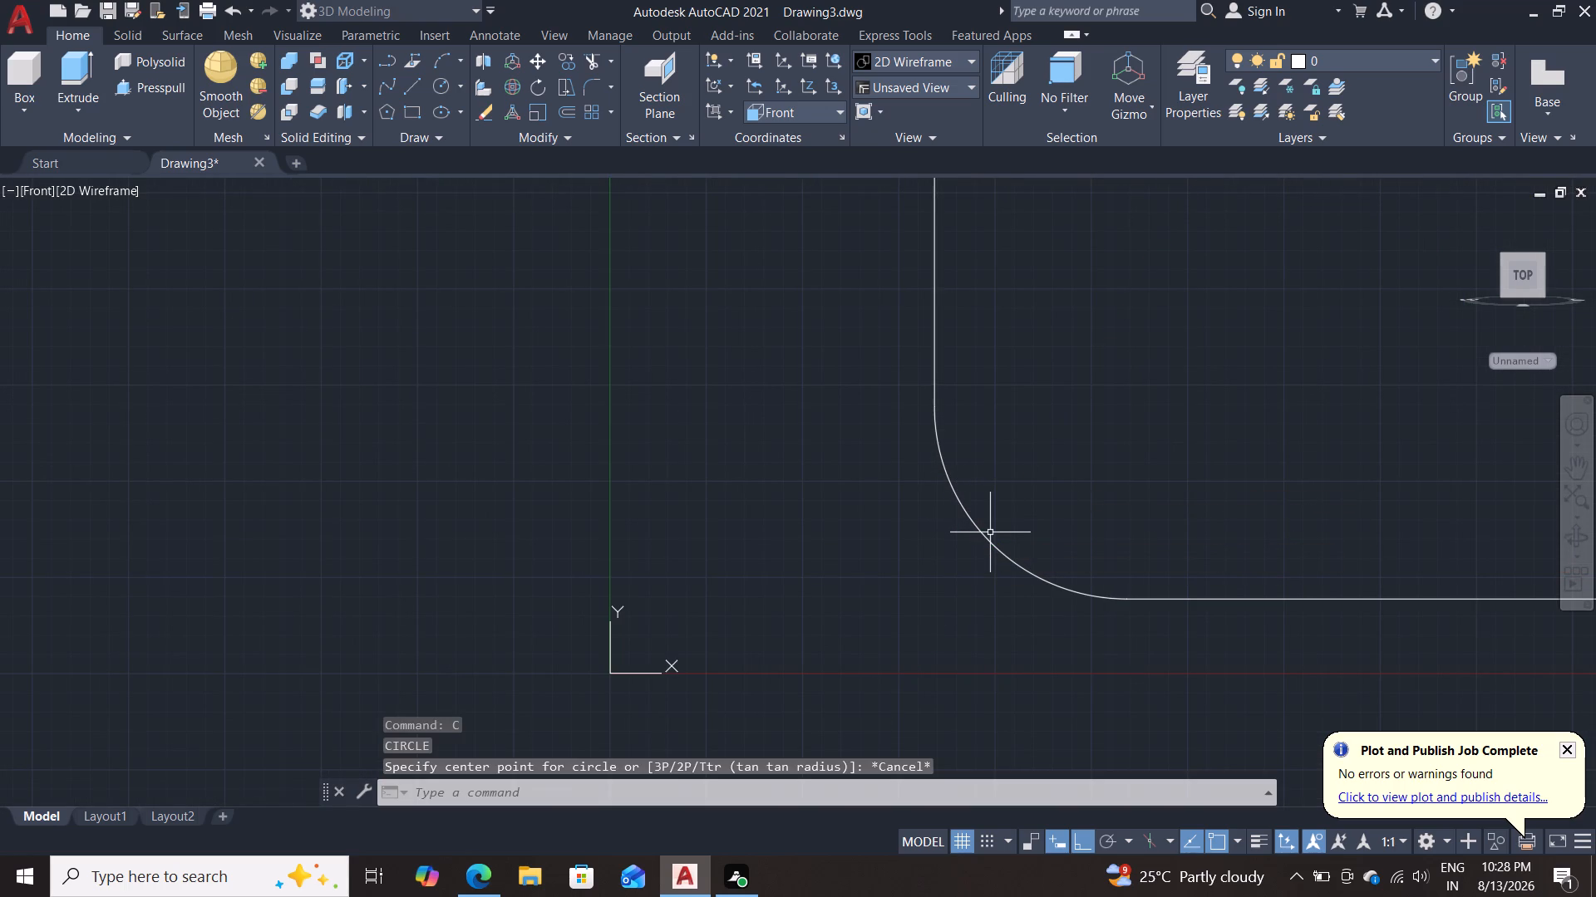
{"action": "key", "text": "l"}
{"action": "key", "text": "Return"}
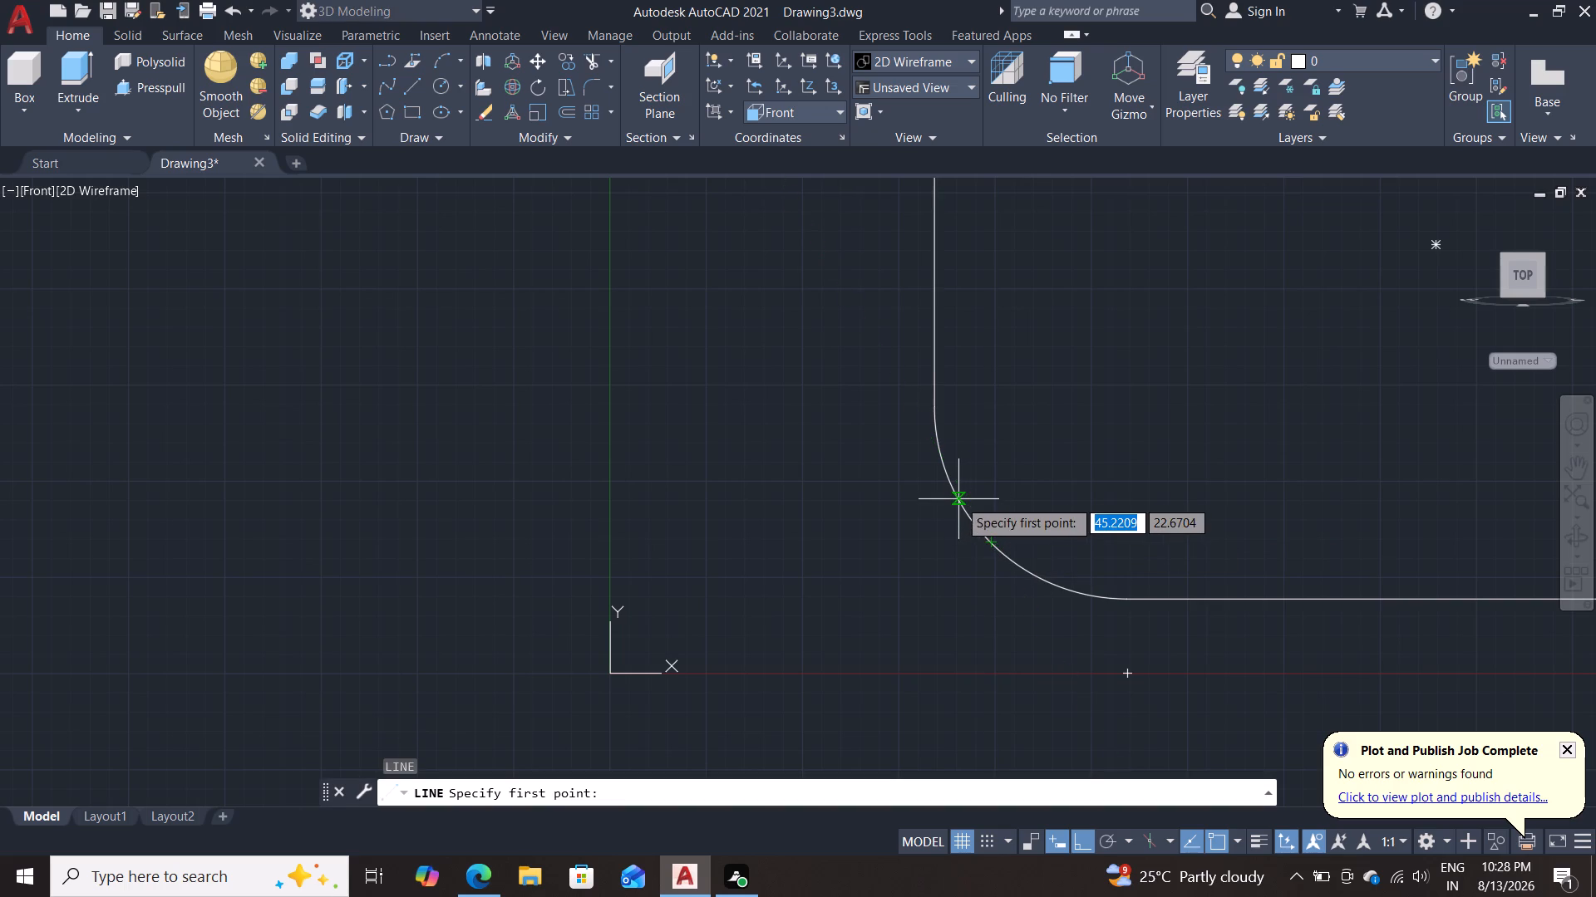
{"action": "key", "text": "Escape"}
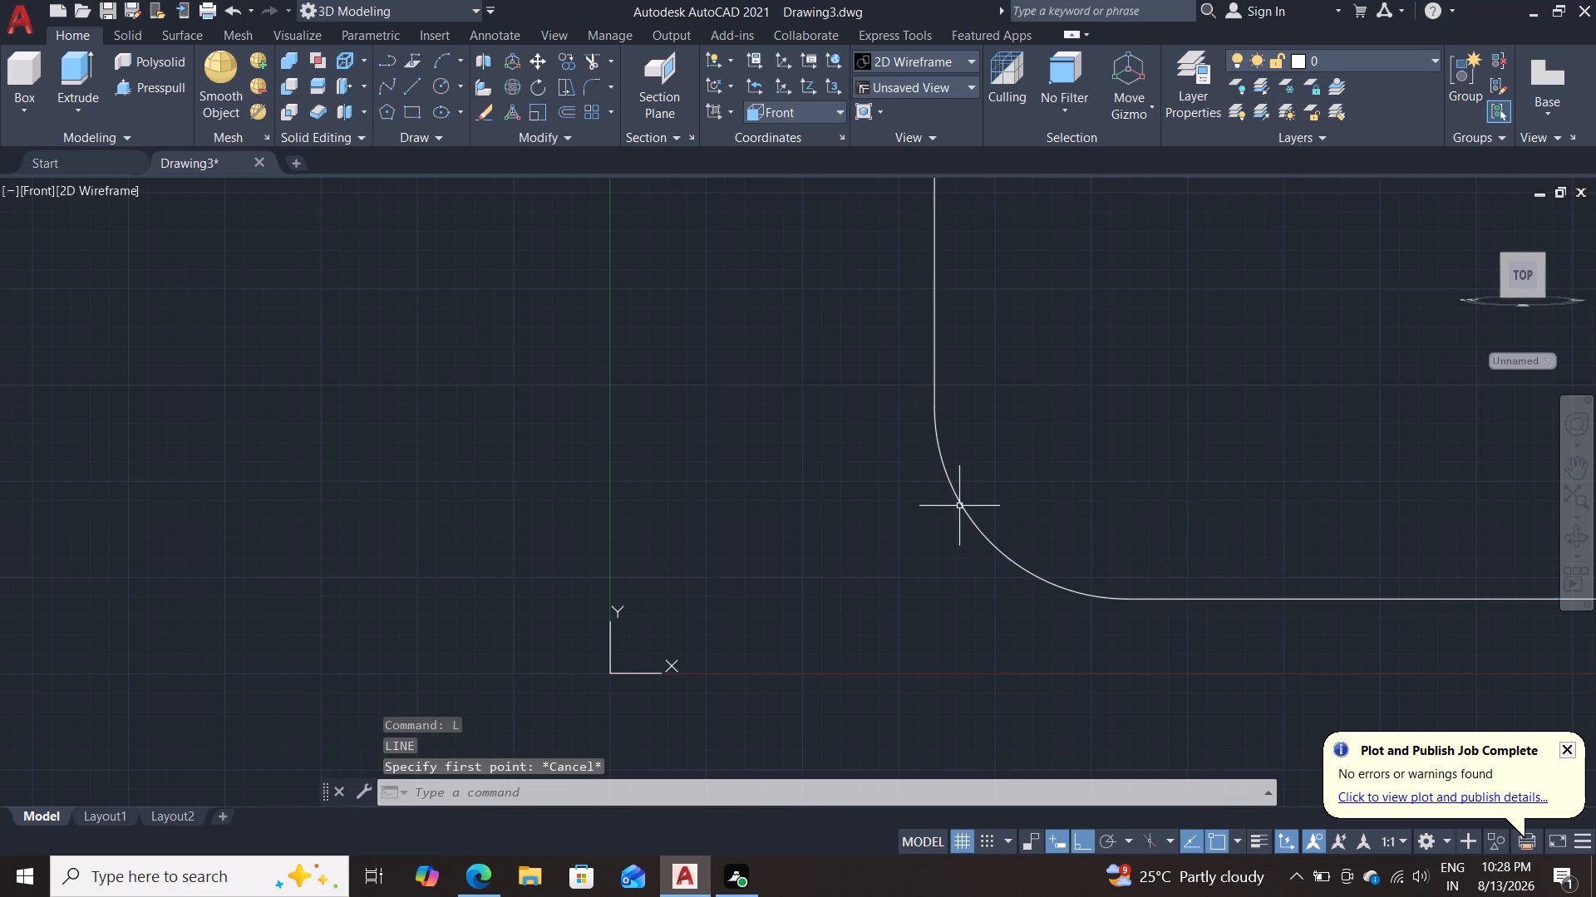
Draw a 25-long horizontal construction line inward from the upper end of the lower-left fillet.
{"action": "left_click", "coordinate": [959, 506]}
{"action": "key", "text": "l"}
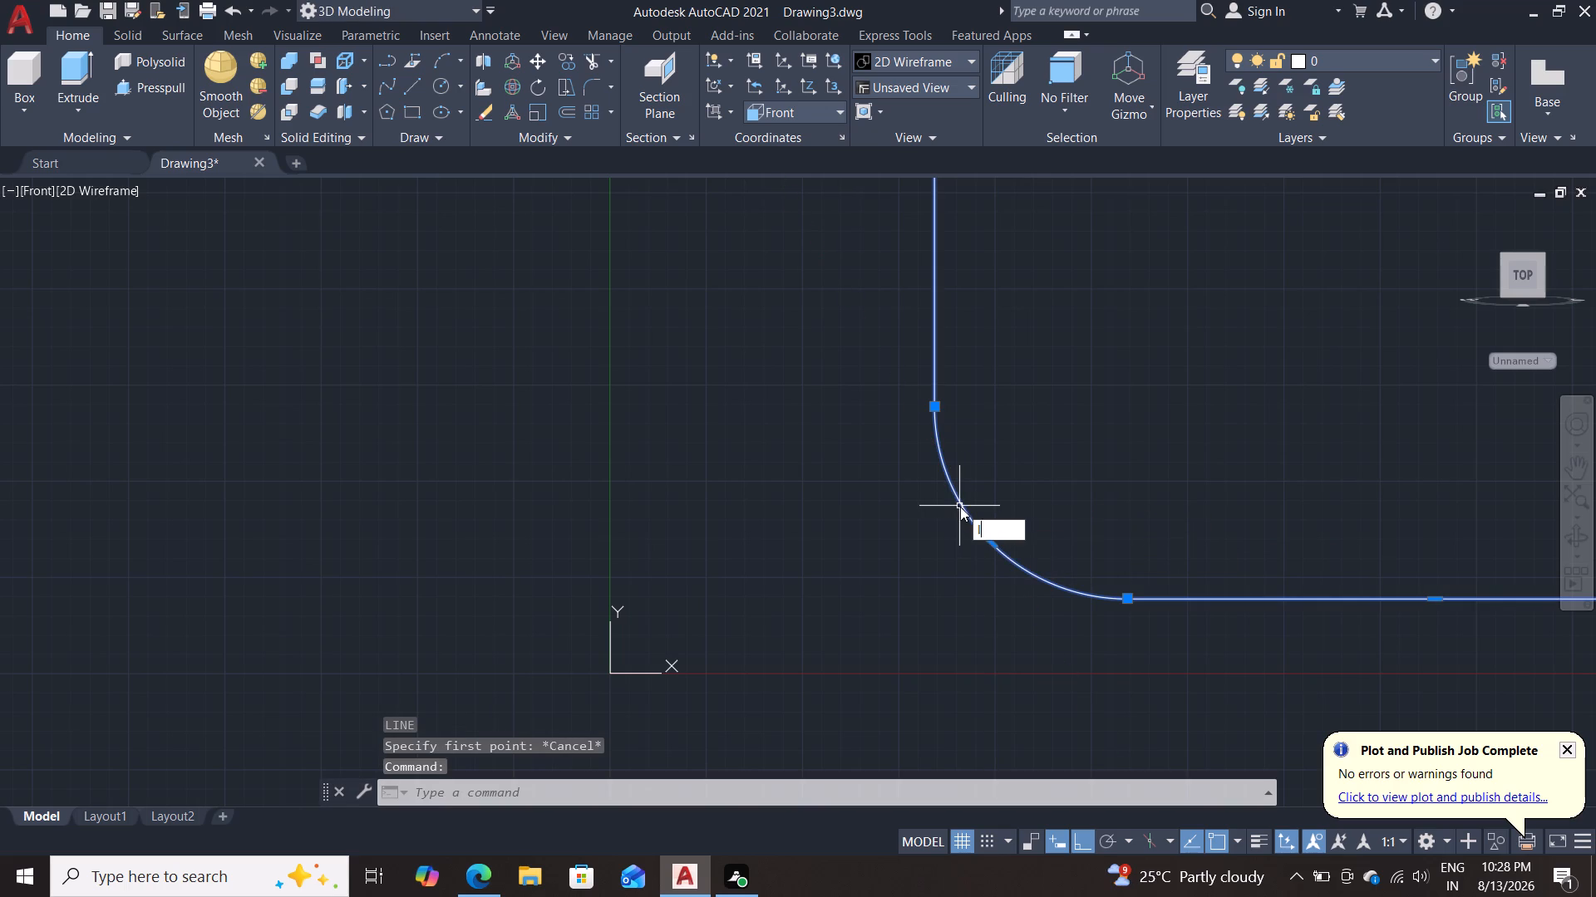
{"action": "key", "text": "Return"}
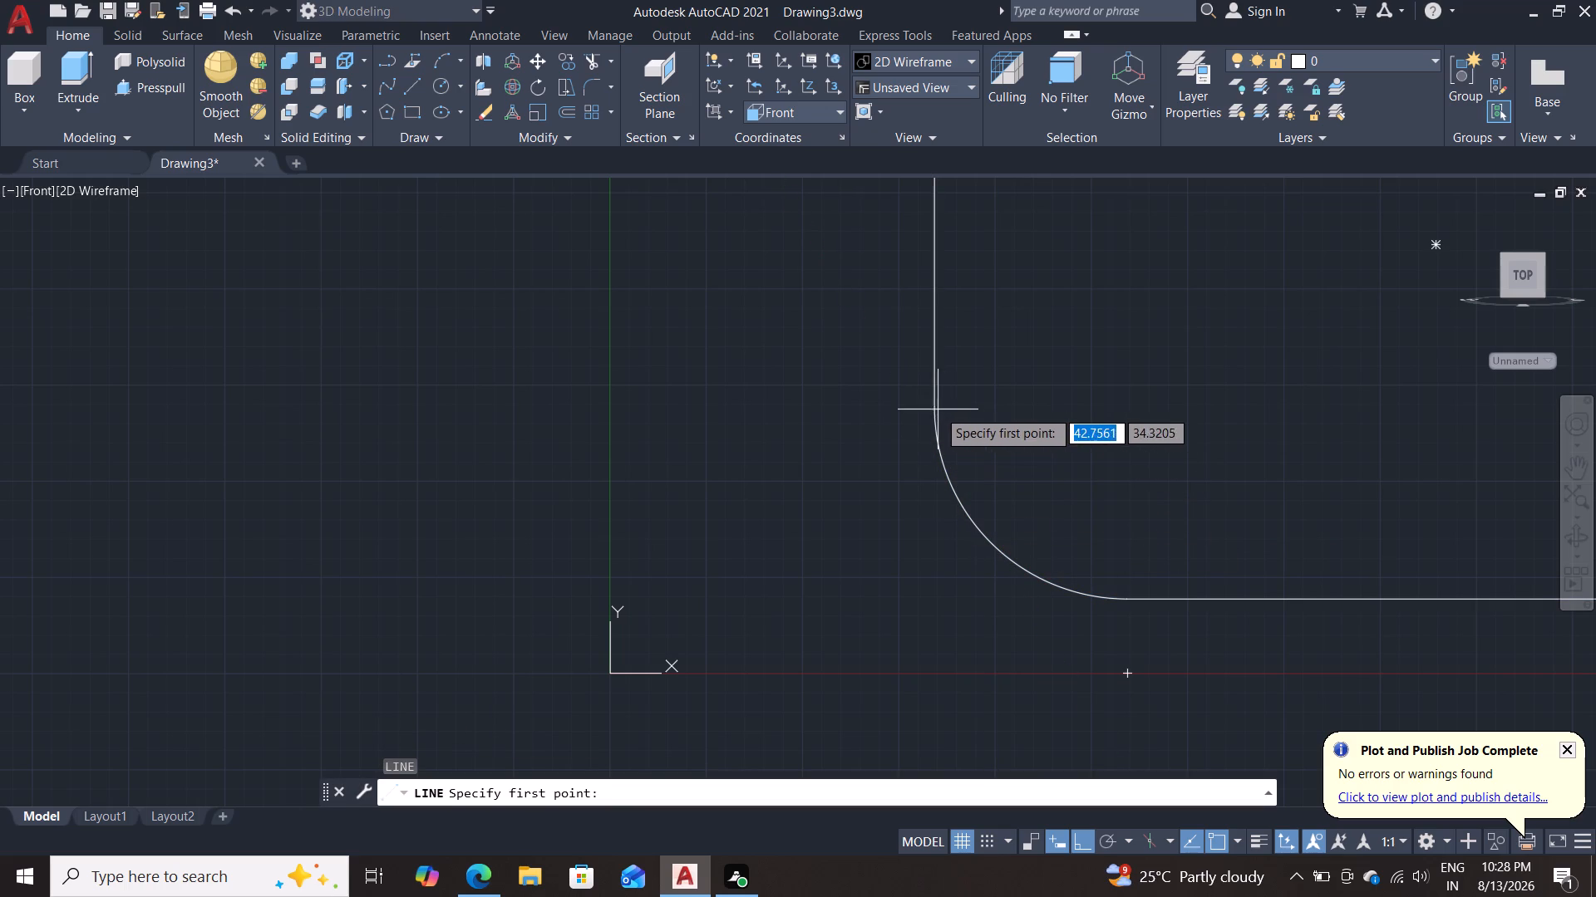
{"action": "double_click", "coordinate": [933, 410]}
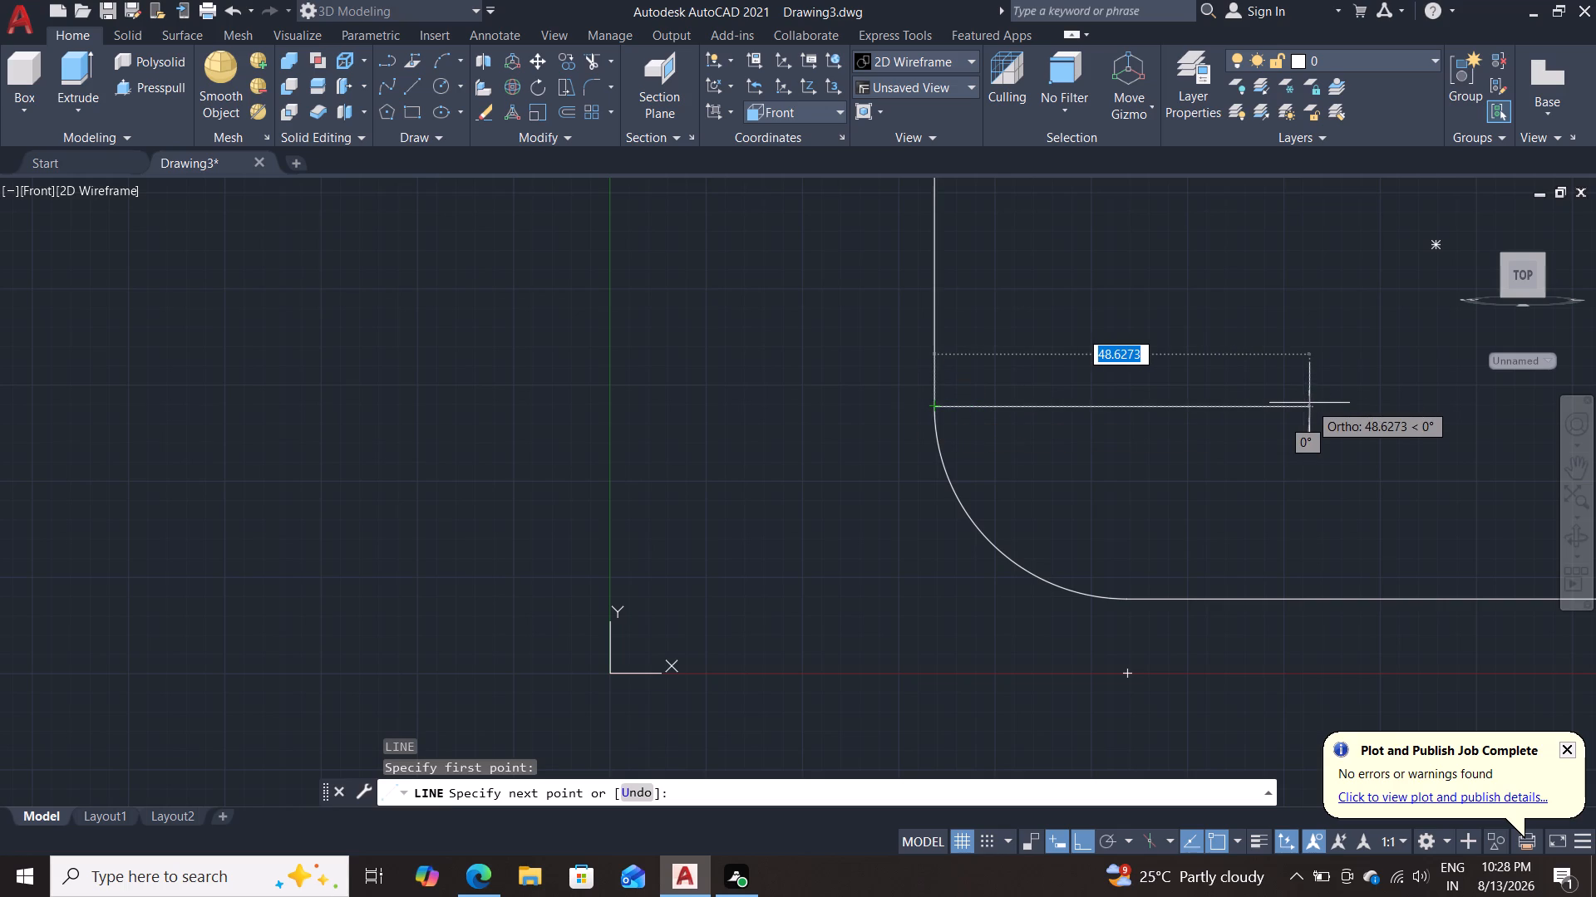
{"action": "type", "text": "25"}
{"action": "key", "text": "Return"}
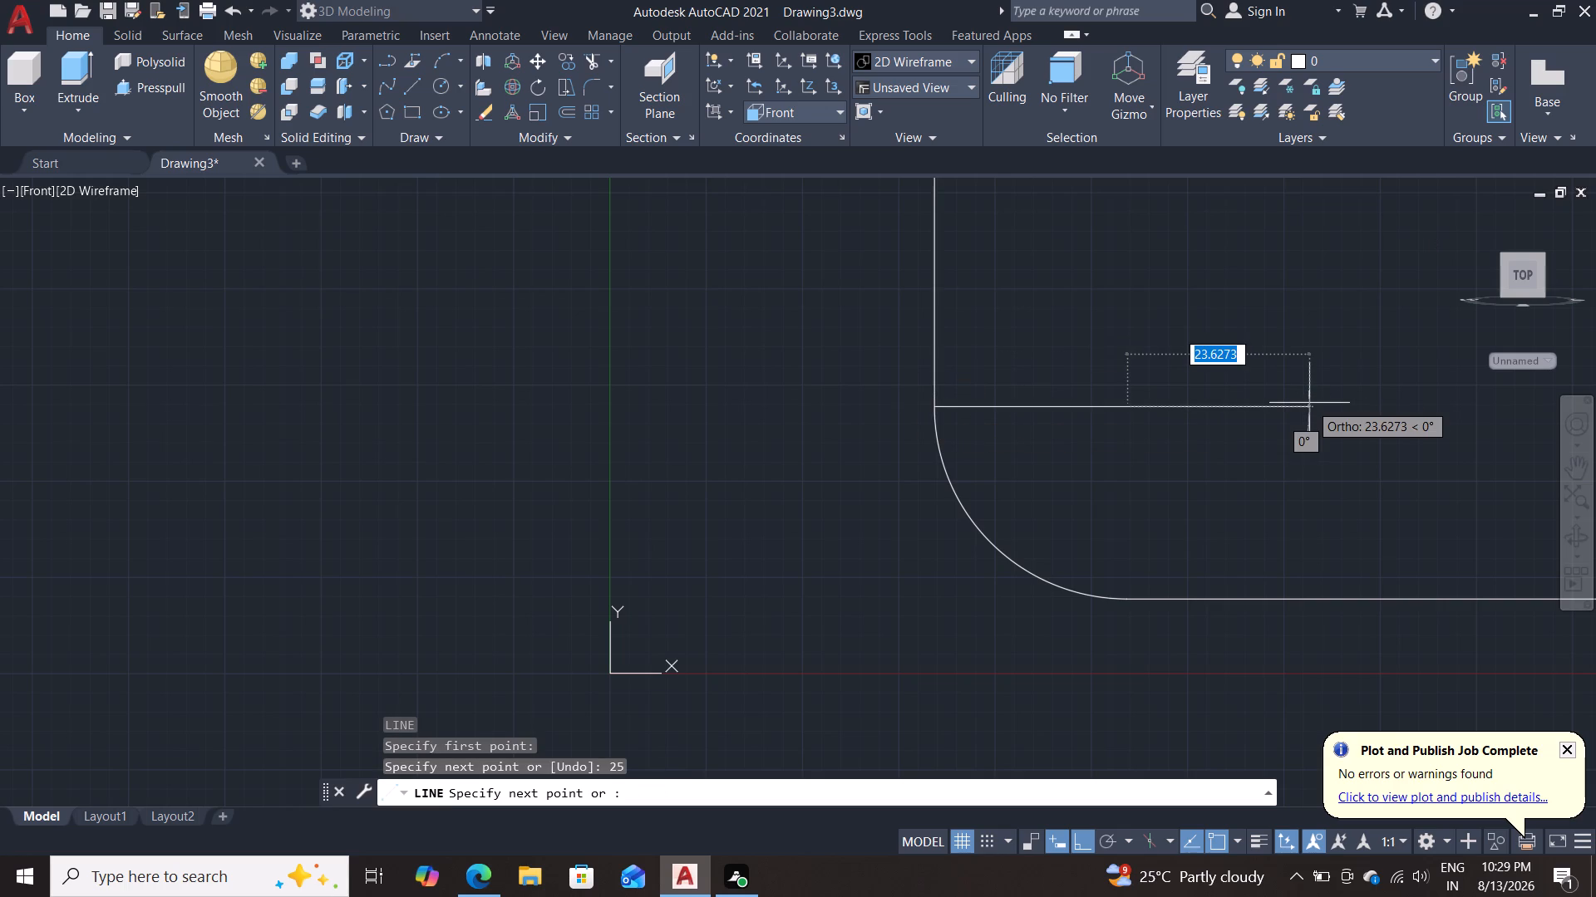
{"action": "key", "text": "Escape"}
Draw a circle of radius 10 centred on the inner end of the left construction line.
{"action": "key", "text": "c"}
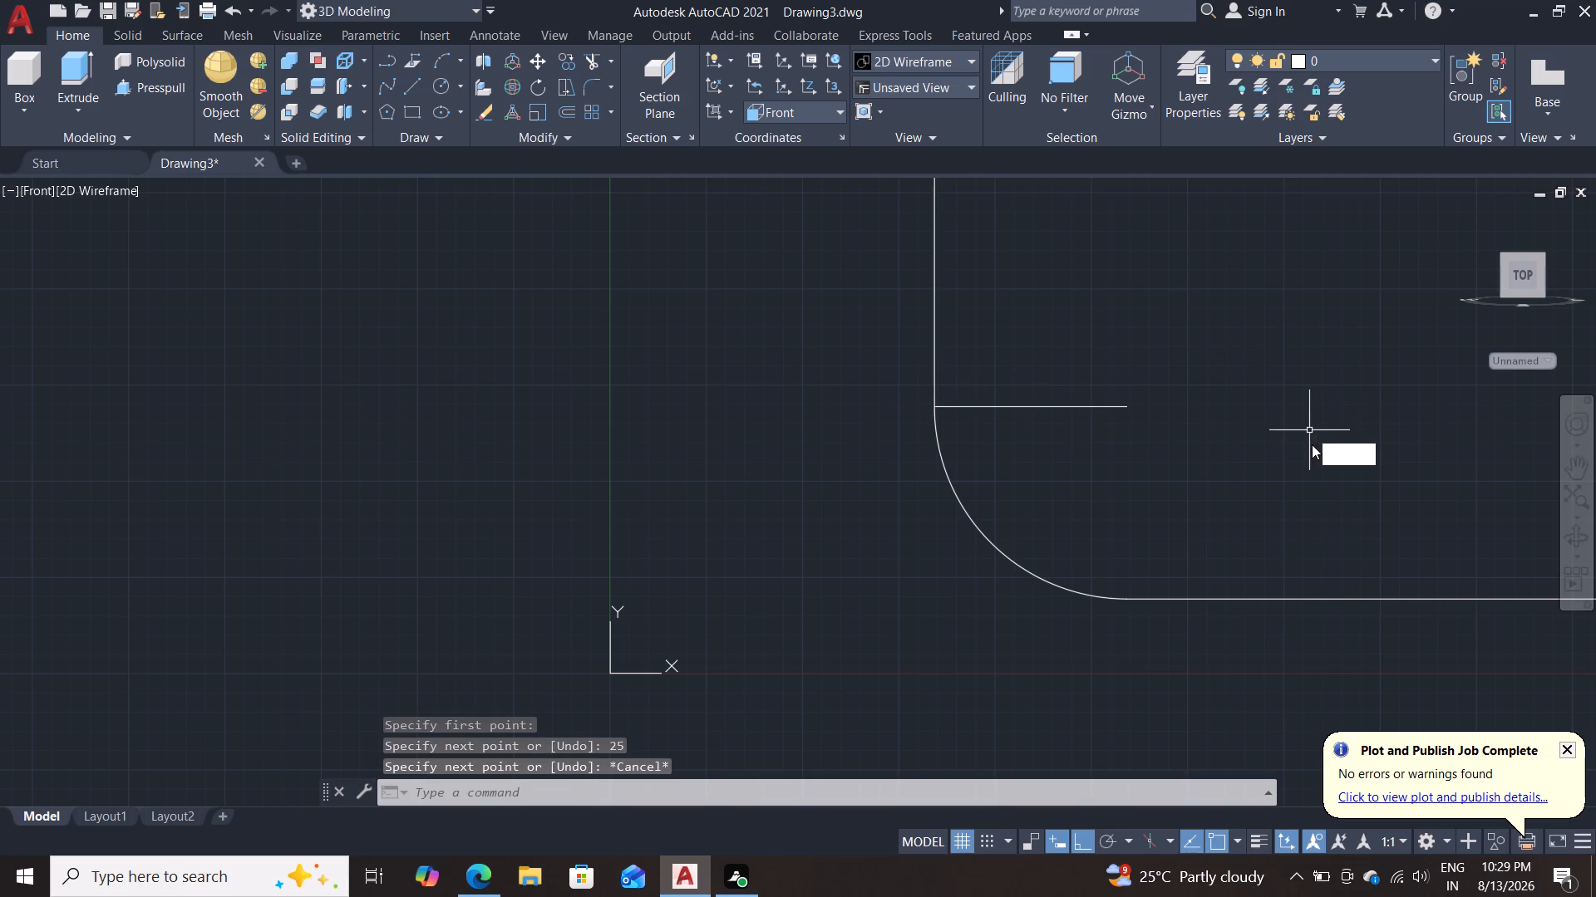
{"action": "key", "text": "Return"}
{"action": "double_click", "coordinate": [1127, 400]}
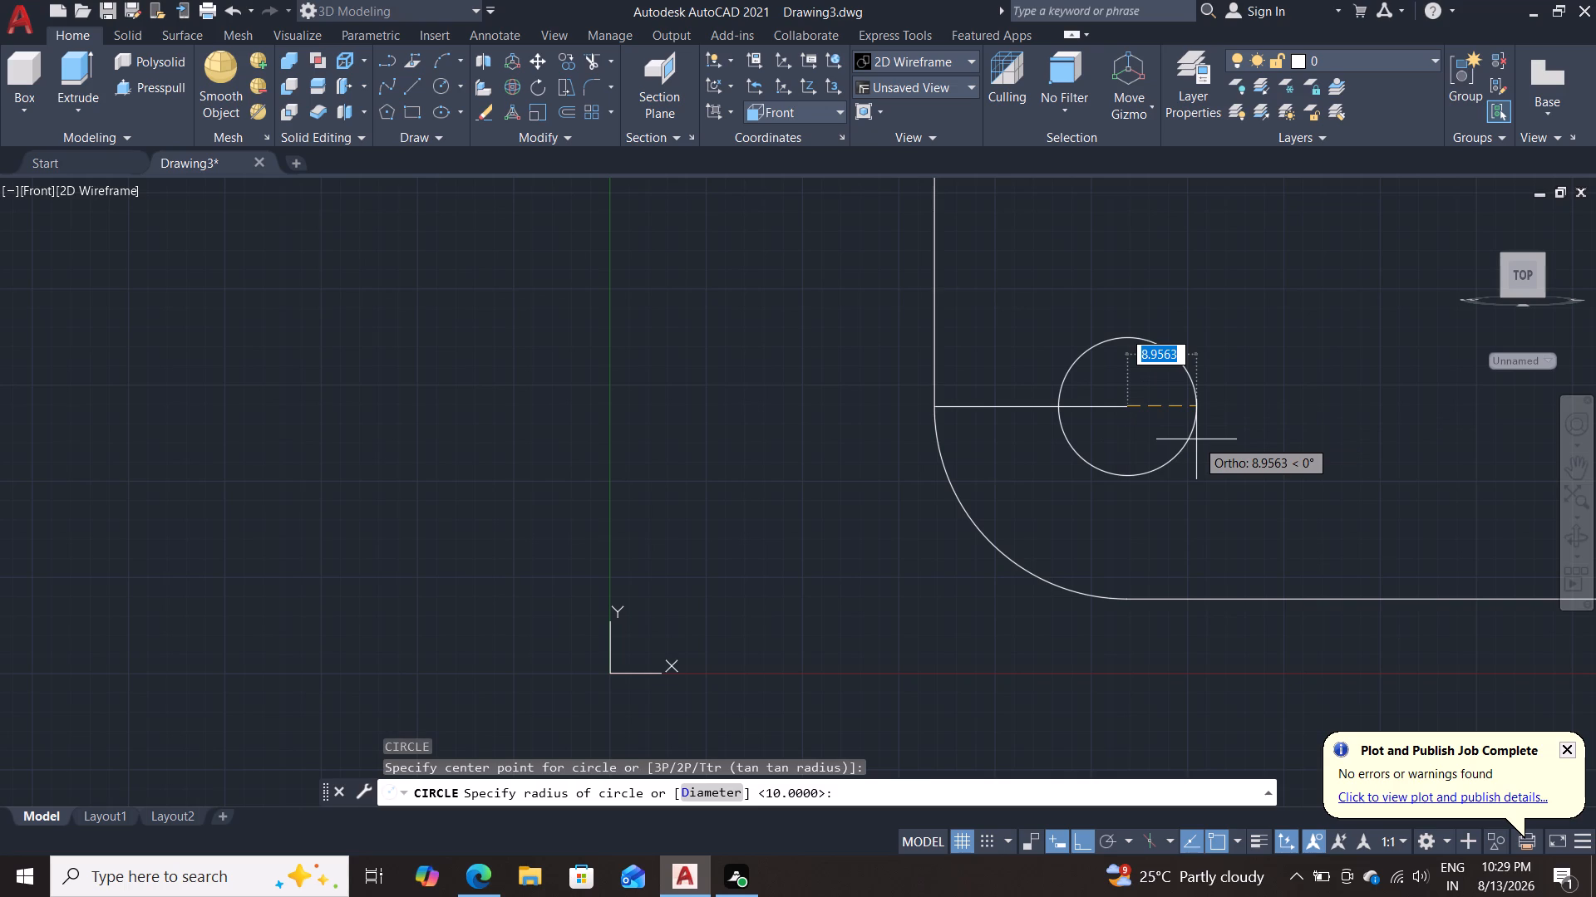
{"action": "type", "text": "10"}
{"action": "key", "text": "Return"}
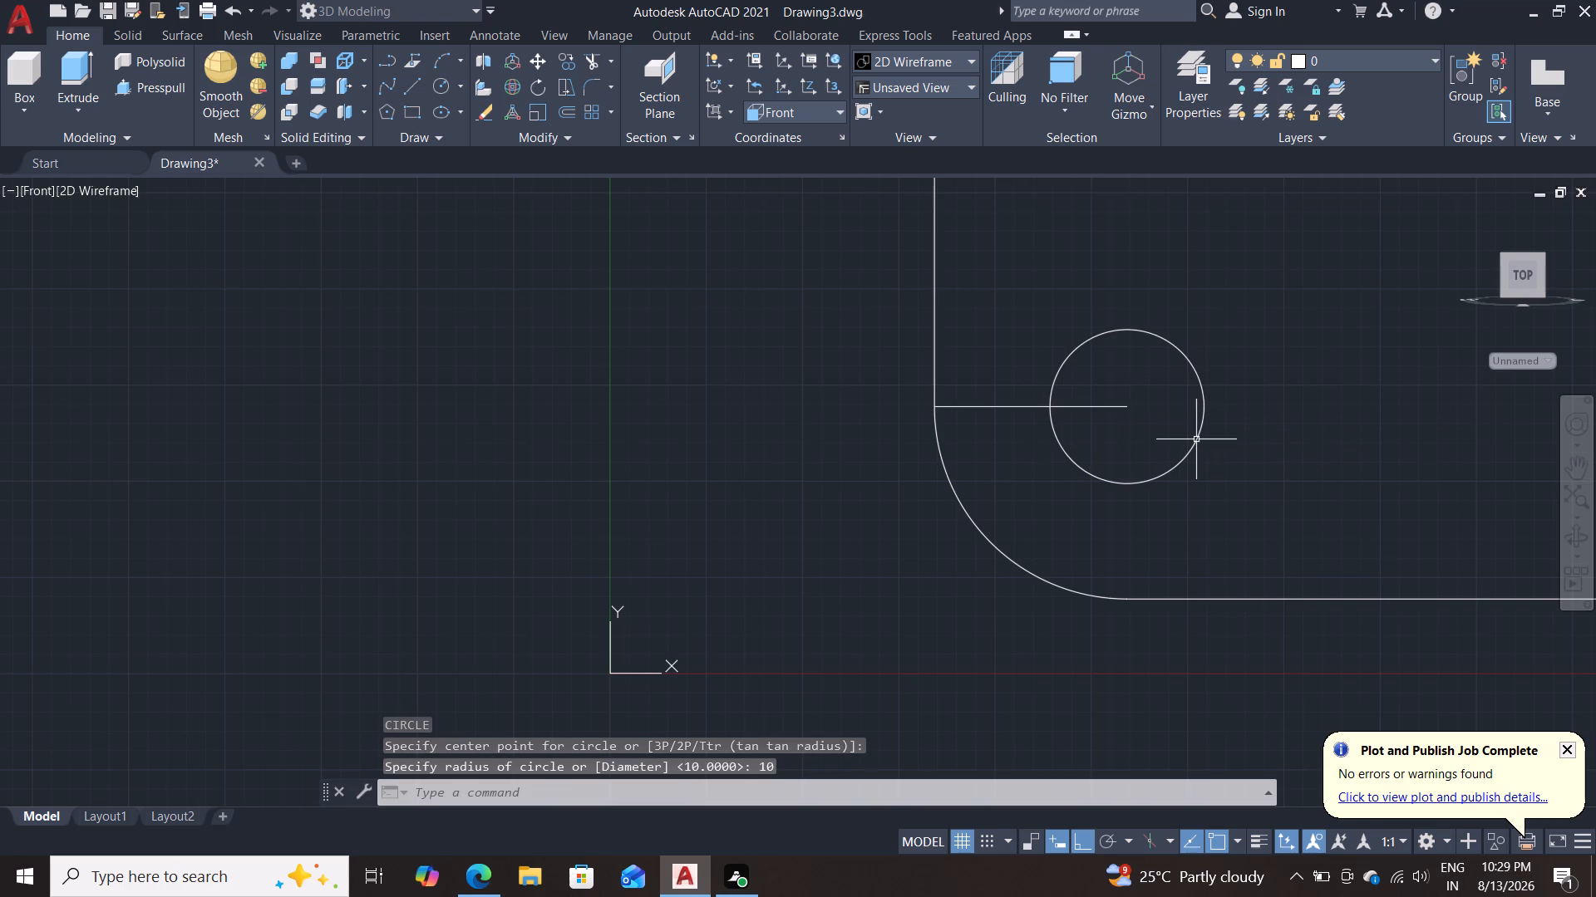
Draw a 25-long horizontal construction line inward from the upper end of the lower-right fillet.
{"action": "scroll", "coordinate": [1259, 448], "scroll_direction": "down", "scroll_amount": 1}
{"action": "middle_click_drag", "start_coordinate": [1259, 448], "coordinate": [899, 476]}
{"action": "key", "text": "l"}
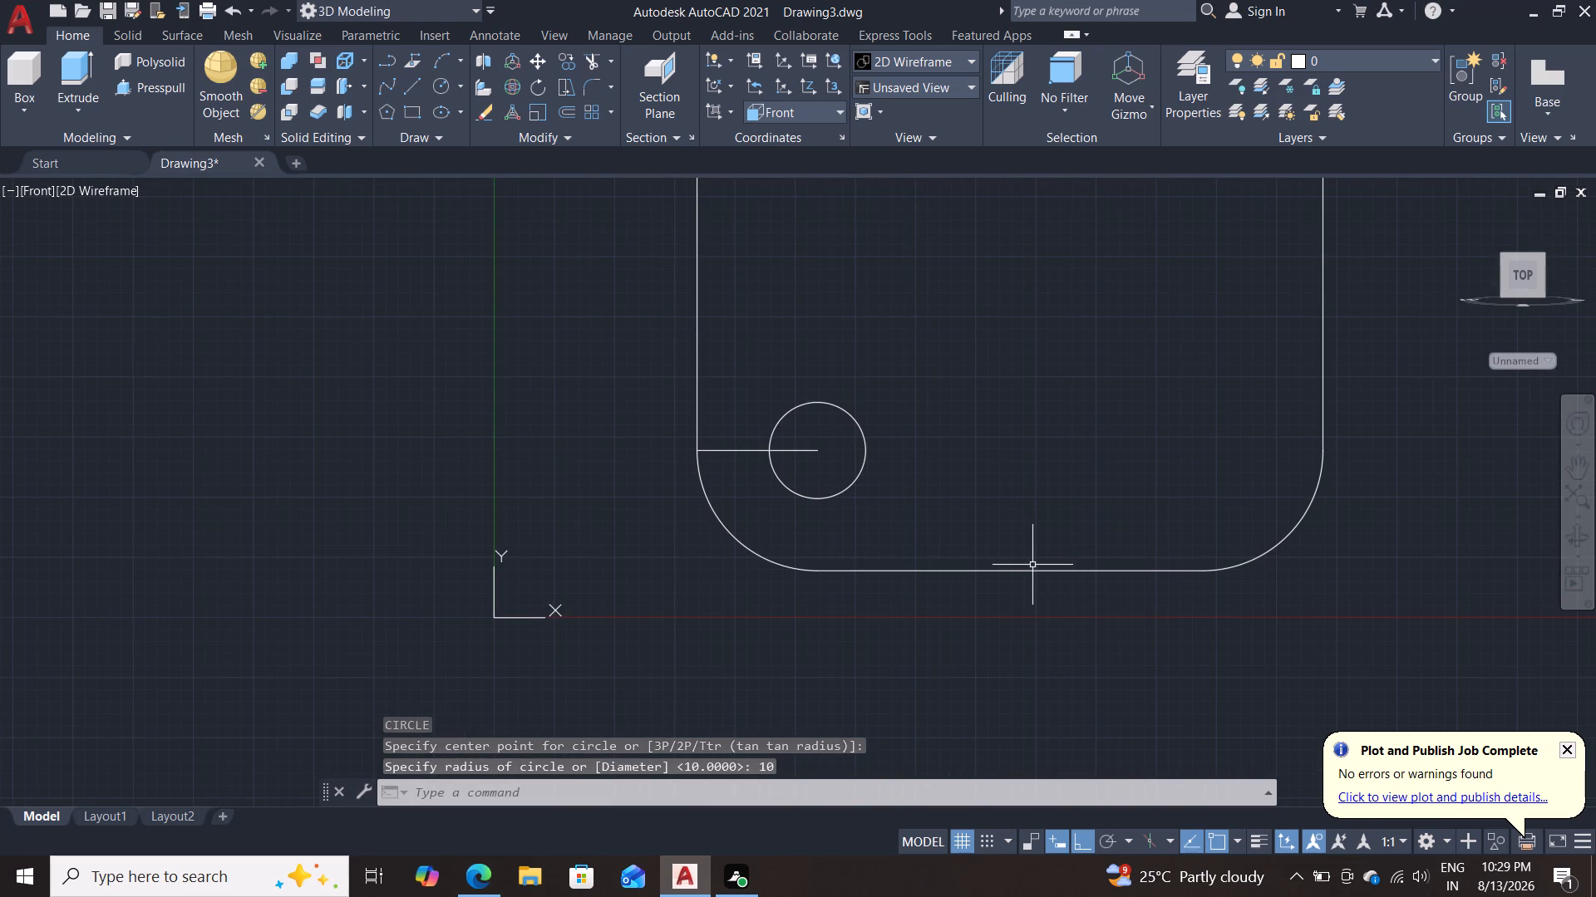
{"action": "key", "text": "Return"}
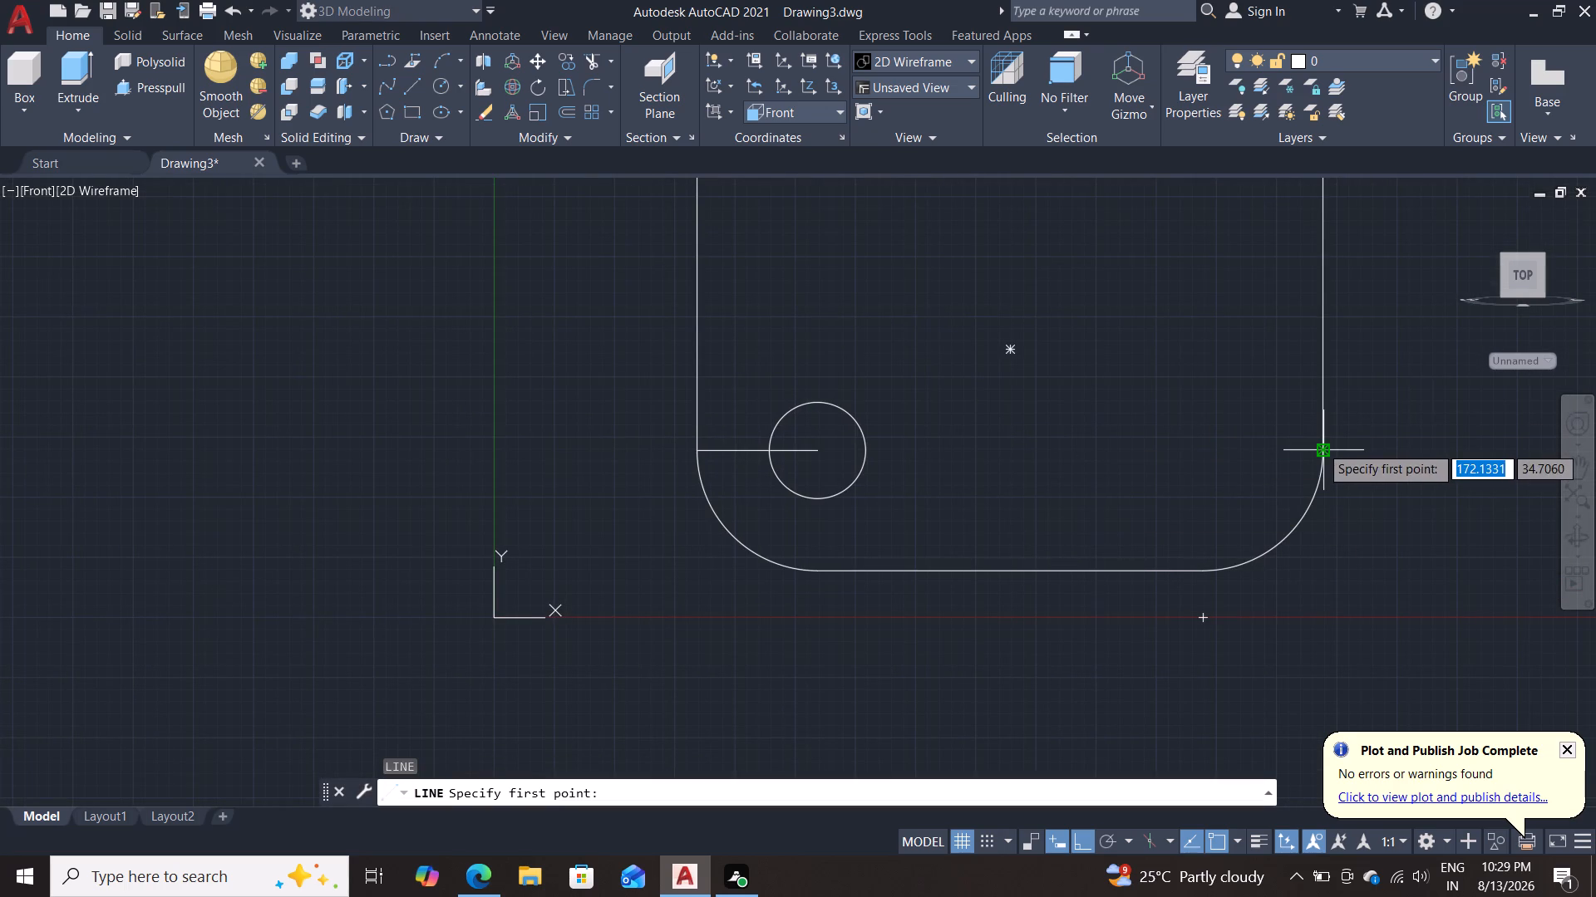
{"action": "left_click", "coordinate": [1320, 445]}
{"action": "type", "text": "25"}
{"action": "key", "text": "Return"}
{"action": "key", "text": "Escape"}
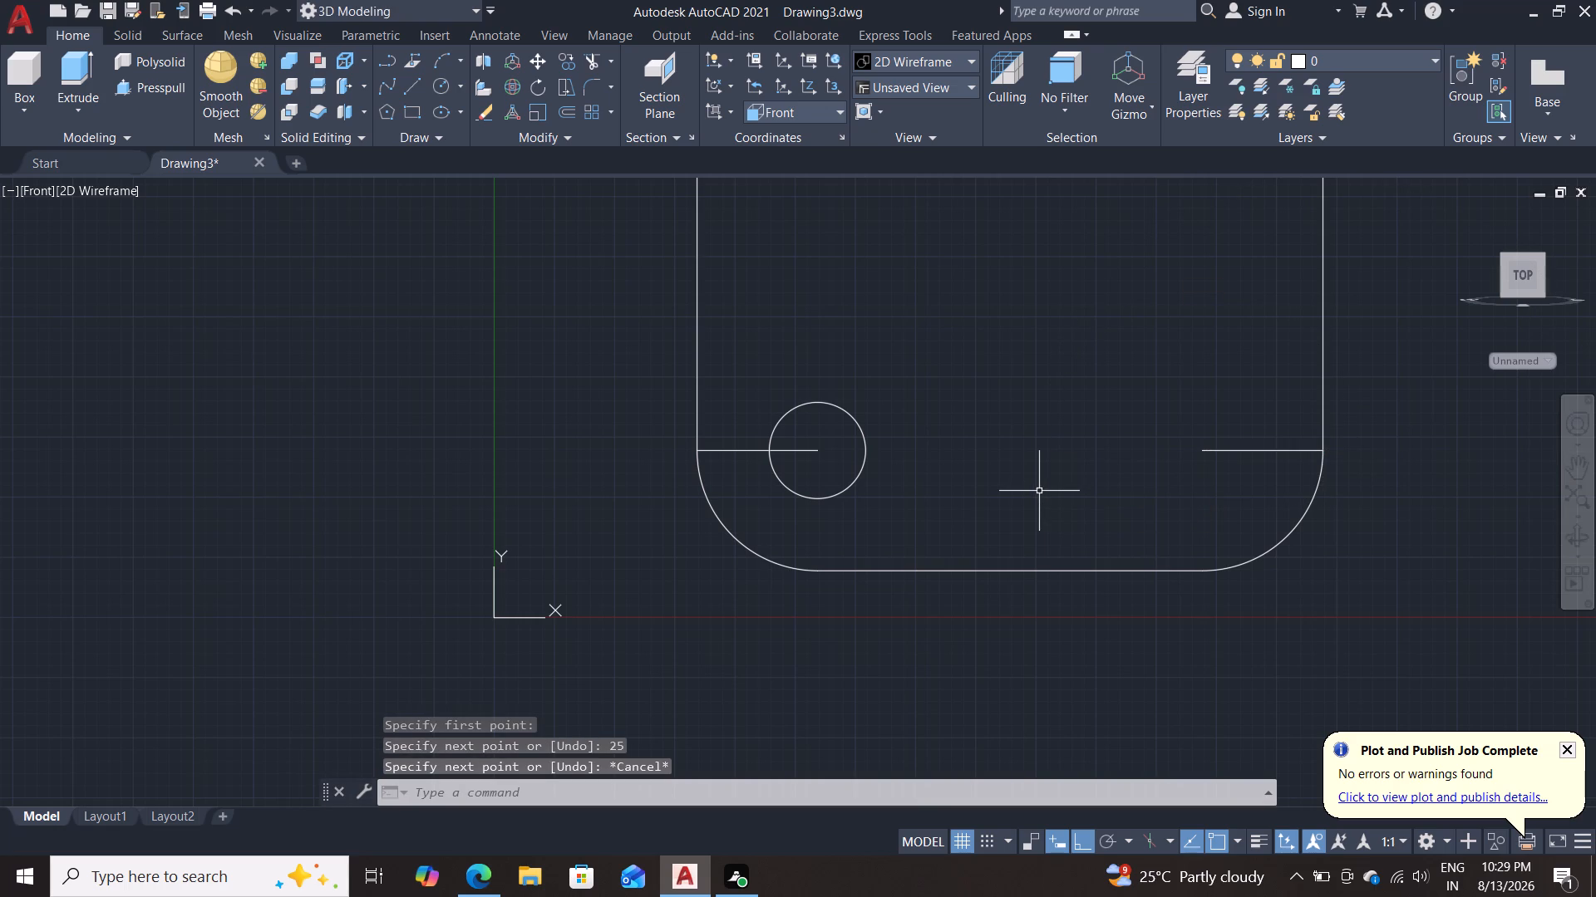
Draw a circle of radius 10 centred on the inner end of the right construction line.
{"action": "key", "text": "c"}
{"action": "key", "text": "Return"}
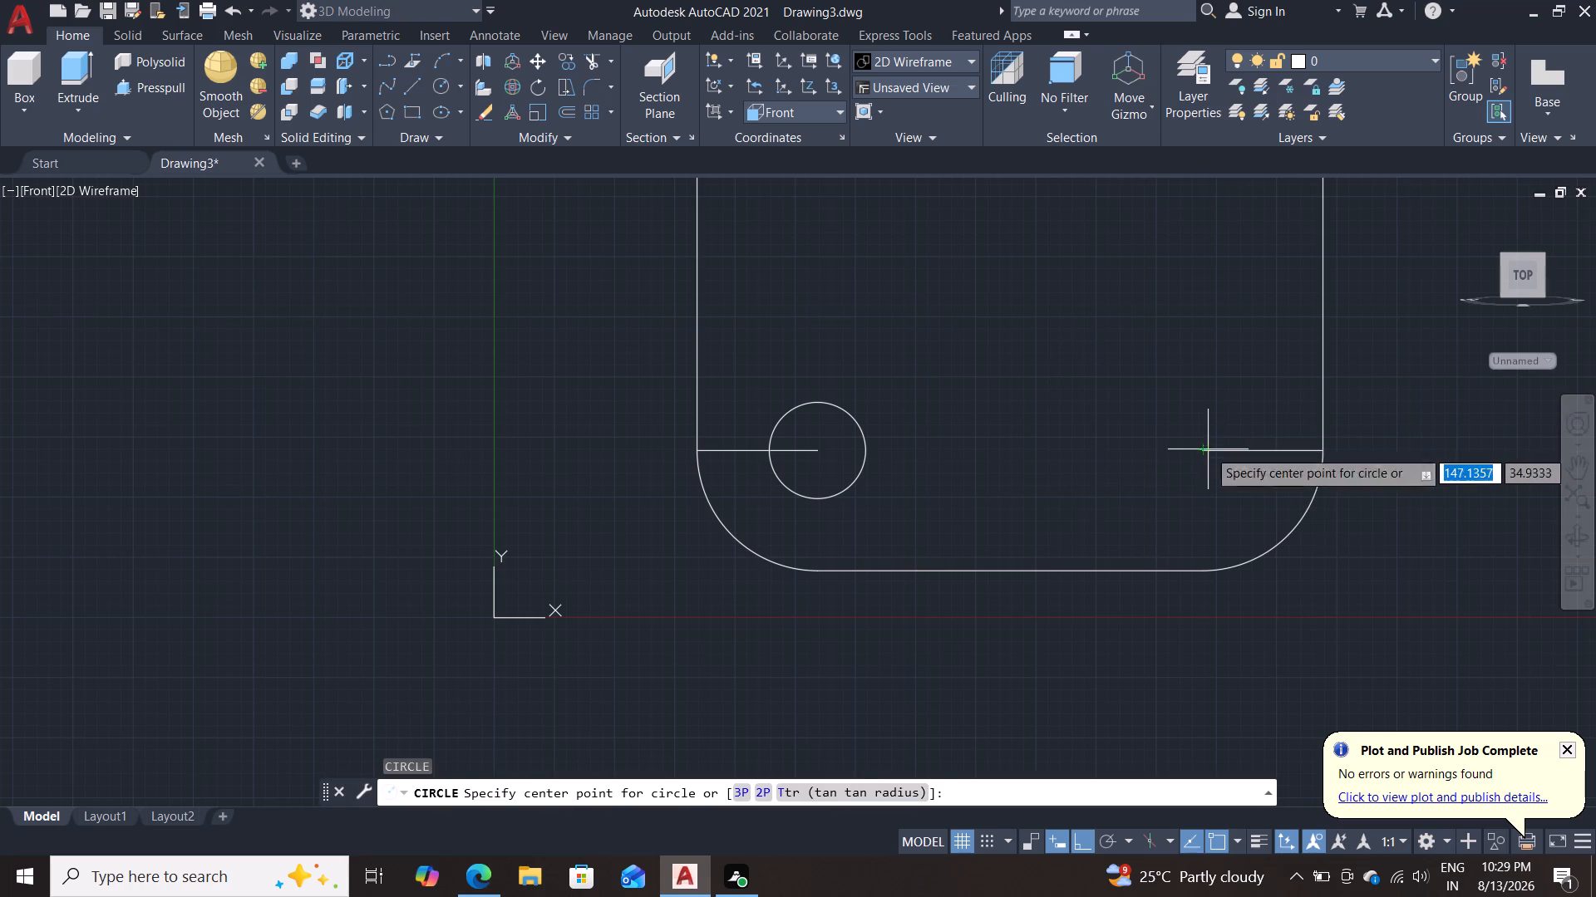
{"action": "left_click", "coordinate": [1209, 449]}
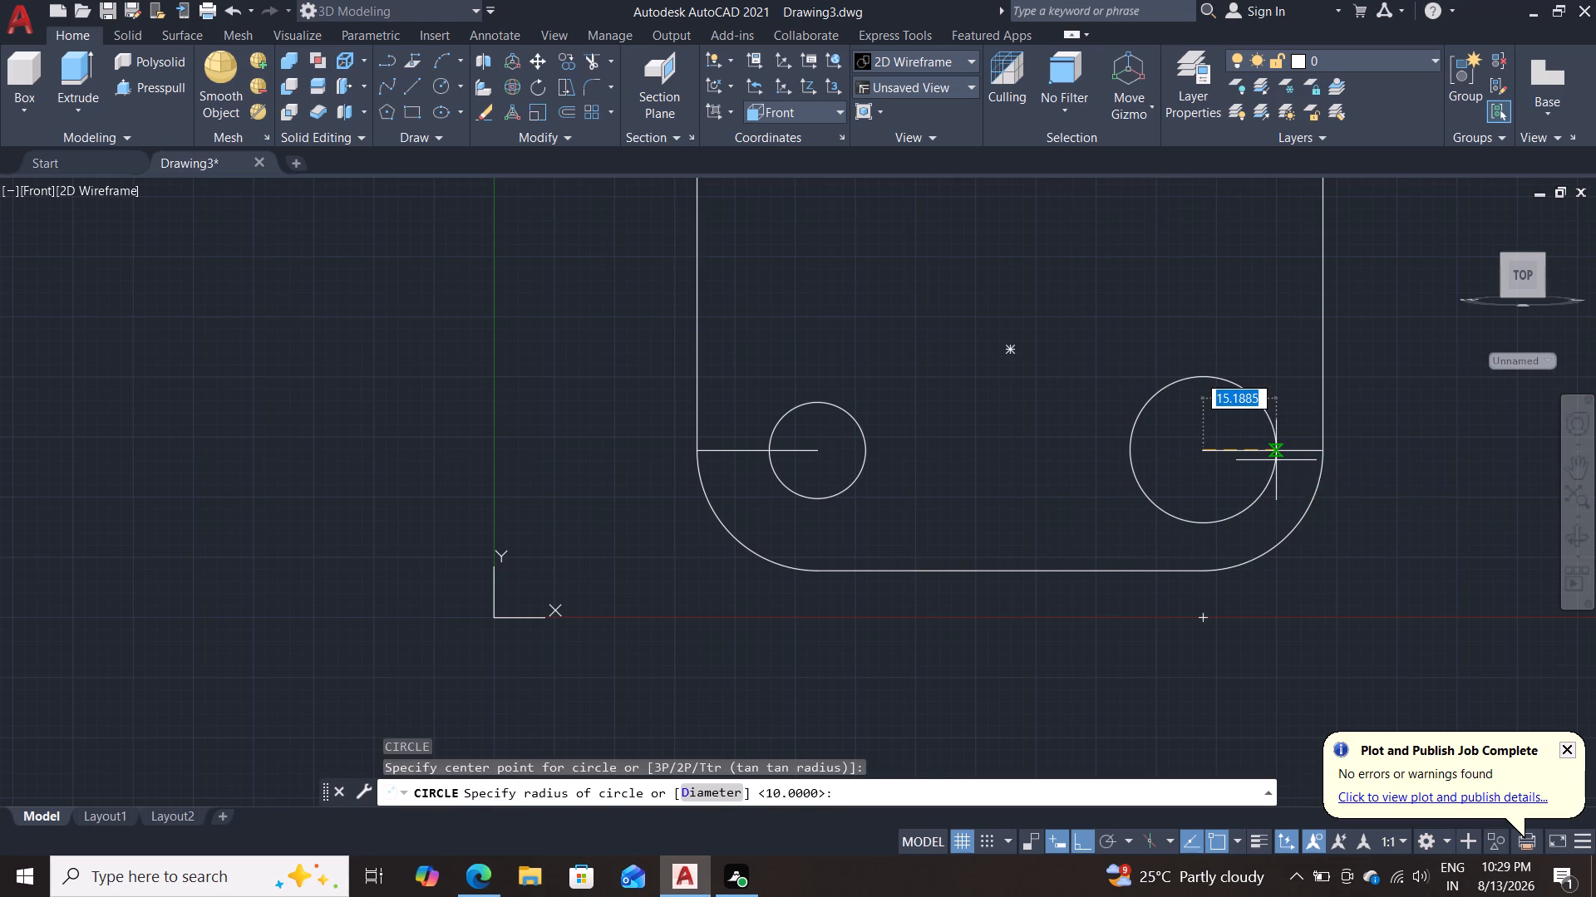
{"action": "type", "text": "10"}
{"action": "key", "text": "Return"}
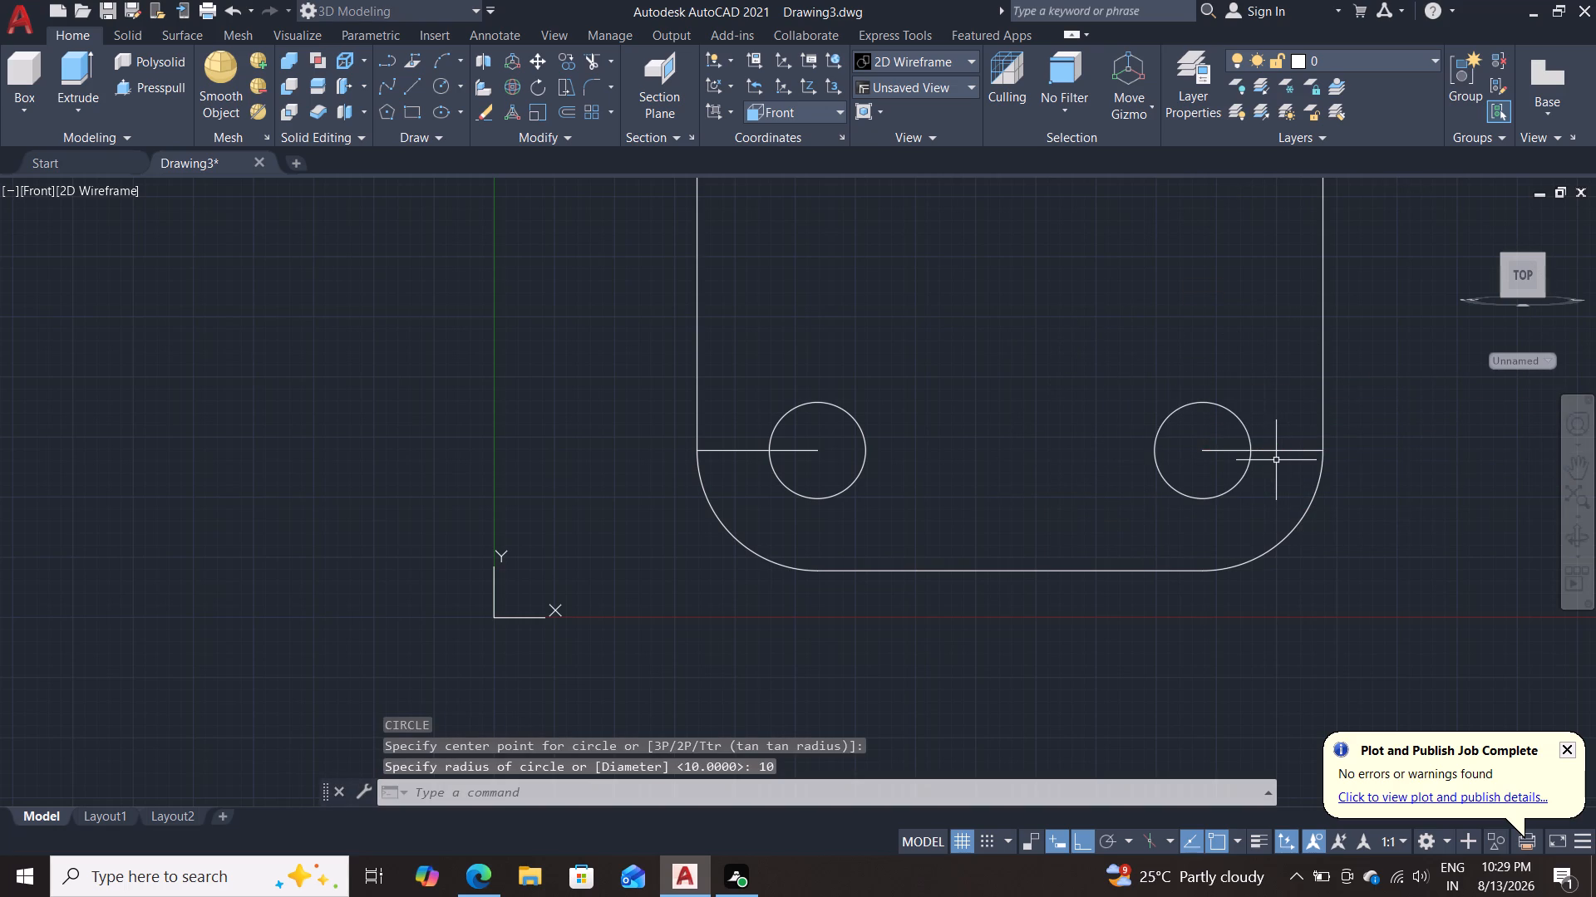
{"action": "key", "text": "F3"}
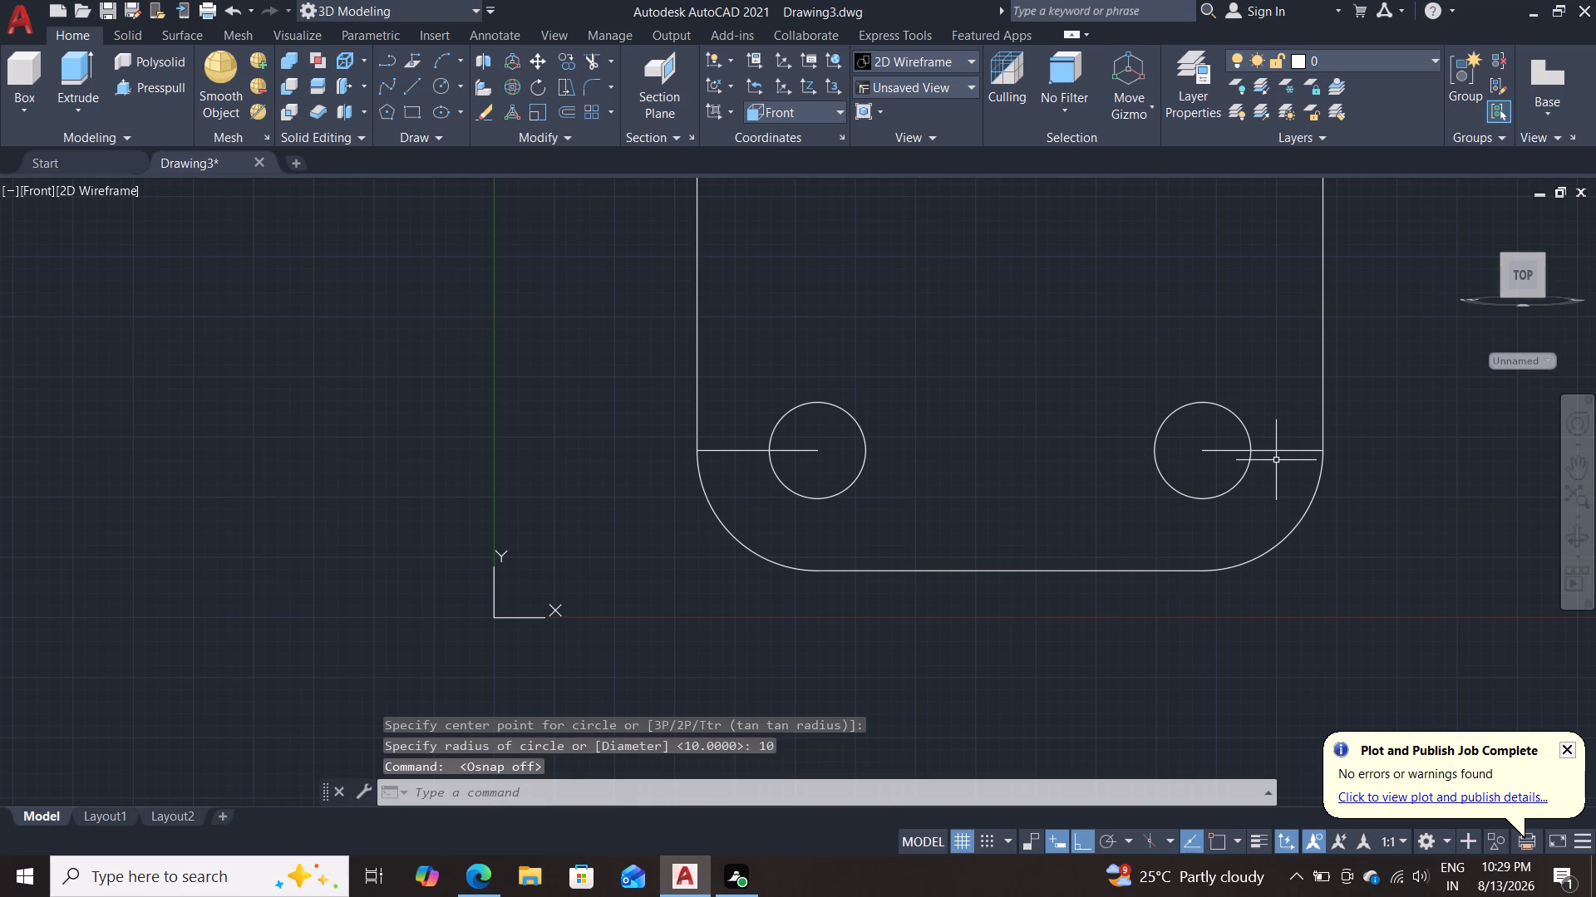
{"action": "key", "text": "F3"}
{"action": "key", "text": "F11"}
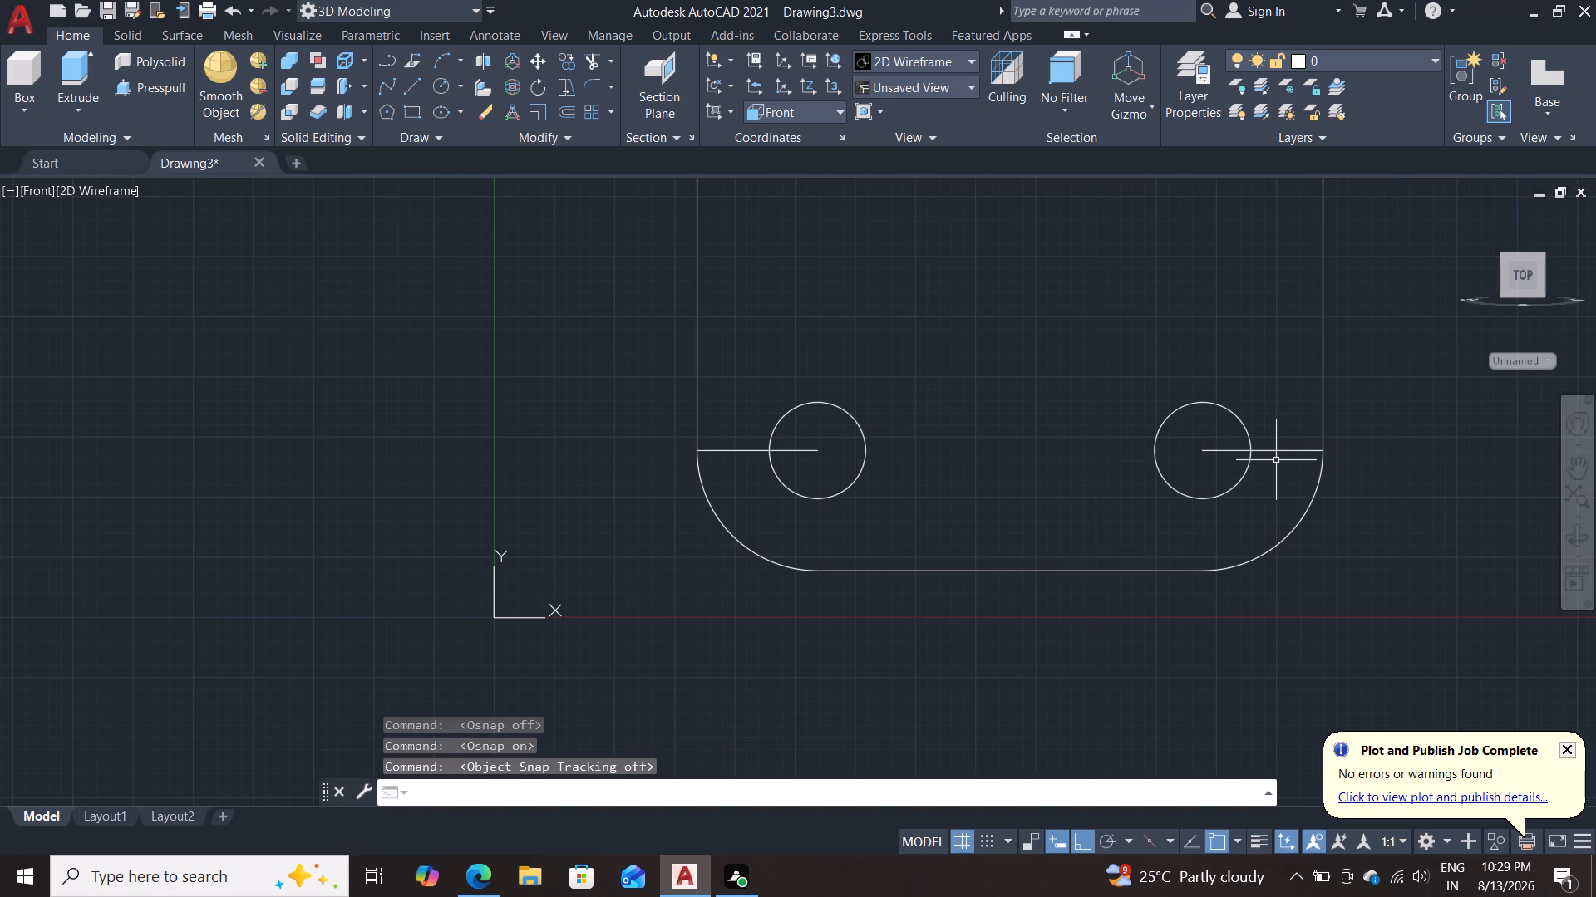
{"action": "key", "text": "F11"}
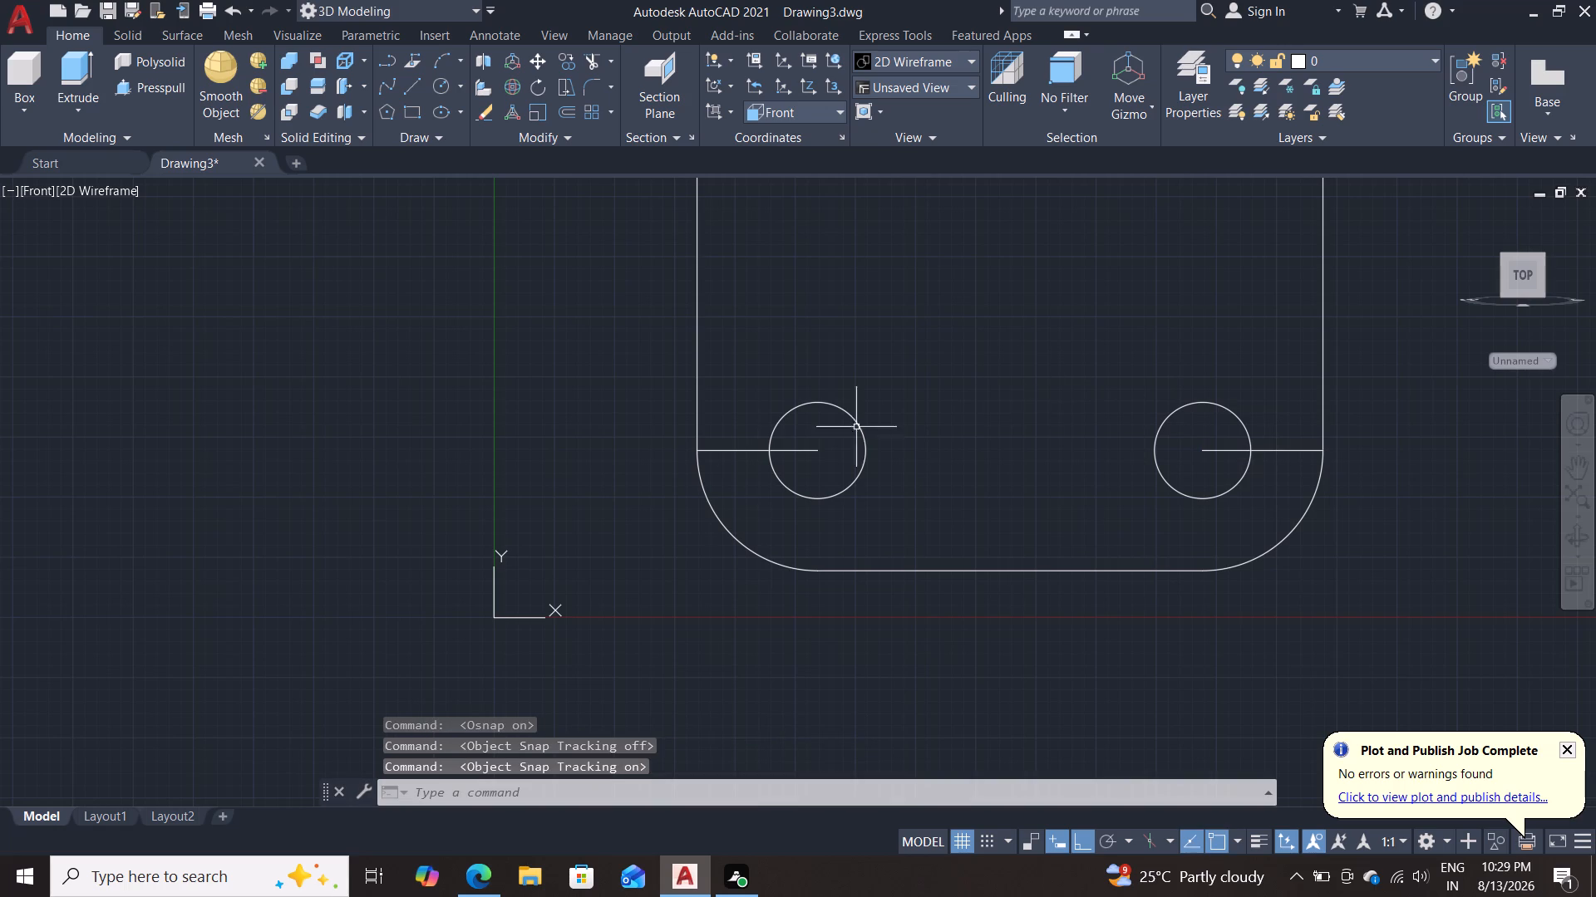
Delete the two horizontal construction lines running from the plate's side edges to the hole centres.
{"action": "left_click", "coordinate": [741, 453]}
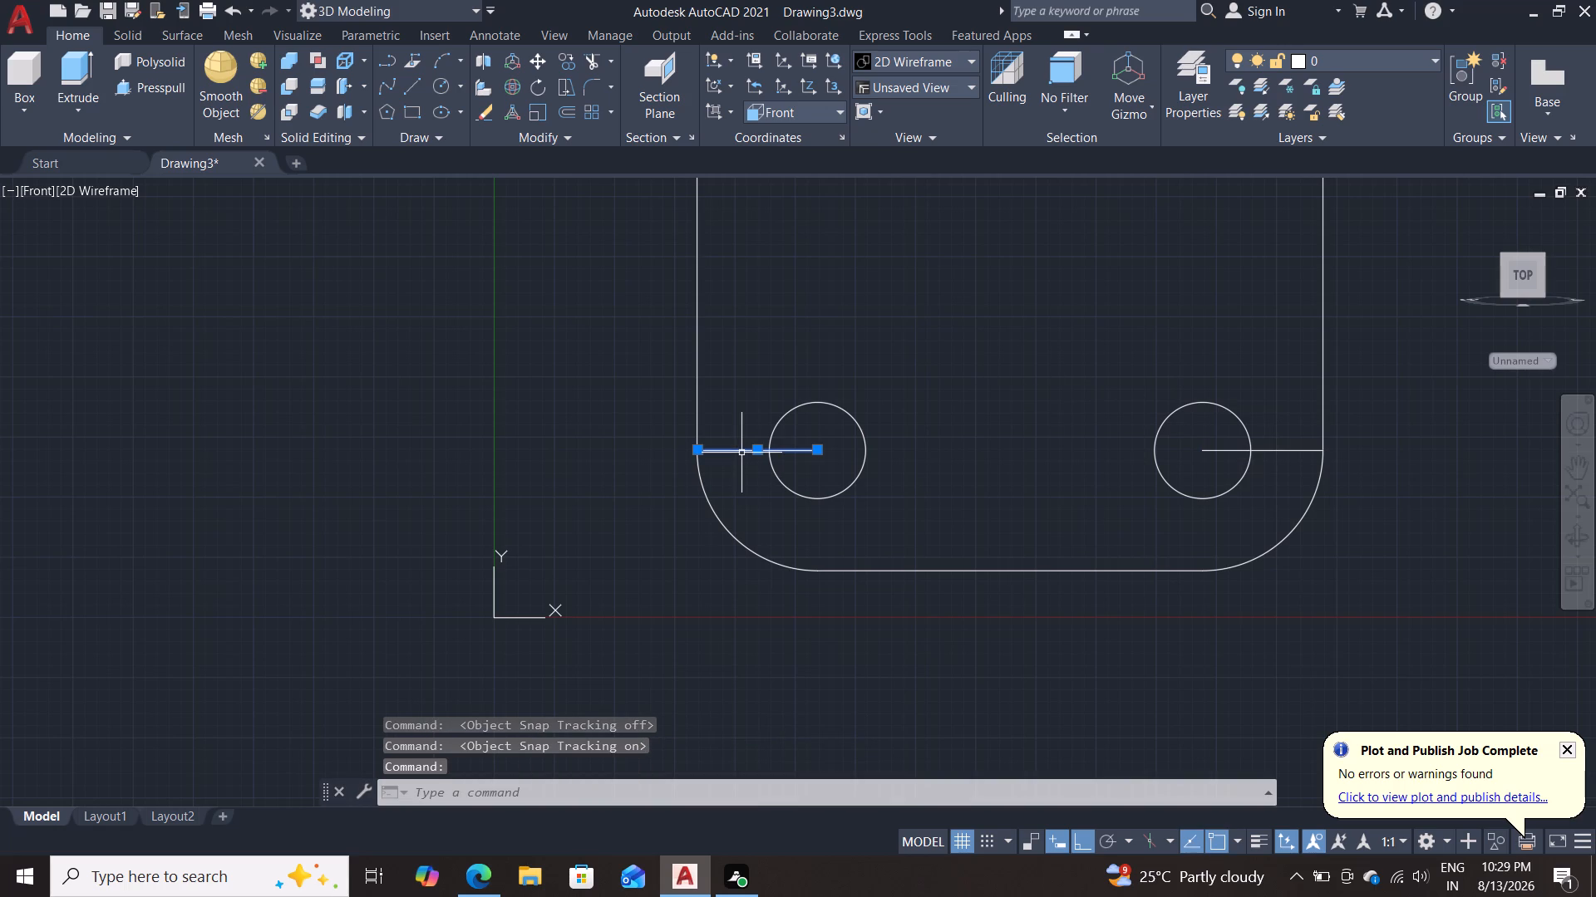
{"action": "key", "text": "Delete"}
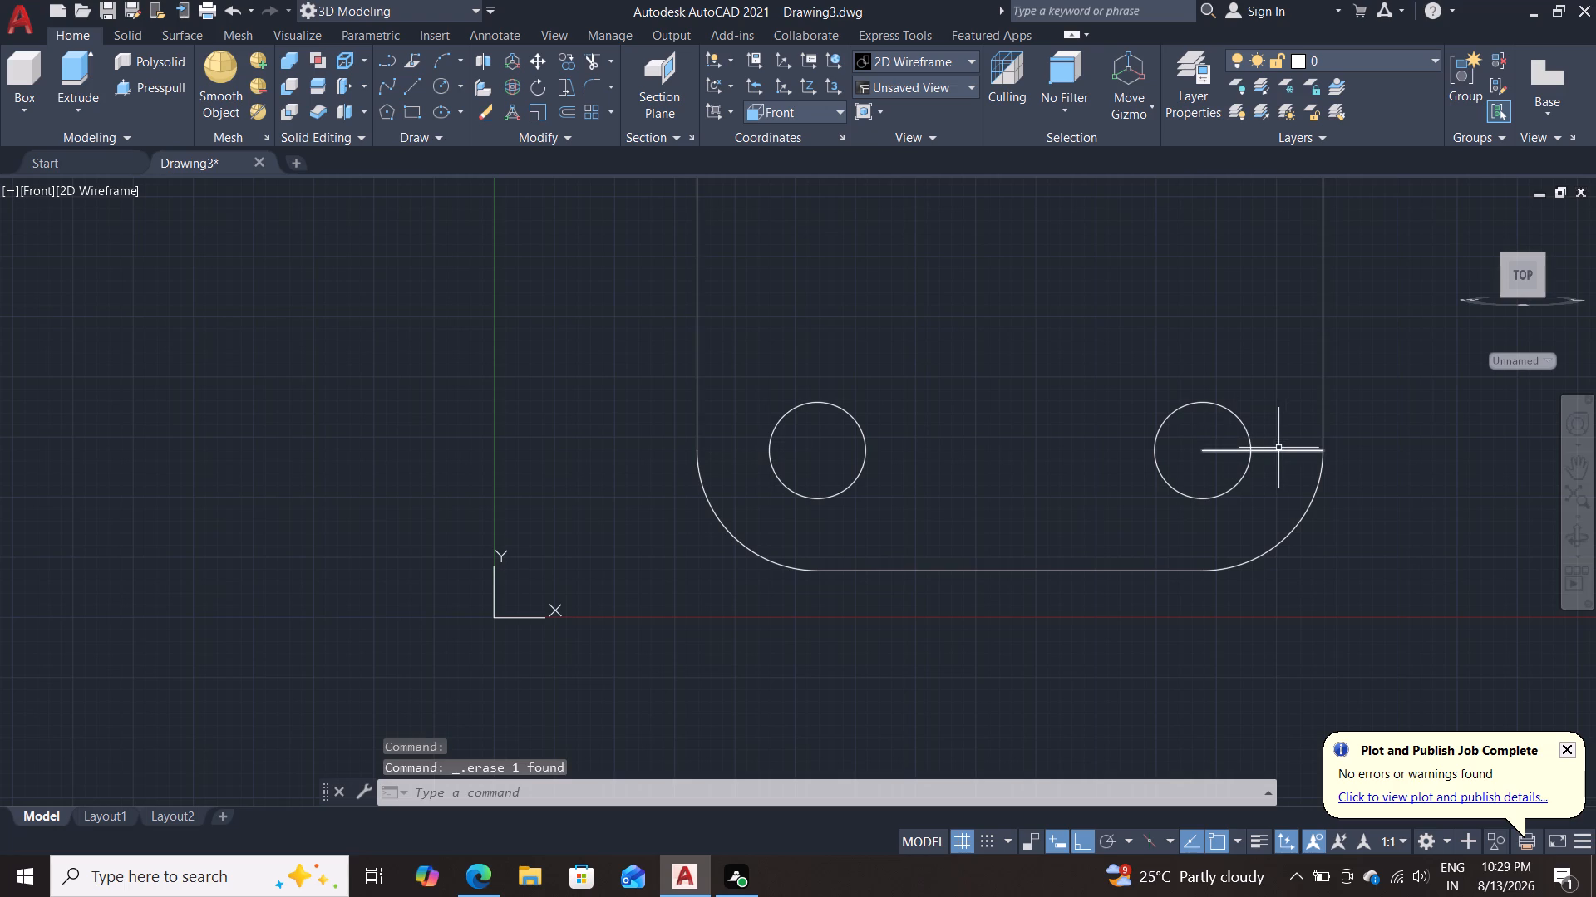
{"action": "left_click", "coordinate": [1278, 448]}
{"action": "key", "text": "Delete"}
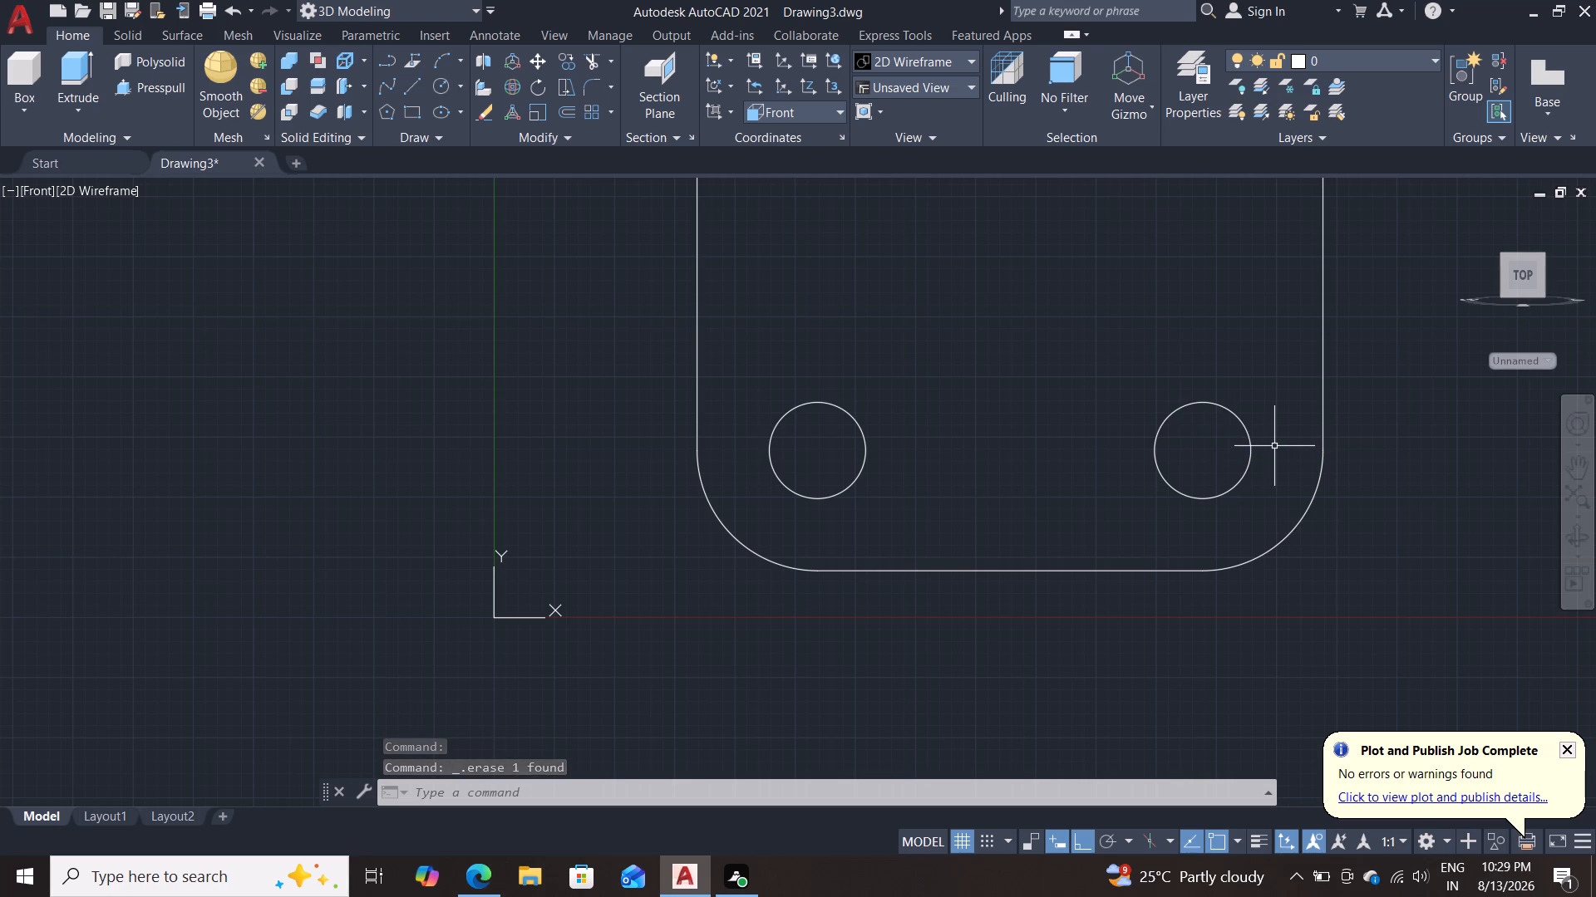
Presspull the plate area around the two holes by 25 to form a solid.
{"action": "scroll", "coordinate": [1365, 453], "scroll_direction": "down", "scroll_amount": 1}
{"action": "middle_click_drag", "start_coordinate": [1403, 476], "coordinate": [1271, 499], "text": "shift"}
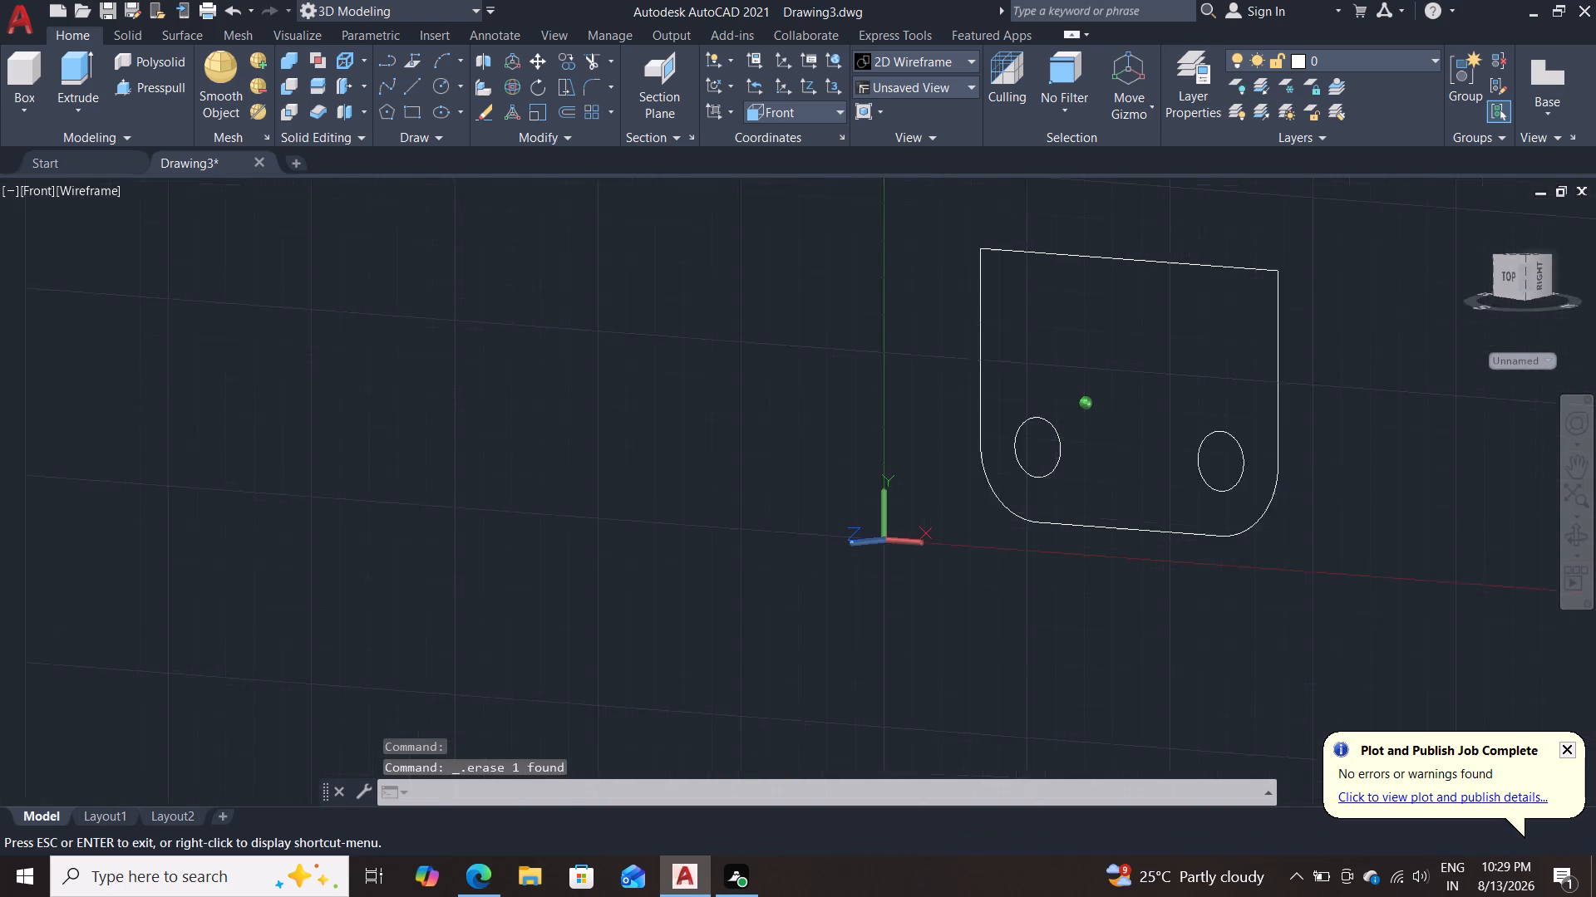
{"action": "middle_click_drag", "start_coordinate": [1271, 499], "coordinate": [1218, 492], "text": "shift"}
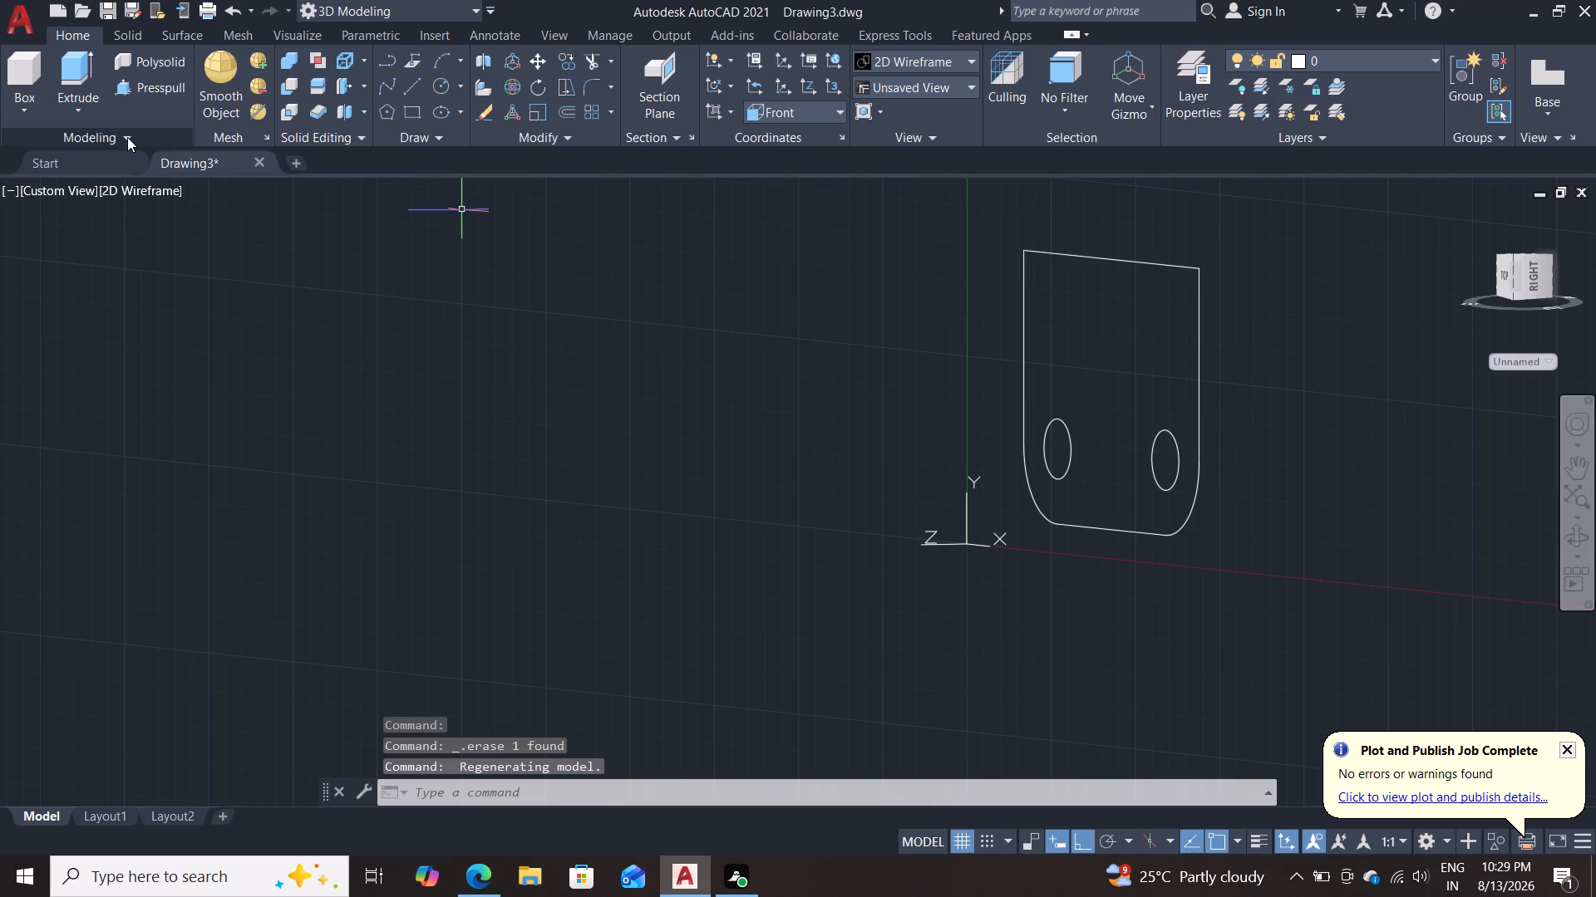
{"action": "left_click", "coordinate": [140, 91]}
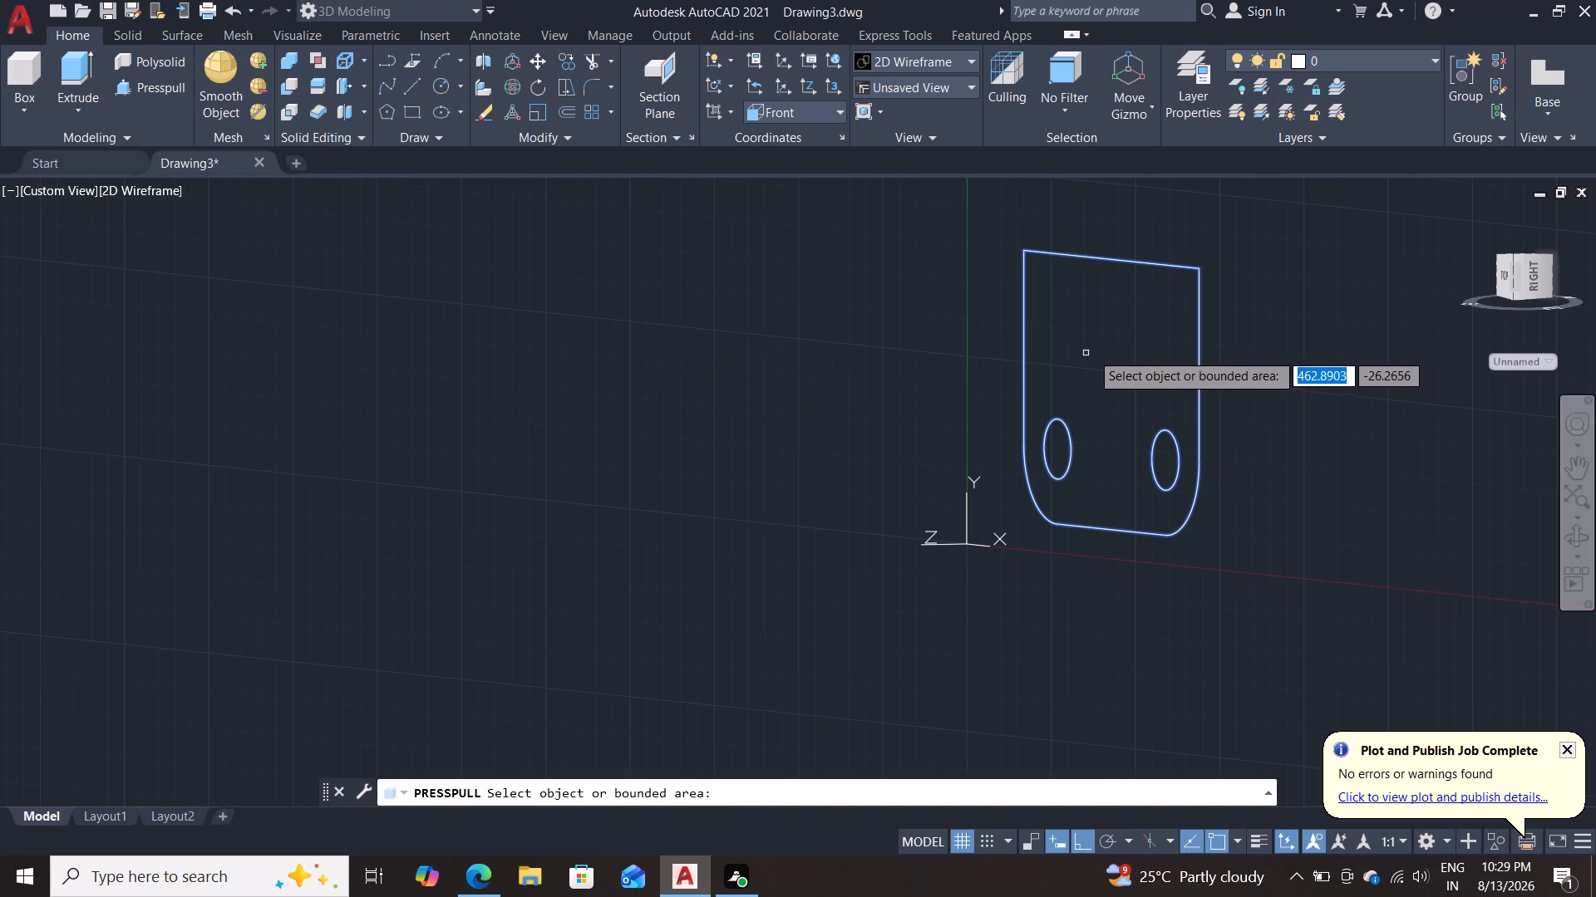
{"action": "left_click", "coordinate": [1126, 346]}
{"action": "type", "text": "25"}
{"action": "key", "text": "Return"}
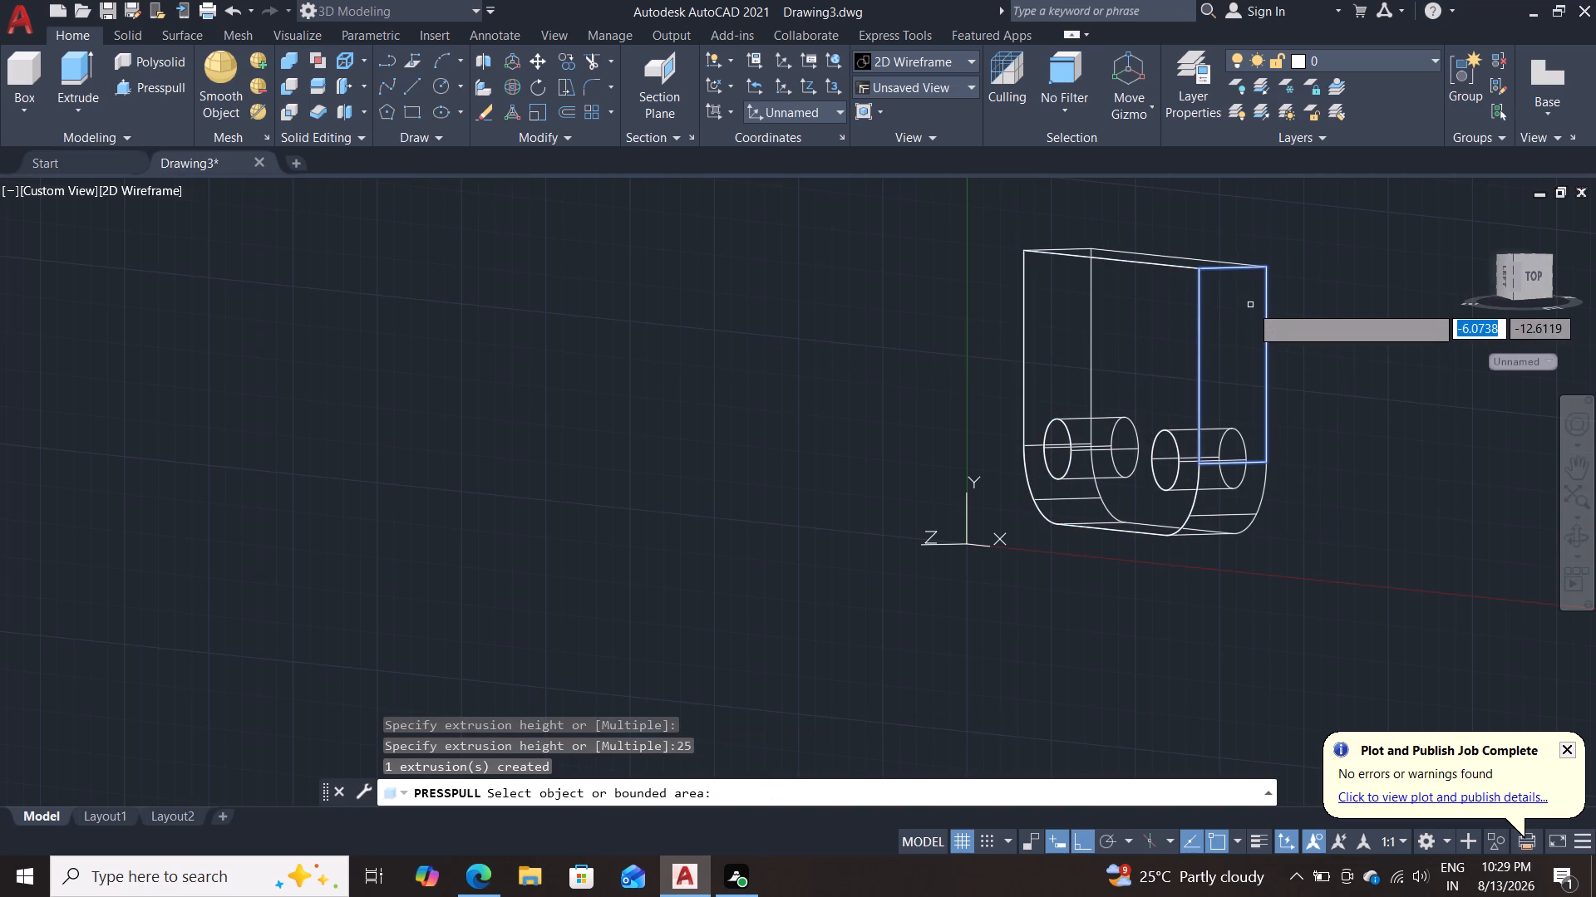
{"action": "key", "text": "Escape"}
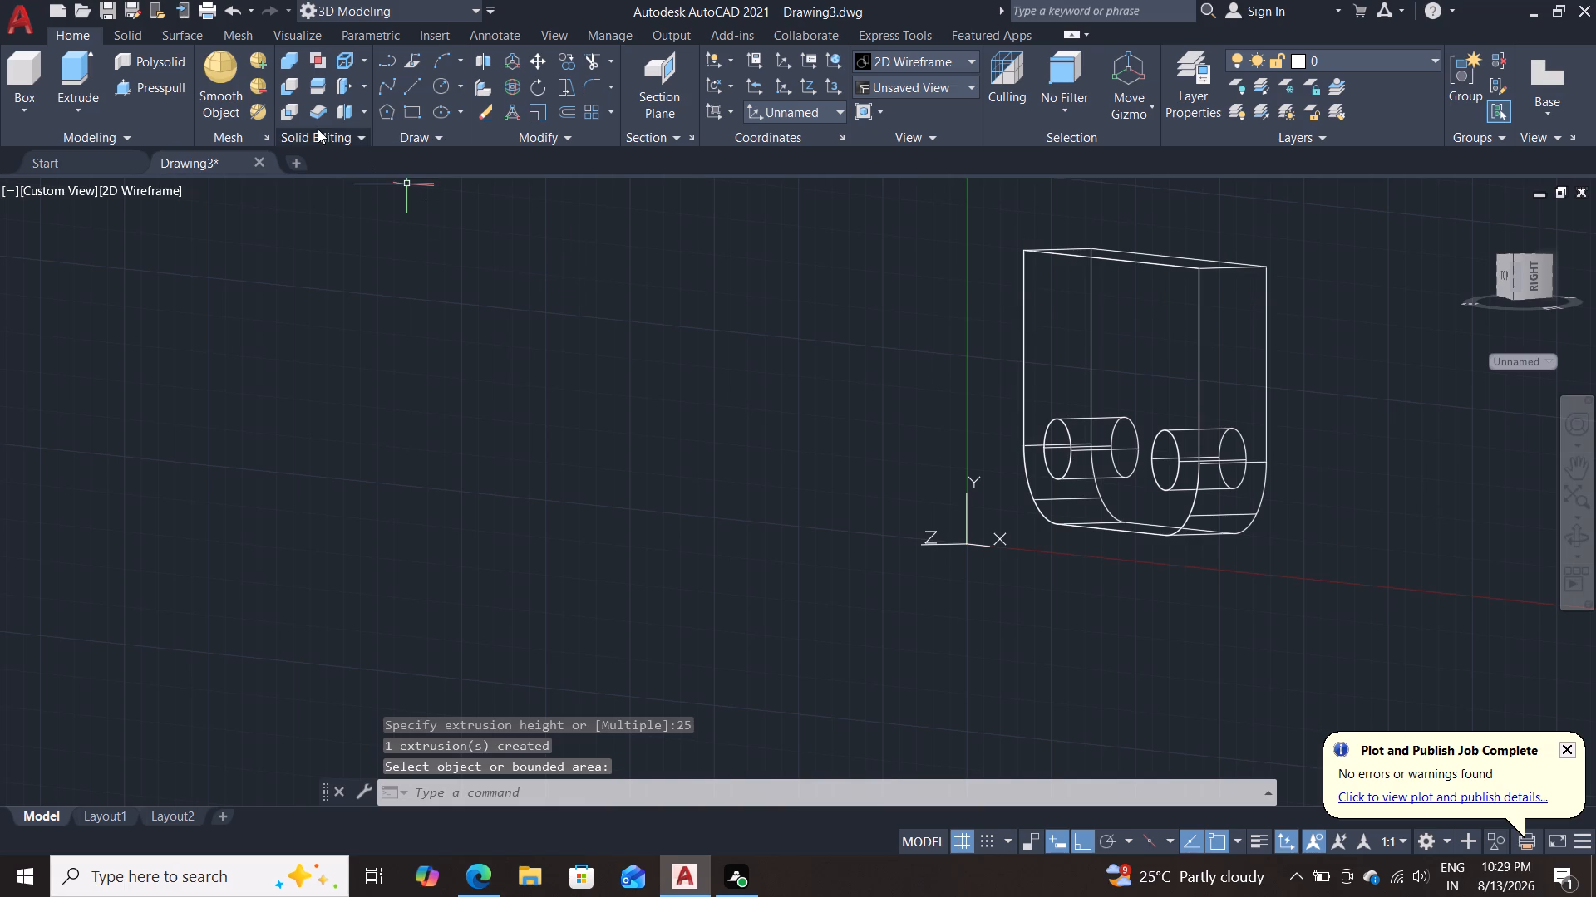
Set the viewport's visual style to Shades of Gray.
{"action": "left_click", "coordinate": [145, 191]}
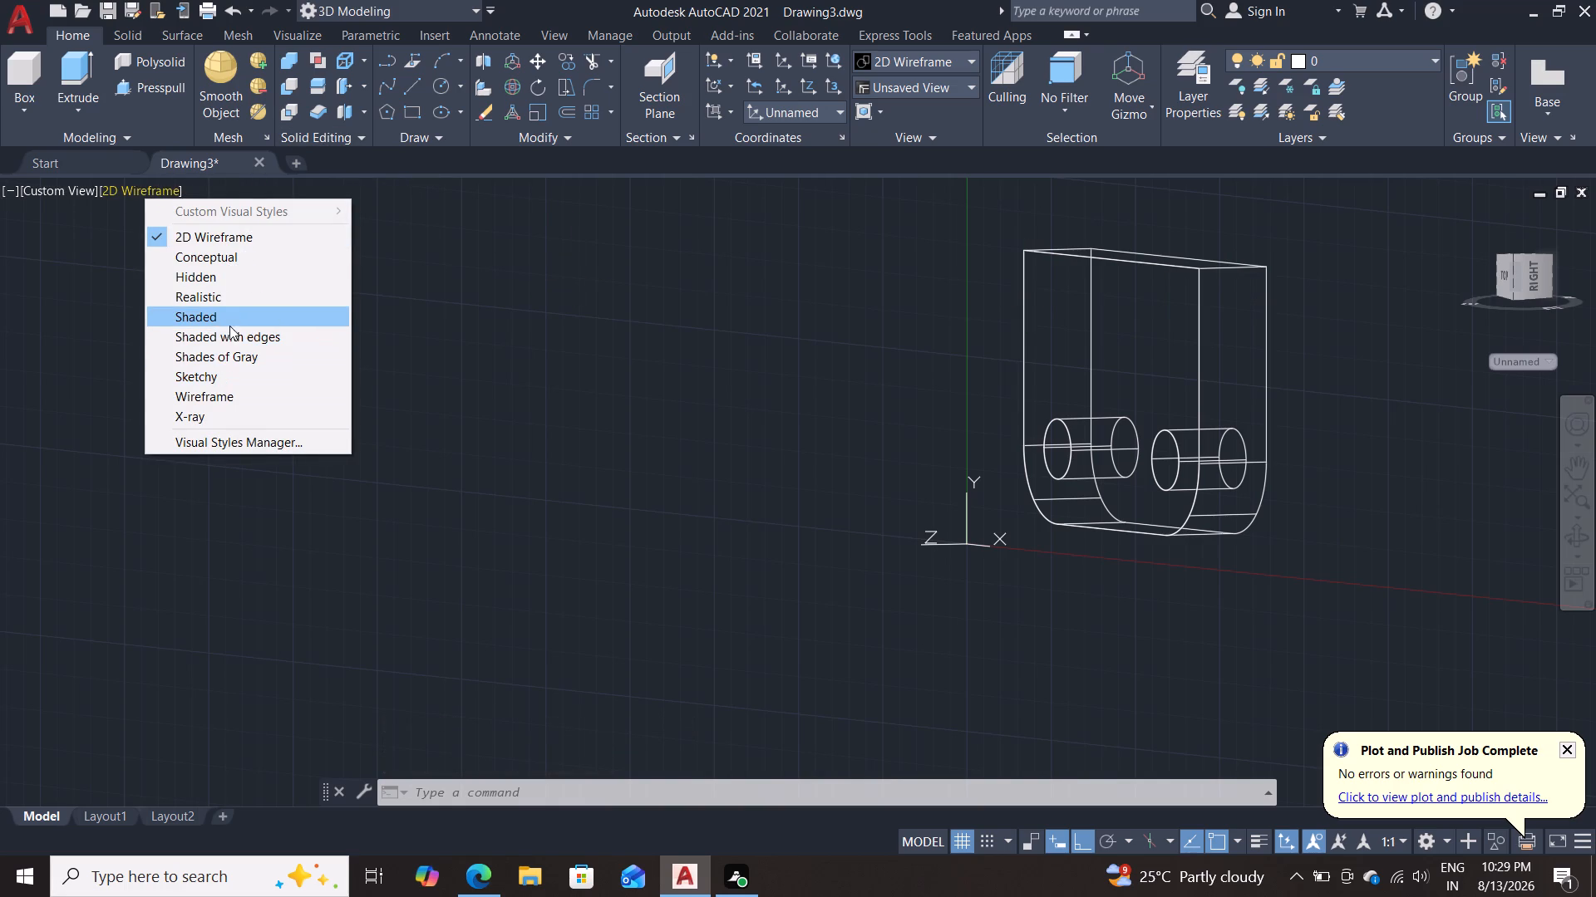
{"action": "left_click", "coordinate": [229, 349]}
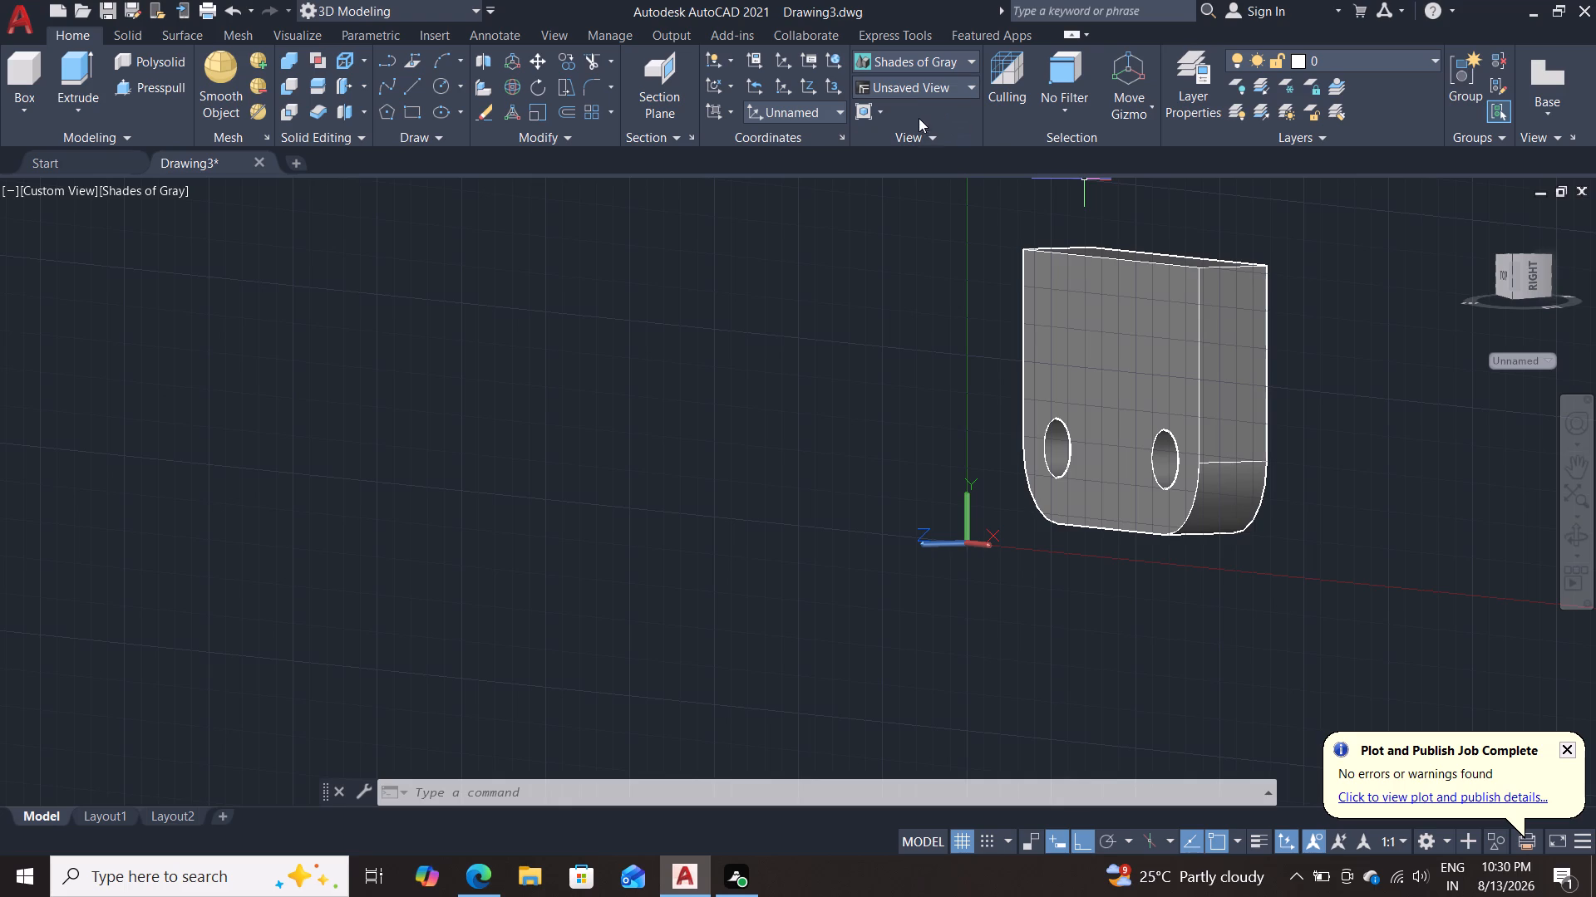
Switch the model to the Top view, with open space around the solid's top face.
{"action": "left_click", "coordinate": [924, 86]}
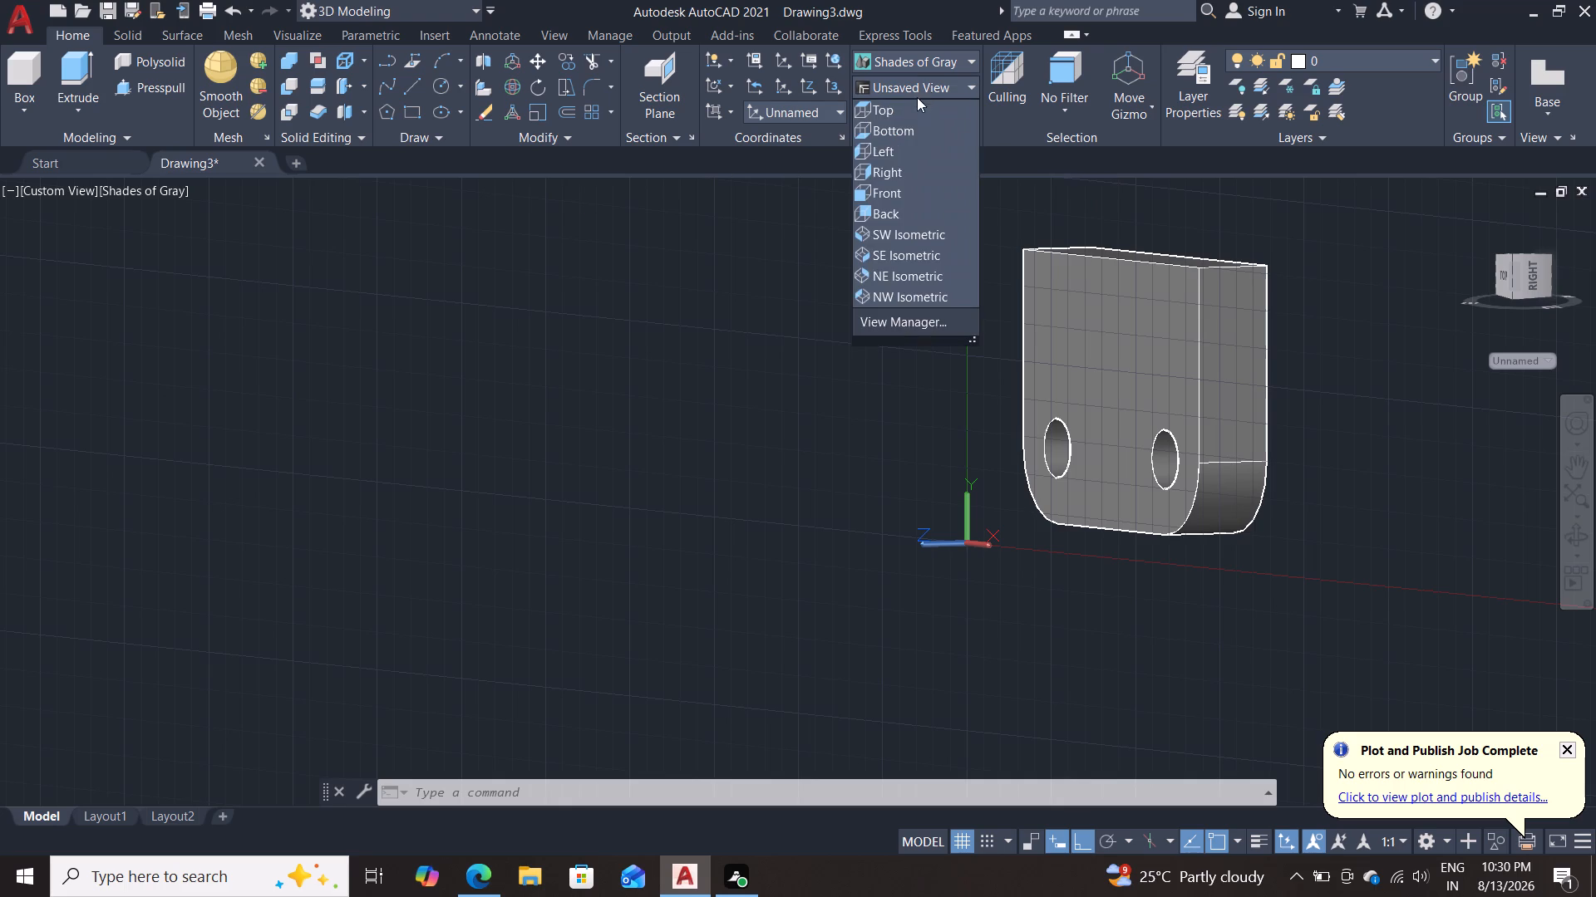
{"action": "left_click", "coordinate": [912, 112]}
{"action": "scroll", "coordinate": [993, 264], "scroll_direction": "down", "scroll_amount": 1}
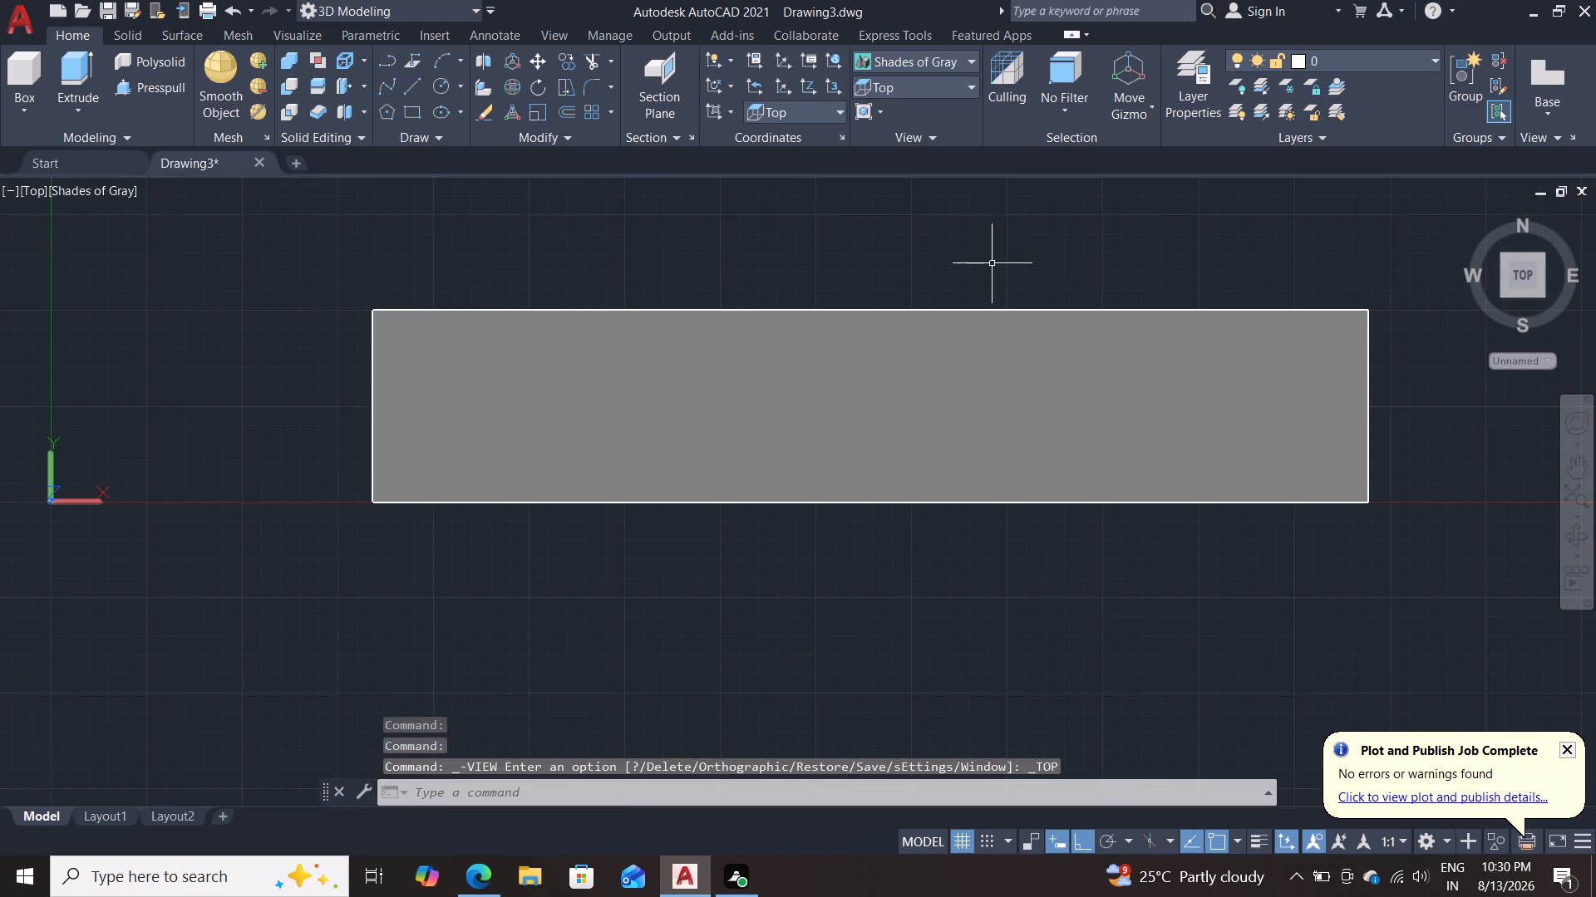
{"action": "middle_click_drag", "start_coordinate": [1022, 254], "coordinate": [1033, 409]}
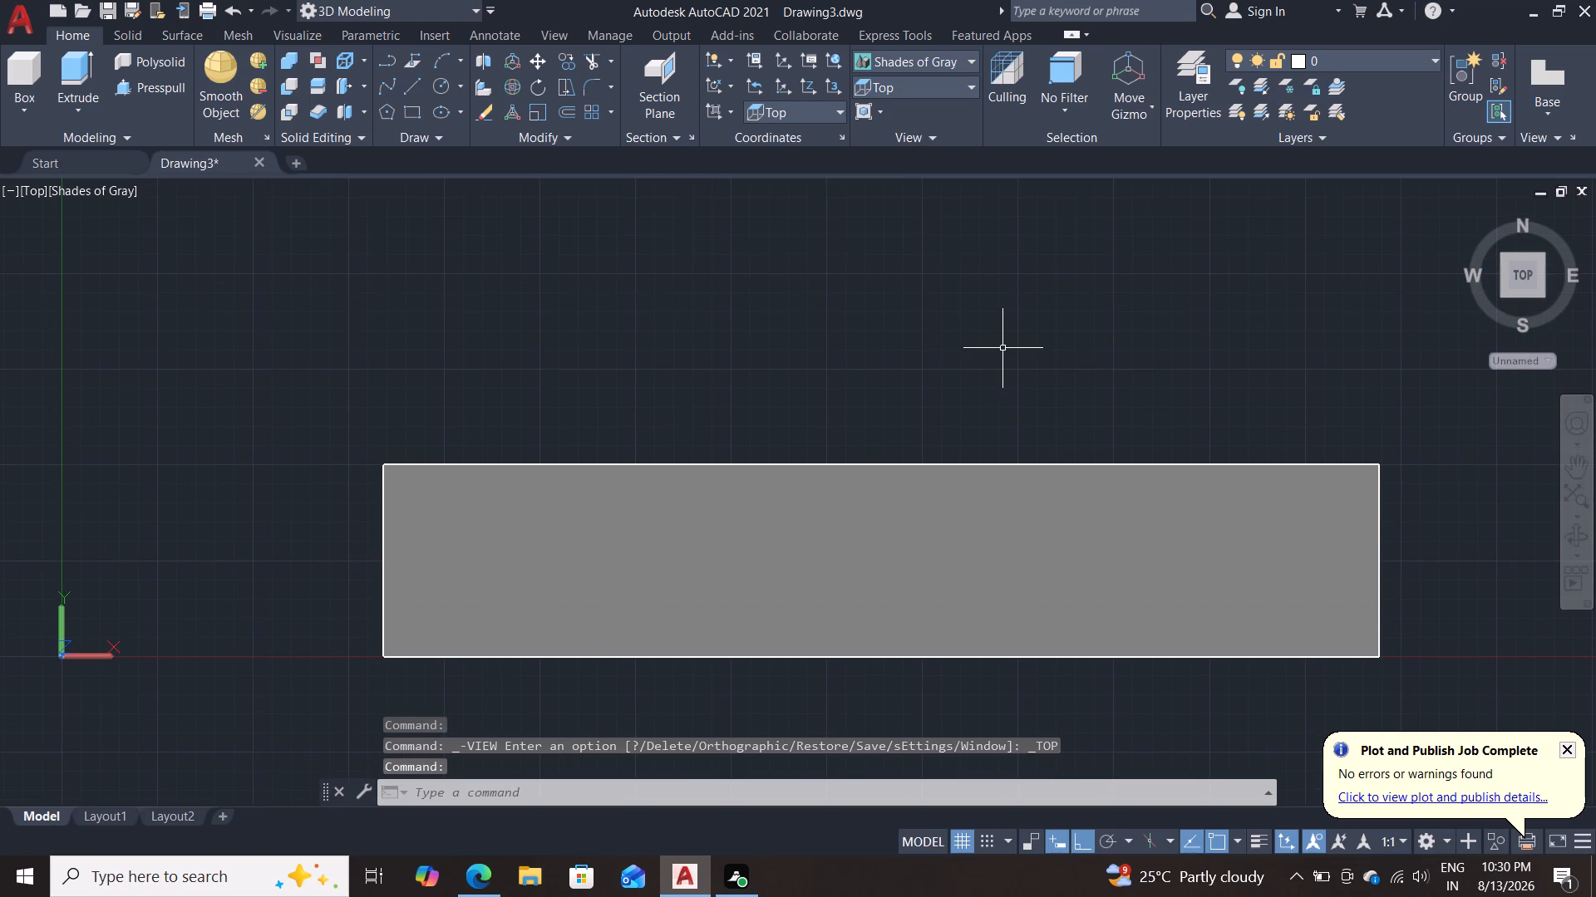
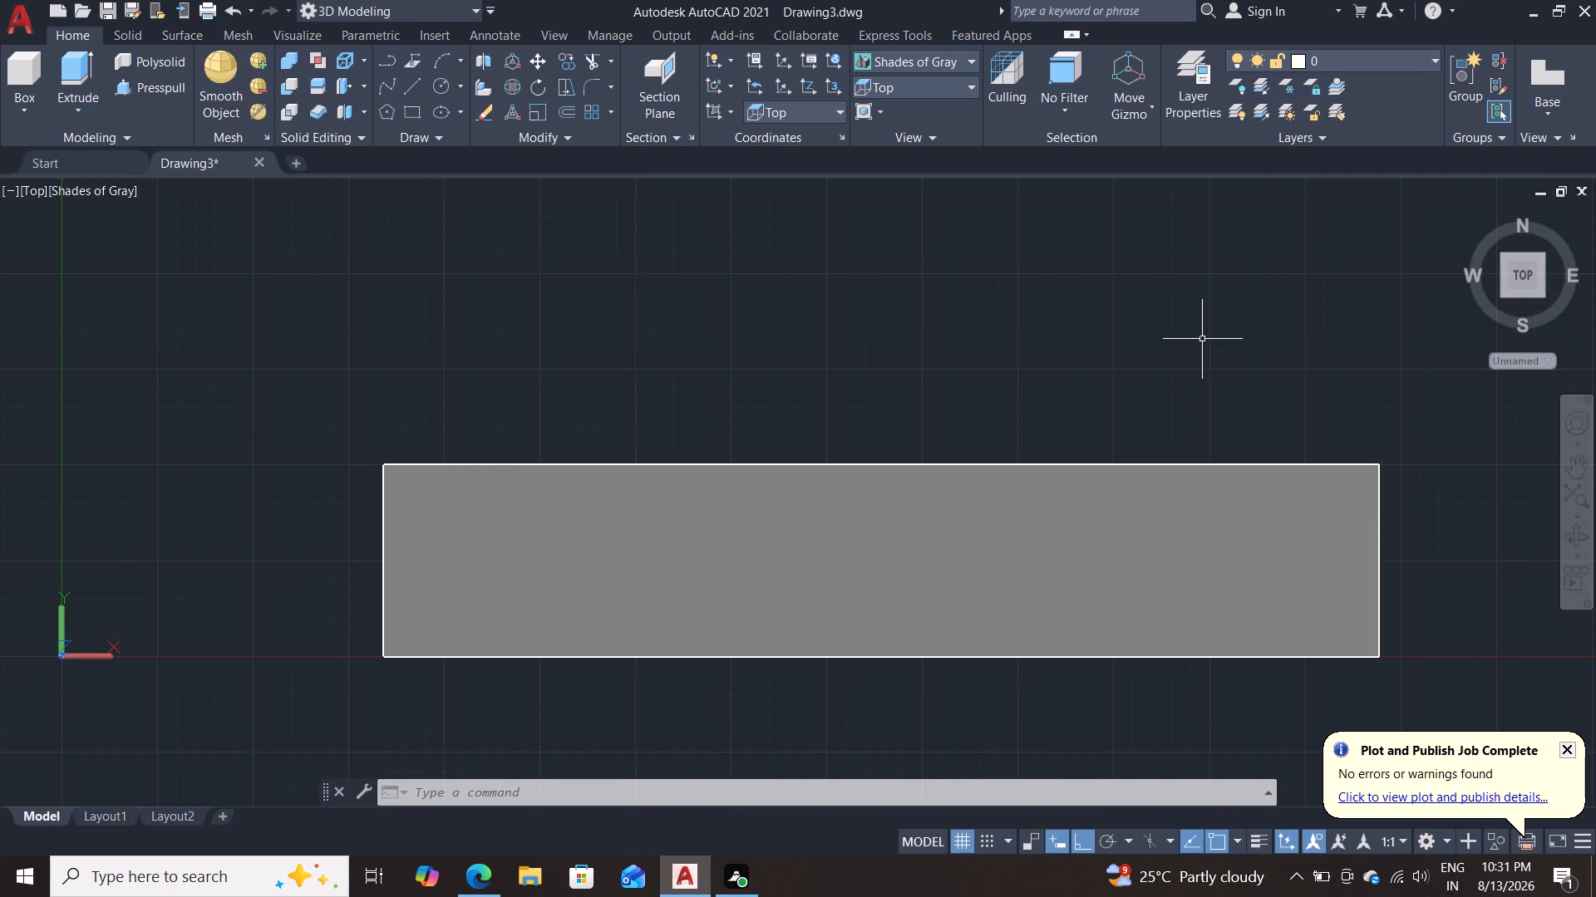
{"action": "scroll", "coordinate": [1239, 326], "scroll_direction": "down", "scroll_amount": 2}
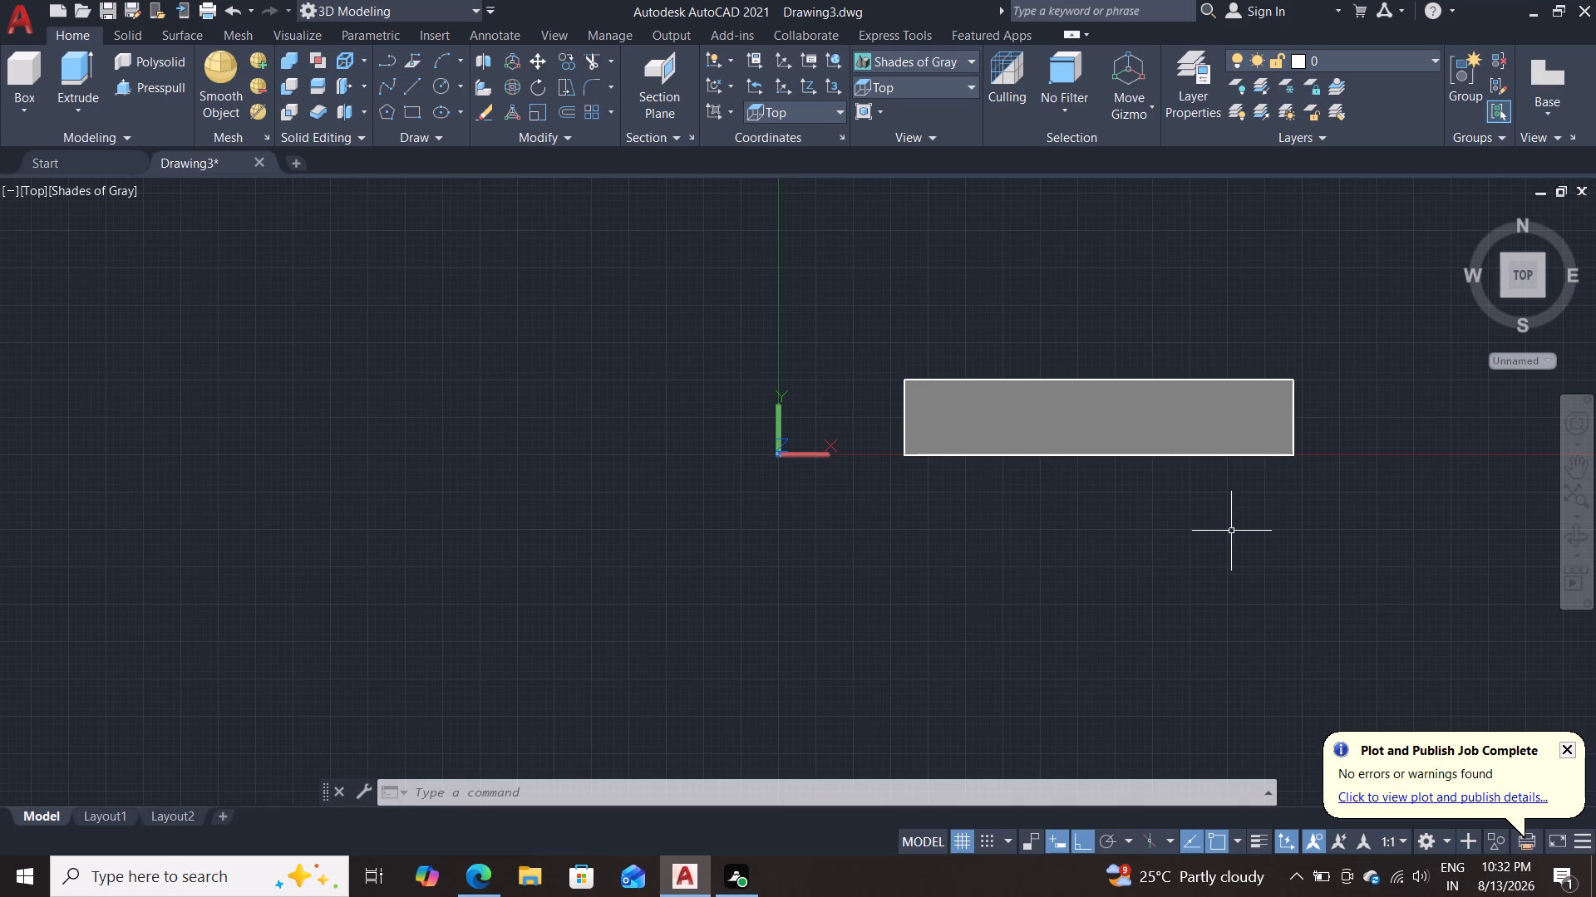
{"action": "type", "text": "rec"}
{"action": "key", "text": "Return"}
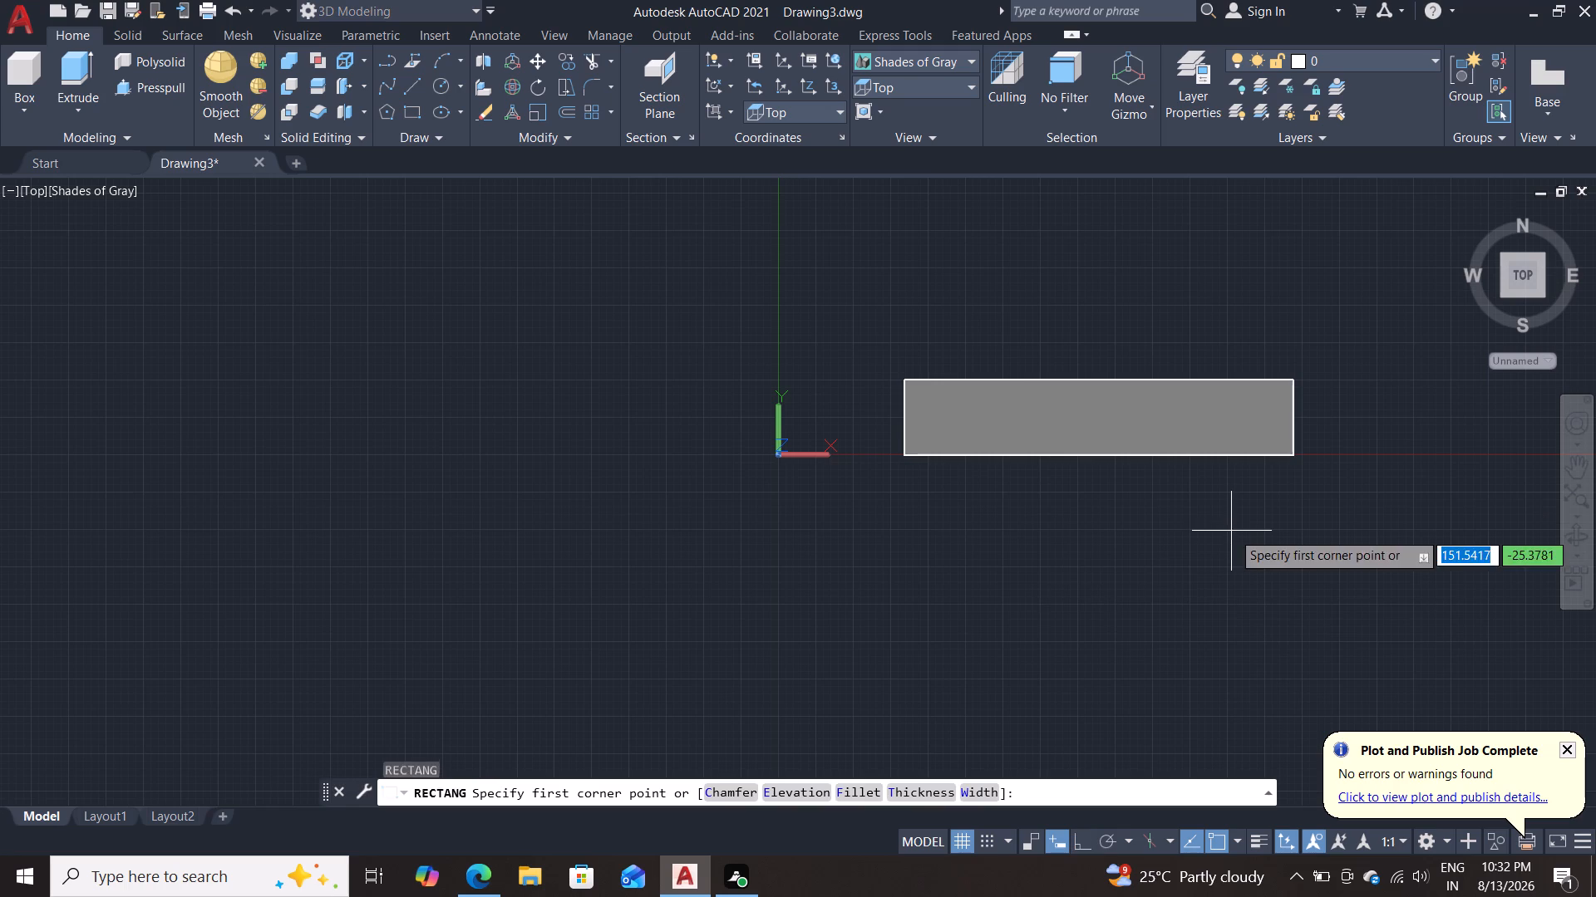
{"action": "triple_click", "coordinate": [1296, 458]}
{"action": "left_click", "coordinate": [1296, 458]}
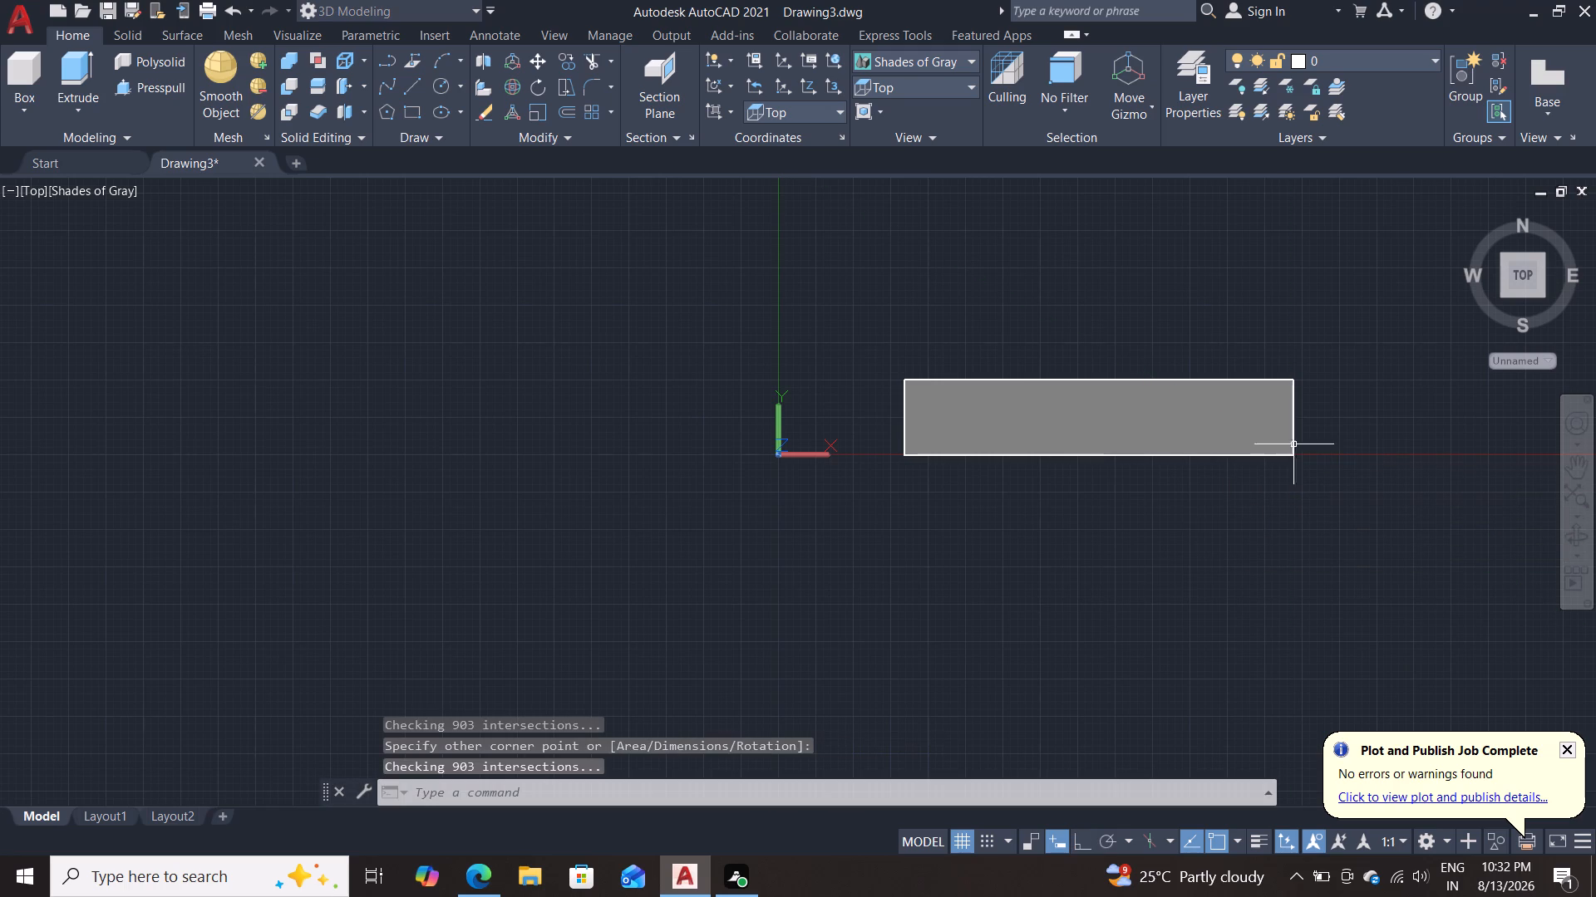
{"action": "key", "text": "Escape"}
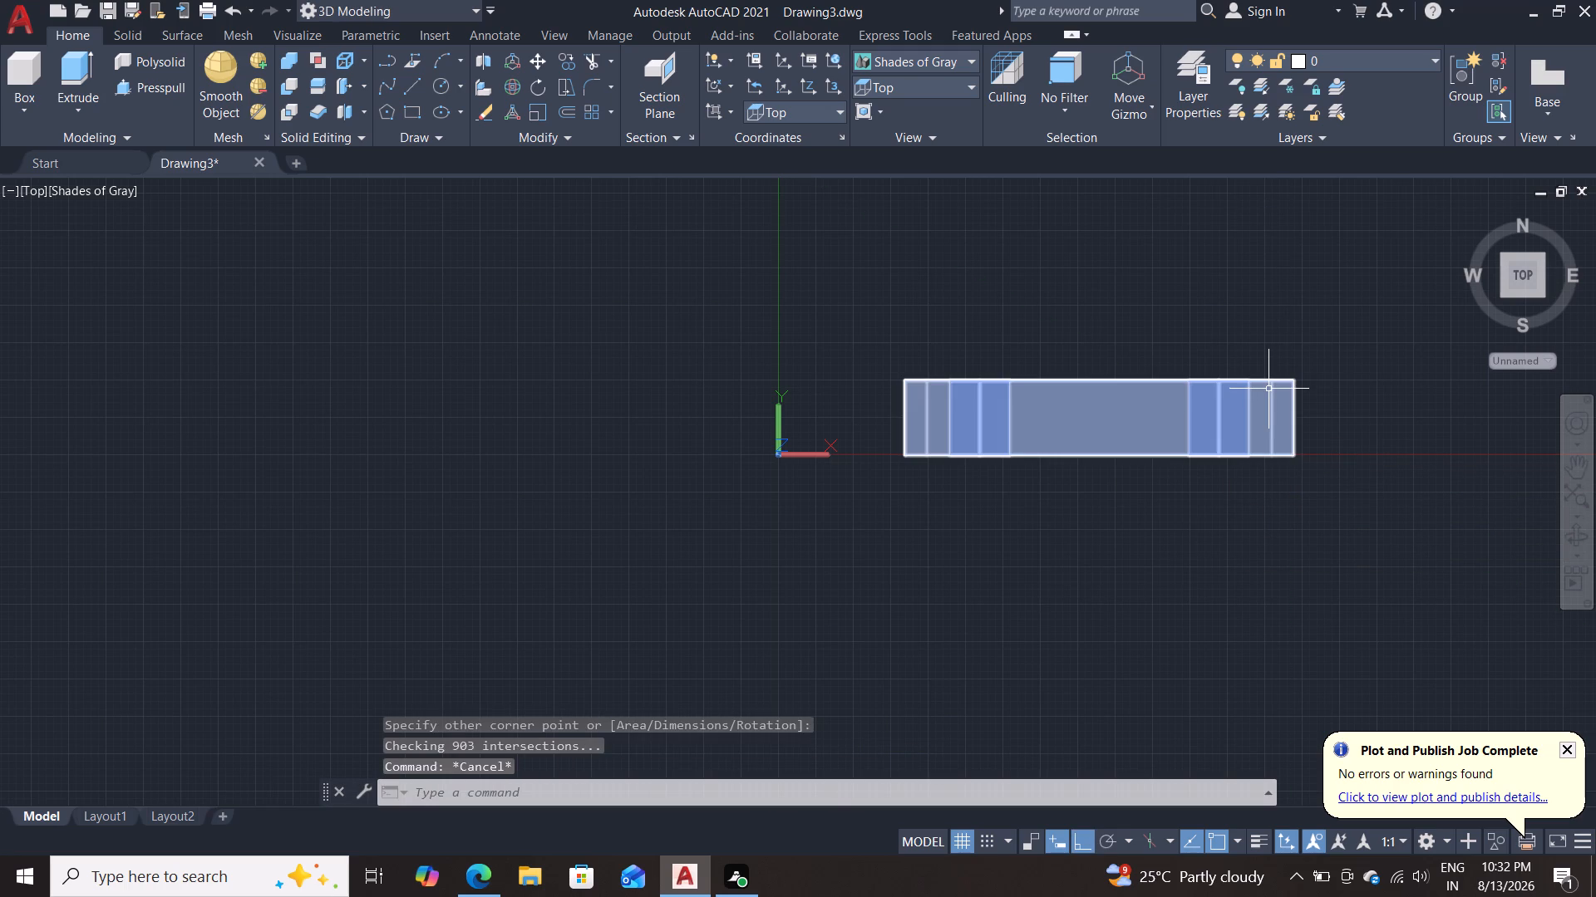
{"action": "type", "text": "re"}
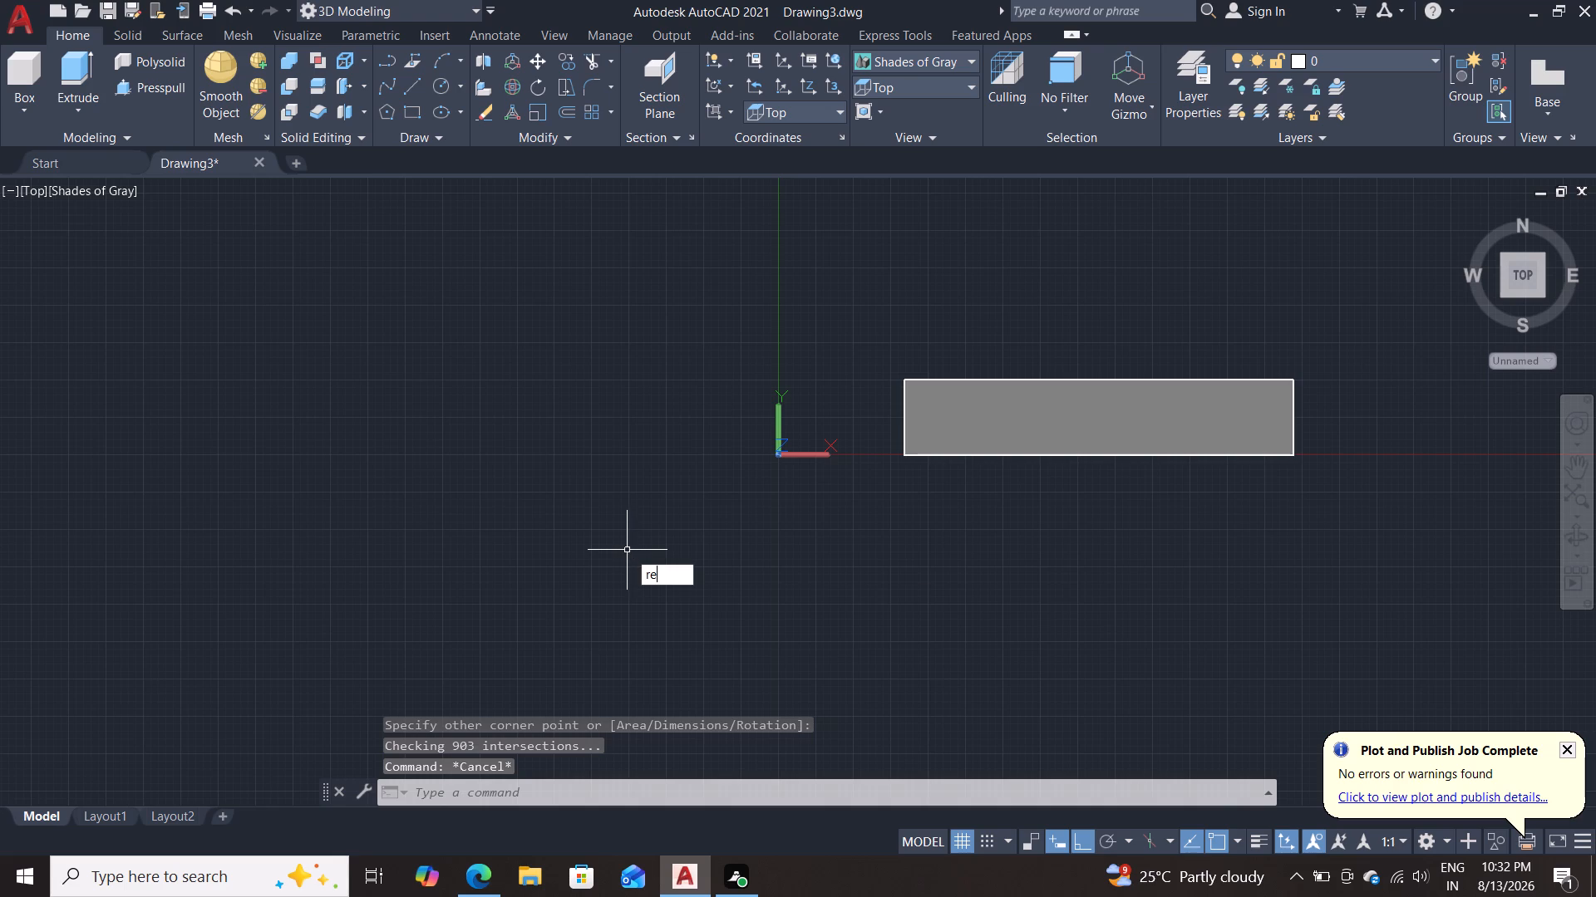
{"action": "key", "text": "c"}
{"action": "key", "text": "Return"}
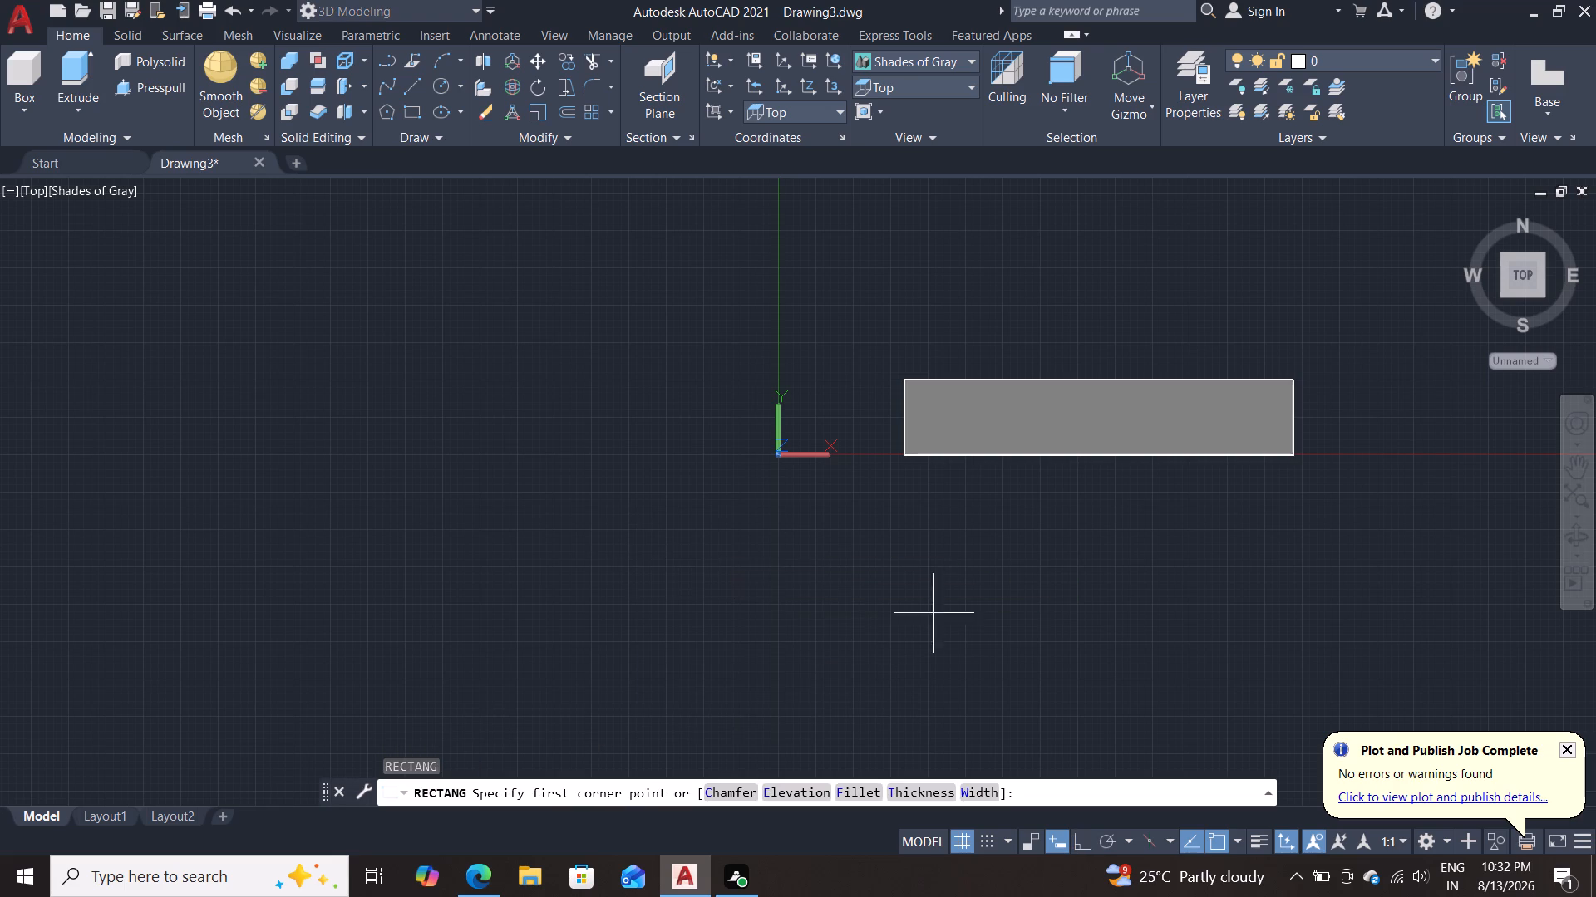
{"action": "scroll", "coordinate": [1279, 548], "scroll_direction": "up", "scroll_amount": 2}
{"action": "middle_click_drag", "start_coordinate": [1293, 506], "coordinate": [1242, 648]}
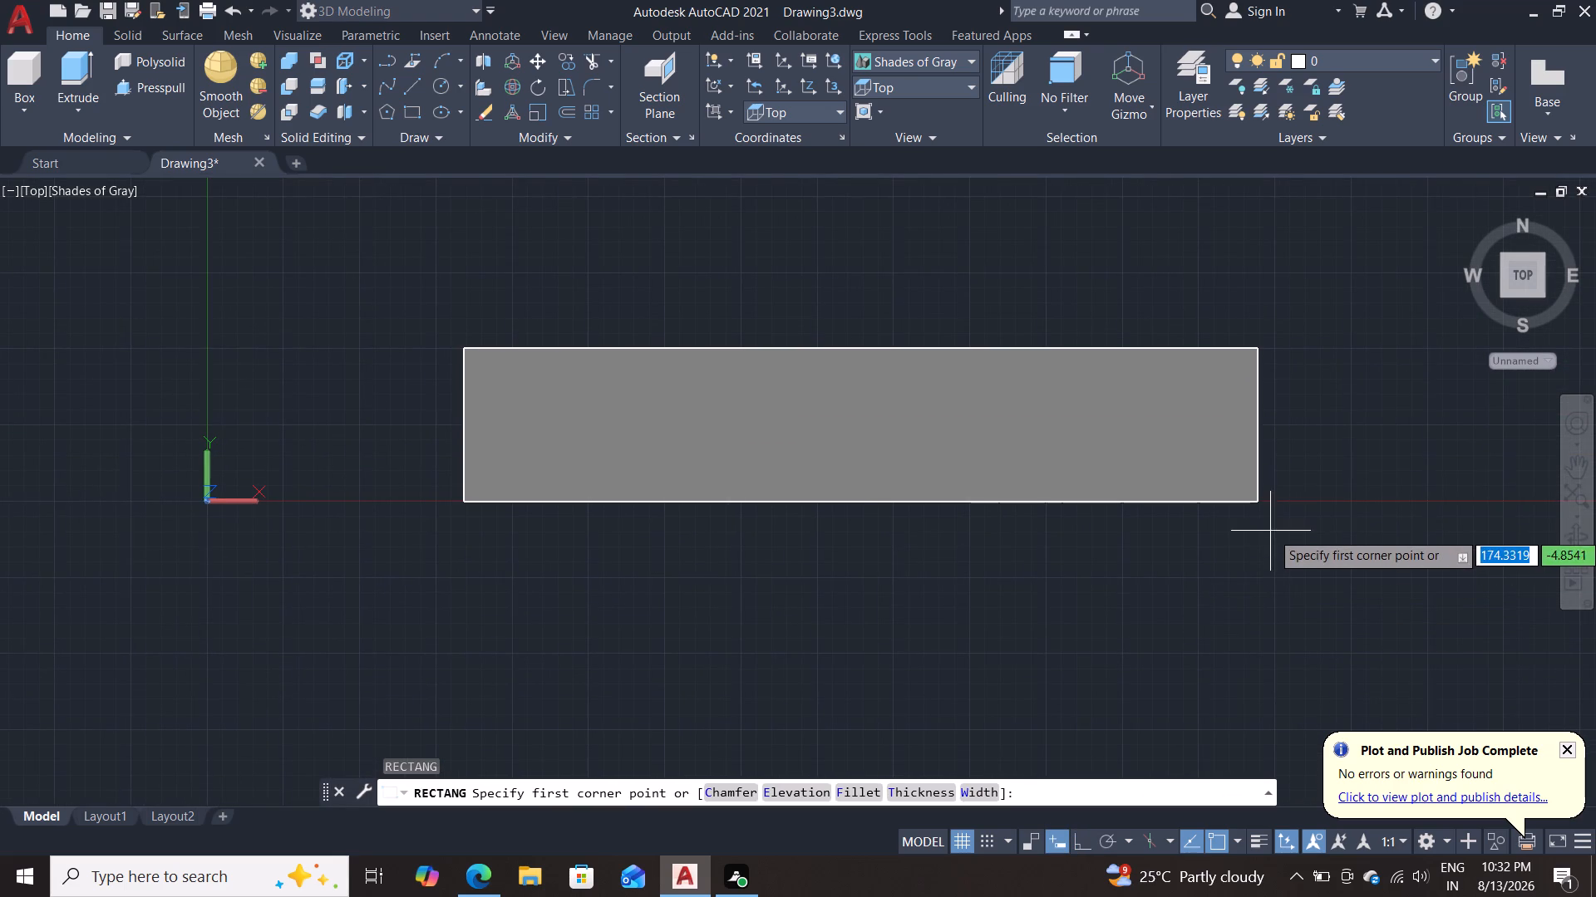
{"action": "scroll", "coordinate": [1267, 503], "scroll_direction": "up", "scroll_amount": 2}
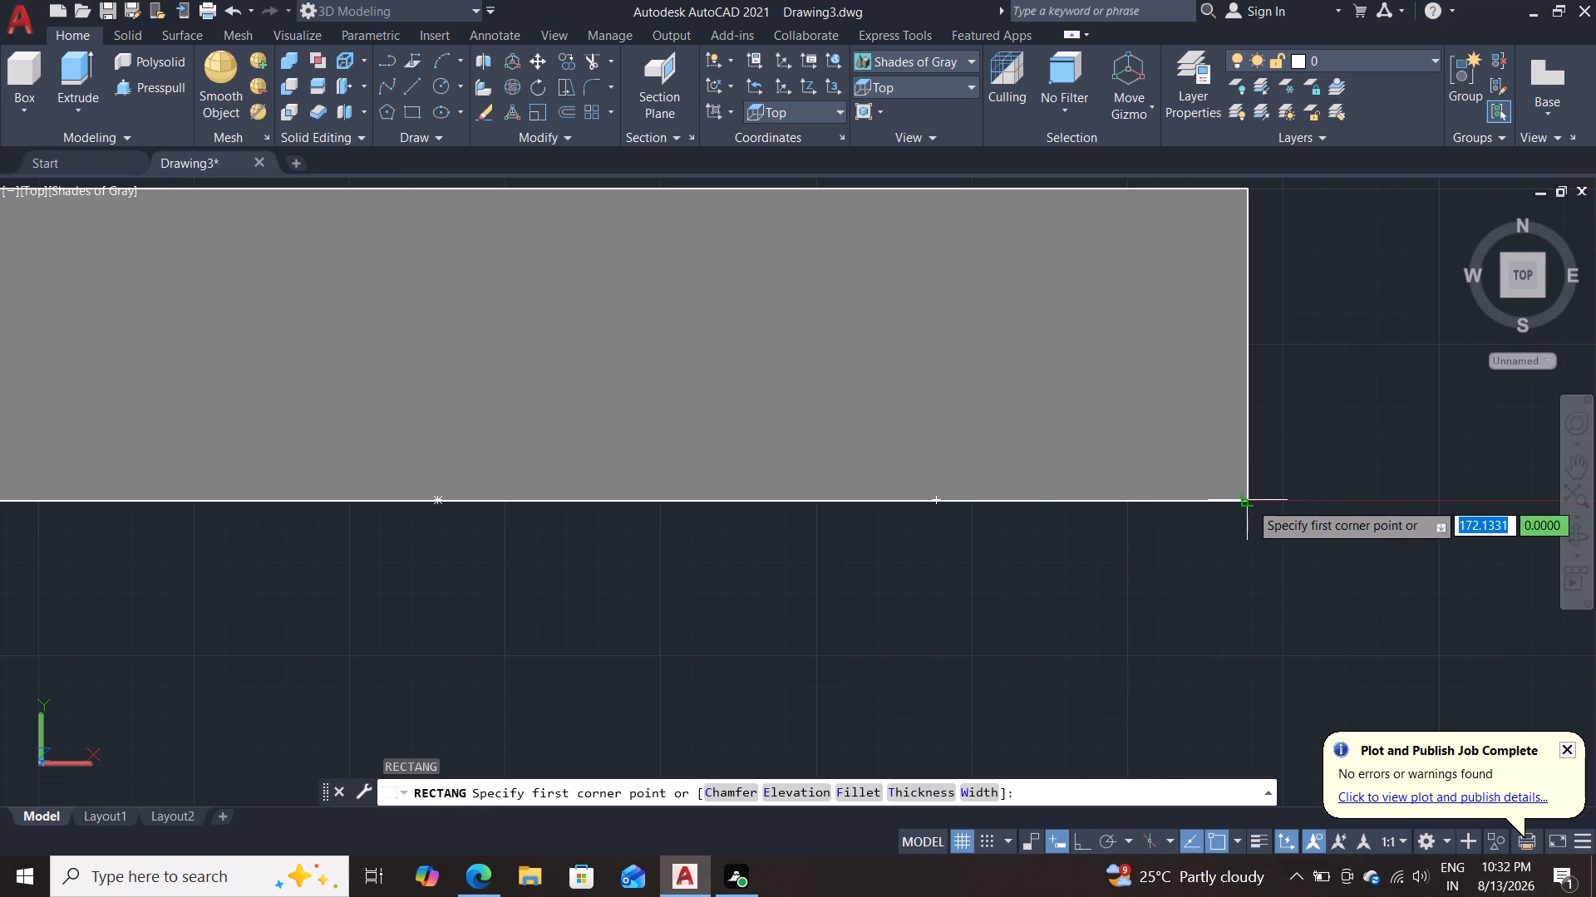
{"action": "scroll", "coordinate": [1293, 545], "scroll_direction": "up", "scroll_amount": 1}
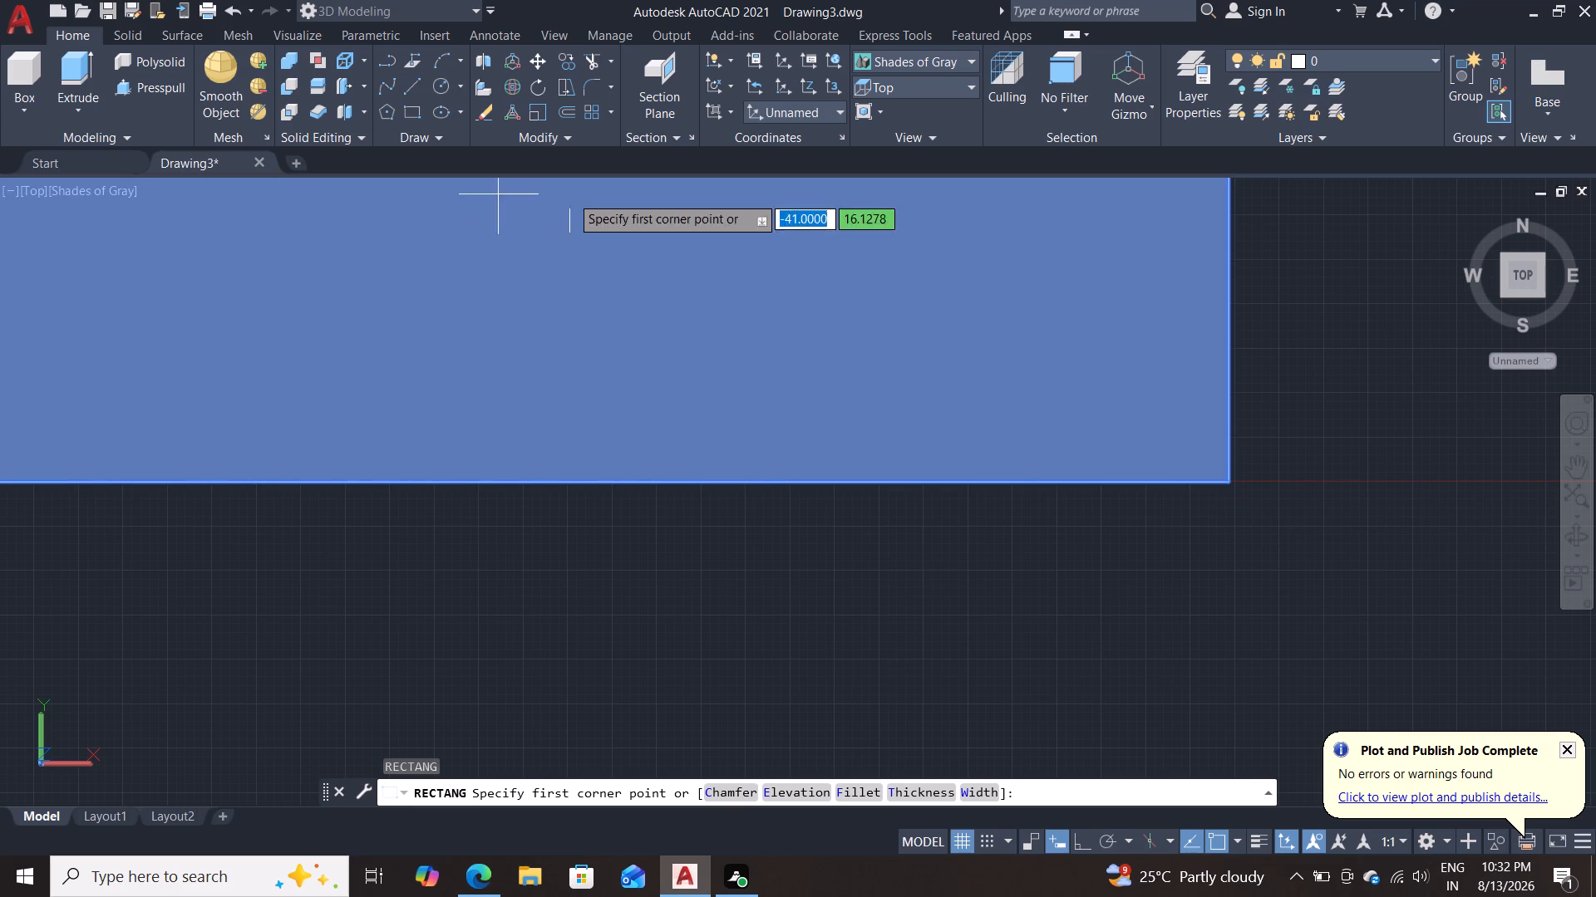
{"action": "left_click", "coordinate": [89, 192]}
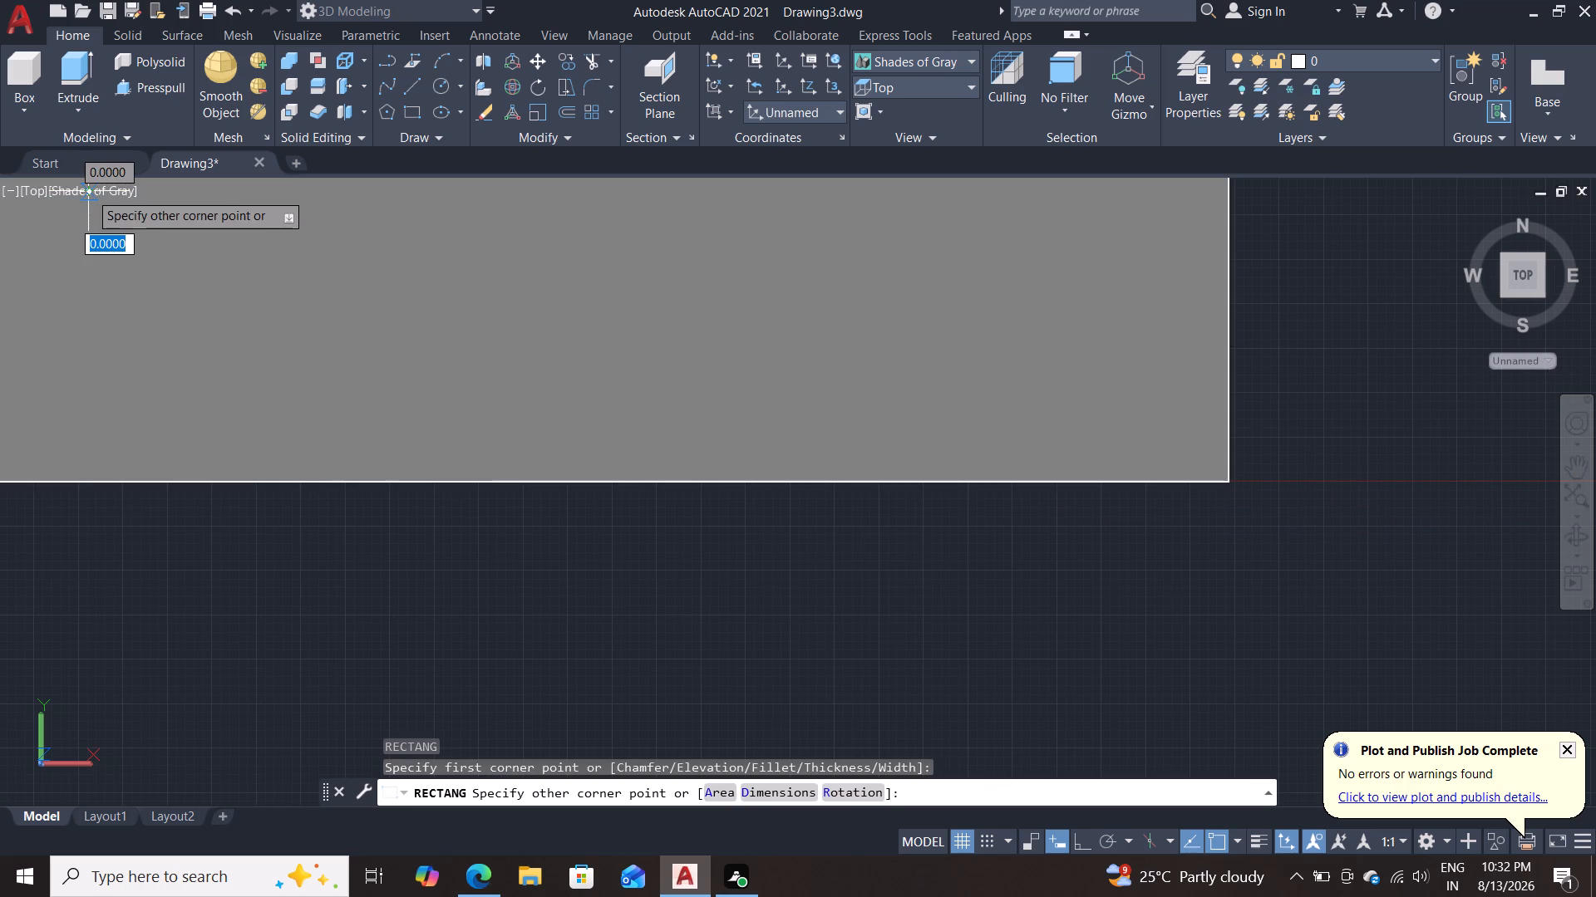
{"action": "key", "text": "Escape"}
Set the viewport's visual style to 2D Wireframe.
{"action": "scroll", "coordinate": [401, 544], "scroll_direction": "down", "scroll_amount": 3}
{"action": "middle_click_drag", "start_coordinate": [462, 532], "coordinate": [560, 576]}
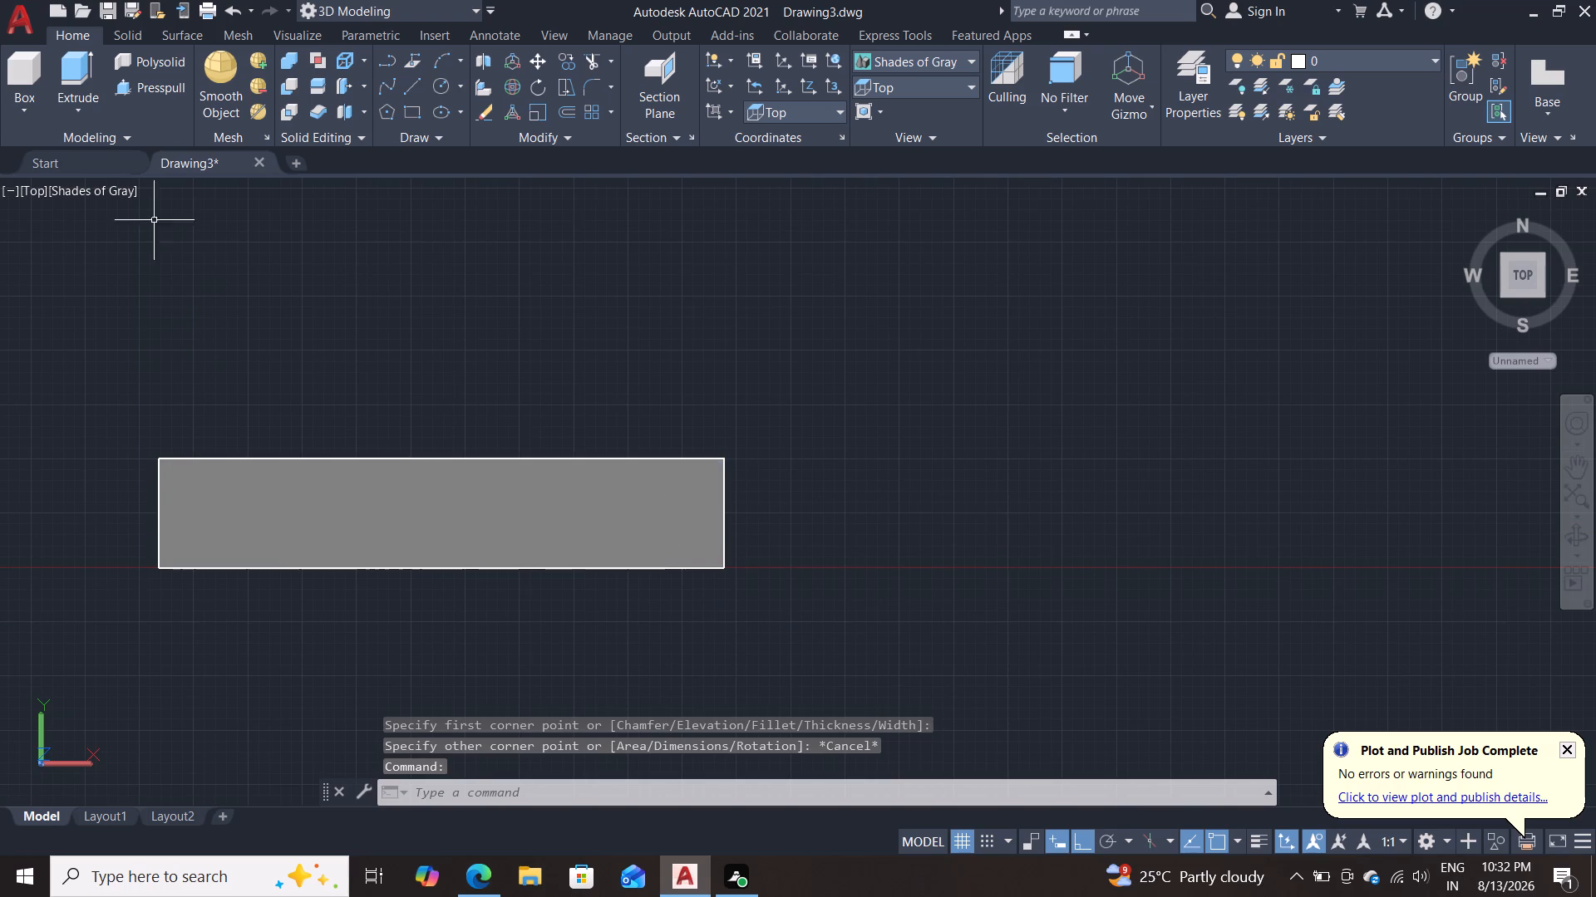
{"action": "double_click", "coordinate": [103, 193]}
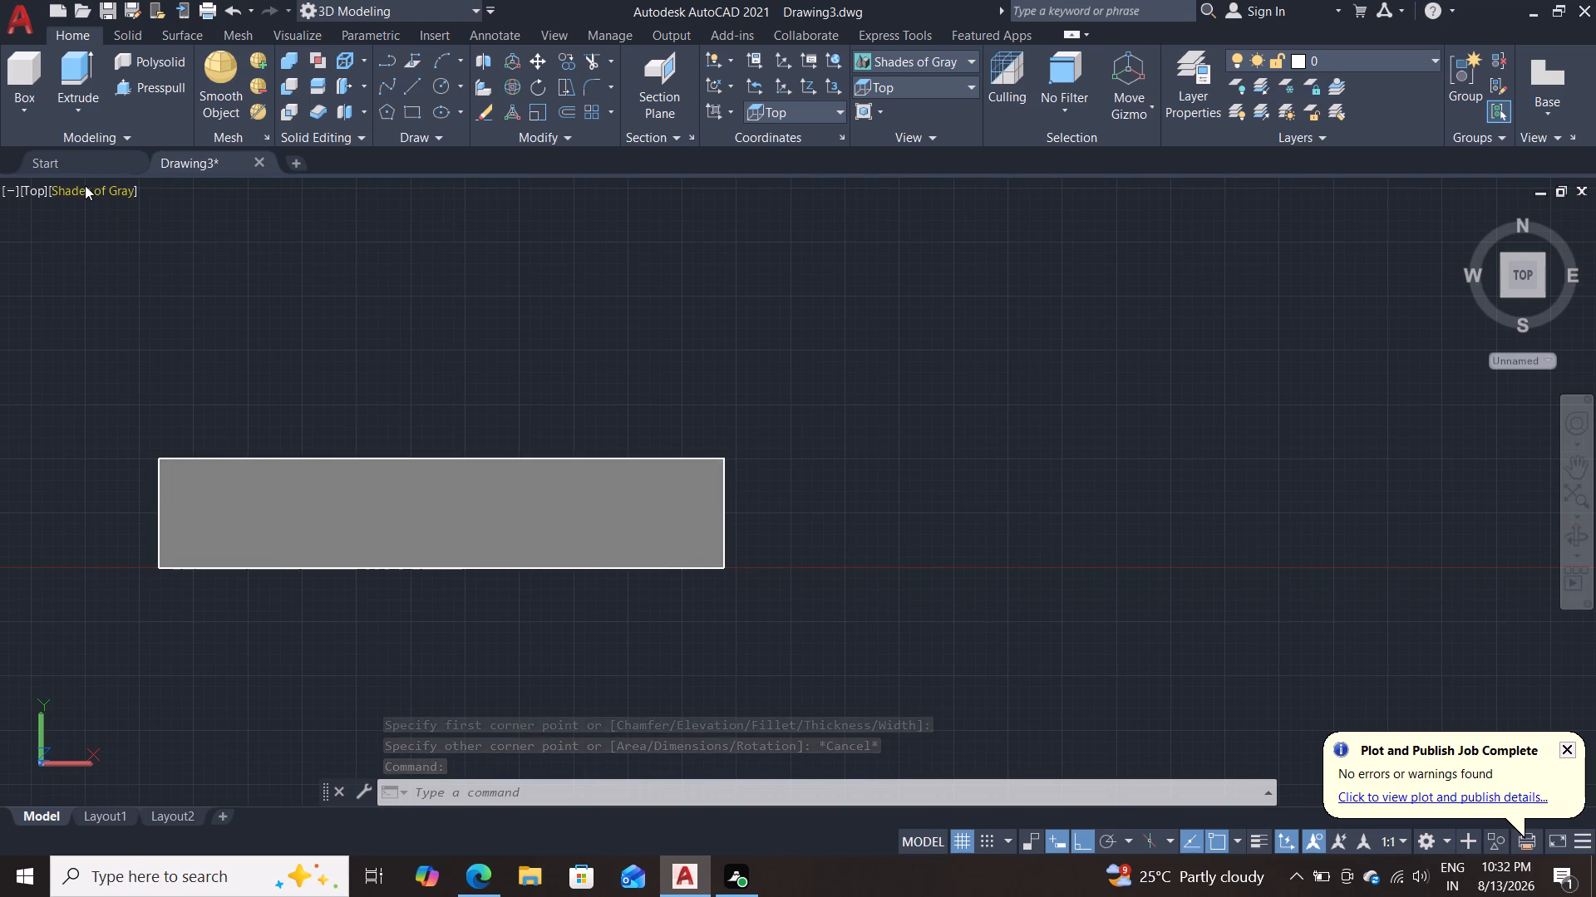
{"action": "double_click", "coordinate": [85, 185]}
{"action": "left_click", "coordinate": [74, 203]}
{"action": "left_click", "coordinate": [81, 192]}
{"action": "double_click", "coordinate": [84, 193]}
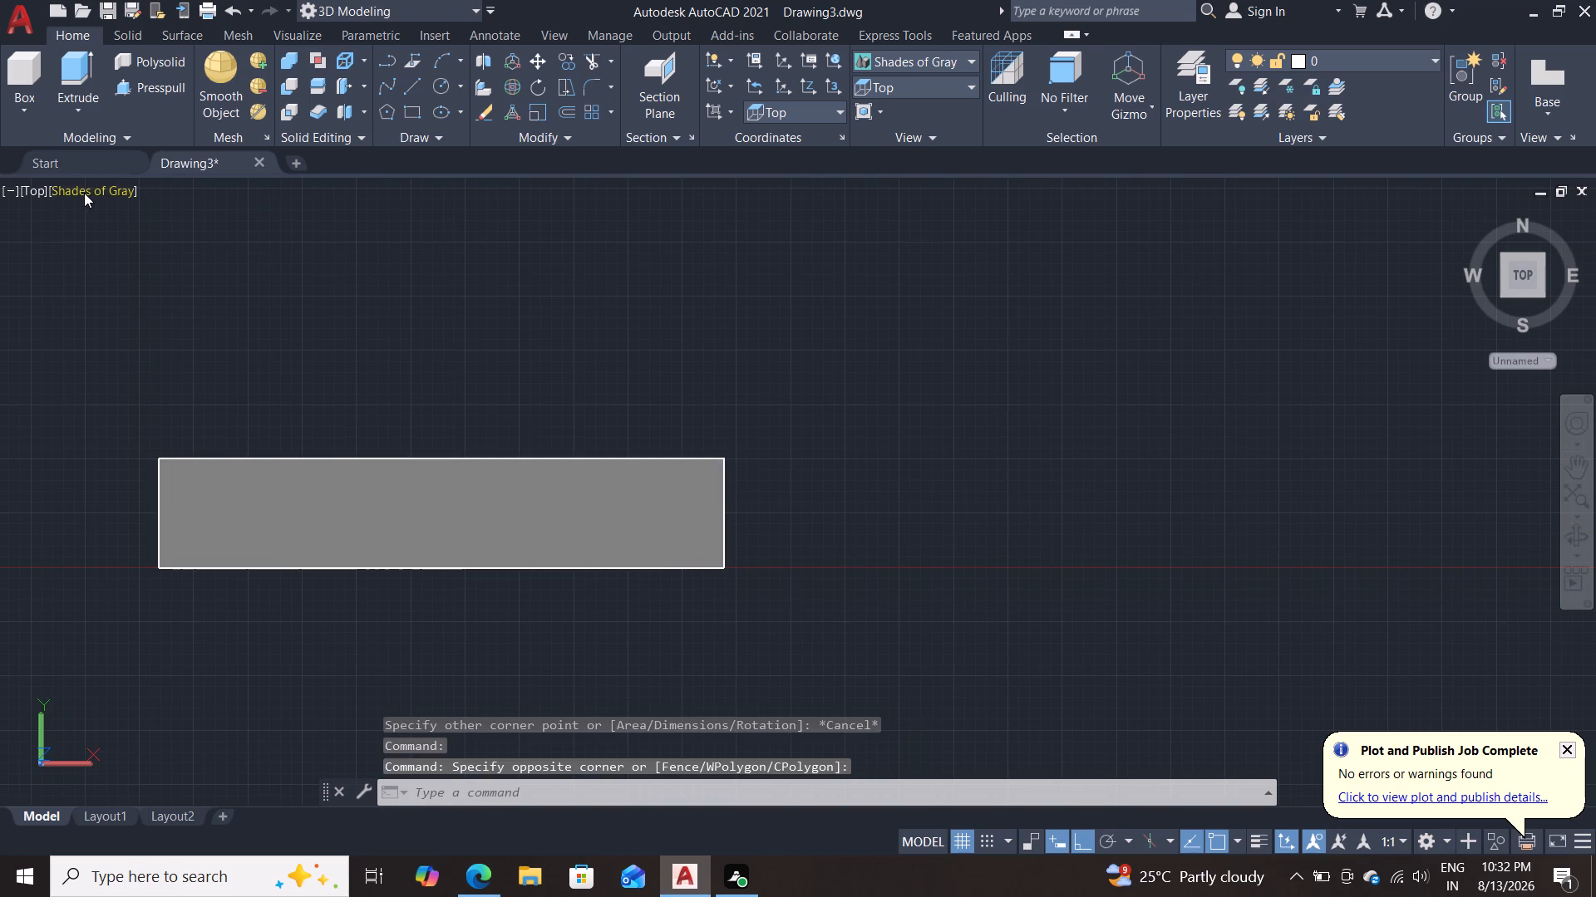
{"action": "left_click", "coordinate": [932, 61]}
{"action": "left_click", "coordinate": [932, 61]}
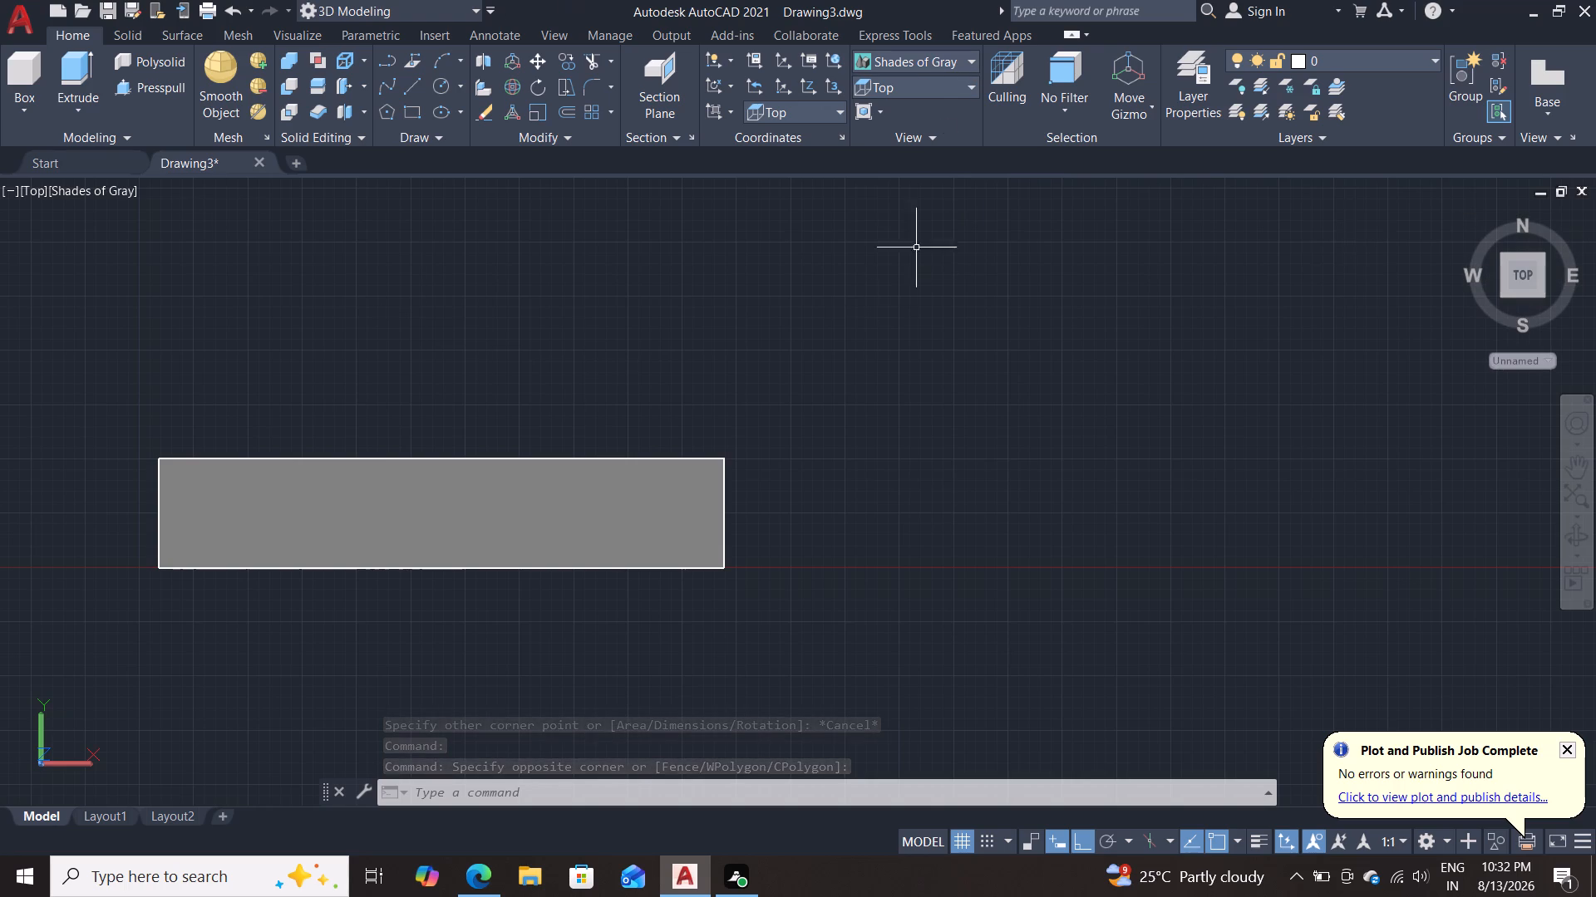
{"action": "left_click", "coordinate": [938, 58]}
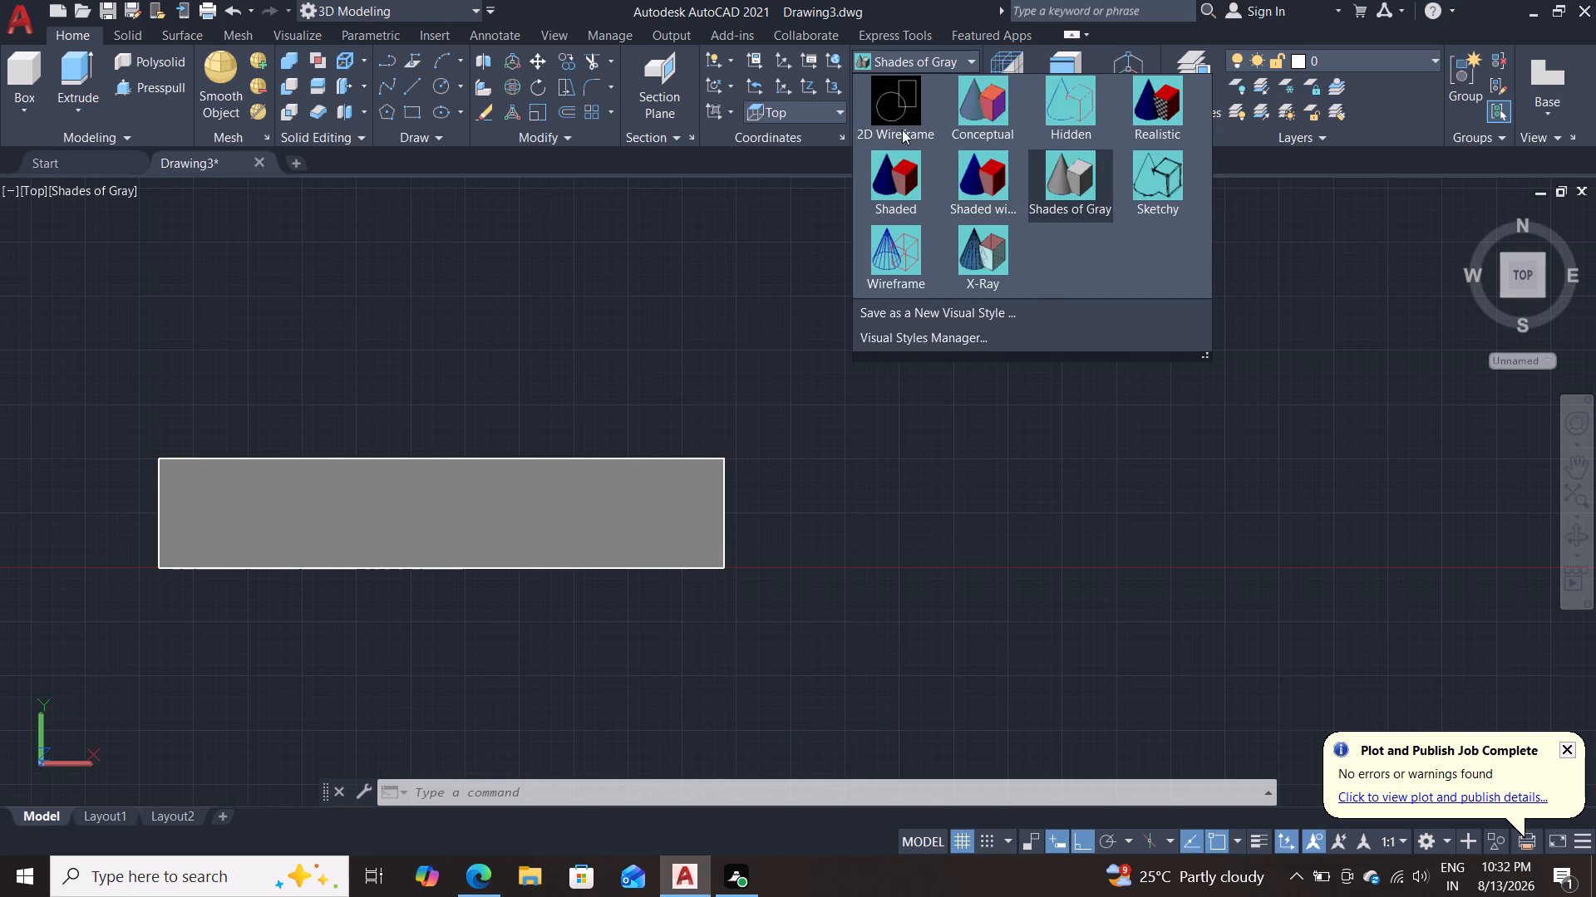
{"action": "left_click", "coordinate": [893, 116]}
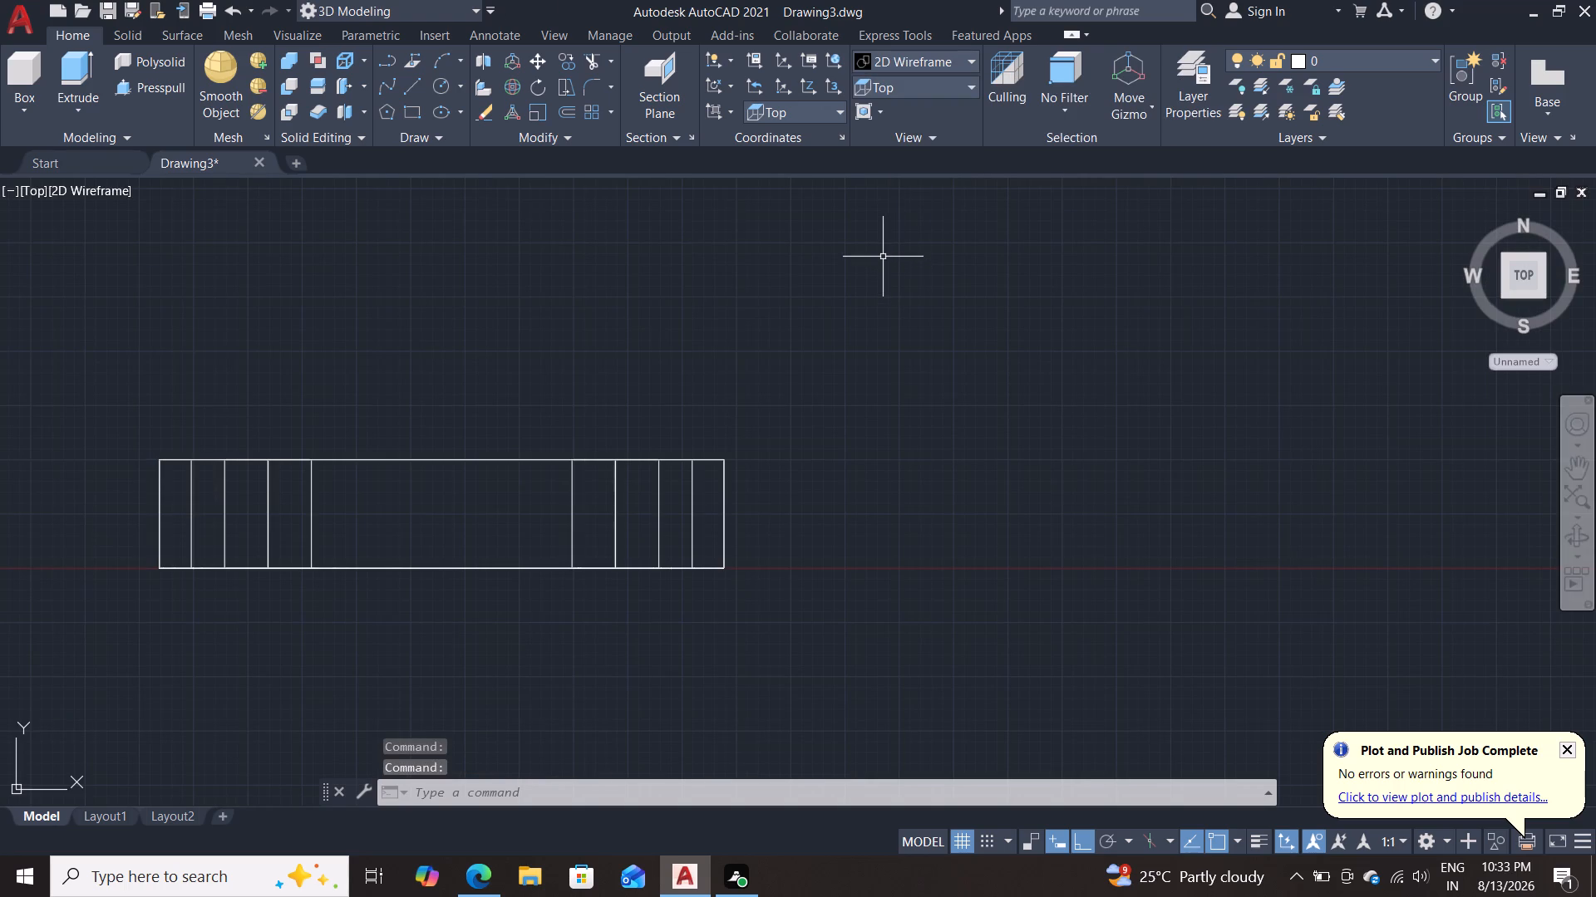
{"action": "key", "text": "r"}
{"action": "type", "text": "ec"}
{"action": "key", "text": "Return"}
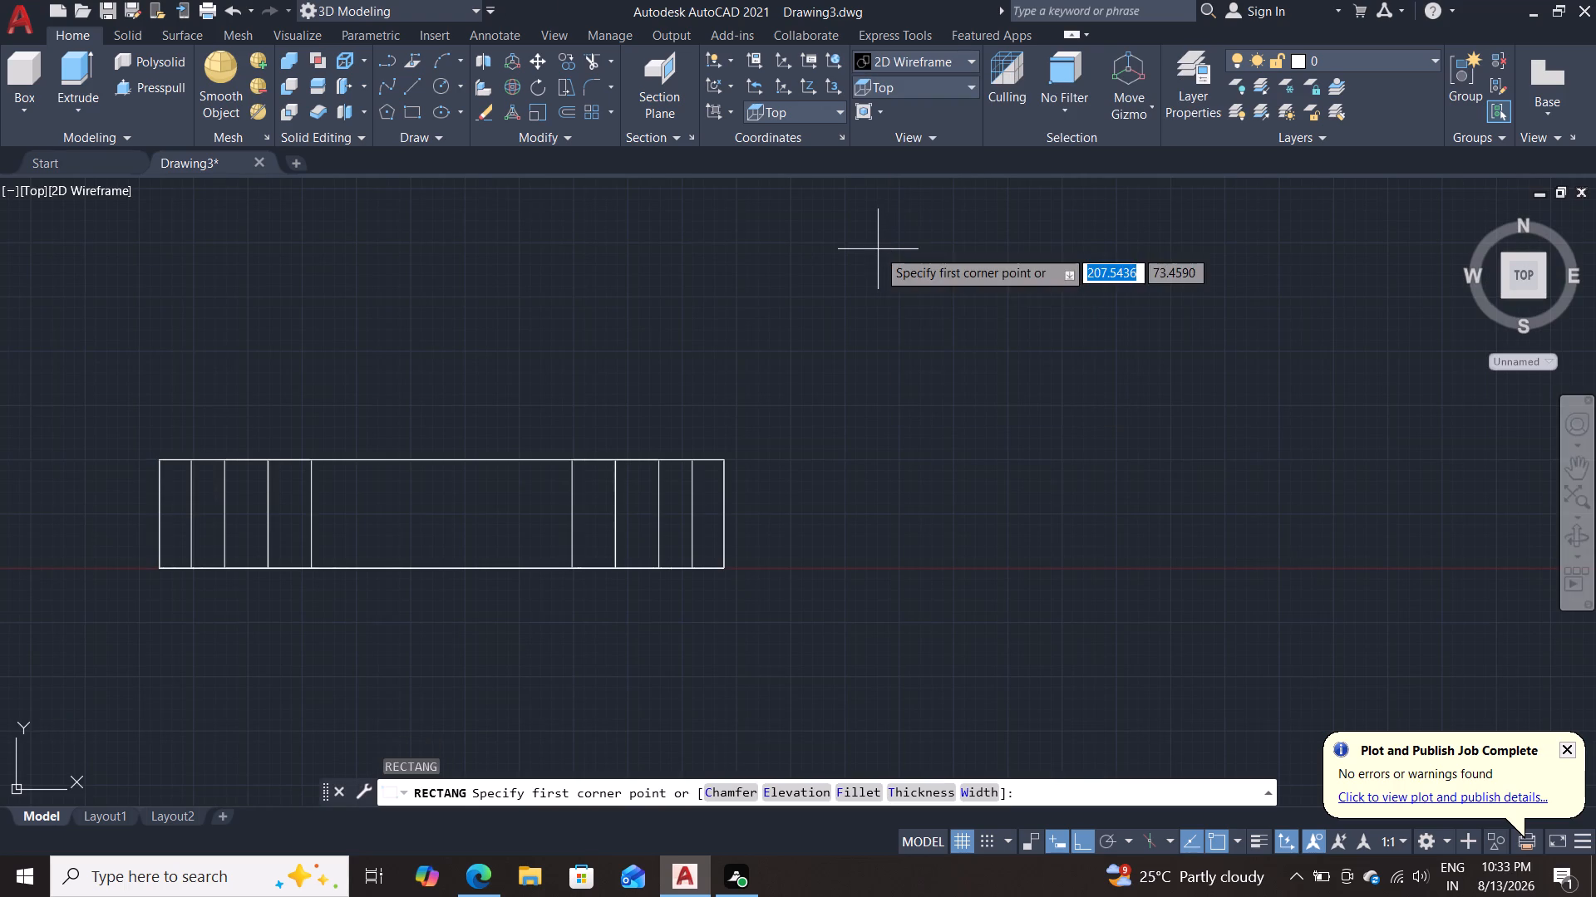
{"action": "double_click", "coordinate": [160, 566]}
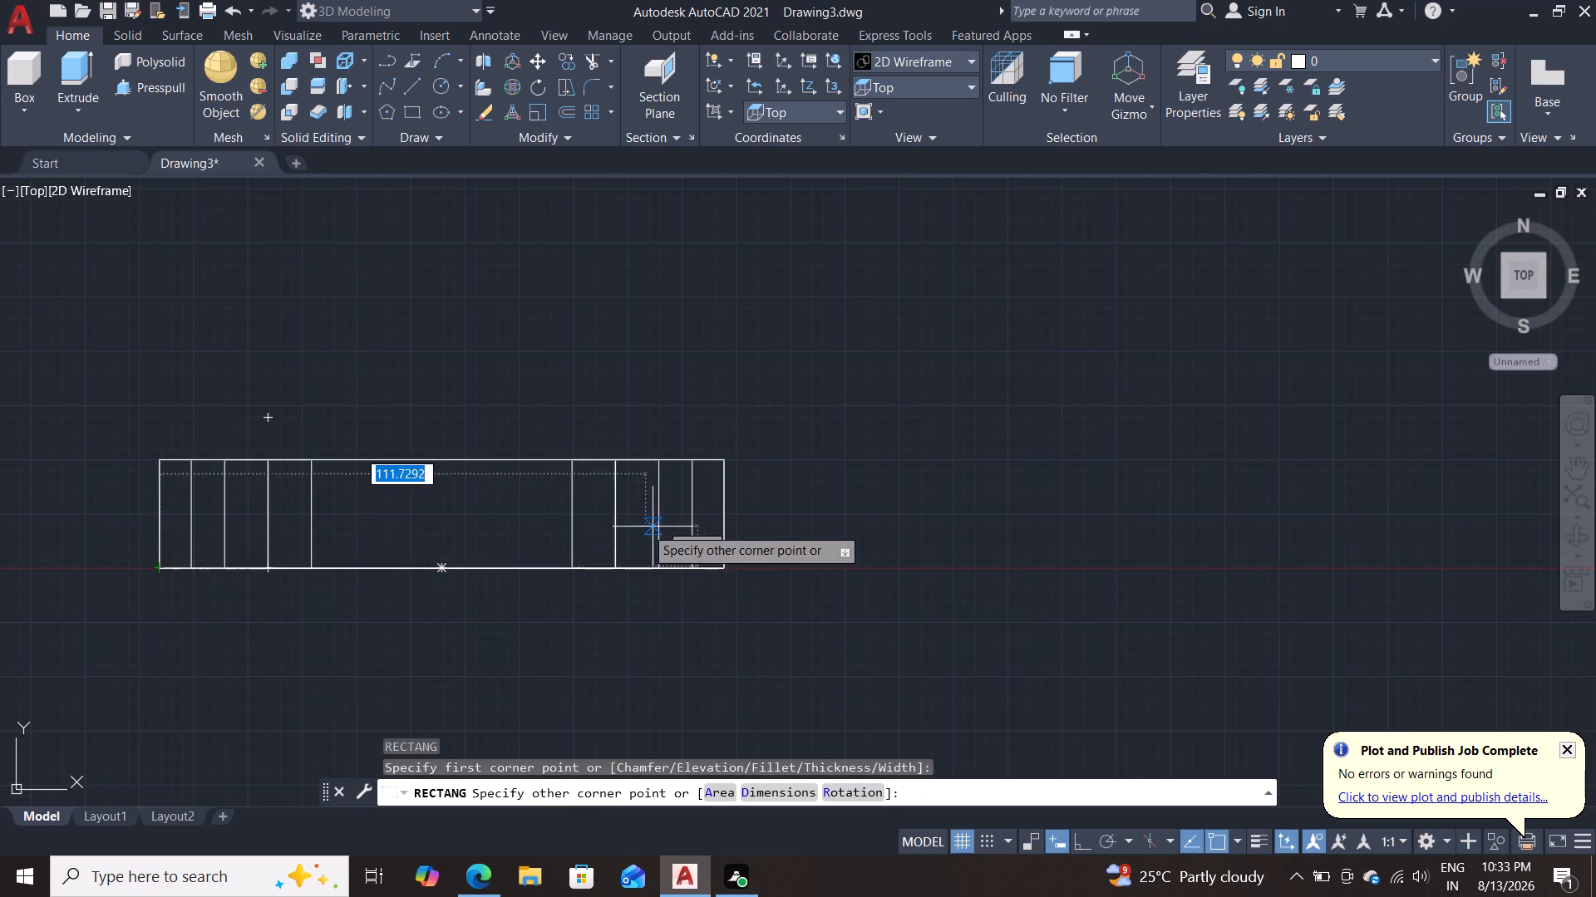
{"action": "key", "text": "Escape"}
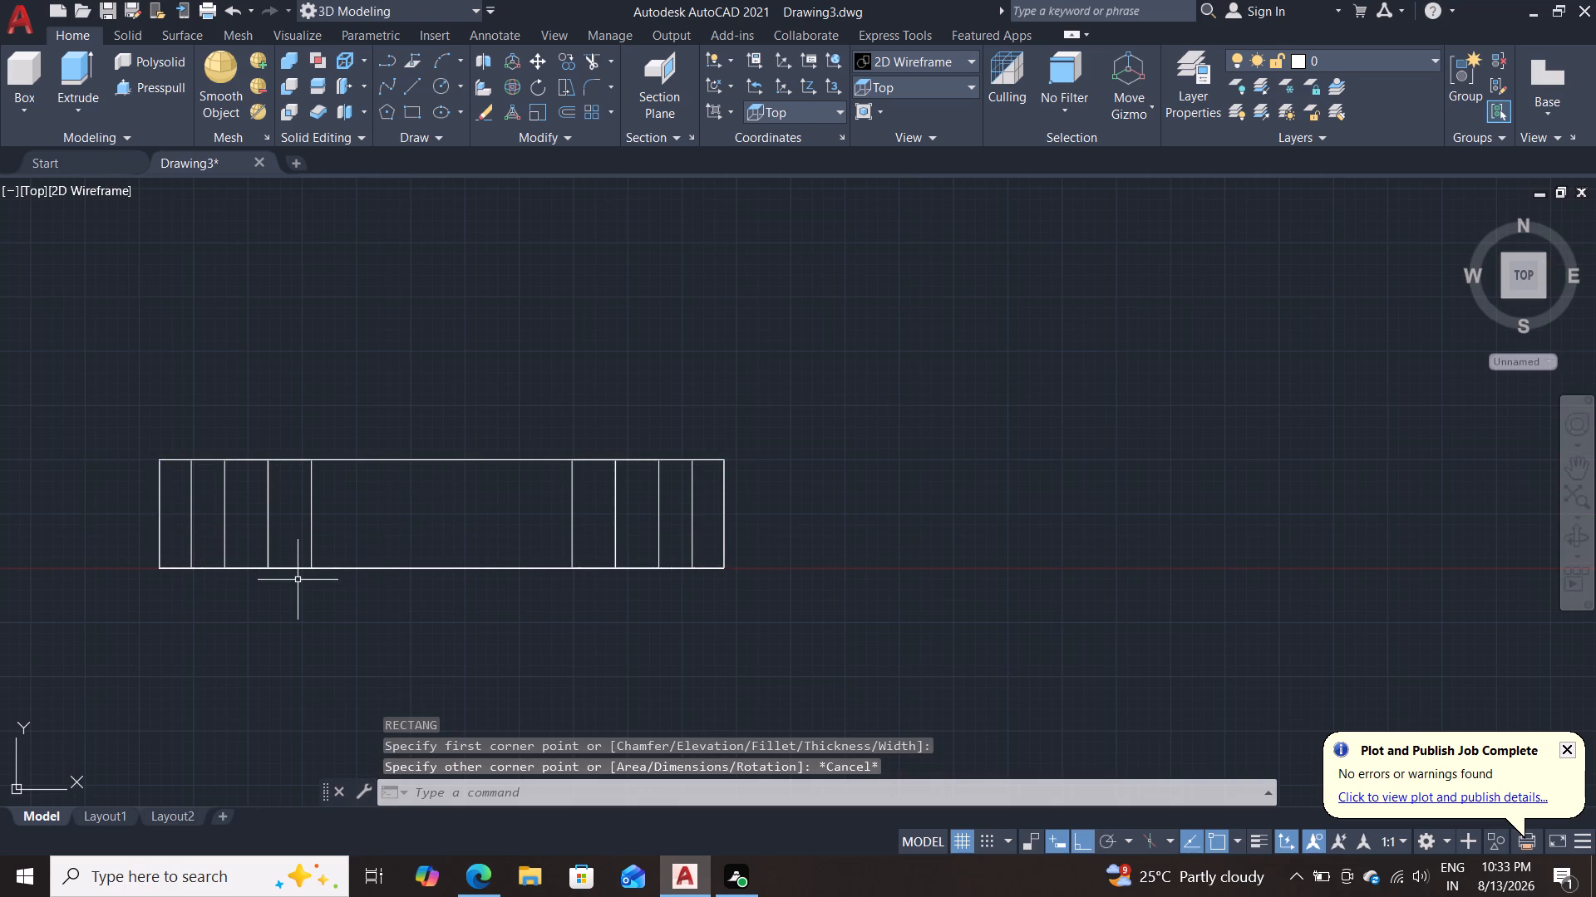
Draw a 130 by 160 rectangle upward from the lower-left corner of the plate solid, matching its width.
{"action": "type", "text": "rec"}
{"action": "key", "text": "Return"}
{"action": "scroll", "coordinate": [218, 596], "scroll_direction": "up", "scroll_amount": 1}
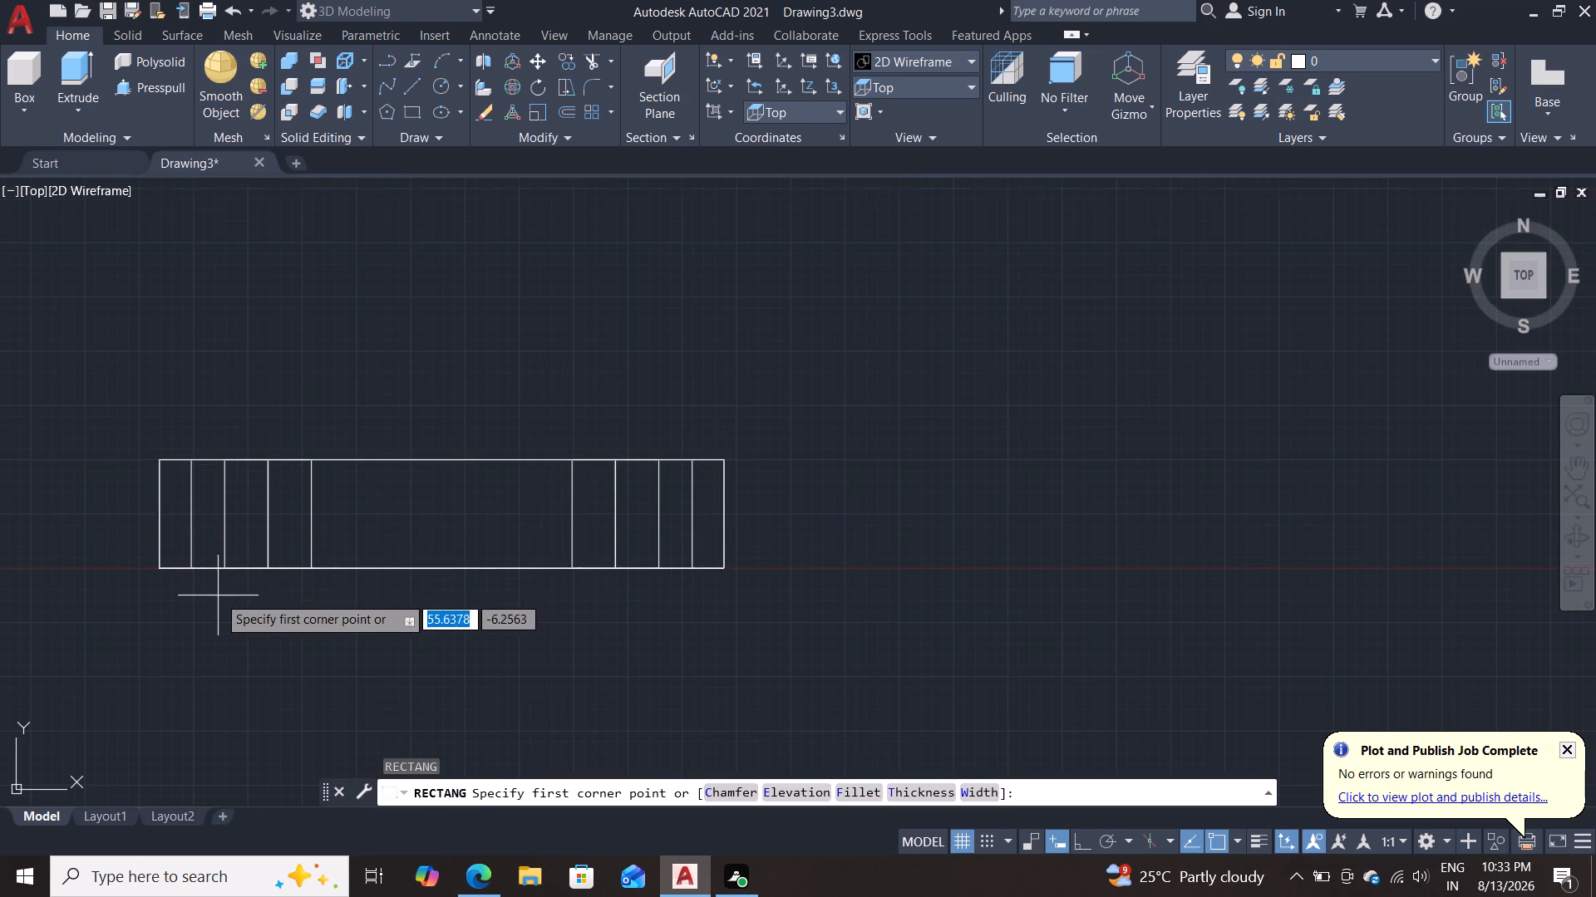
{"action": "scroll", "coordinate": [218, 596], "scroll_direction": "up", "scroll_amount": 1}
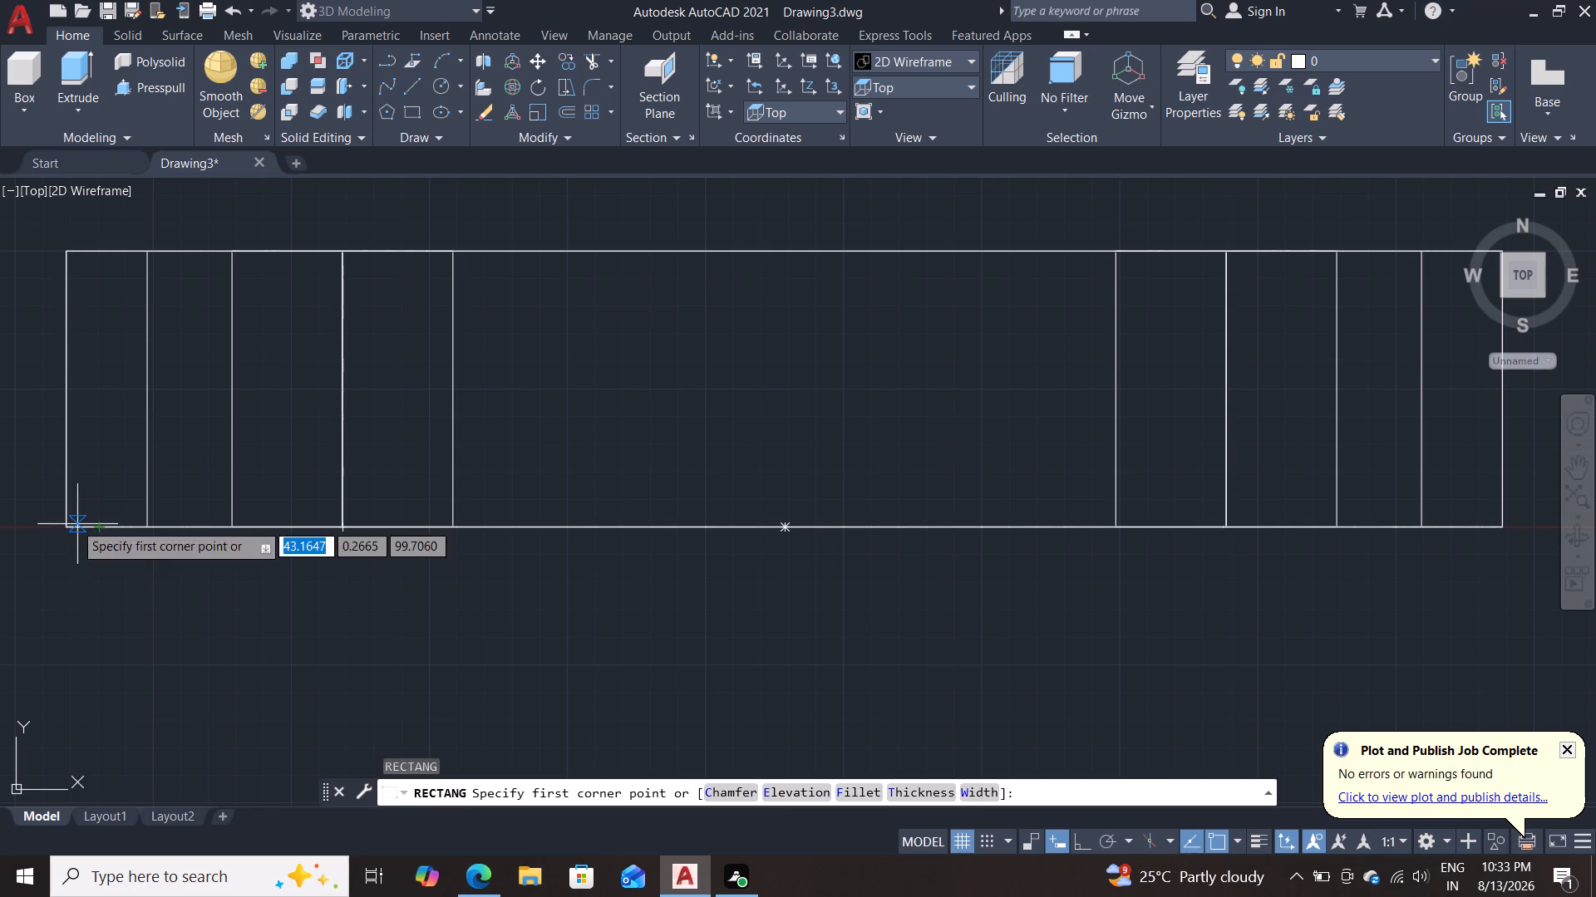
{"action": "scroll", "coordinate": [59, 527], "scroll_direction": "up", "scroll_amount": 3}
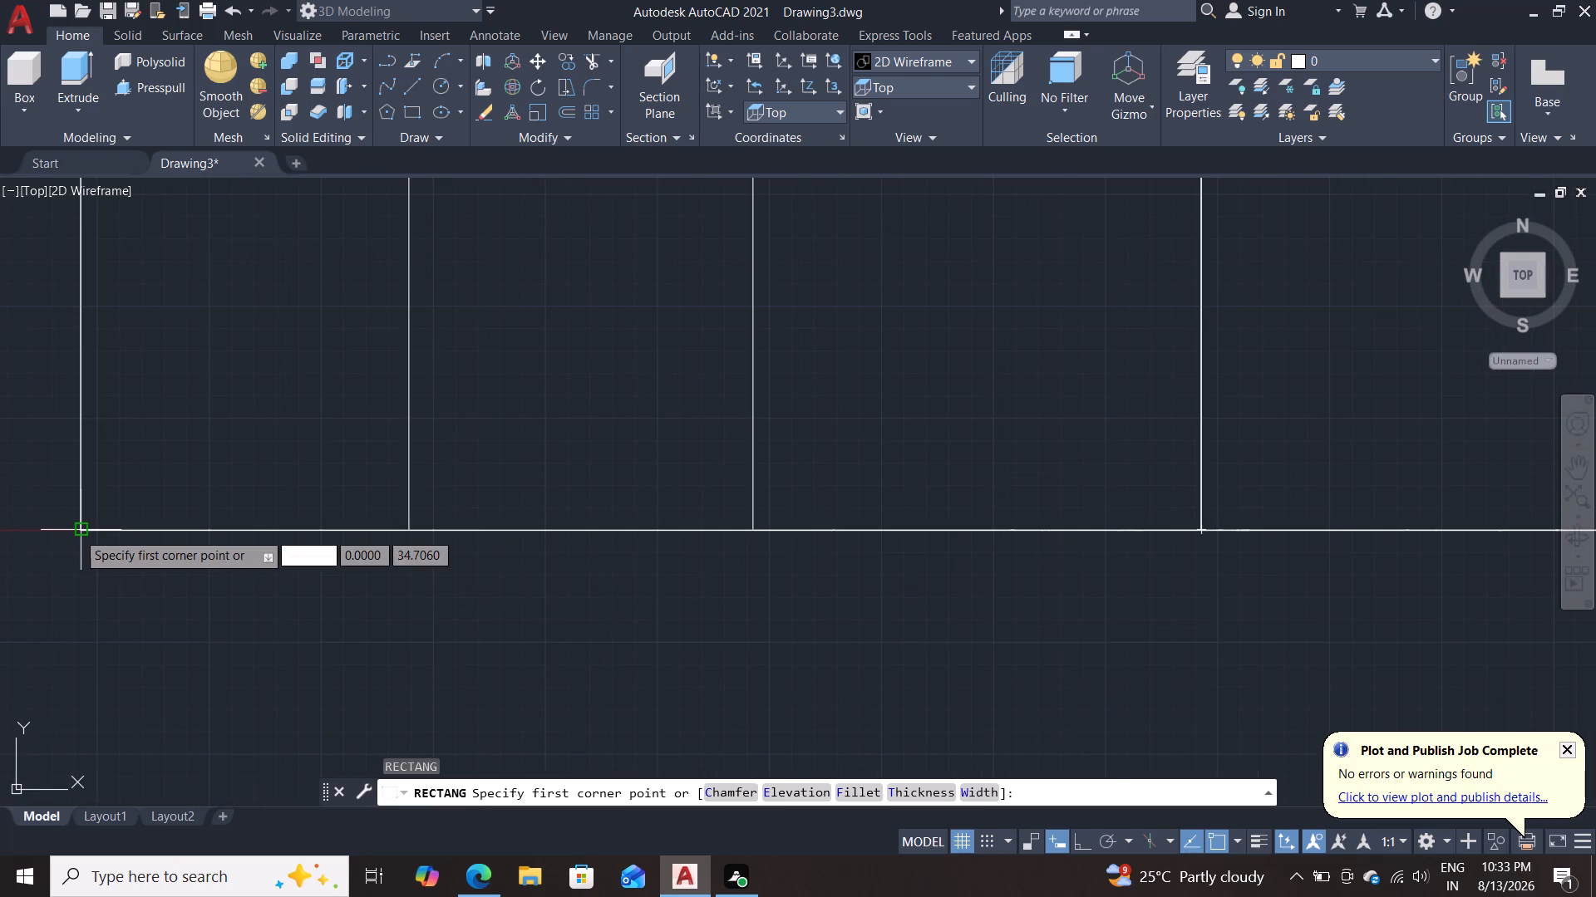
{"action": "left_click", "coordinate": [76, 532]}
{"action": "scroll", "coordinate": [836, 523], "scroll_direction": "down", "scroll_amount": 3}
{"action": "scroll", "coordinate": [999, 512], "scroll_direction": "down", "scroll_amount": 2}
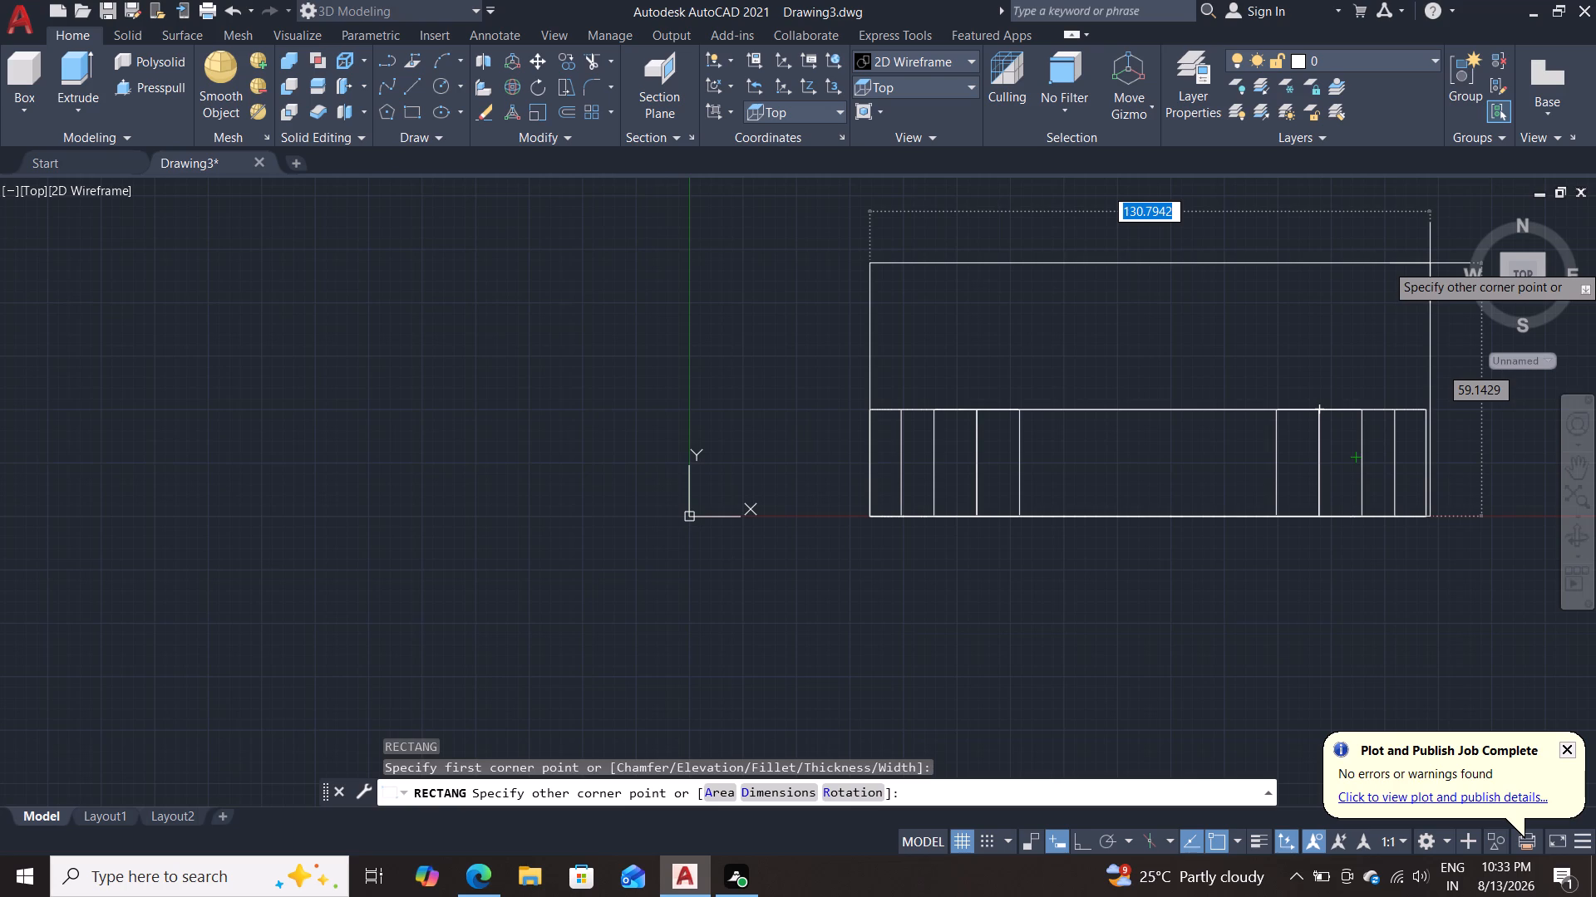
{"action": "type", "text": "130"}
{"action": "key", "text": "Tab"}
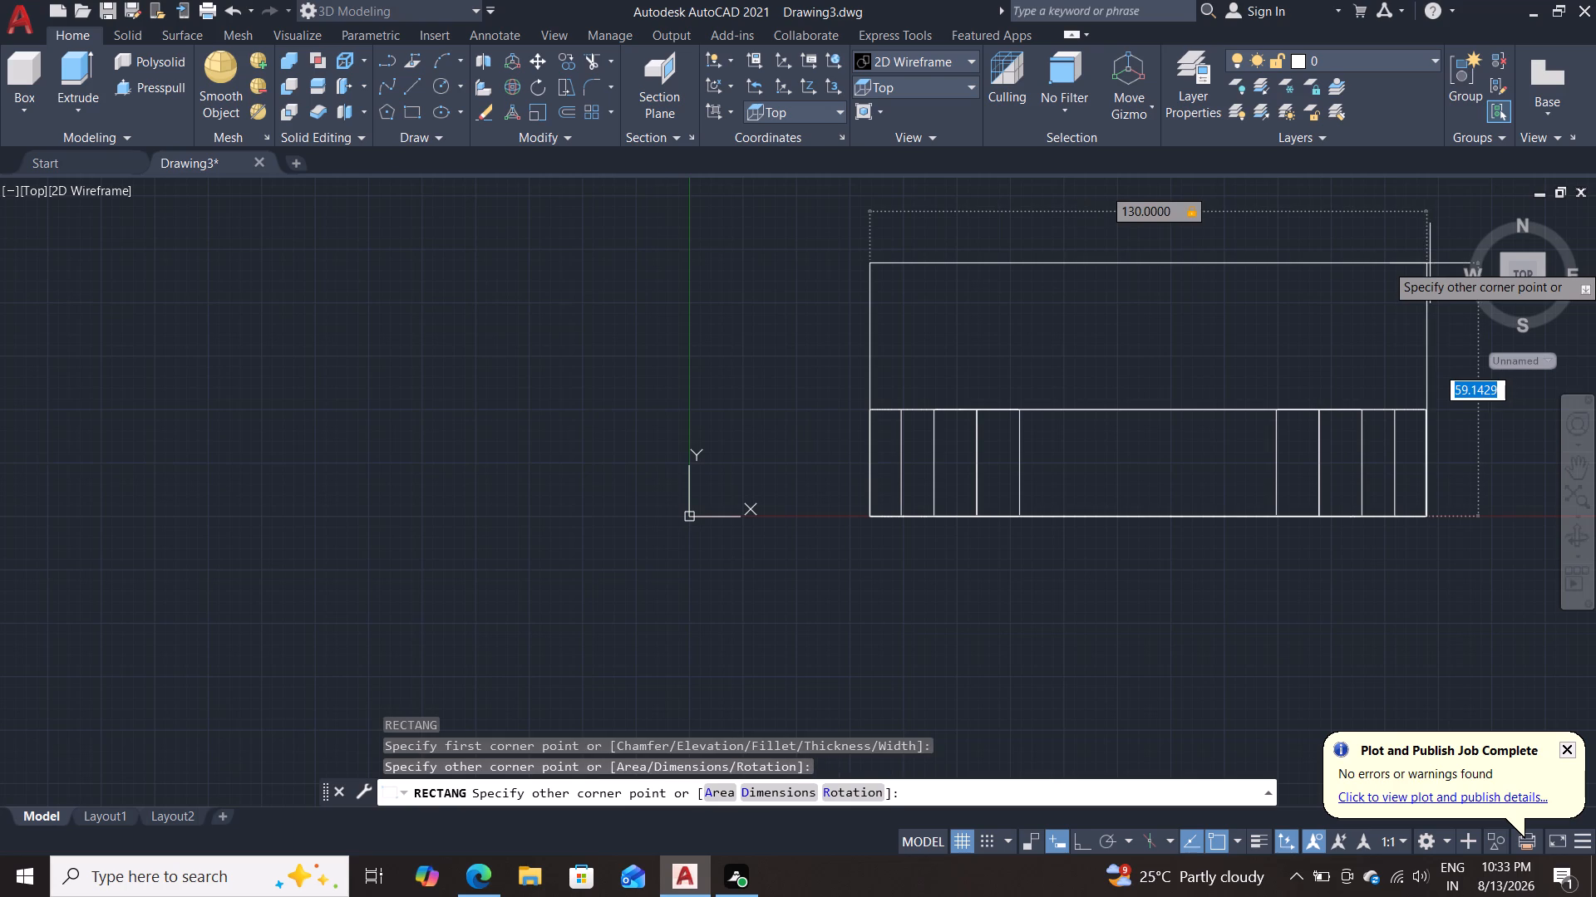
{"action": "type", "text": "160"}
{"action": "key", "text": "Return"}
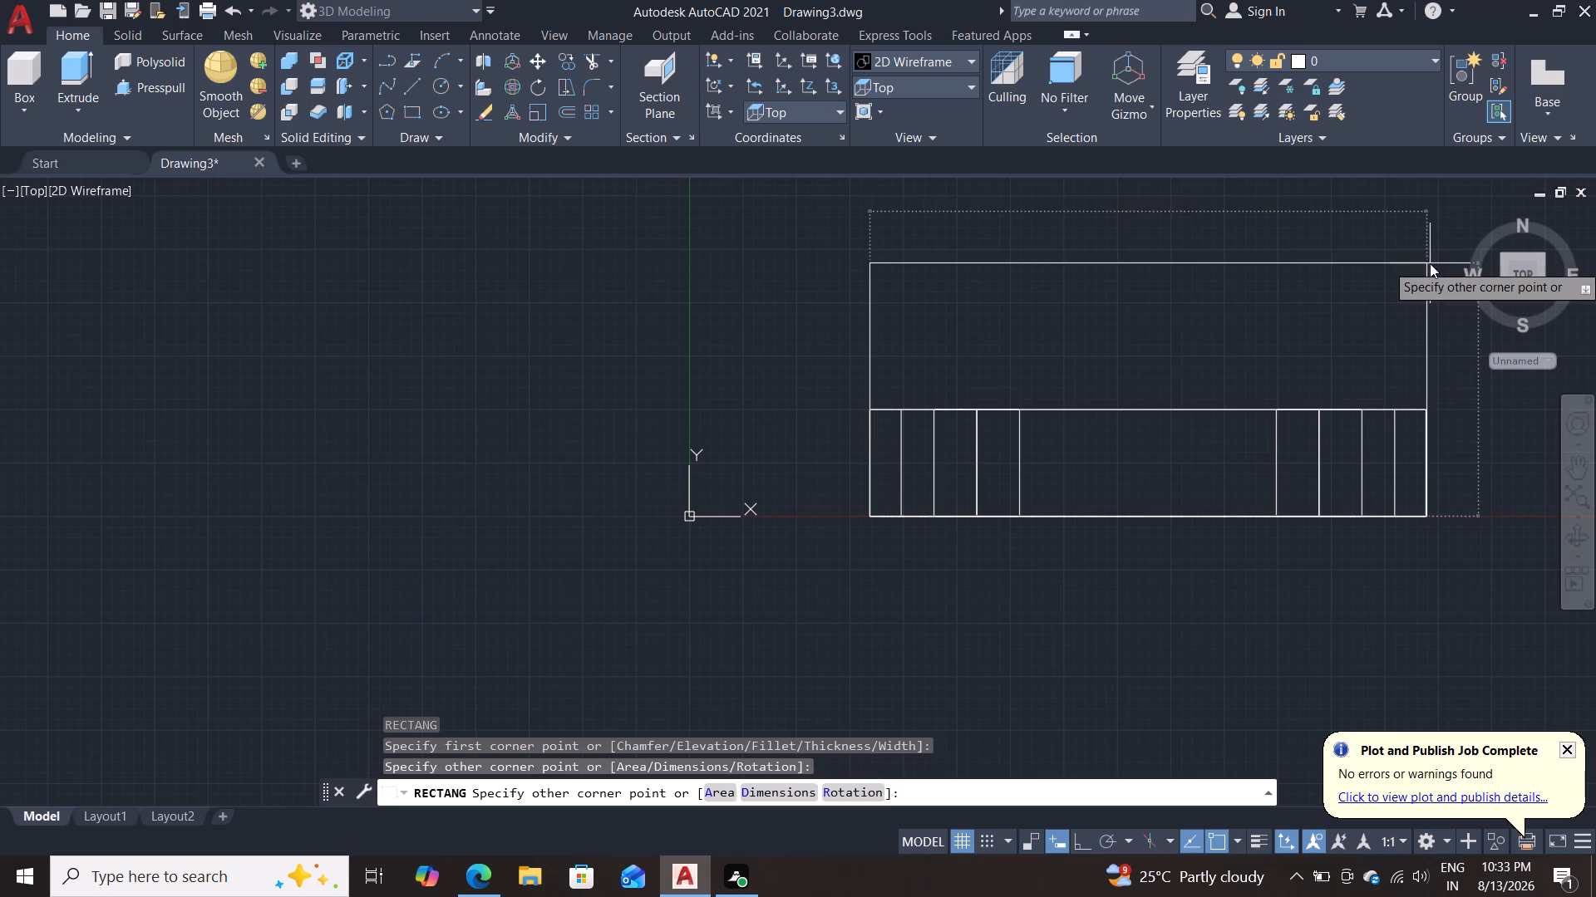
Fillet the two upper corners of the 130 by 160 rectangle with a radius of 25.
{"action": "scroll", "coordinate": [1316, 371], "scroll_direction": "down", "scroll_amount": 2}
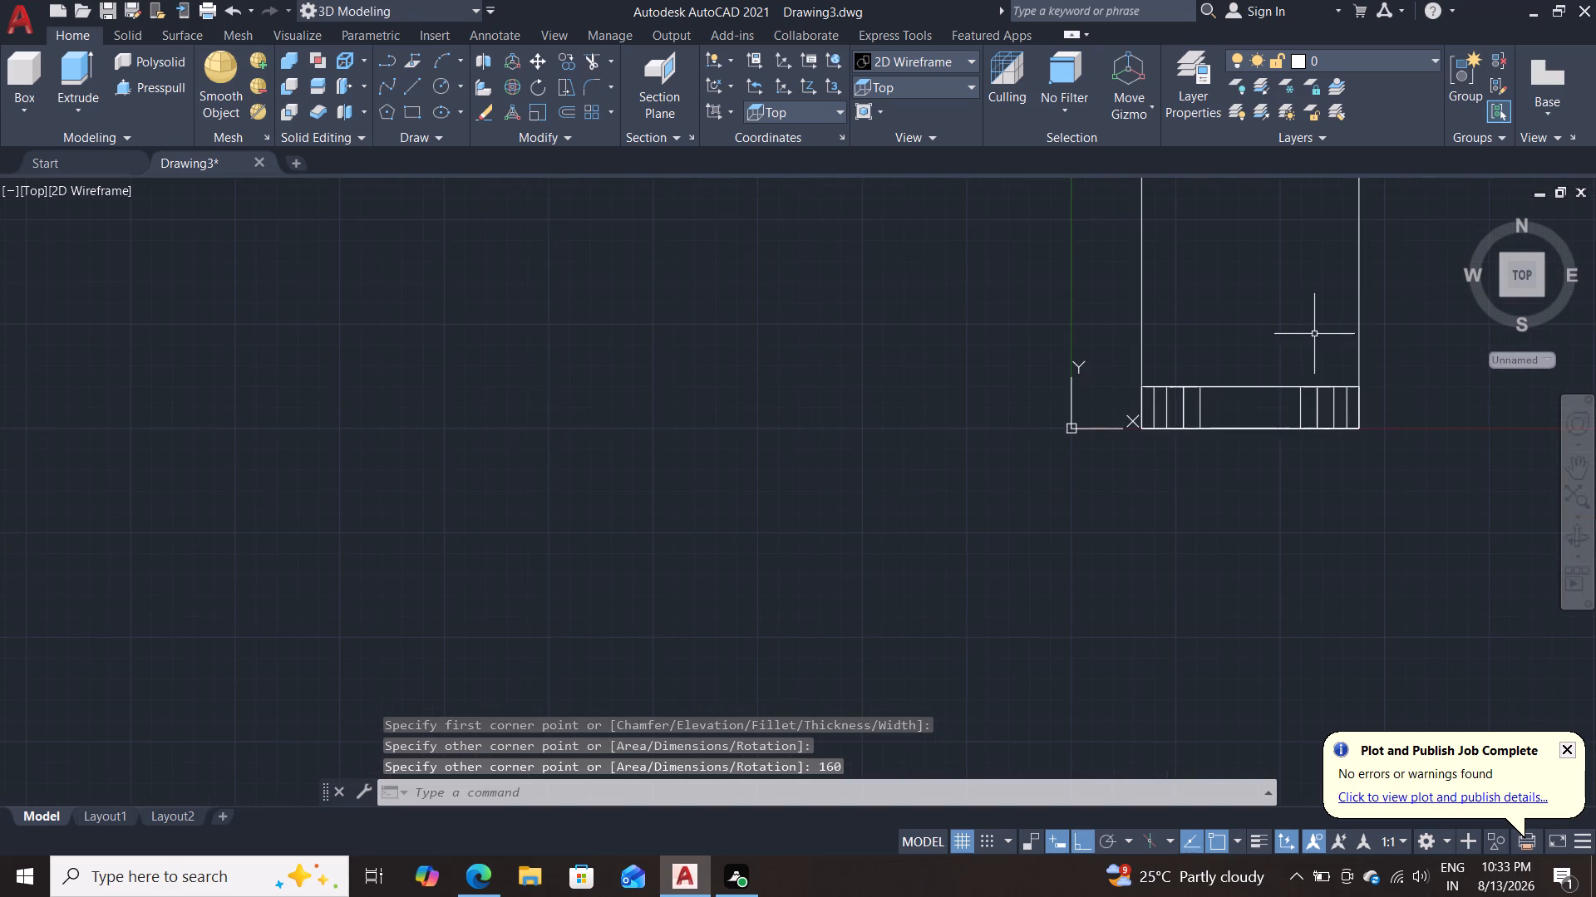
{"action": "middle_click_drag", "start_coordinate": [1313, 321], "coordinate": [1263, 513]}
{"action": "scroll", "coordinate": [1272, 485], "scroll_direction": "down", "scroll_amount": 2}
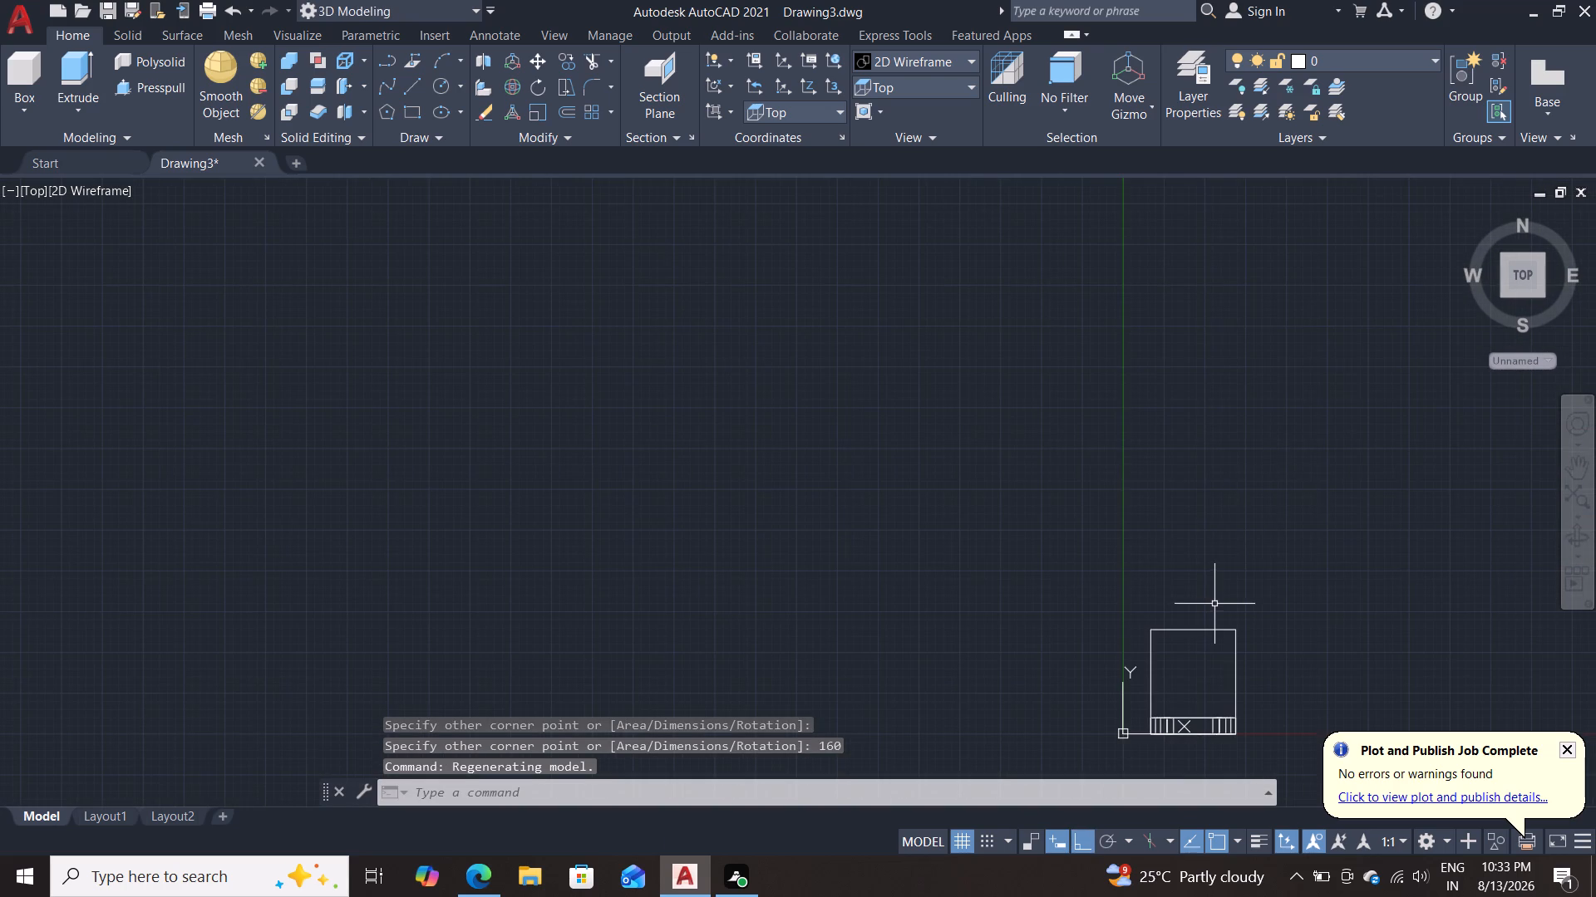
{"action": "middle_click_drag", "start_coordinate": [1211, 605], "coordinate": [1222, 371]}
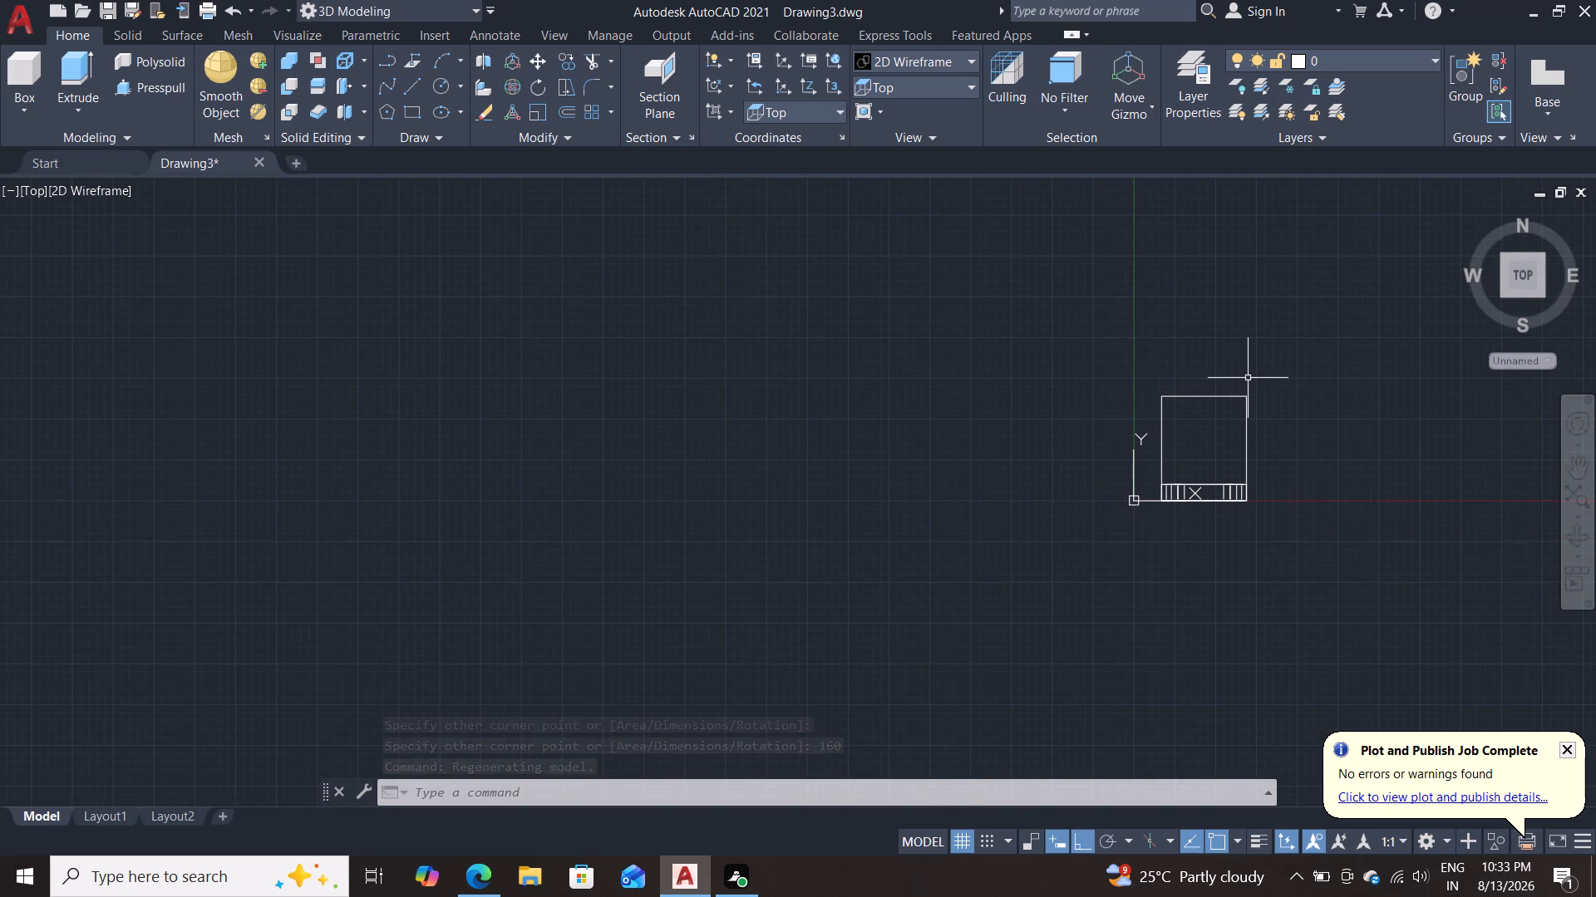
{"action": "scroll", "coordinate": [1269, 464], "scroll_direction": "up", "scroll_amount": 2}
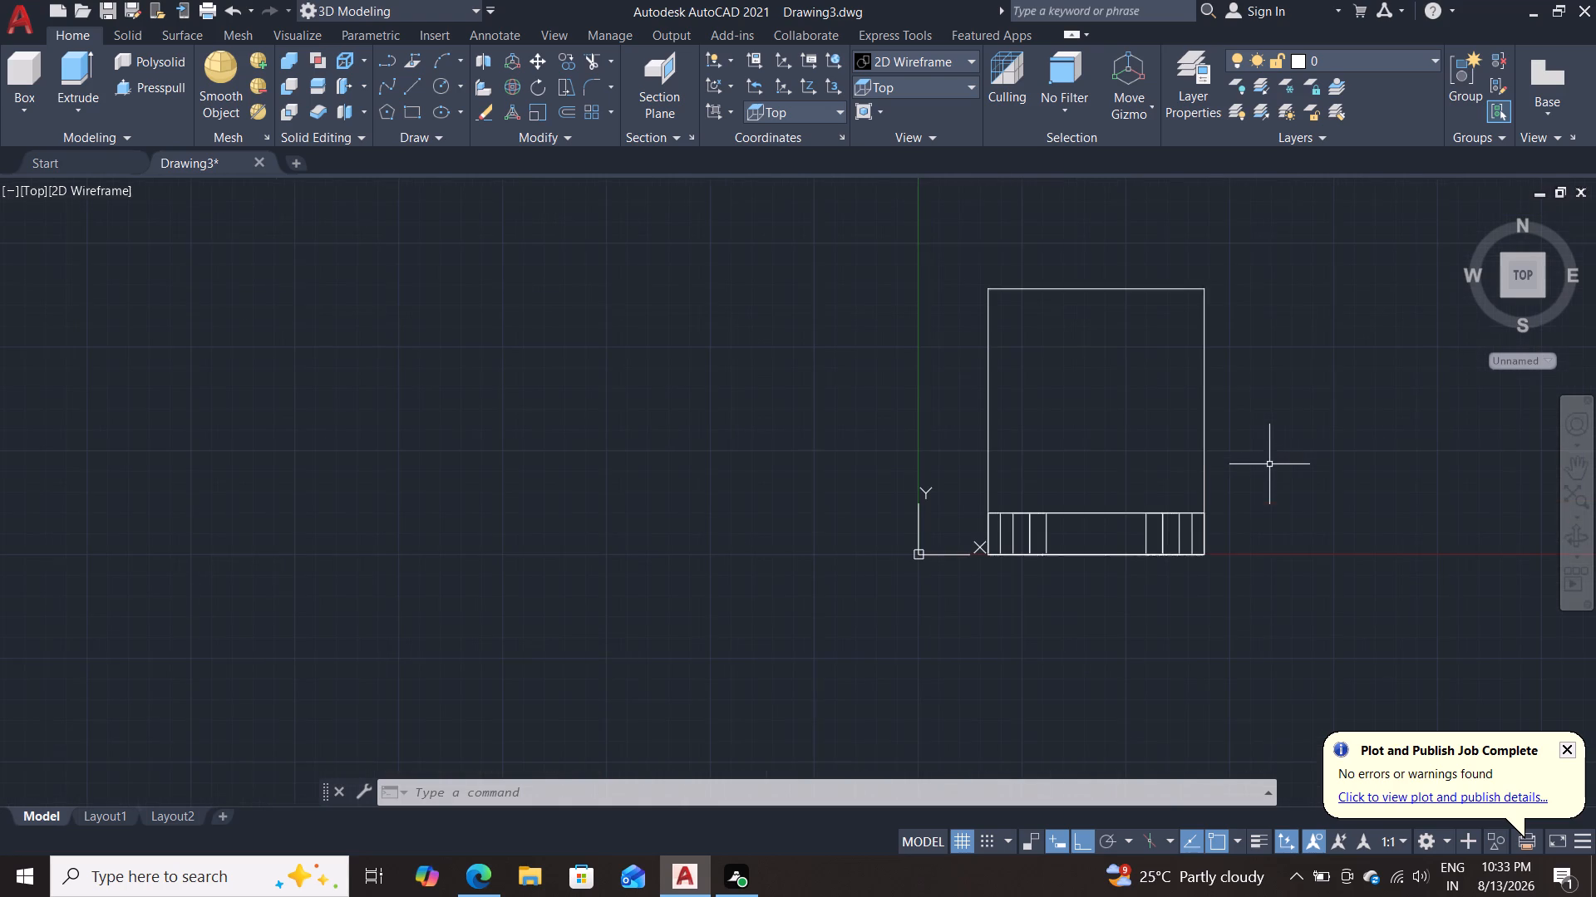
{"action": "middle_click_drag", "start_coordinate": [1199, 463], "coordinate": [1283, 429]}
{"action": "scroll", "coordinate": [1288, 424], "scroll_direction": "up", "scroll_amount": 1}
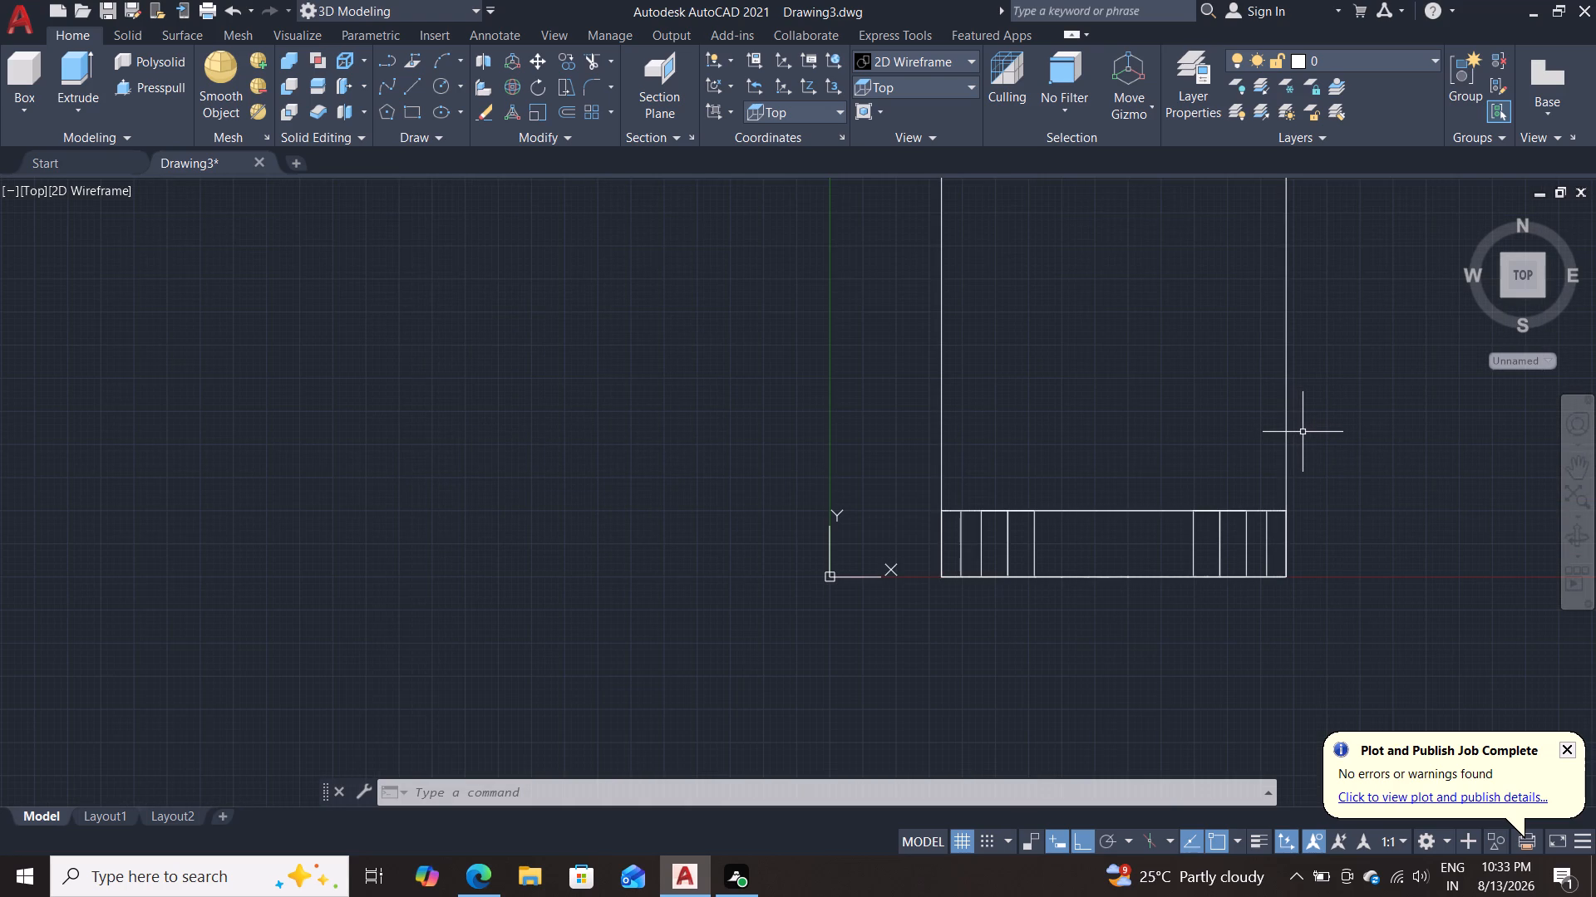
{"action": "scroll", "coordinate": [1326, 454], "scroll_direction": "down", "scroll_amount": 1}
{"action": "scroll", "coordinate": [1326, 454], "scroll_direction": "up", "scroll_amount": 1}
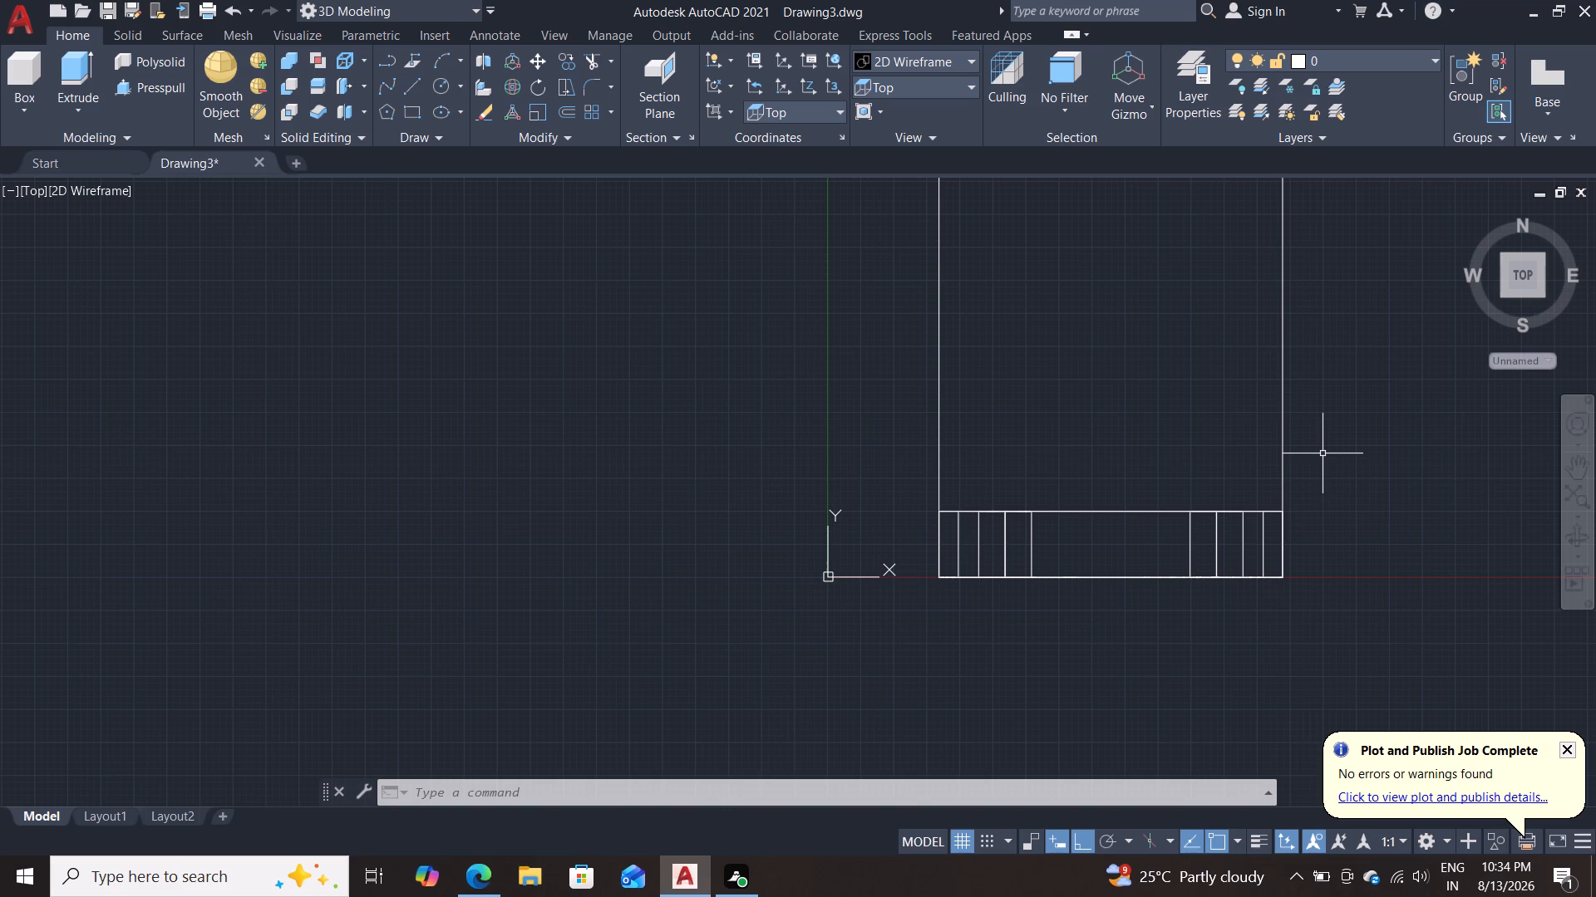
{"action": "scroll", "coordinate": [1323, 453], "scroll_direction": "down", "scroll_amount": 2}
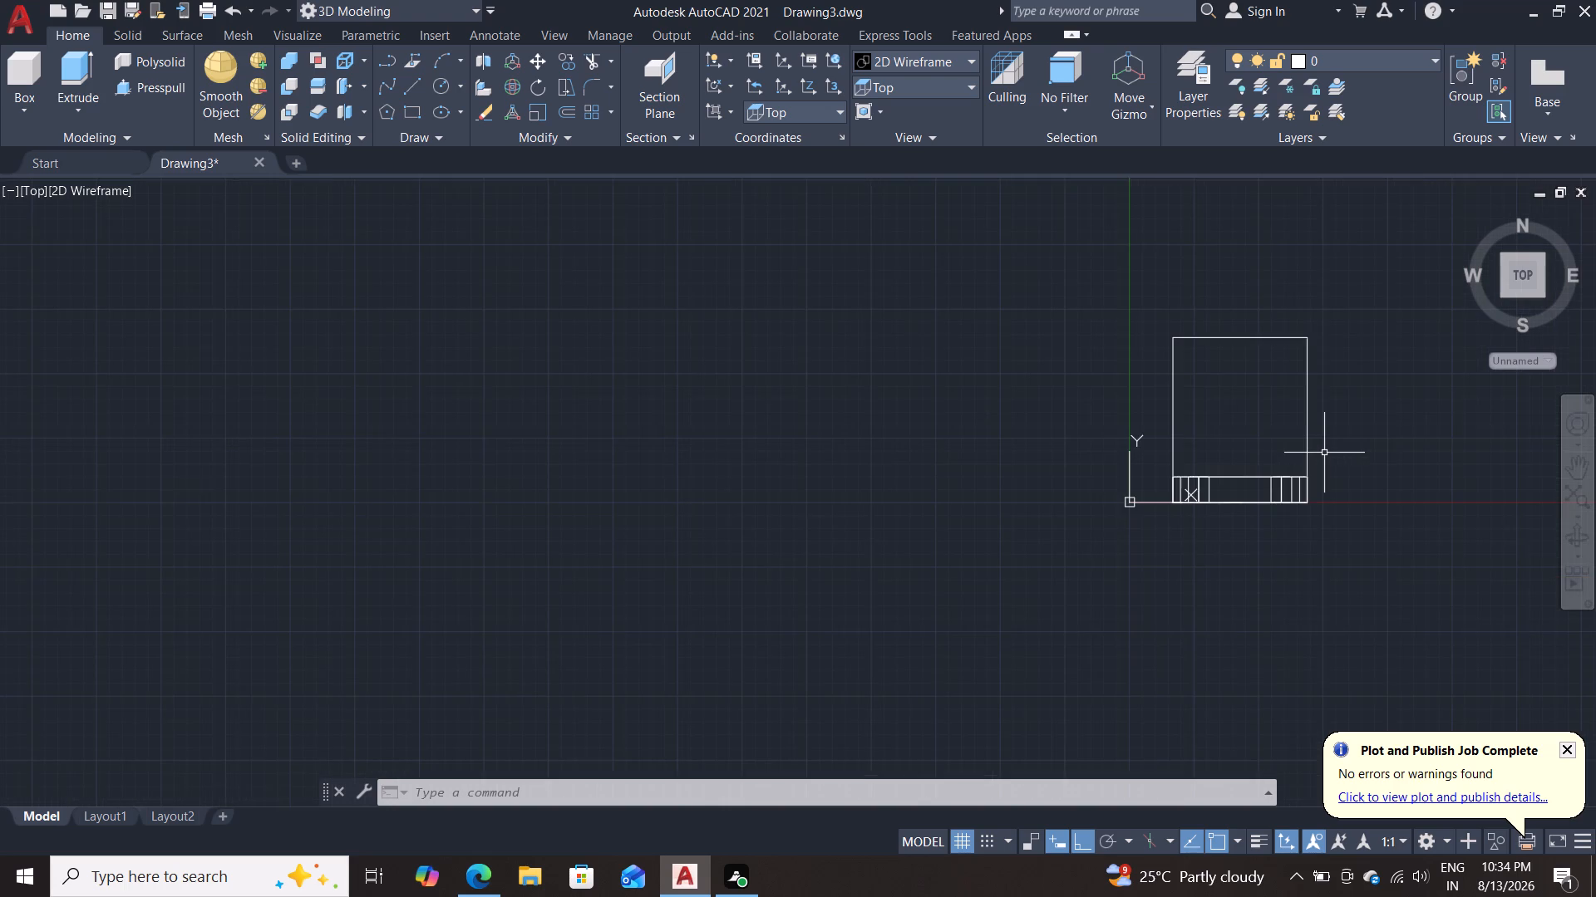
{"action": "scroll", "coordinate": [1324, 453], "scroll_direction": "up", "scroll_amount": 1}
{"action": "key", "text": "f"}
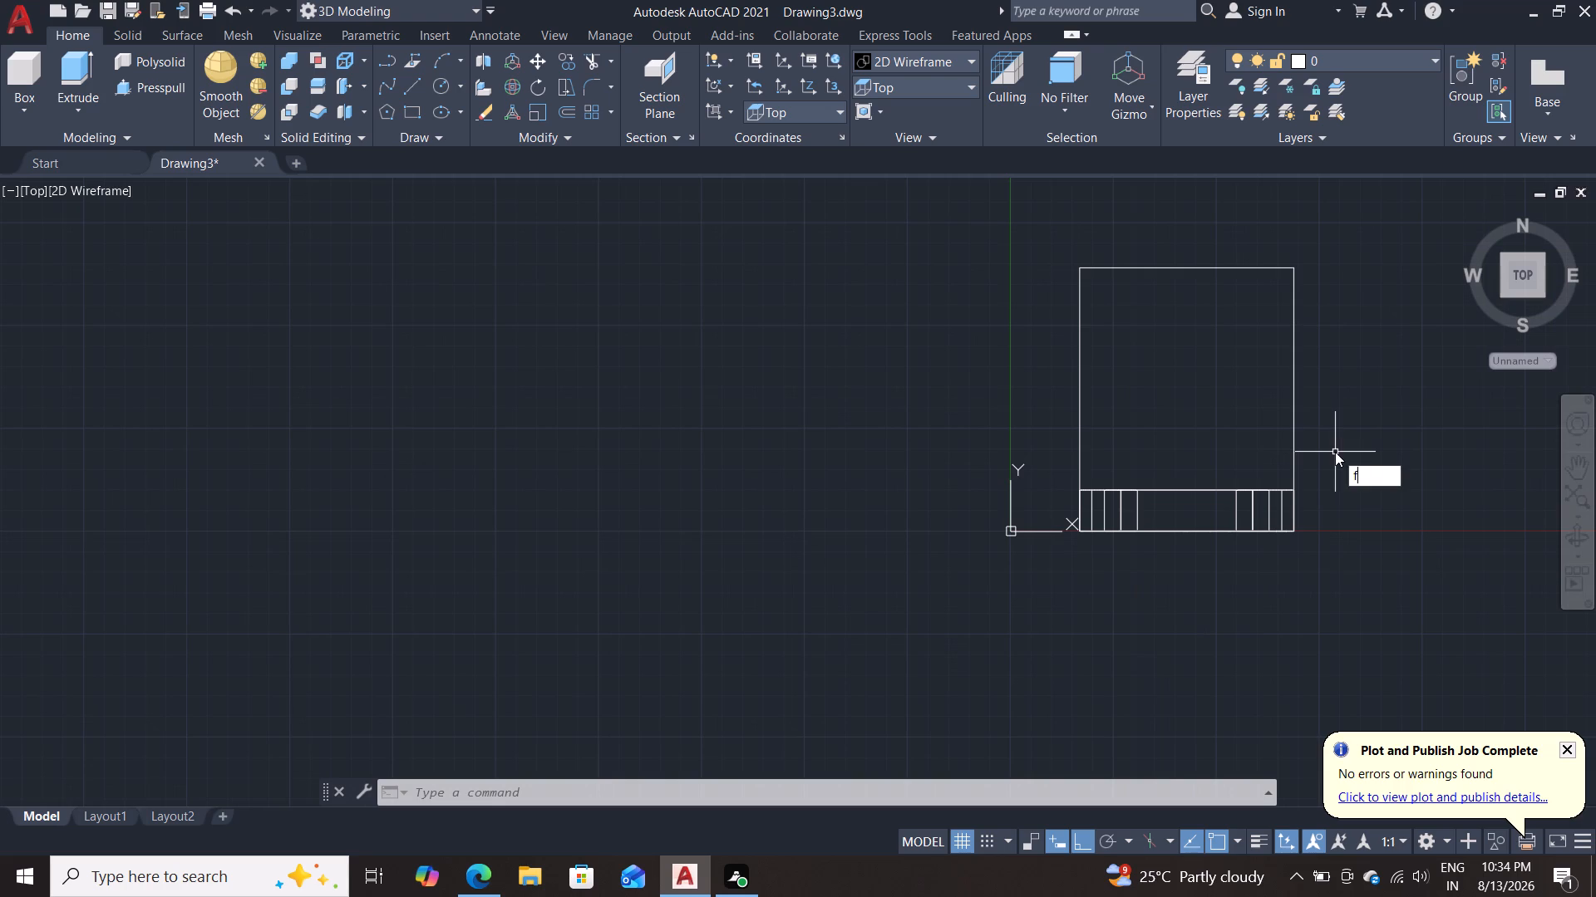
{"action": "key", "text": "Return"}
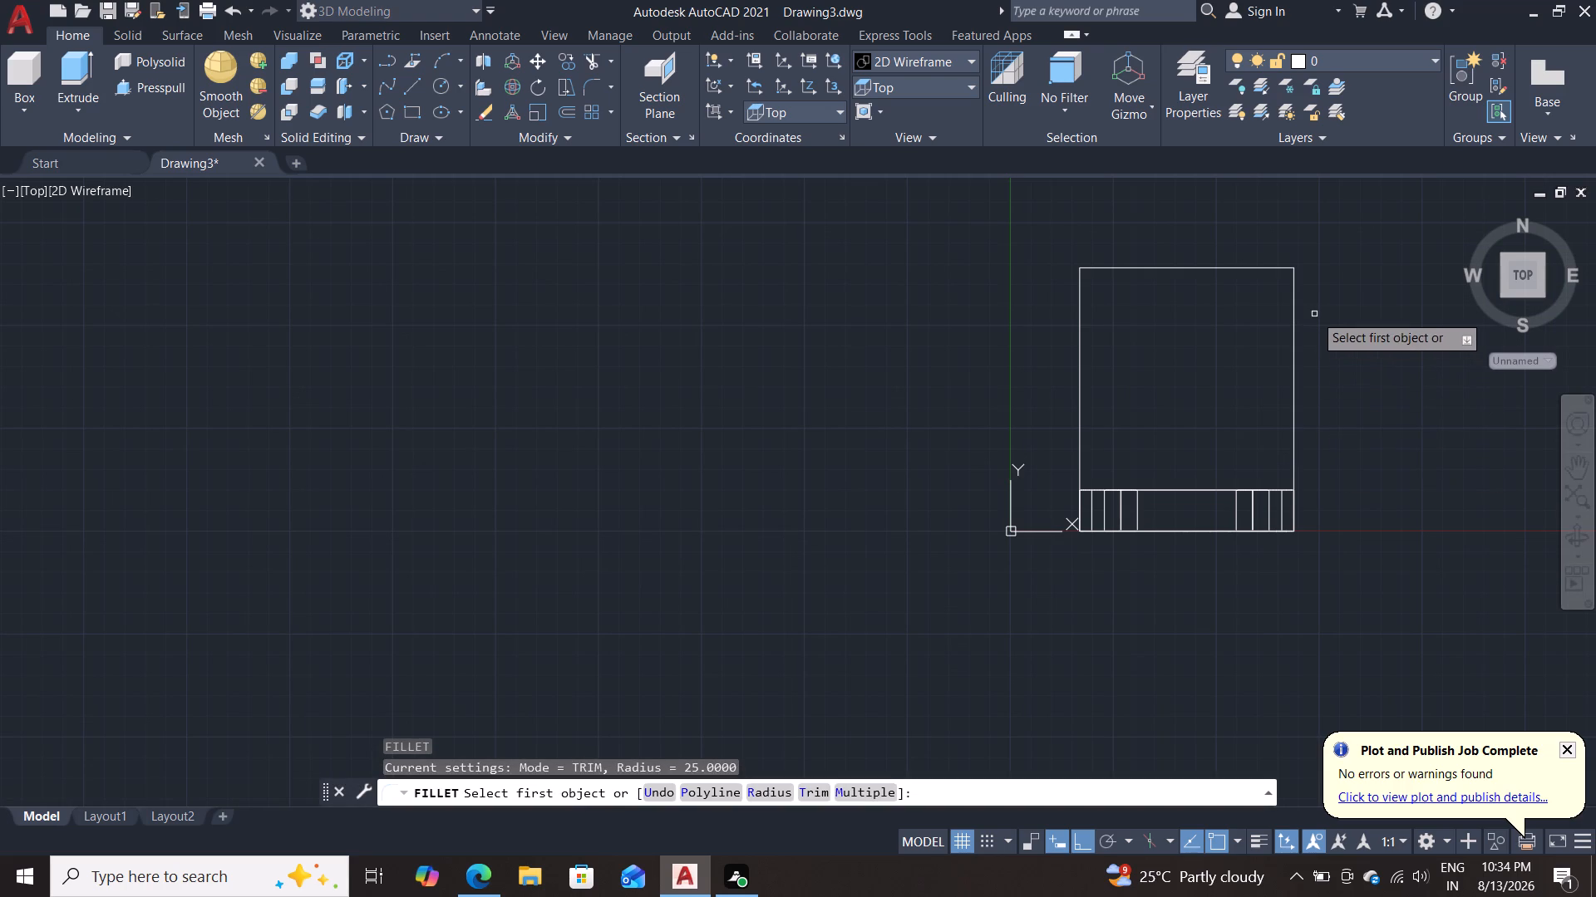
{"action": "left_click", "coordinate": [1259, 268]}
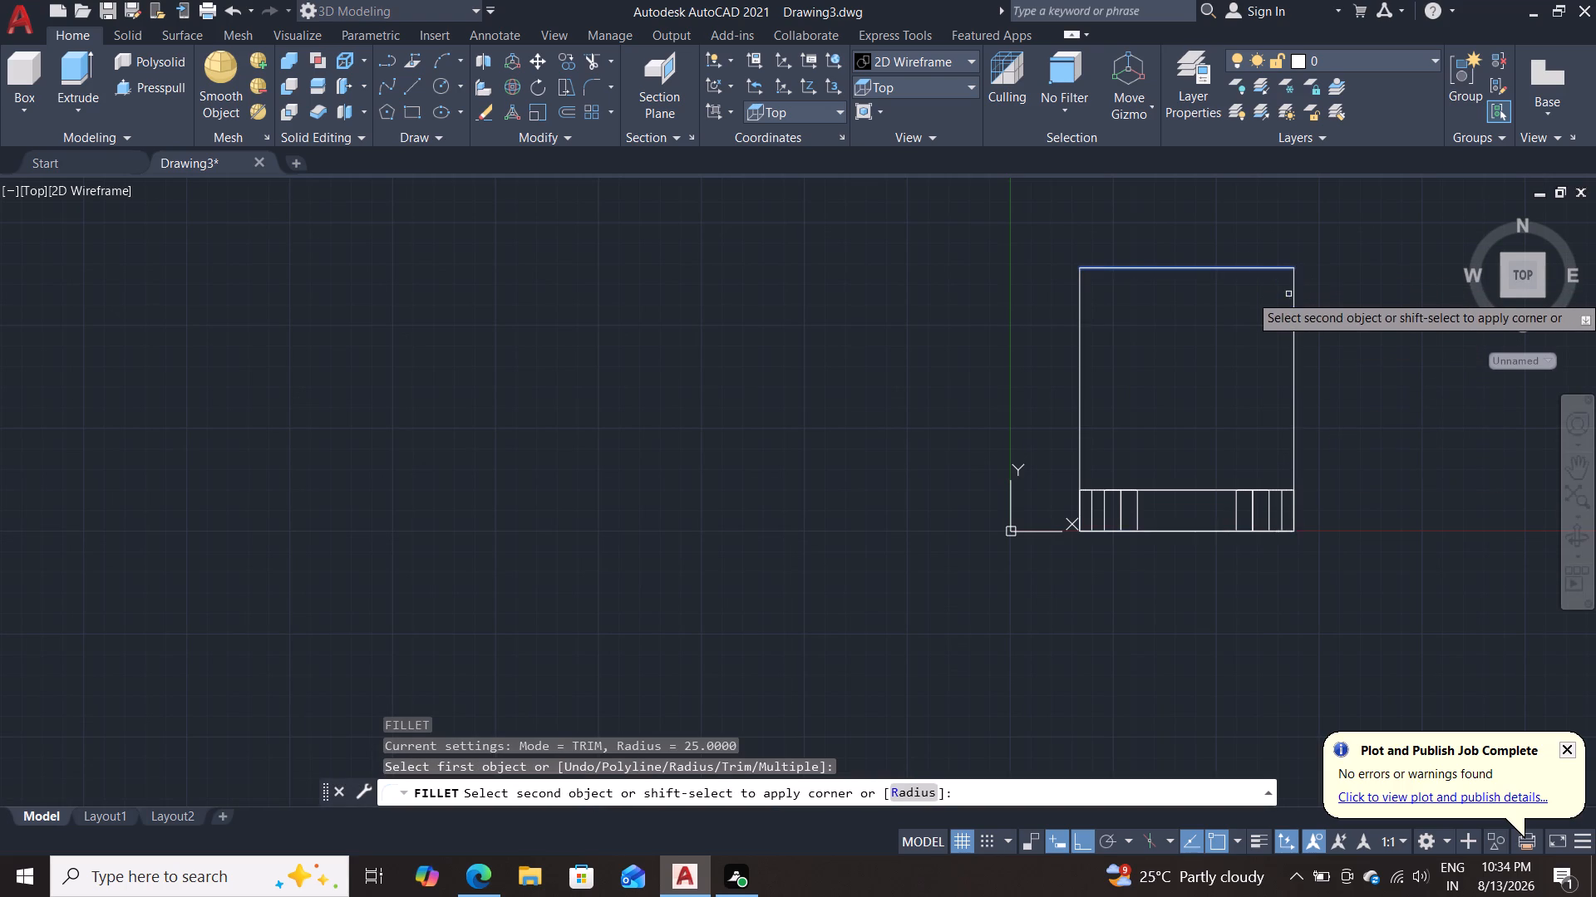
{"action": "left_click", "coordinate": [1294, 301]}
{"action": "key", "text": "space"}
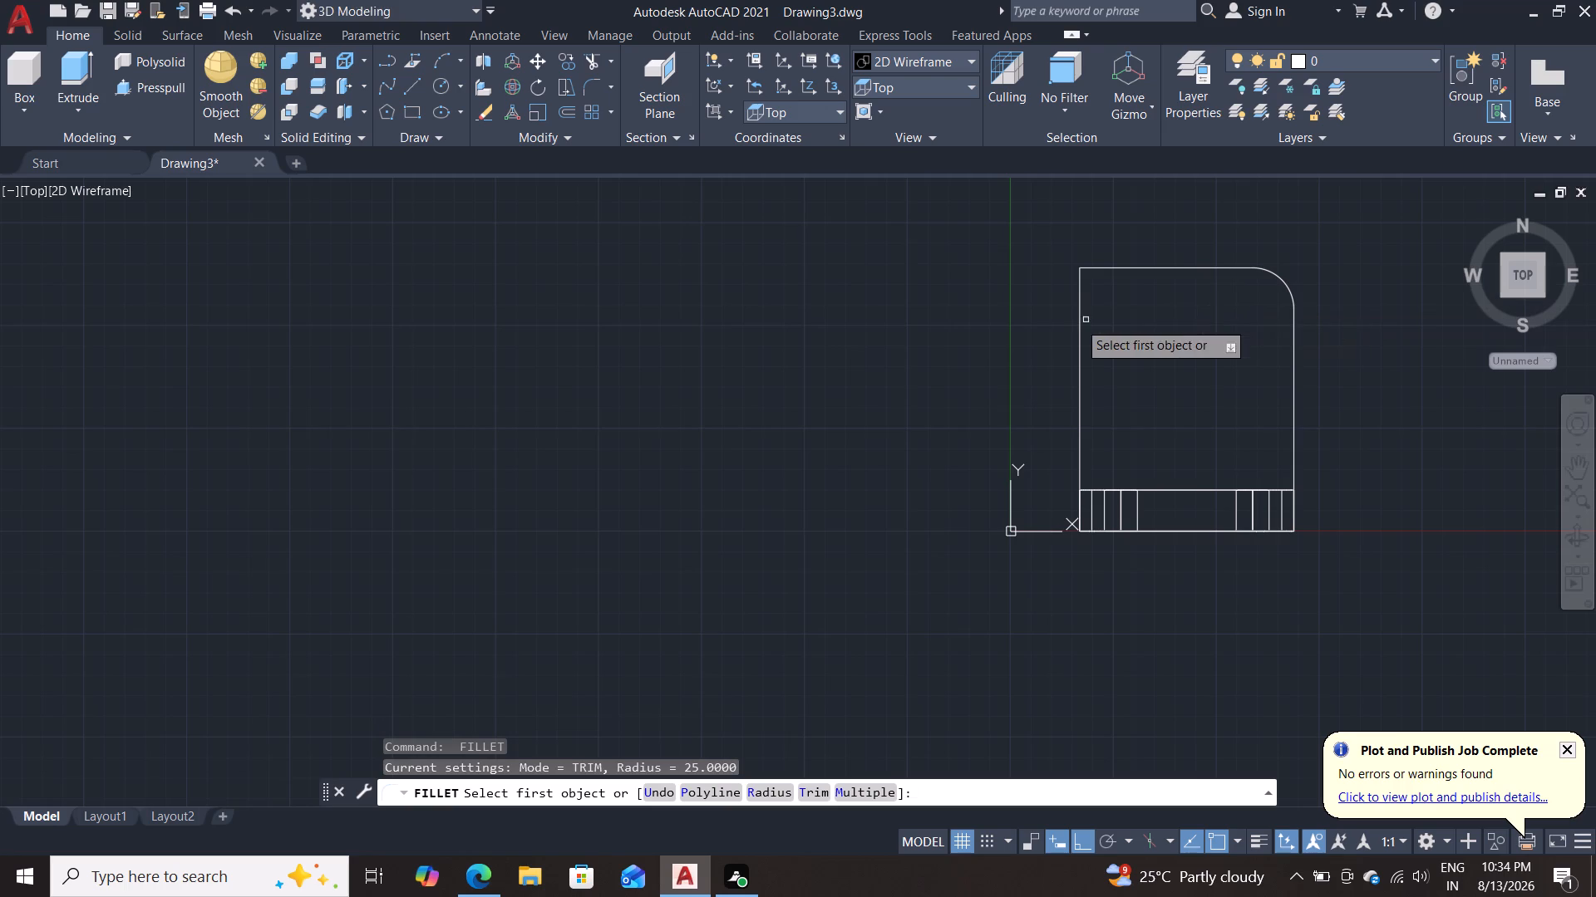
{"action": "left_click", "coordinate": [1078, 304]}
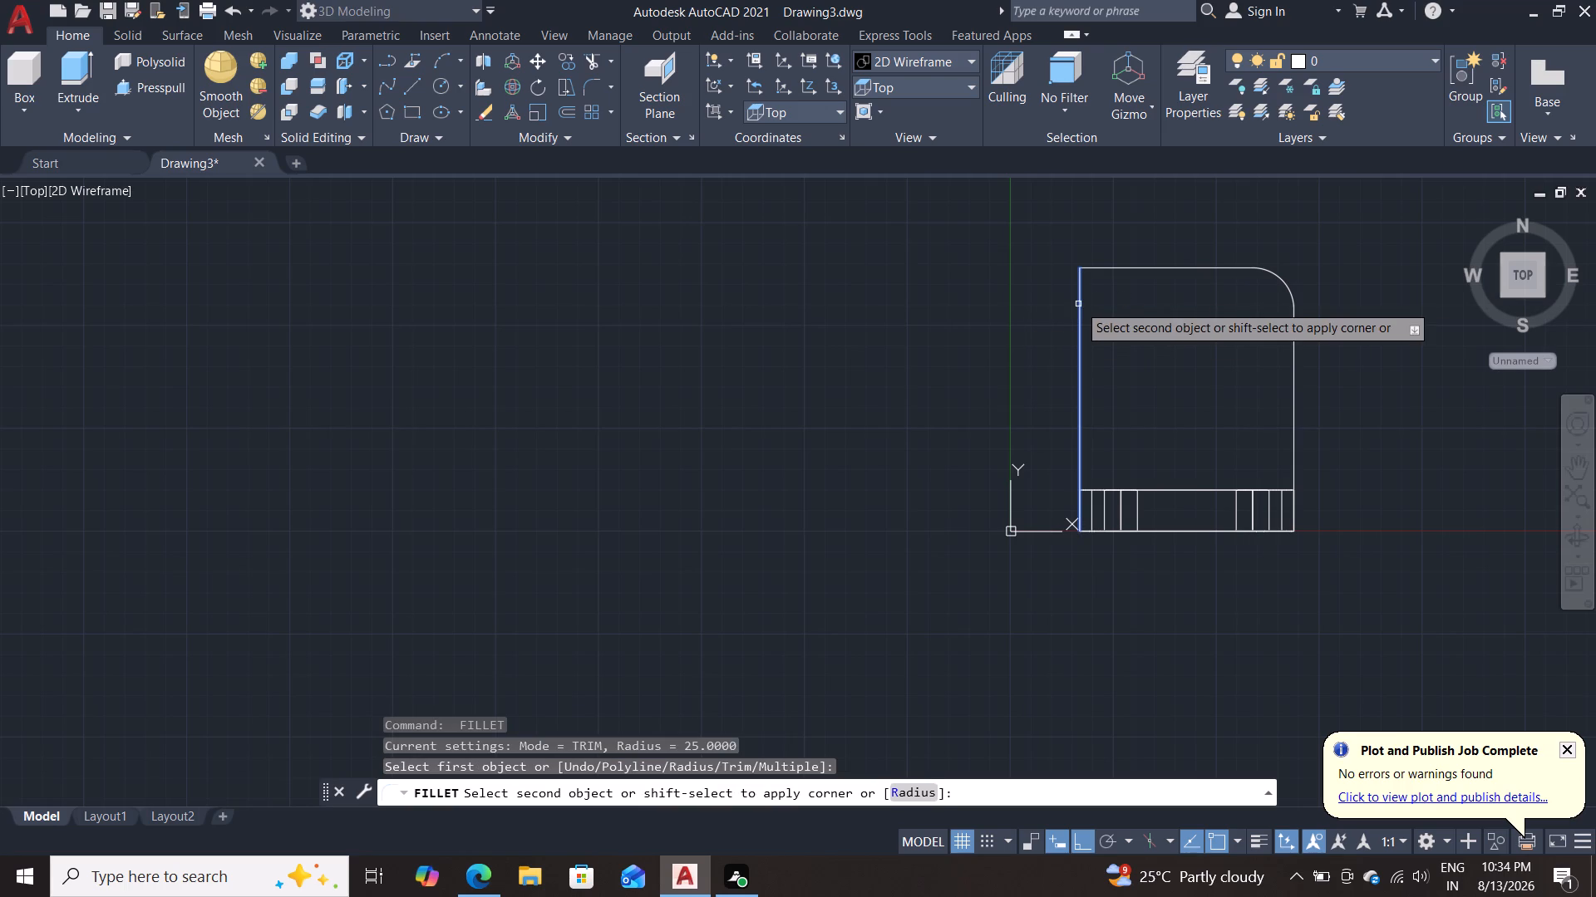
{"action": "left_click", "coordinate": [1105, 265]}
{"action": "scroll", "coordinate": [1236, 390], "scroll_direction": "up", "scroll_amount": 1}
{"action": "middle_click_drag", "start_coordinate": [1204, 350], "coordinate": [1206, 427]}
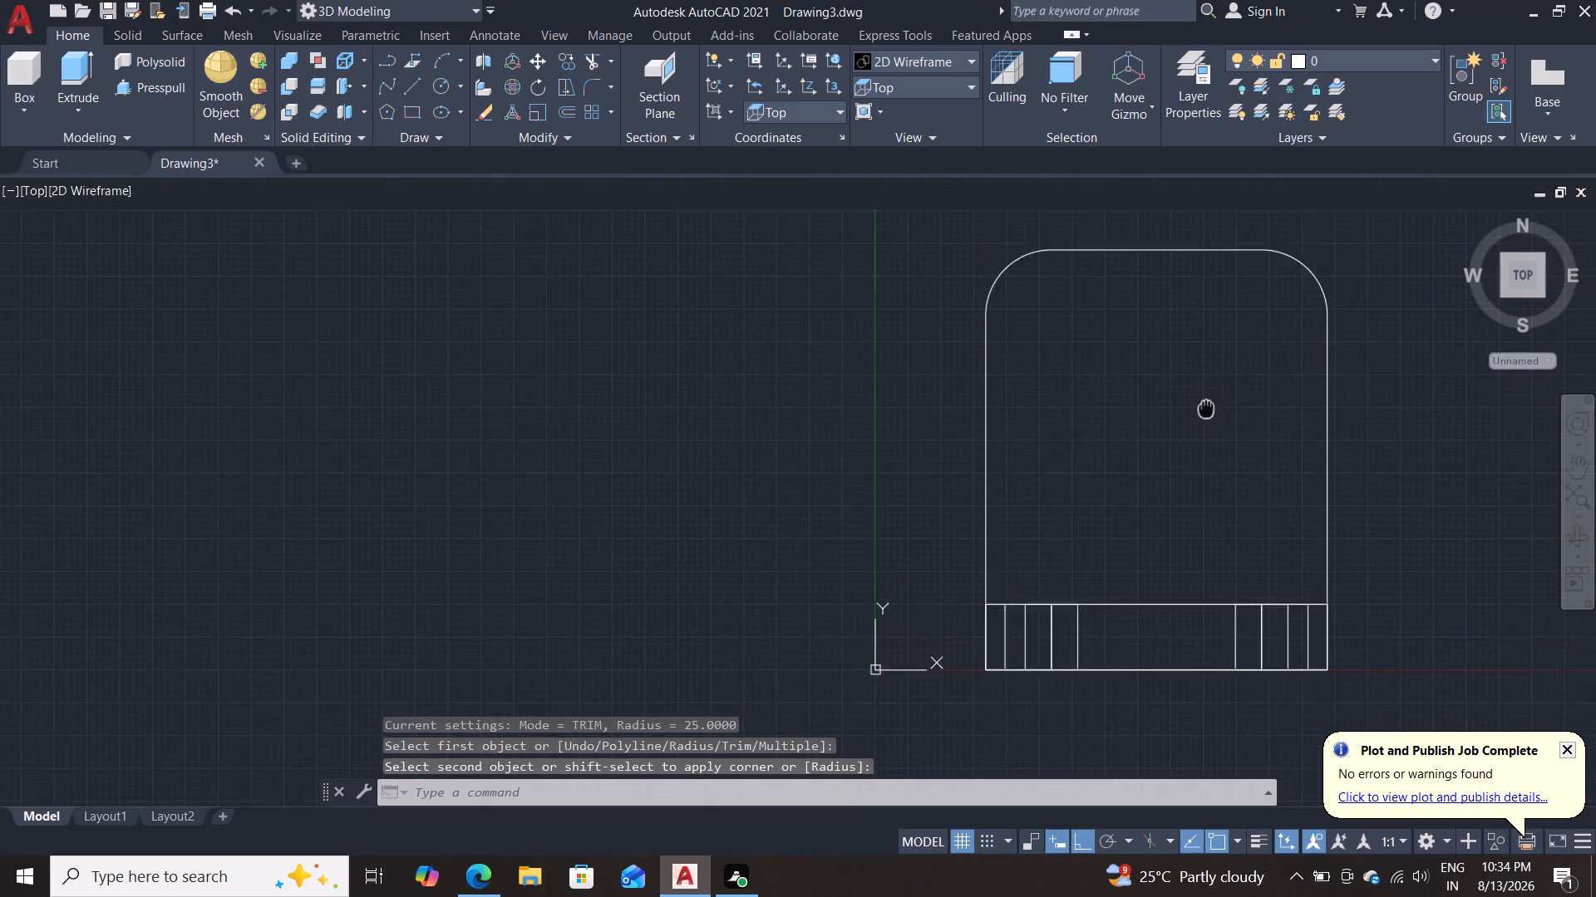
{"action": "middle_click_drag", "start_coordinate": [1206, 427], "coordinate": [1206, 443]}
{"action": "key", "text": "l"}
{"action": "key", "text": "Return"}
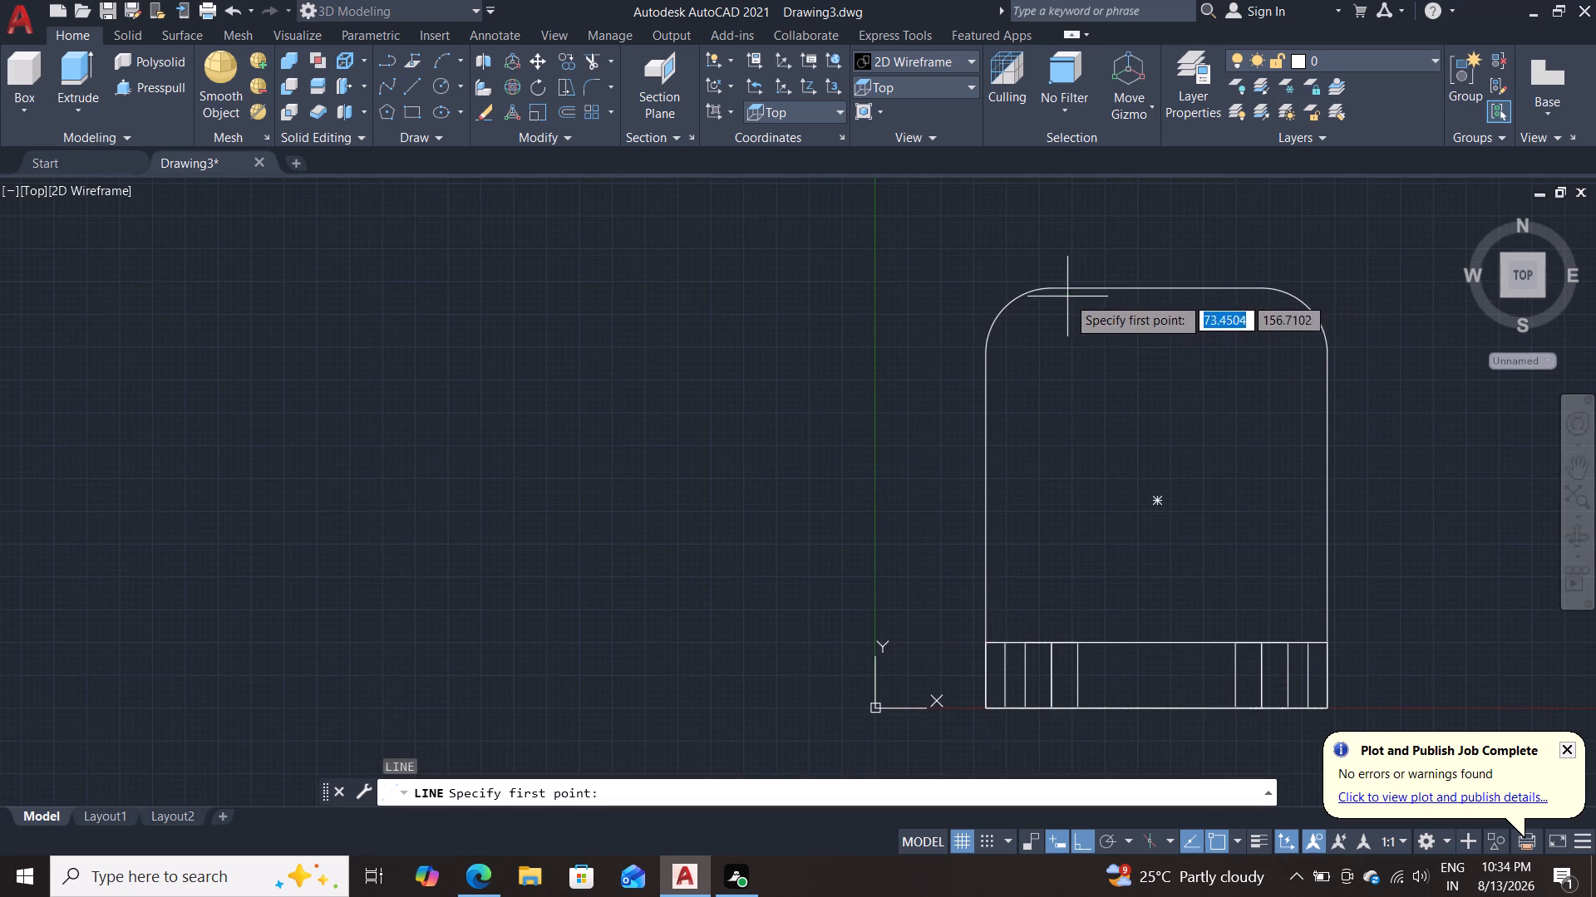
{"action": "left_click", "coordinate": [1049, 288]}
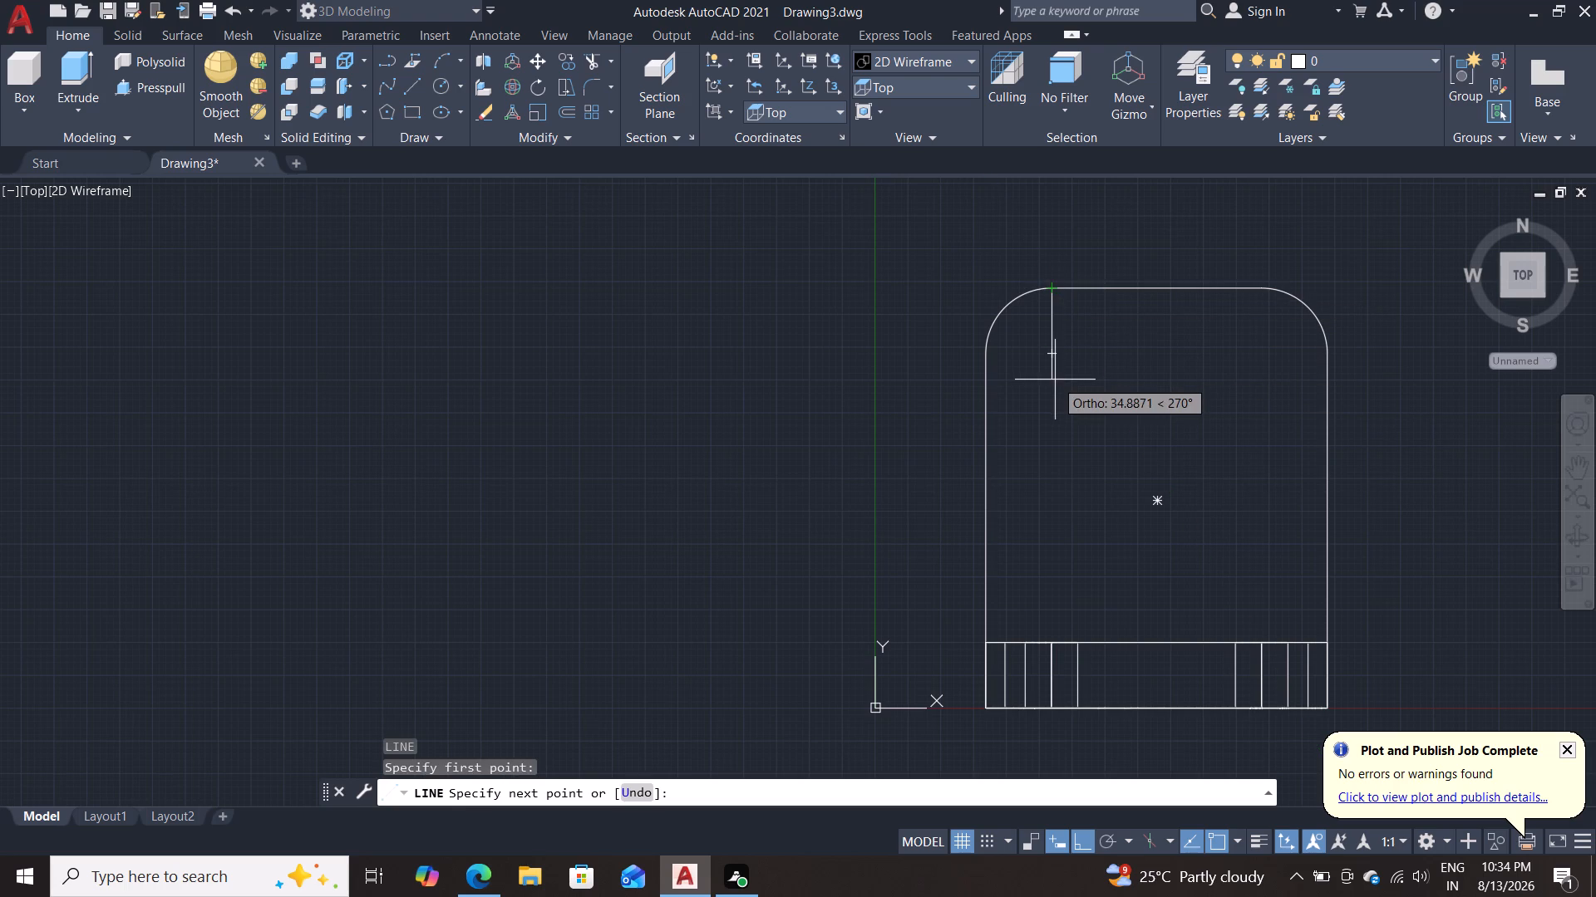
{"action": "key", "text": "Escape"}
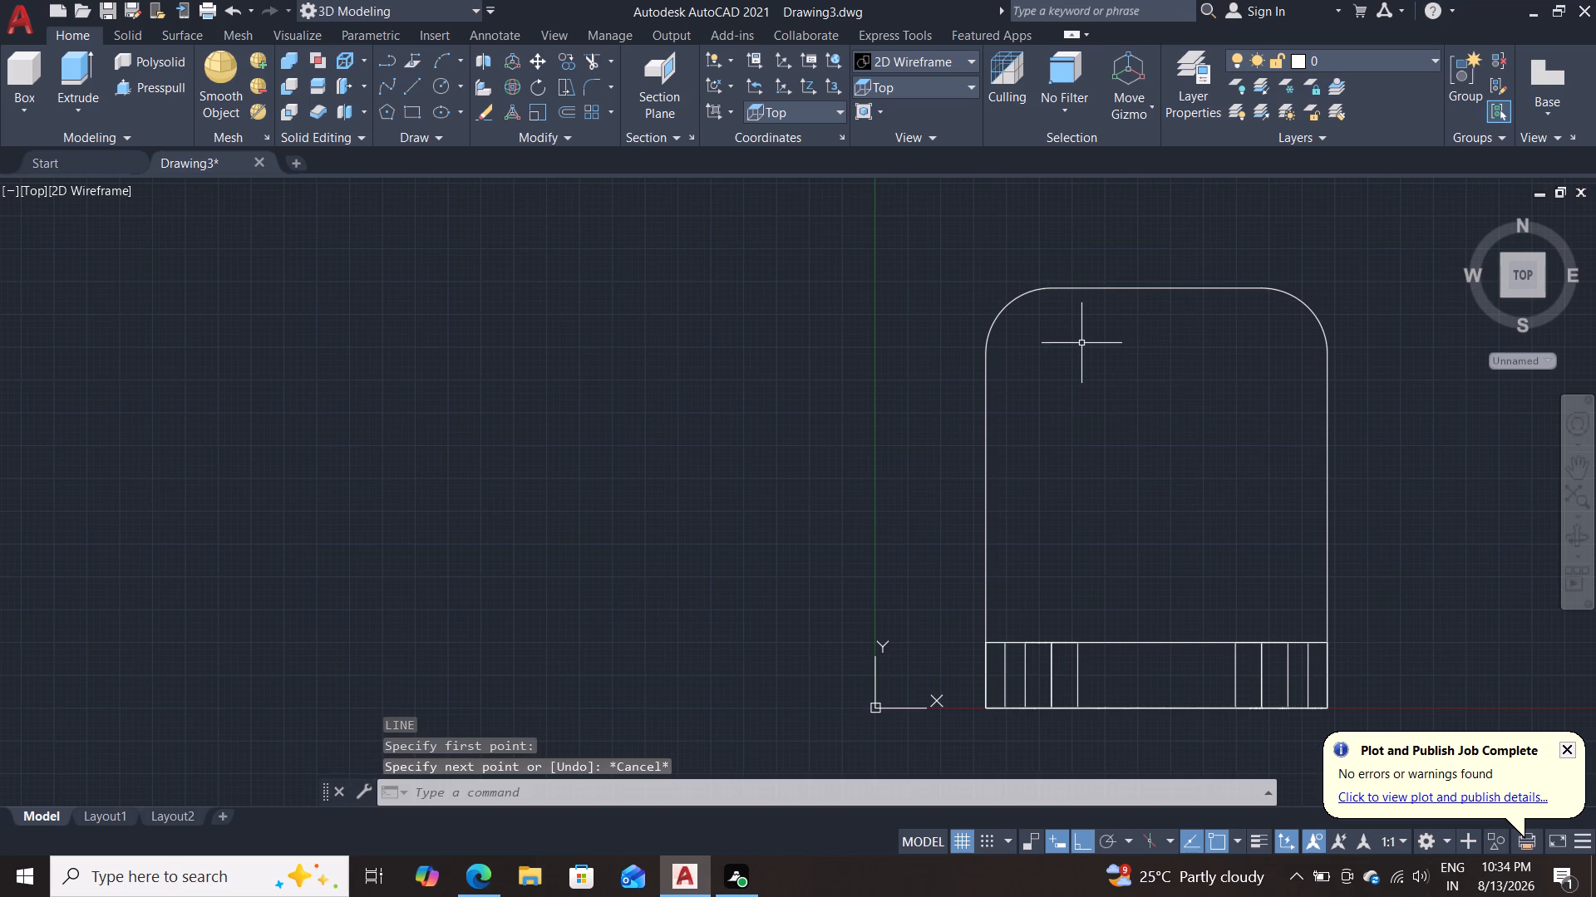
Draw two circles of radius 10, one centred on each filleted corner's arc centre.
{"action": "key", "text": "c"}
{"action": "key", "text": "Return"}
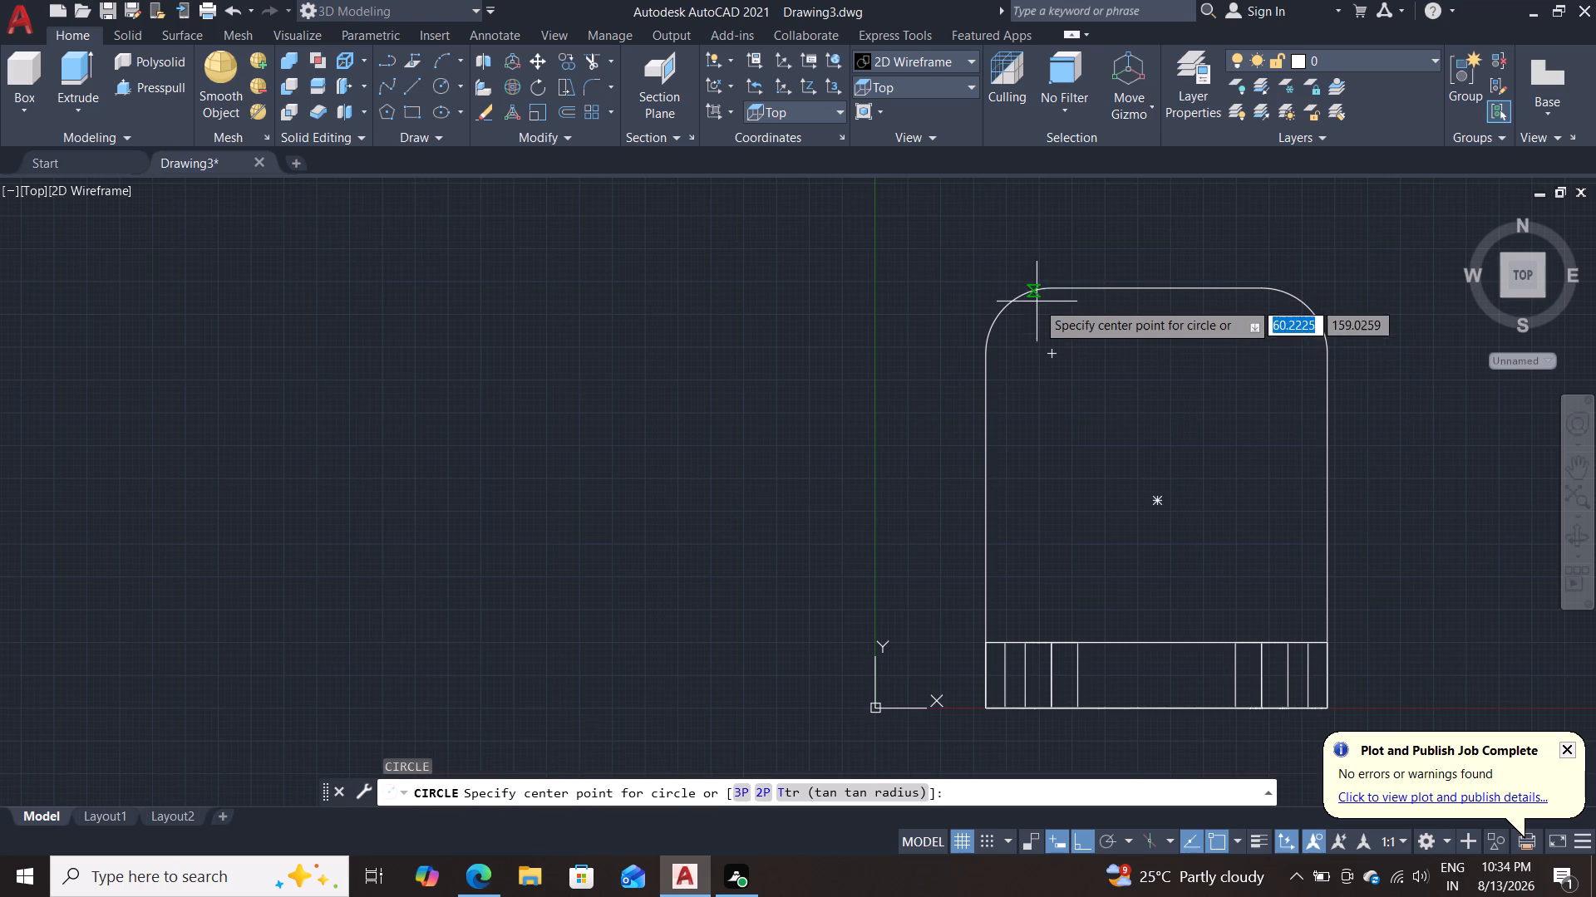
{"action": "left_click", "coordinate": [1051, 354]}
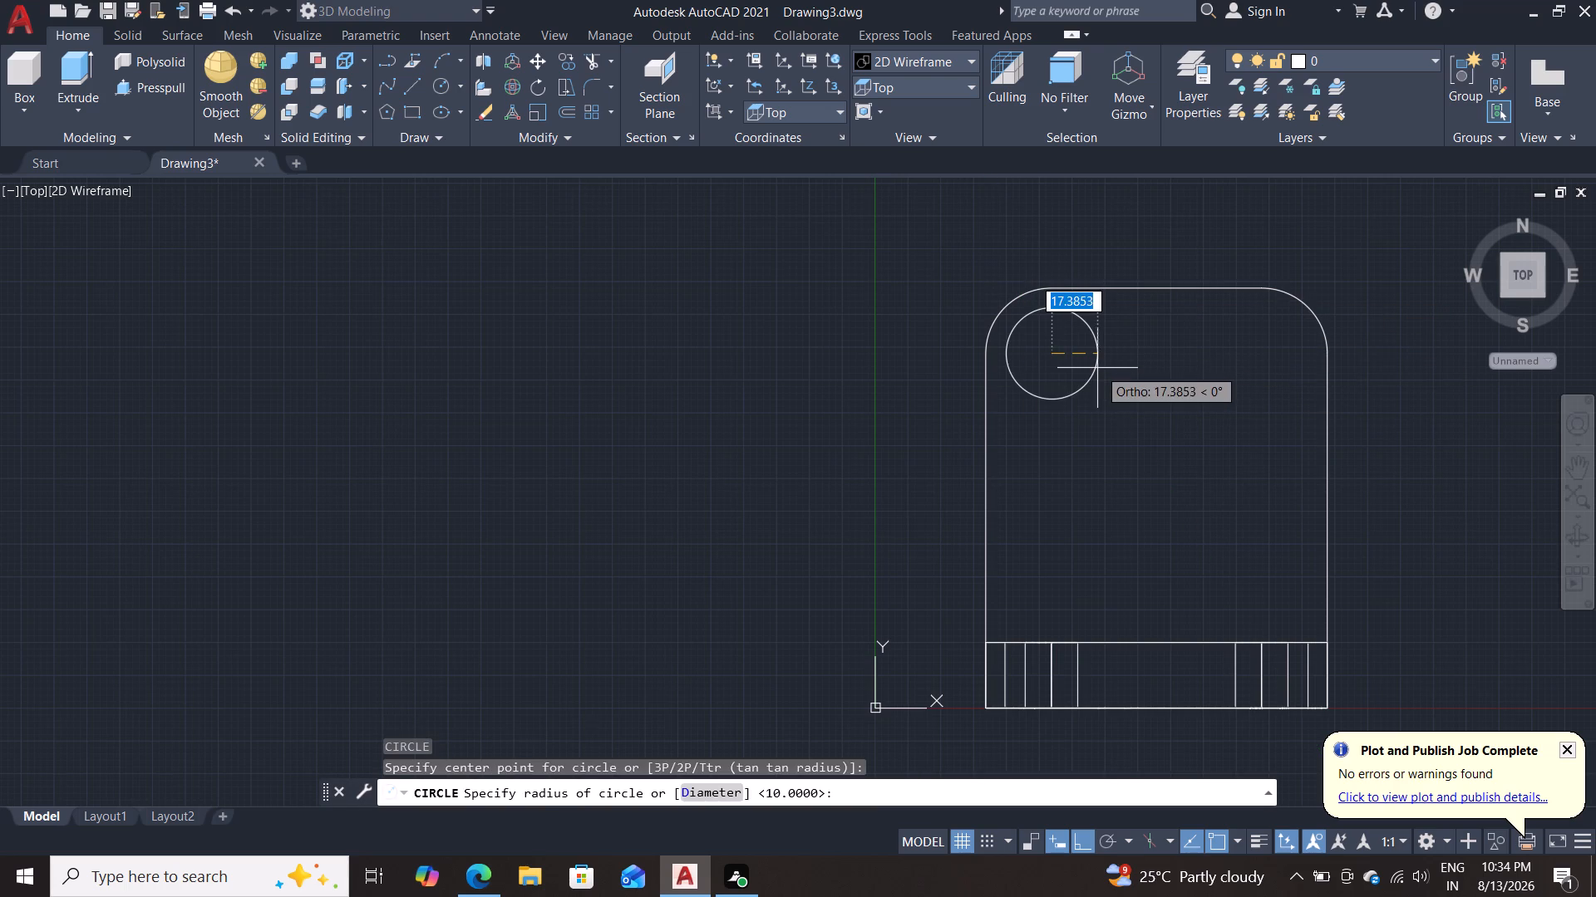
{"action": "type", "text": "10"}
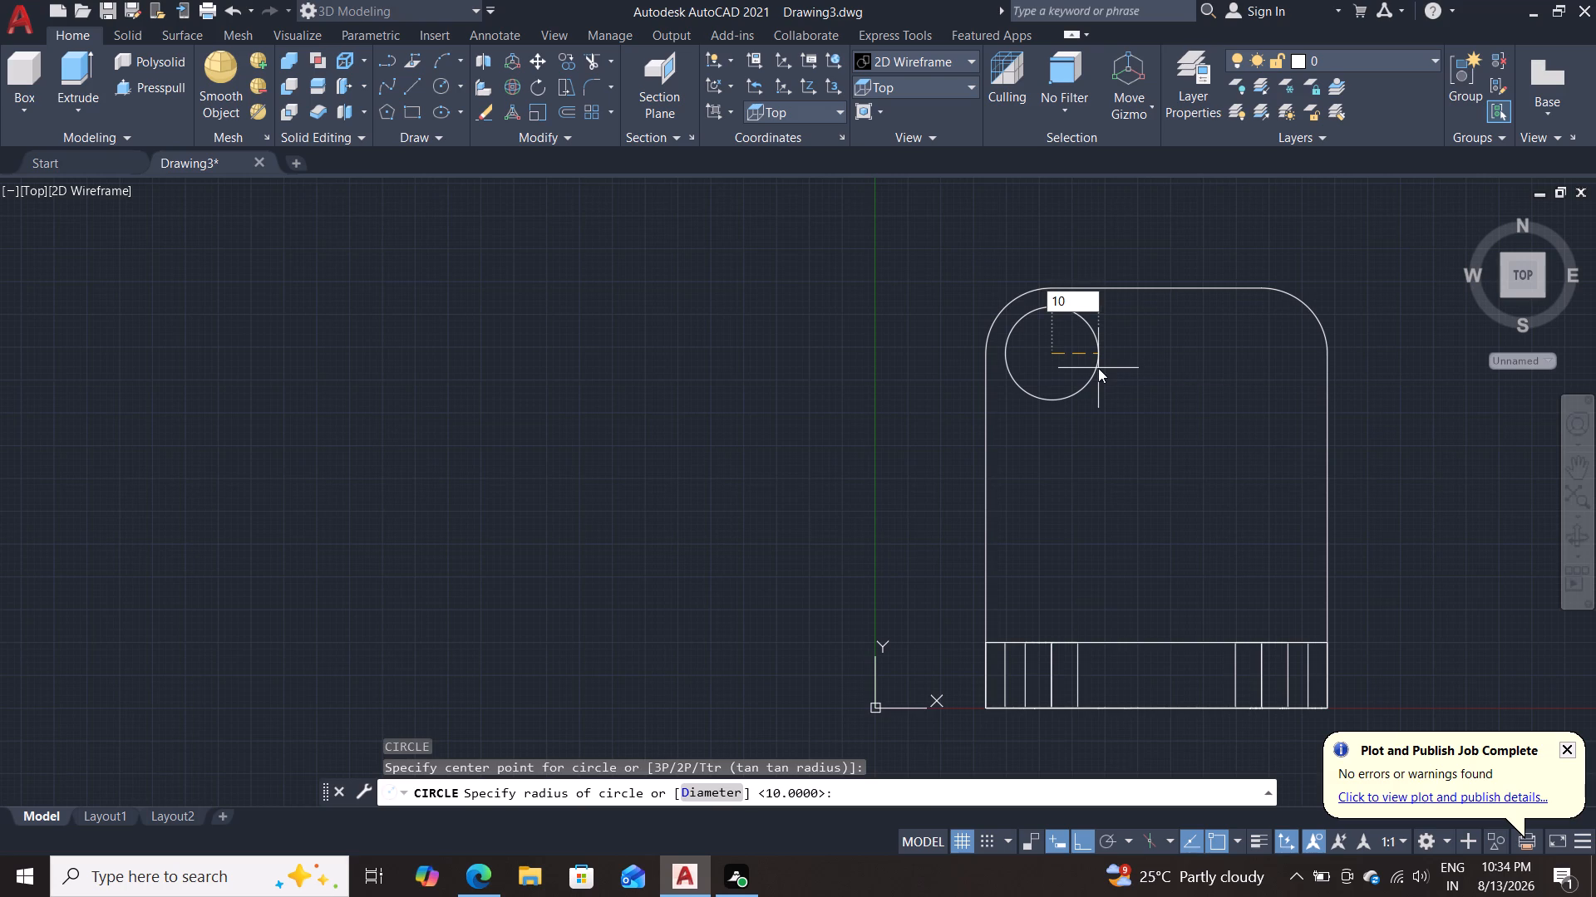
{"action": "key", "text": "Return"}
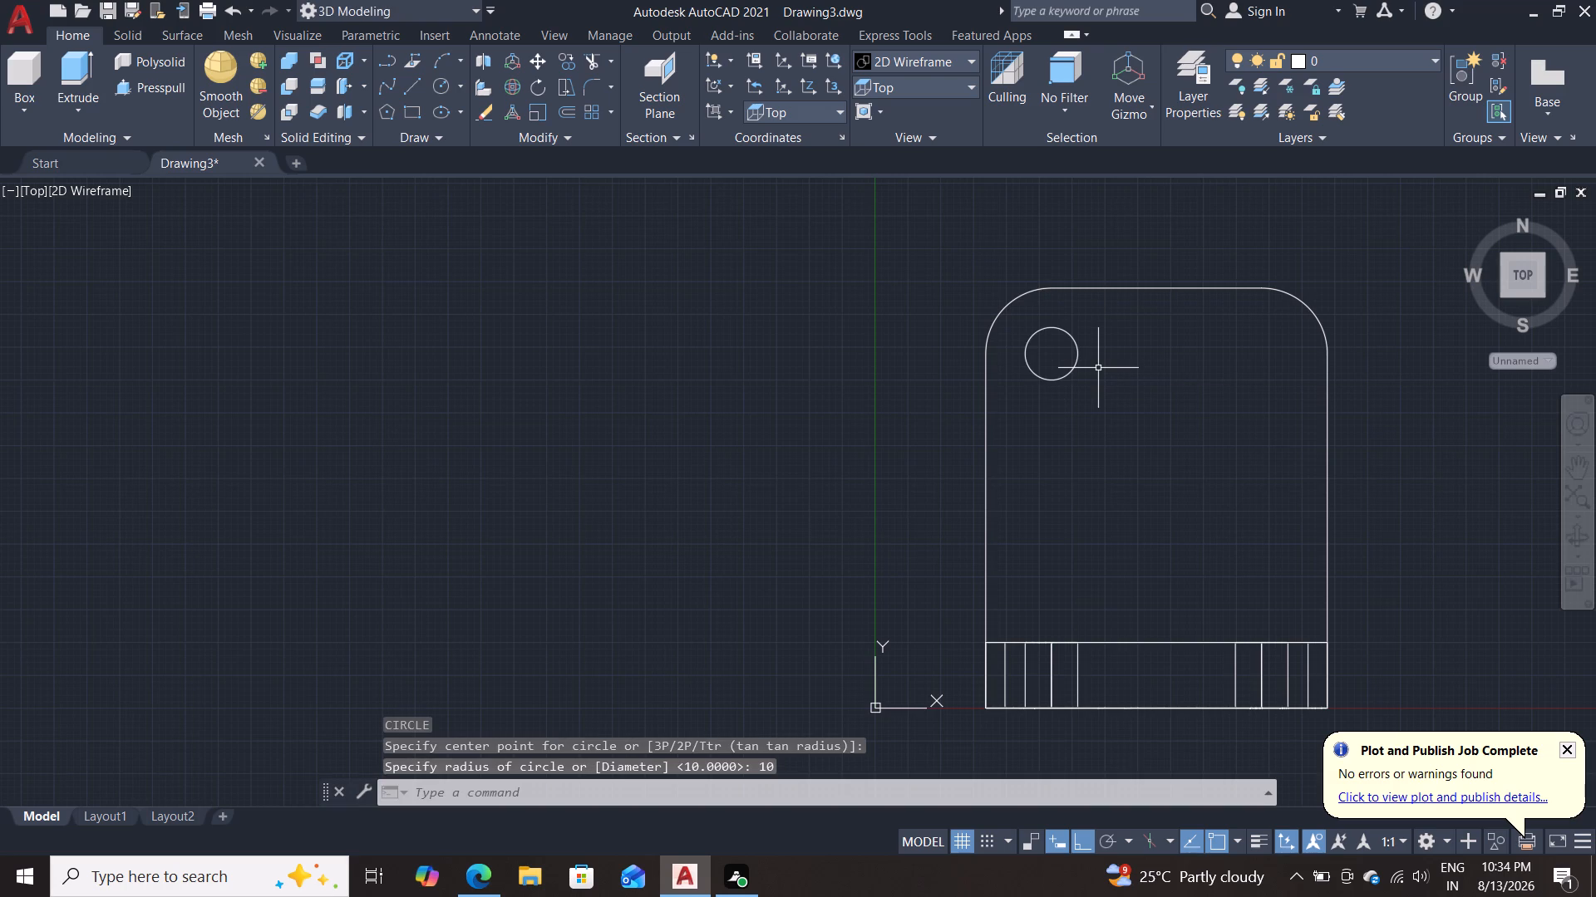
{"action": "key", "text": "c"}
{"action": "key", "text": "Return"}
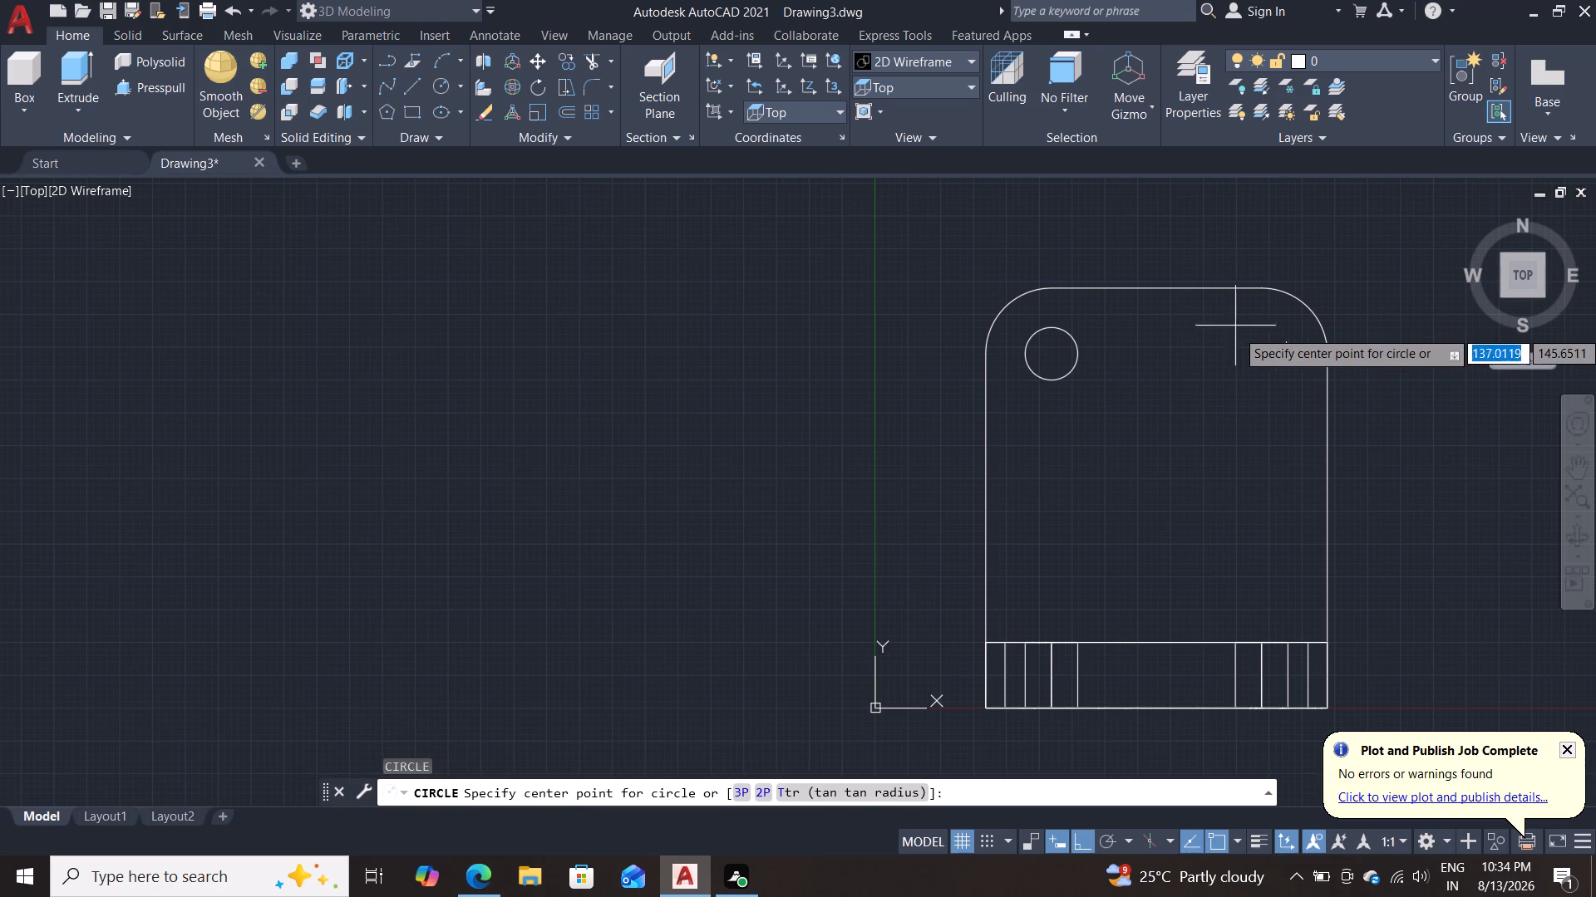
{"action": "left_click", "coordinate": [1264, 356]}
{"action": "type", "text": "10"}
{"action": "key", "text": "Return"}
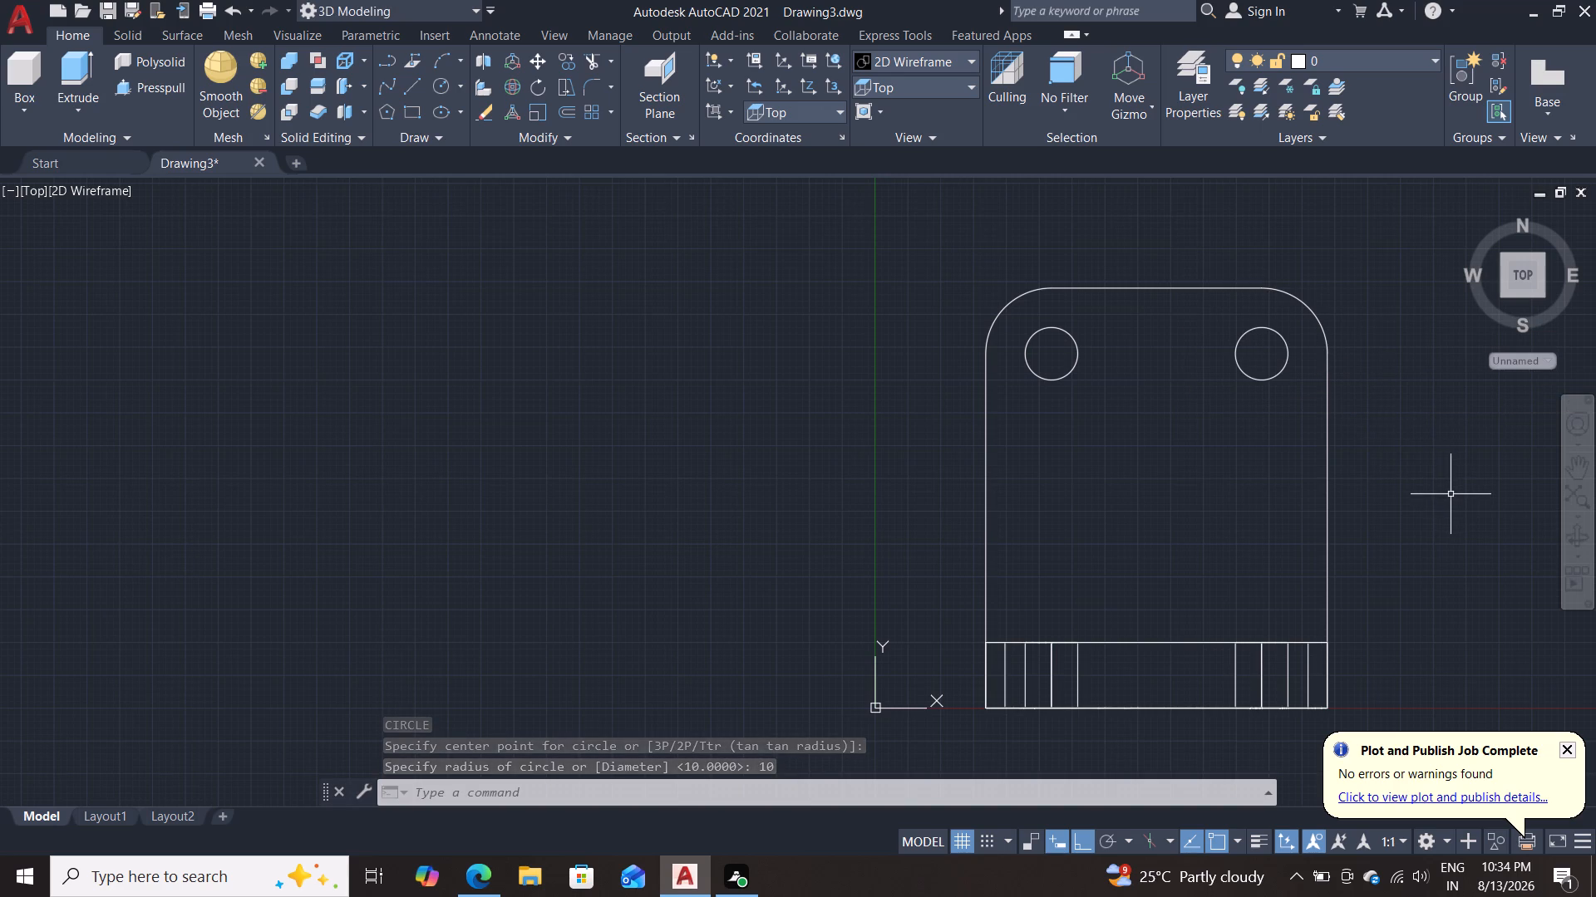
Move the filleted profile and its two circles up along Z, from the profile's front corner to the plate solid's upper front corner.
{"action": "middle_click_drag", "start_coordinate": [1451, 494], "coordinate": [1344, 429], "text": "shift"}
{"action": "middle_click_drag", "start_coordinate": [1310, 402], "coordinate": [1268, 336], "text": "shift"}
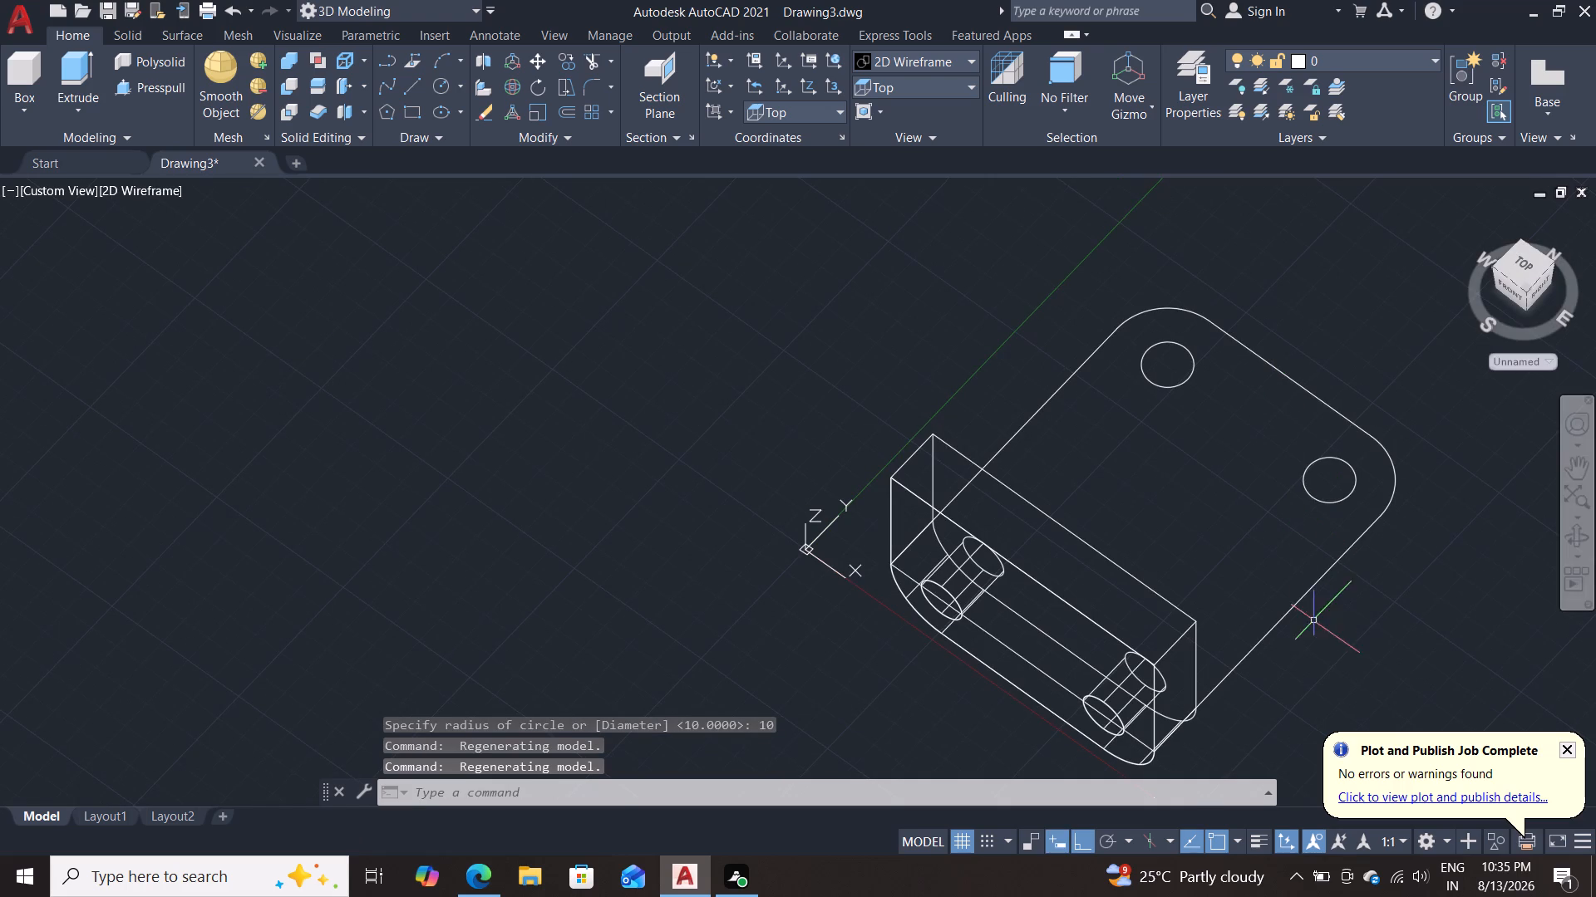
{"action": "middle_click_drag", "start_coordinate": [1313, 666], "coordinate": [1199, 579], "text": "shift"}
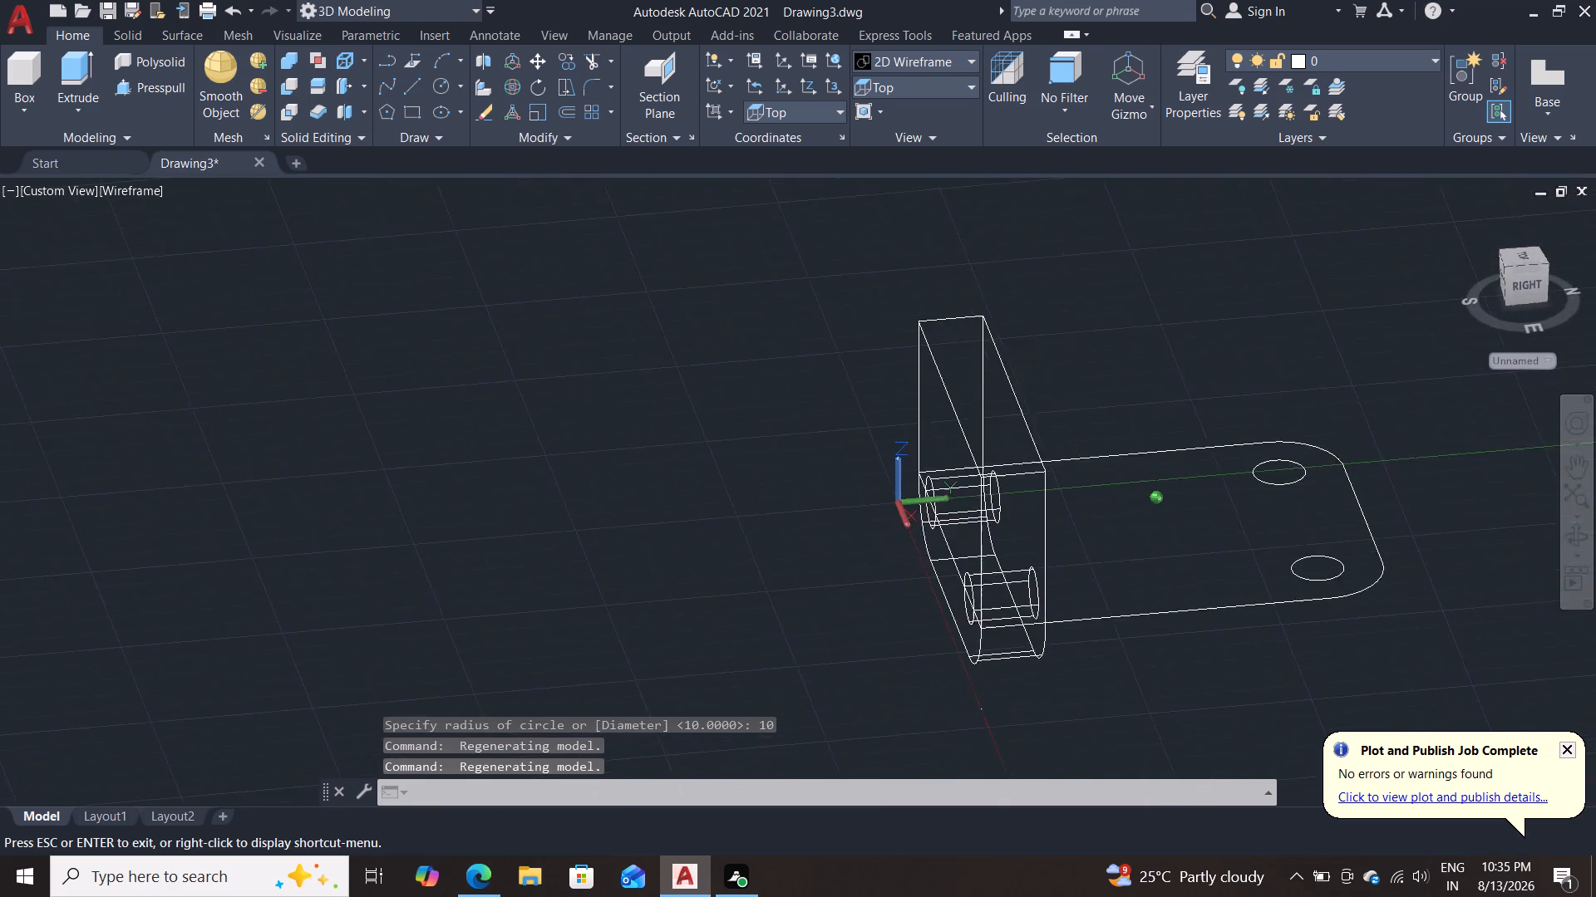
{"action": "middle_click_drag", "start_coordinate": [1199, 579], "coordinate": [1180, 529], "text": "shift"}
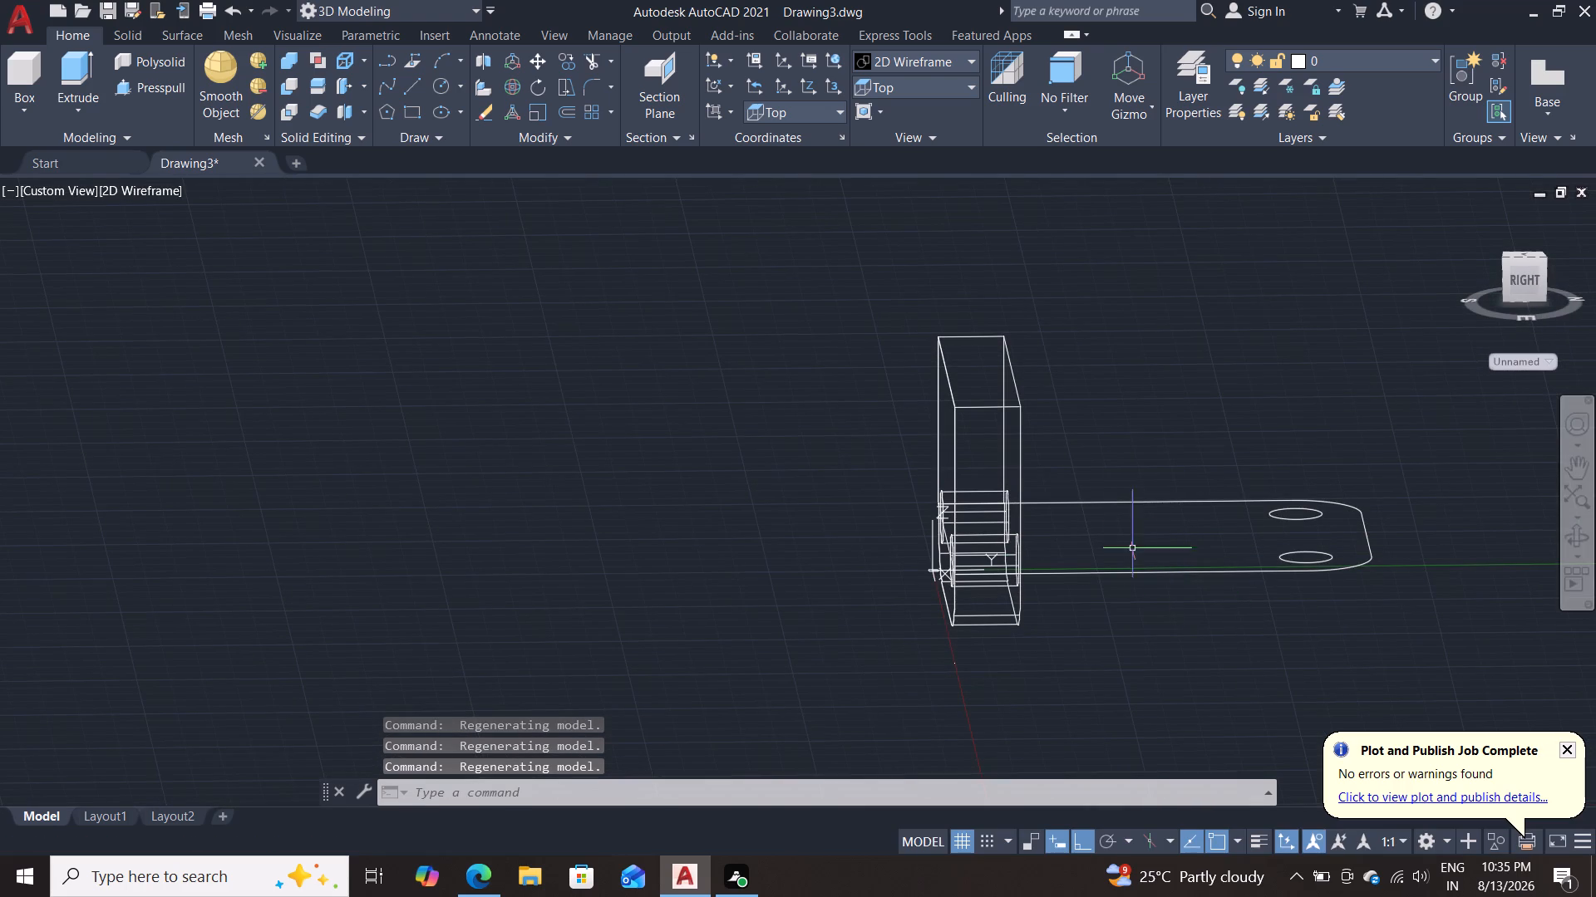
{"action": "key", "text": "m"}
{"action": "key", "text": "Return"}
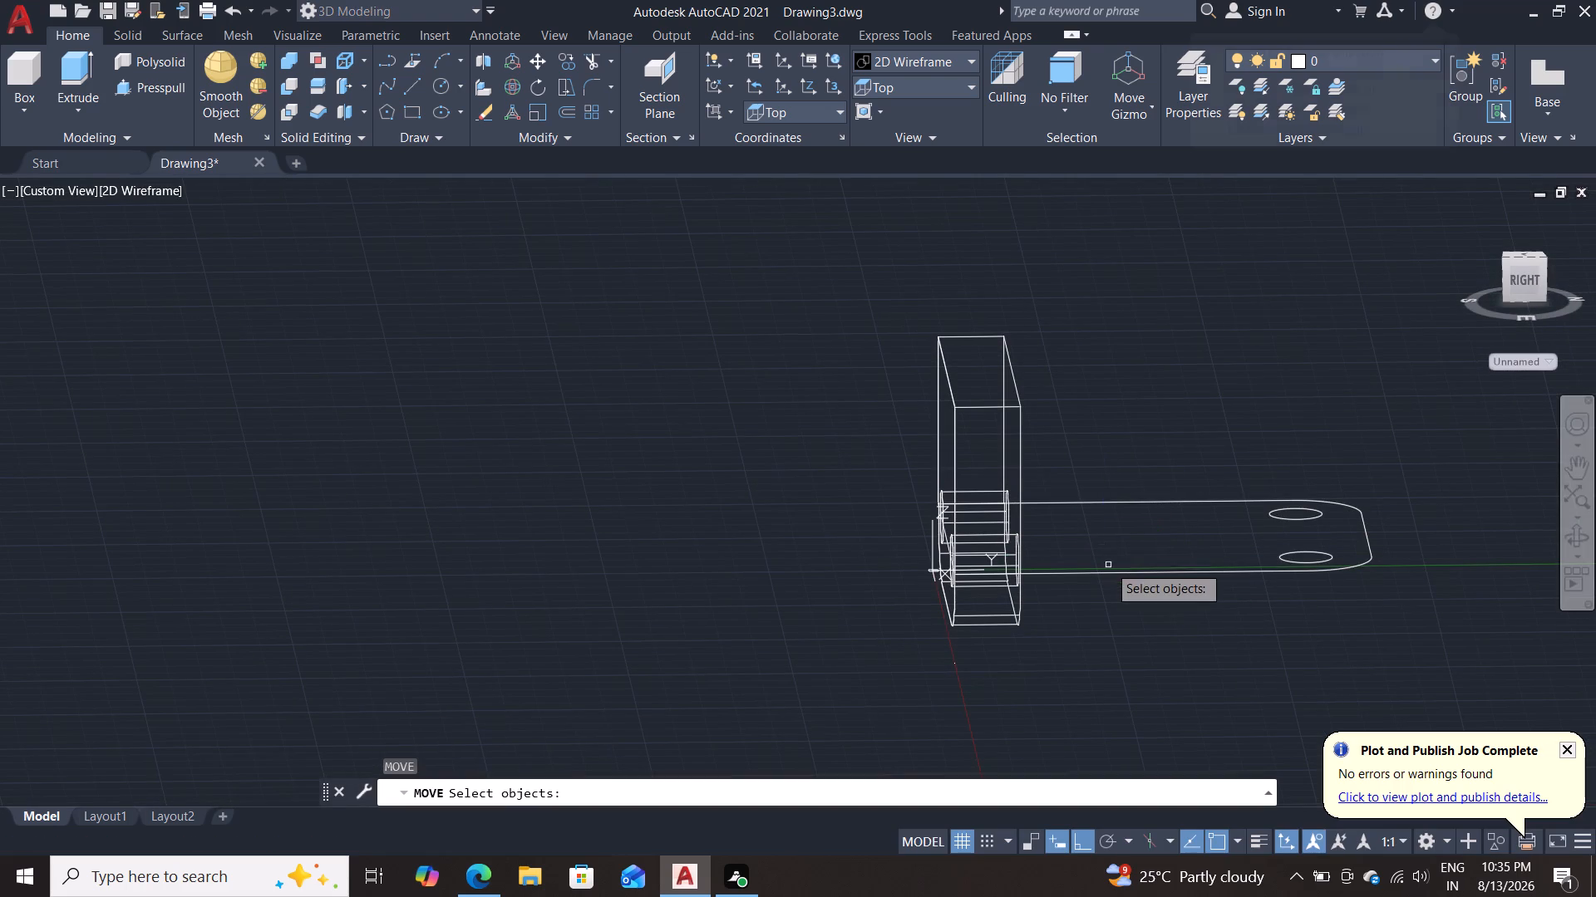
{"action": "left_click", "coordinate": [1111, 571]}
{"action": "left_click", "coordinate": [1332, 555]}
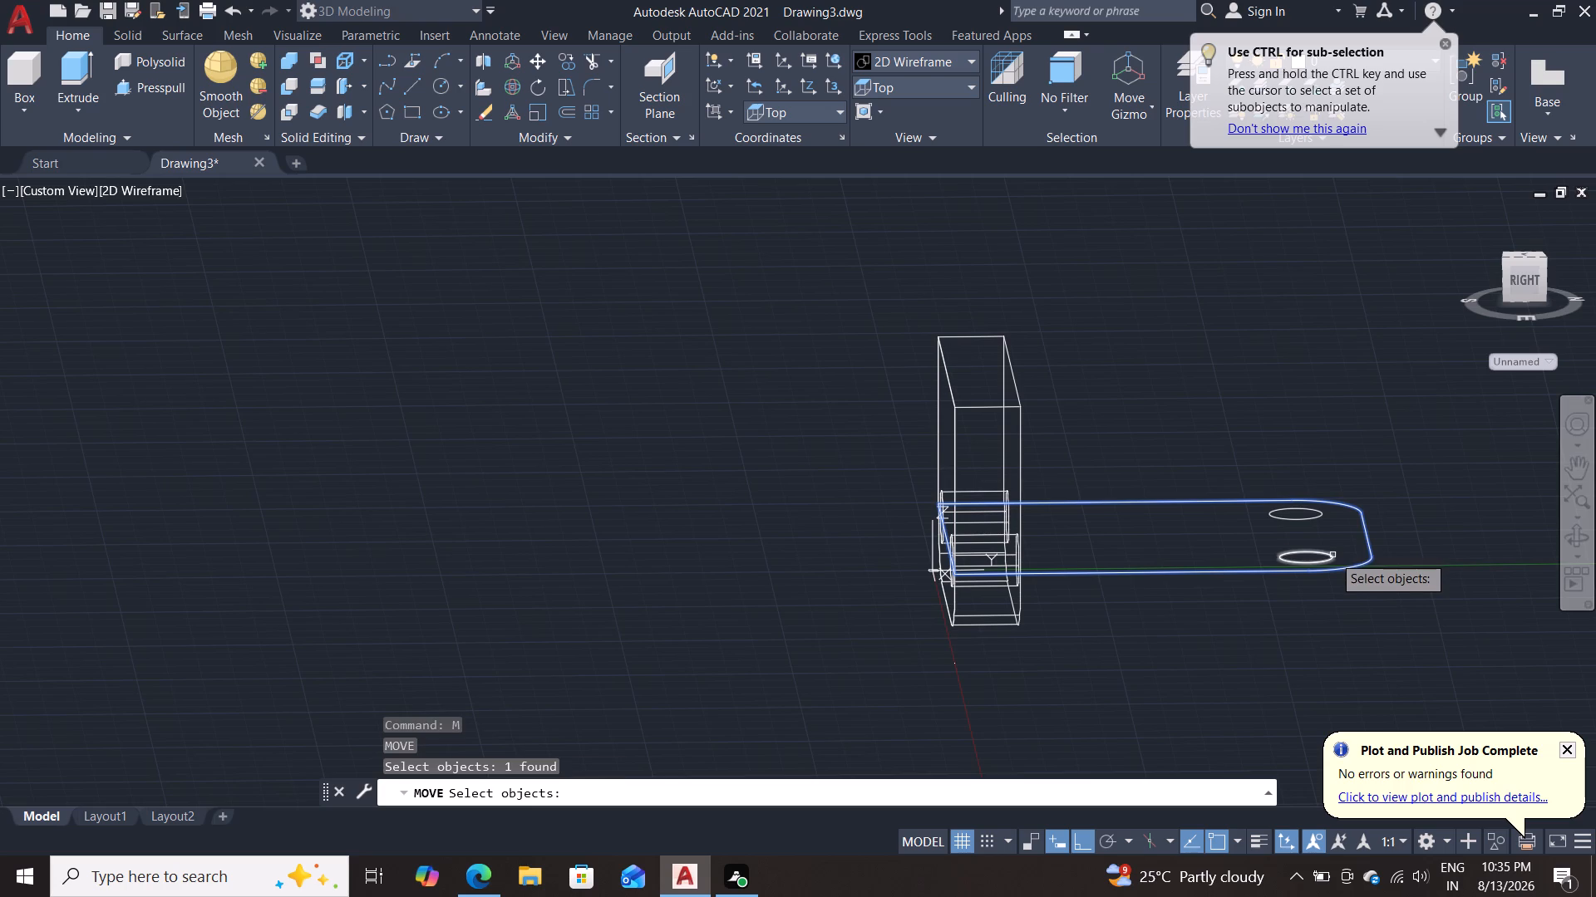
{"action": "left_click", "coordinate": [1323, 512]}
{"action": "key", "text": "Return"}
{"action": "scroll", "coordinate": [1156, 589], "scroll_direction": "up", "scroll_amount": 2}
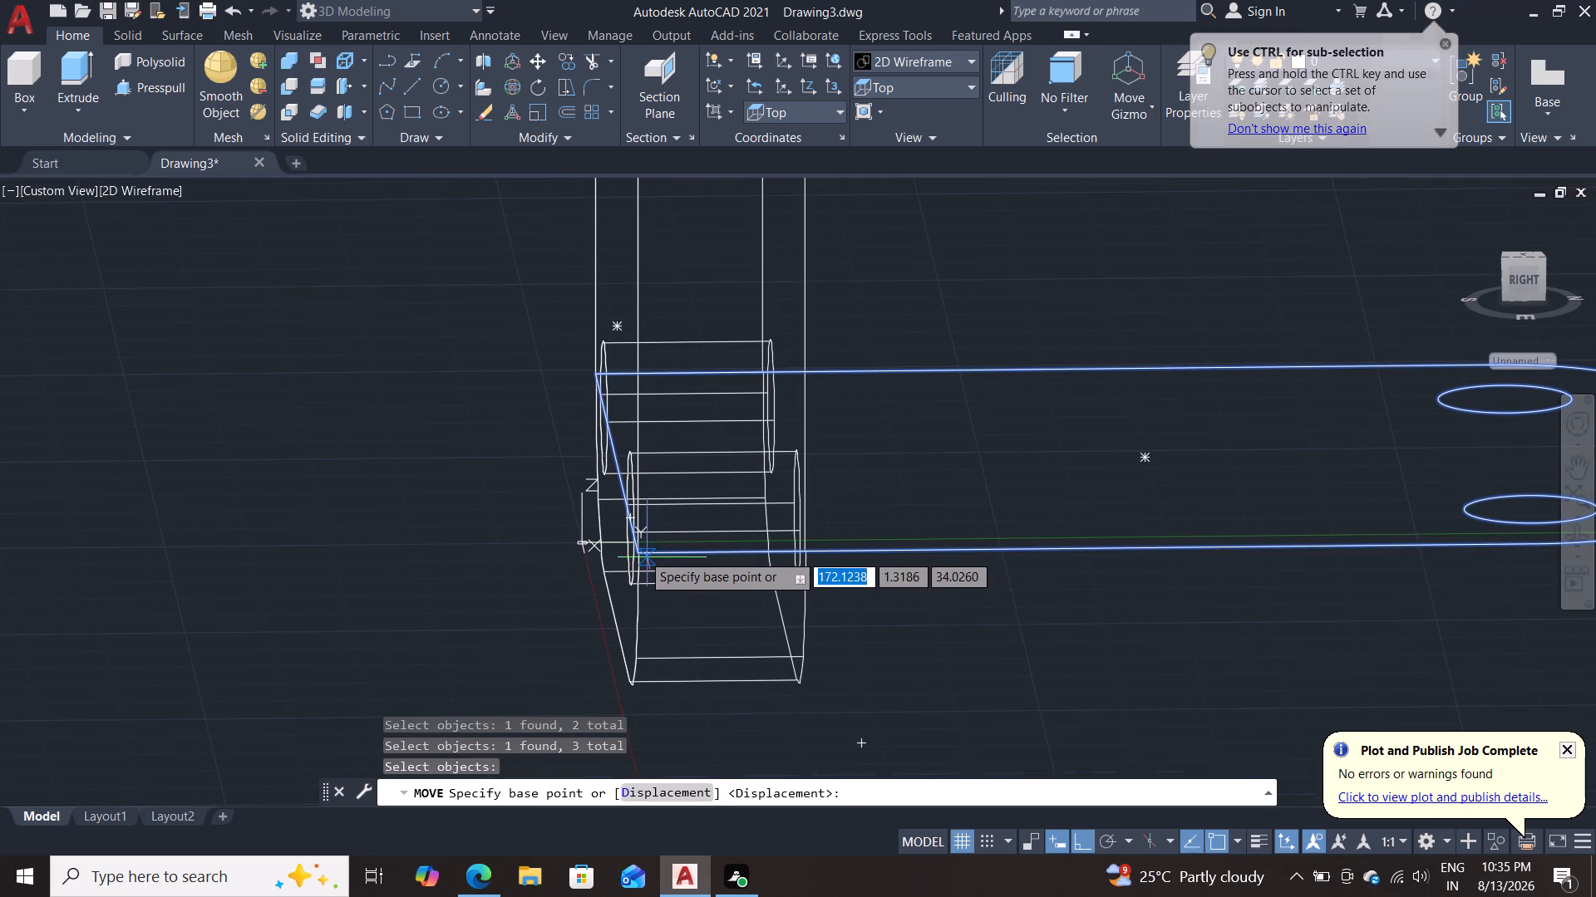
{"action": "scroll", "coordinate": [634, 558], "scroll_direction": "up", "scroll_amount": 5}
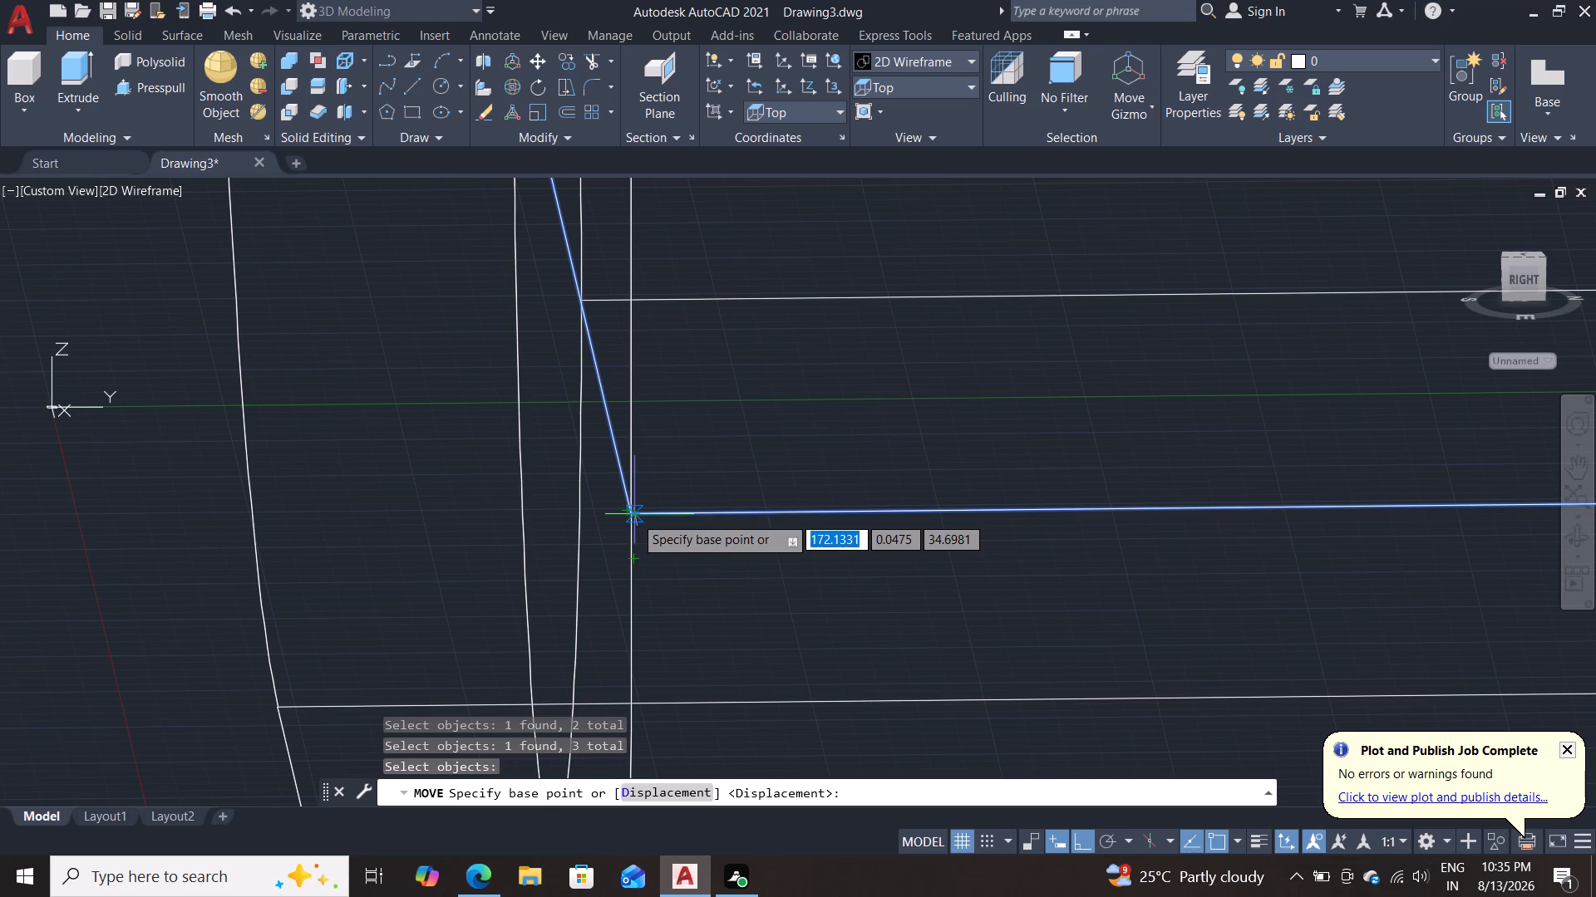
{"action": "double_click", "coordinate": [634, 516]}
{"action": "scroll", "coordinate": [713, 364], "scroll_direction": "down", "scroll_amount": 2}
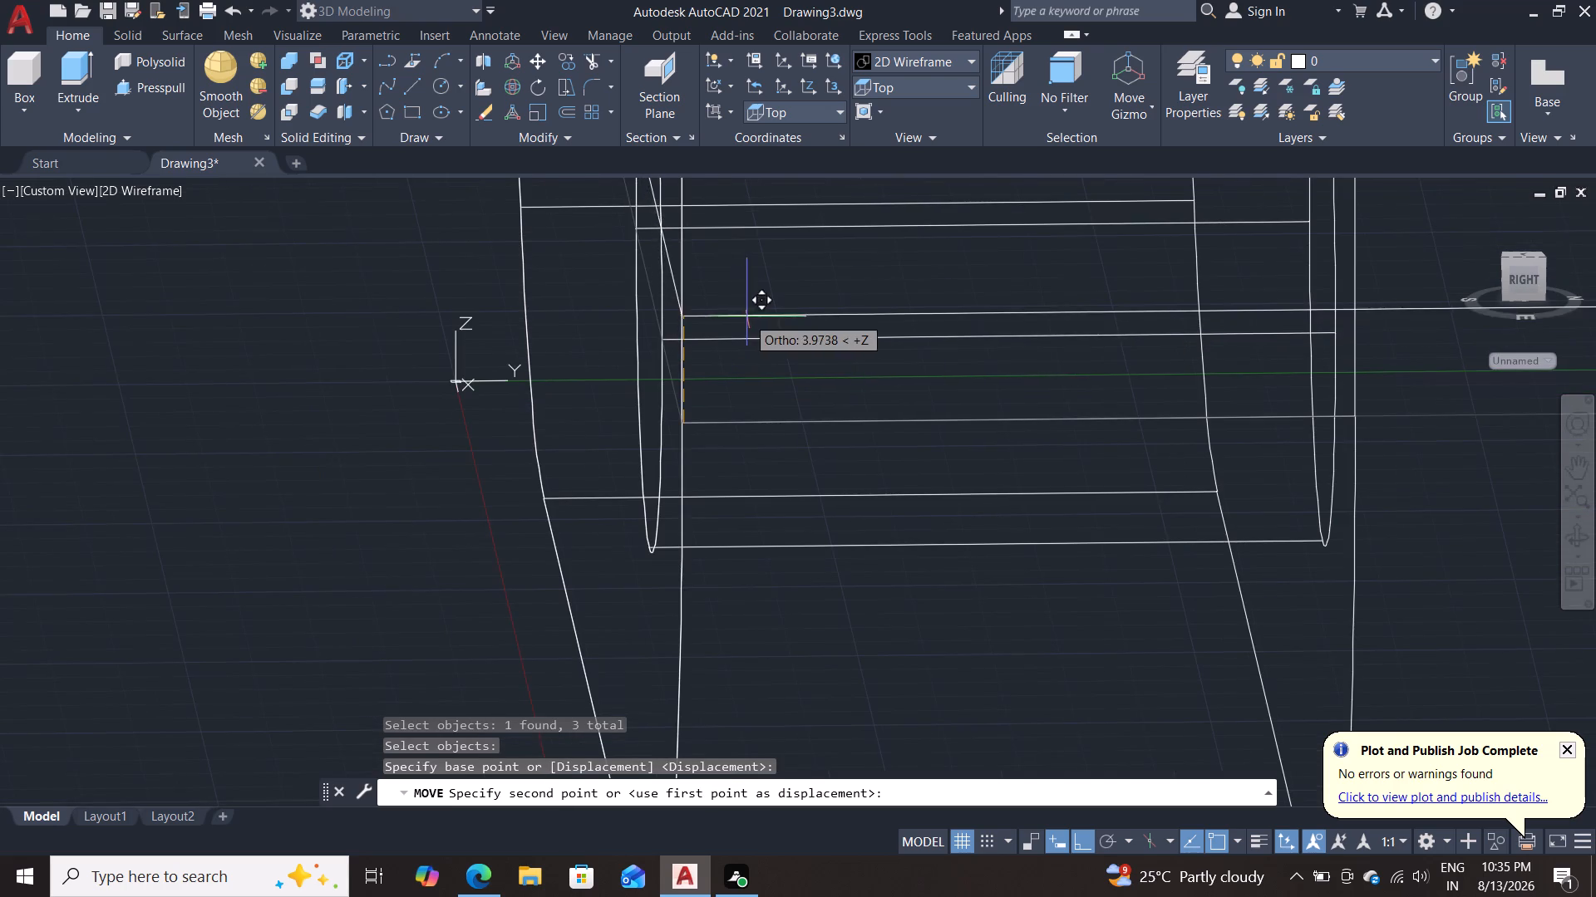
{"action": "middle_click_drag", "start_coordinate": [754, 317], "coordinate": [760, 724]}
{"action": "scroll", "coordinate": [781, 399], "scroll_direction": "down", "scroll_amount": 3}
{"action": "scroll", "coordinate": [781, 399], "scroll_direction": "up", "scroll_amount": 2}
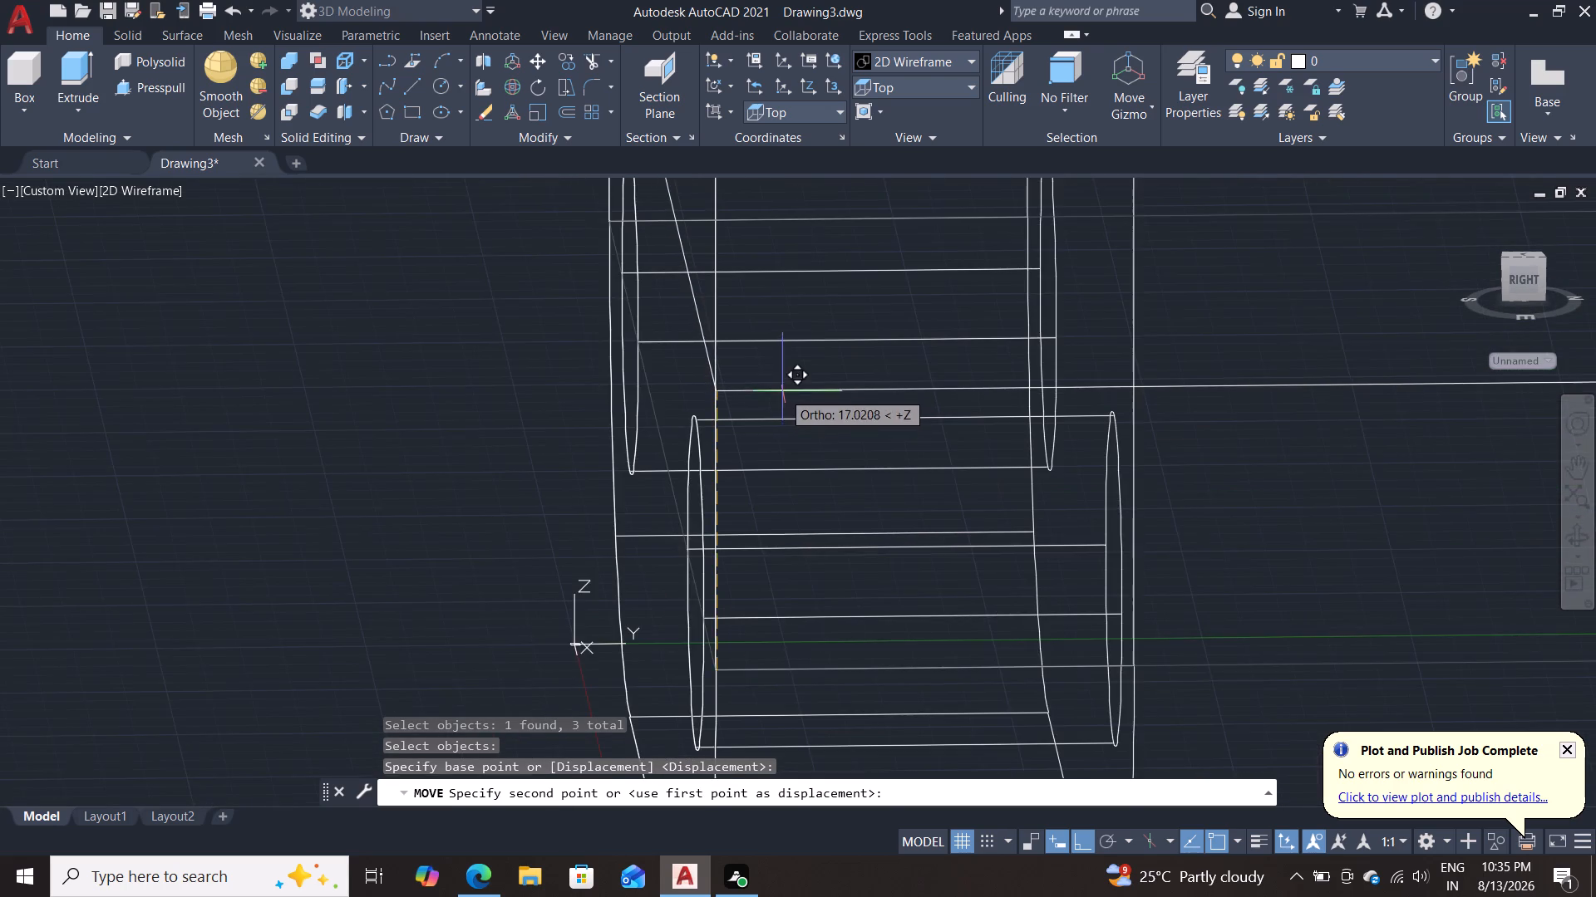
{"action": "scroll", "coordinate": [782, 391], "scroll_direction": "down", "scroll_amount": 4}
{"action": "scroll", "coordinate": [789, 306], "scroll_direction": "up", "scroll_amount": 2}
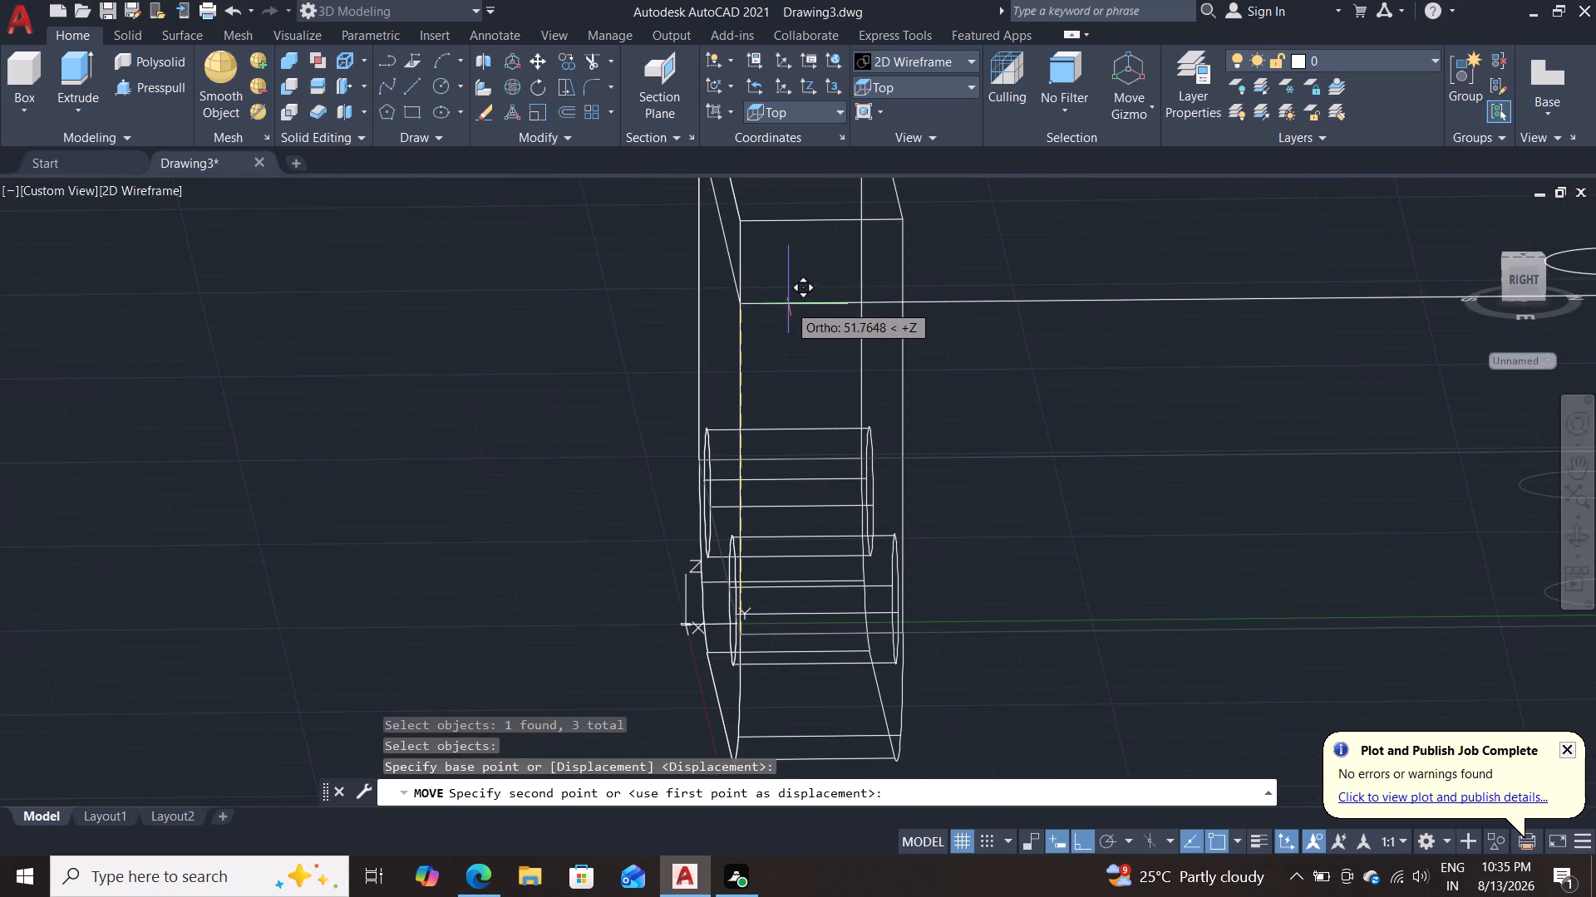
{"action": "scroll", "coordinate": [777, 288], "scroll_direction": "up", "scroll_amount": 2}
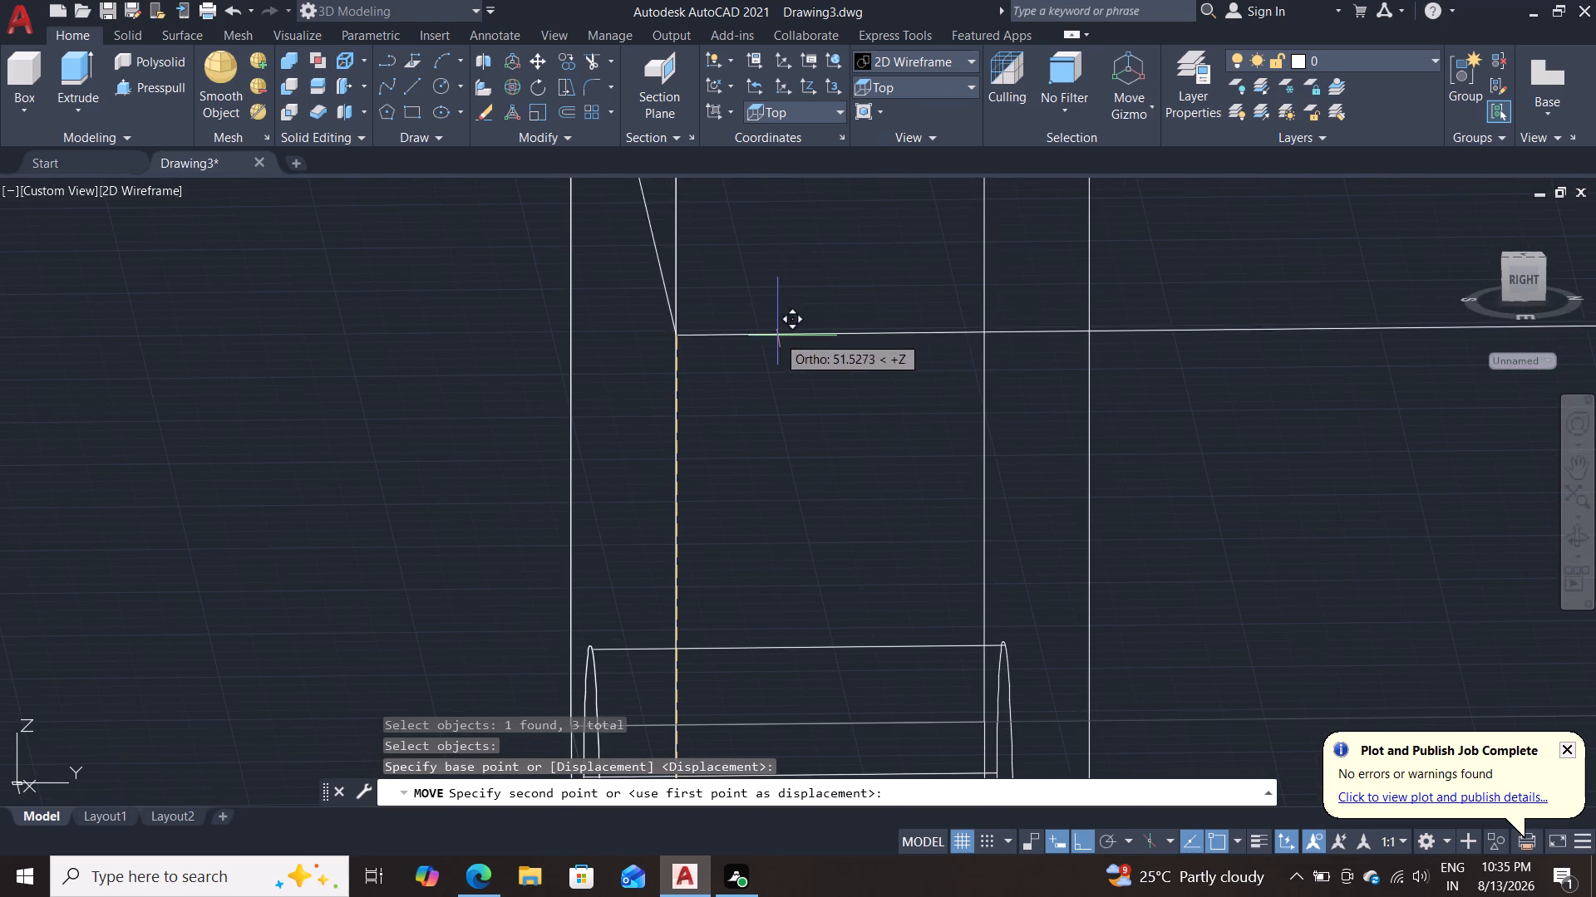
{"action": "middle_click_drag", "start_coordinate": [781, 345], "coordinate": [806, 573]}
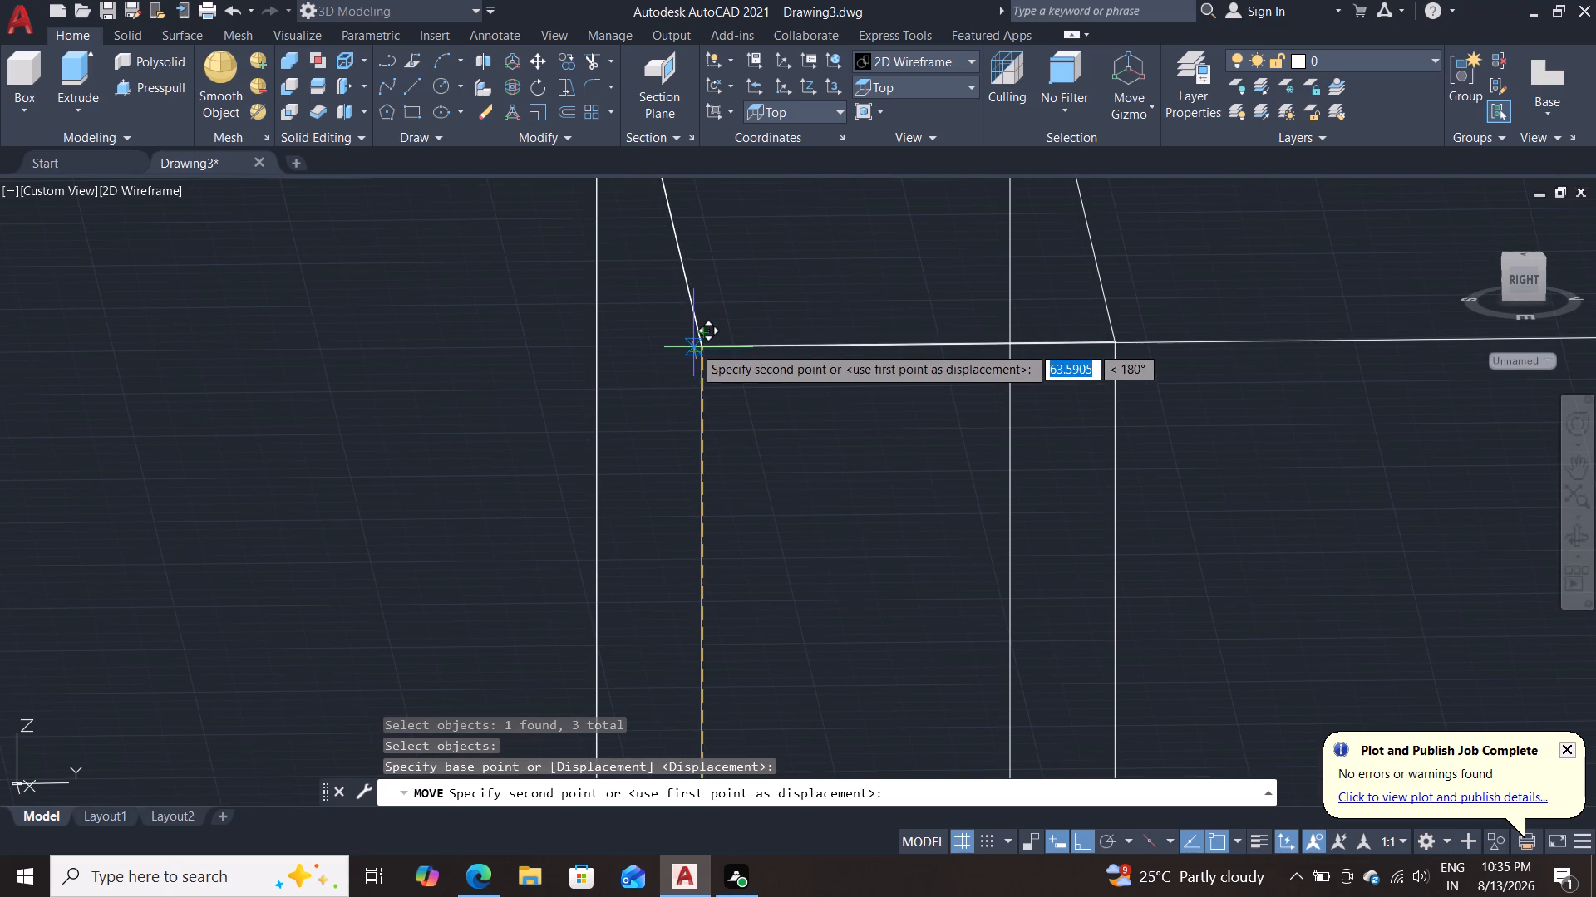
{"action": "left_click", "coordinate": [704, 346]}
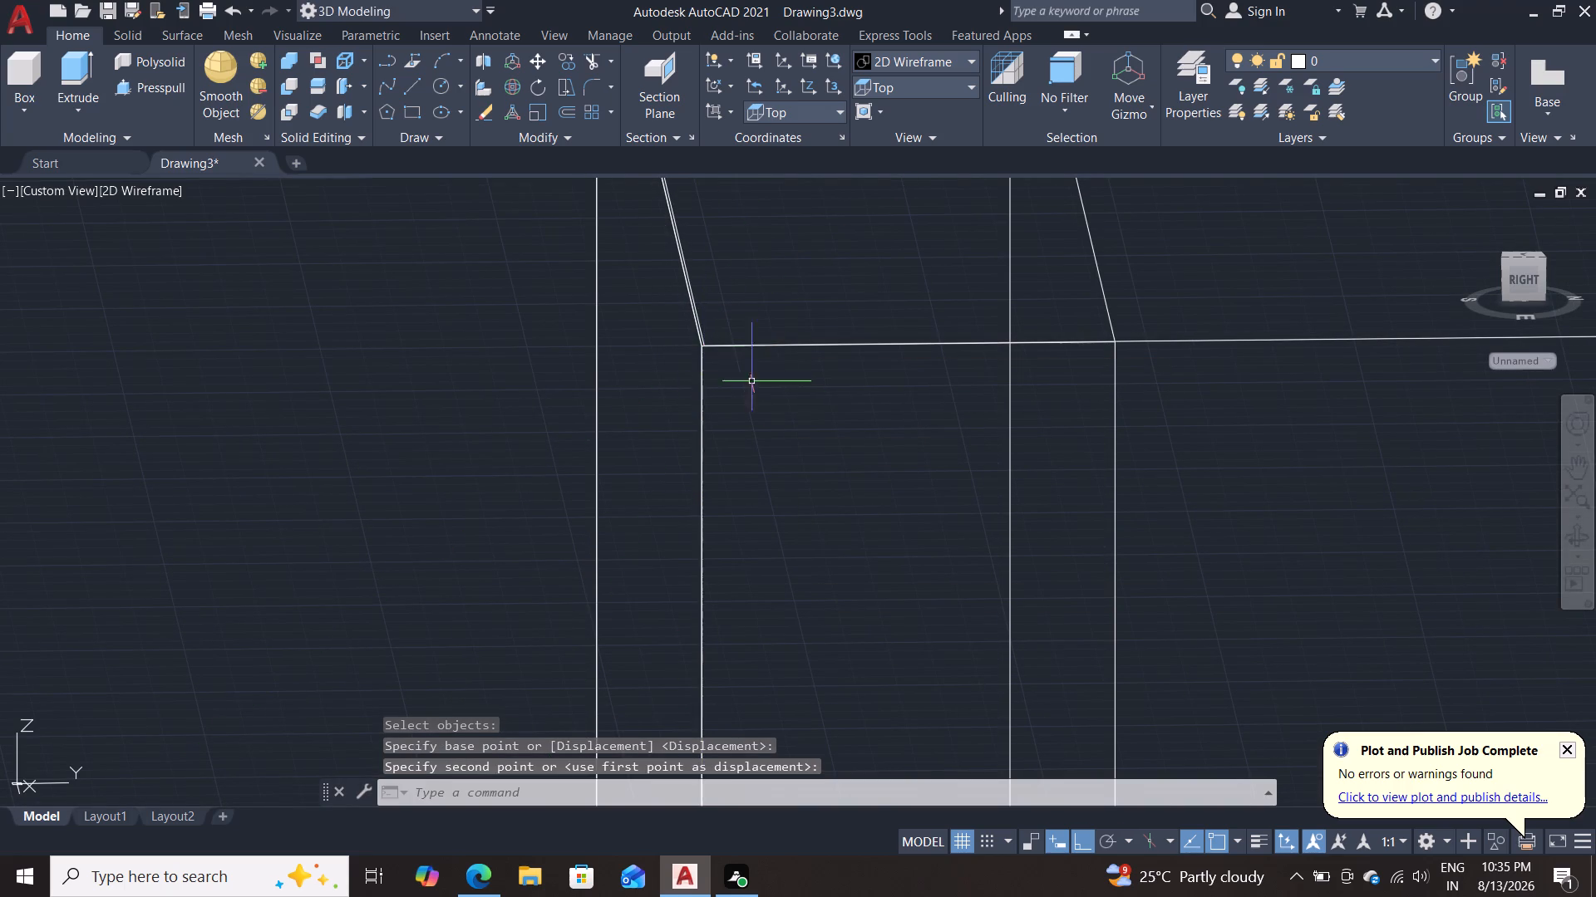
Check up close and from the Top view how the moved profile's corner lines up with the plate solid's corner.
{"action": "scroll", "coordinate": [783, 401], "scroll_direction": "down", "scroll_amount": 3}
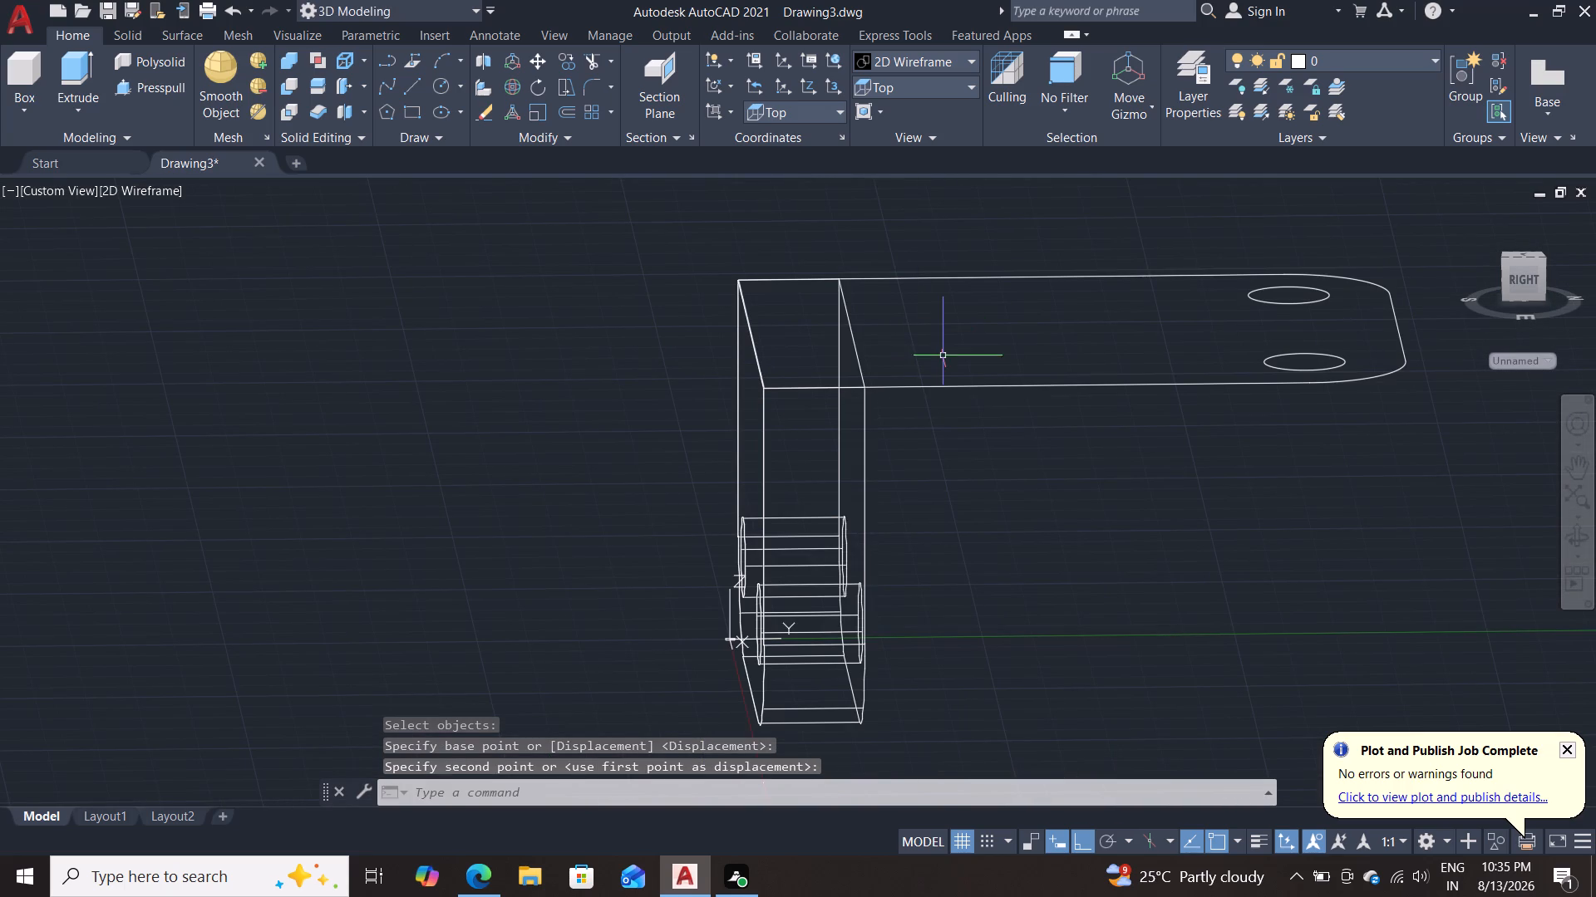
{"action": "scroll", "coordinate": [730, 547], "scroll_direction": "up", "scroll_amount": 2}
{"action": "middle_click_drag", "start_coordinate": [900, 431], "coordinate": [917, 748]}
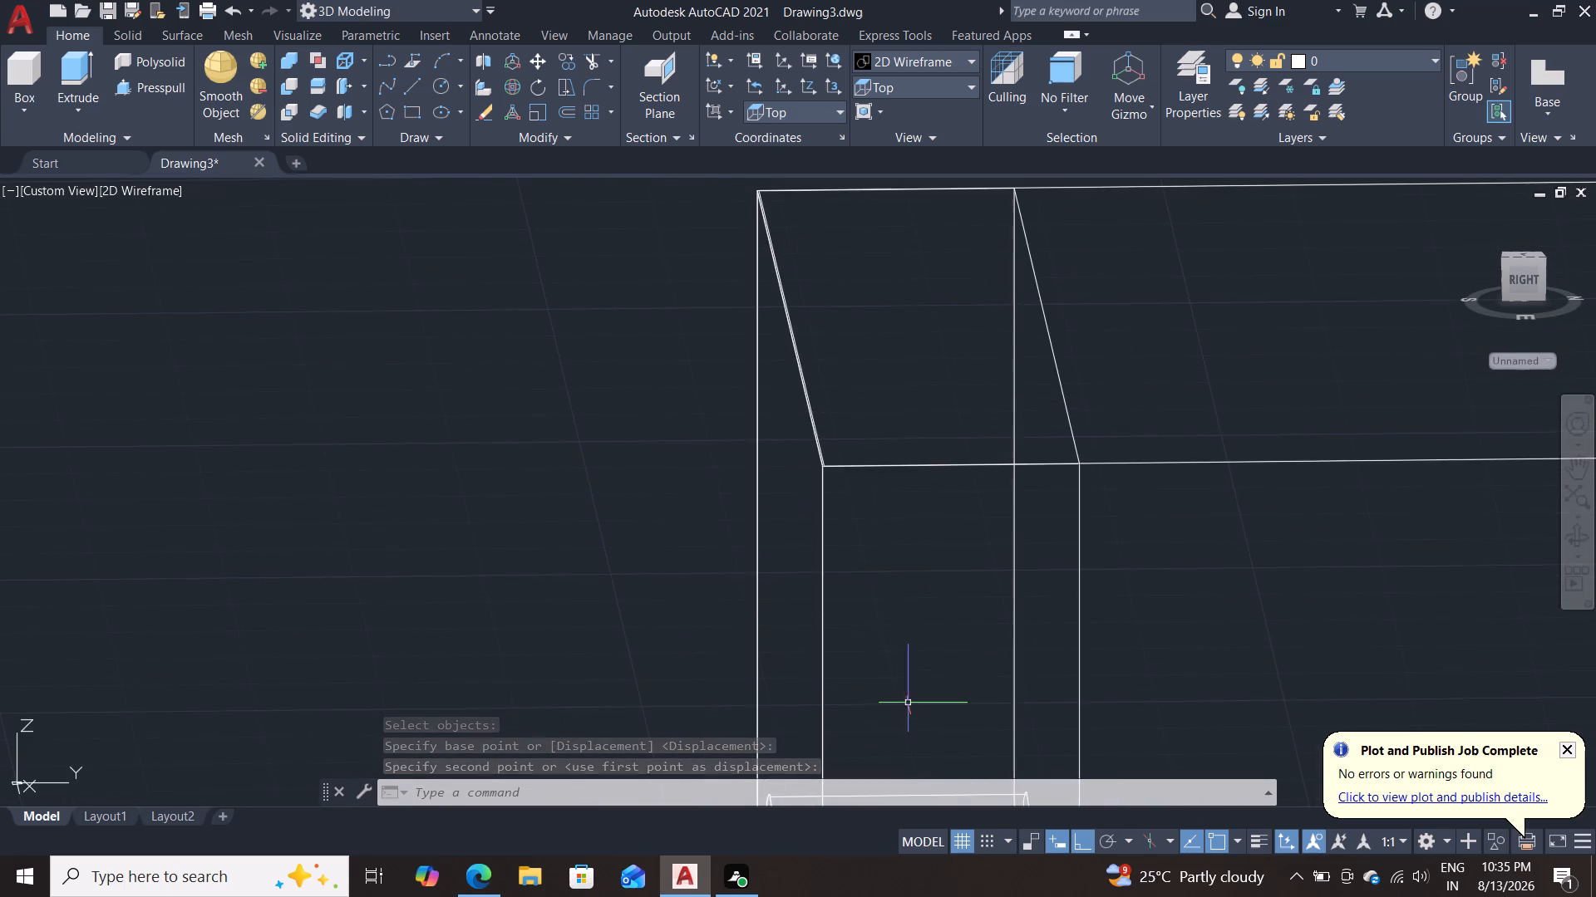
{"action": "scroll", "coordinate": [909, 597], "scroll_direction": "up", "scroll_amount": 2}
{"action": "middle_click_drag", "start_coordinate": [804, 466], "coordinate": [840, 687]}
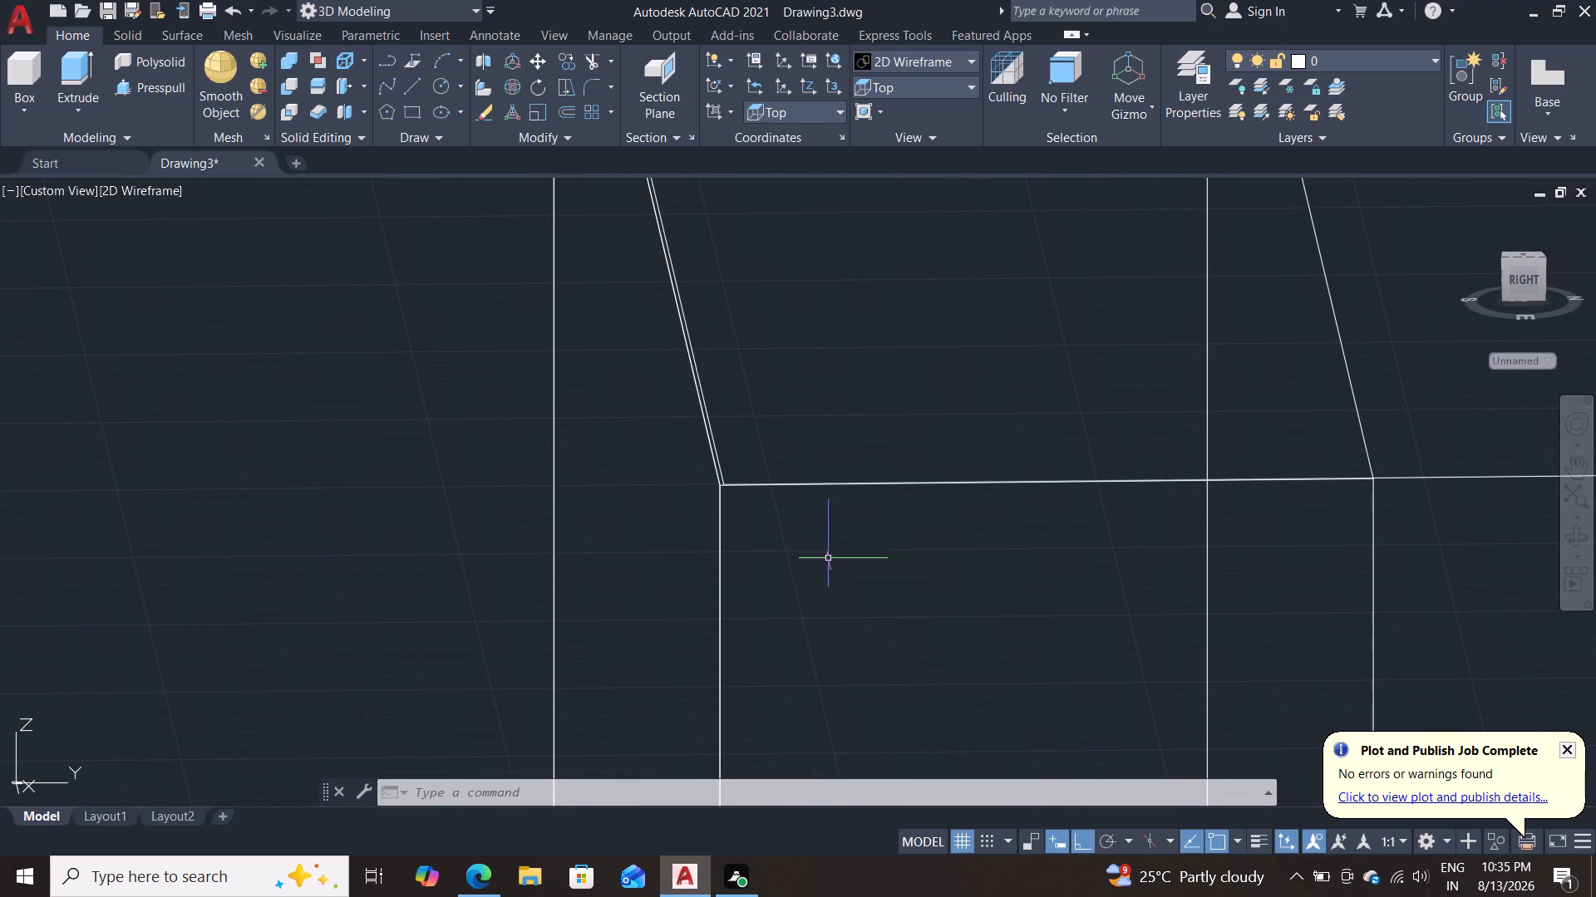
{"action": "left_click", "coordinate": [161, 196]}
{"action": "left_click", "coordinate": [898, 81]}
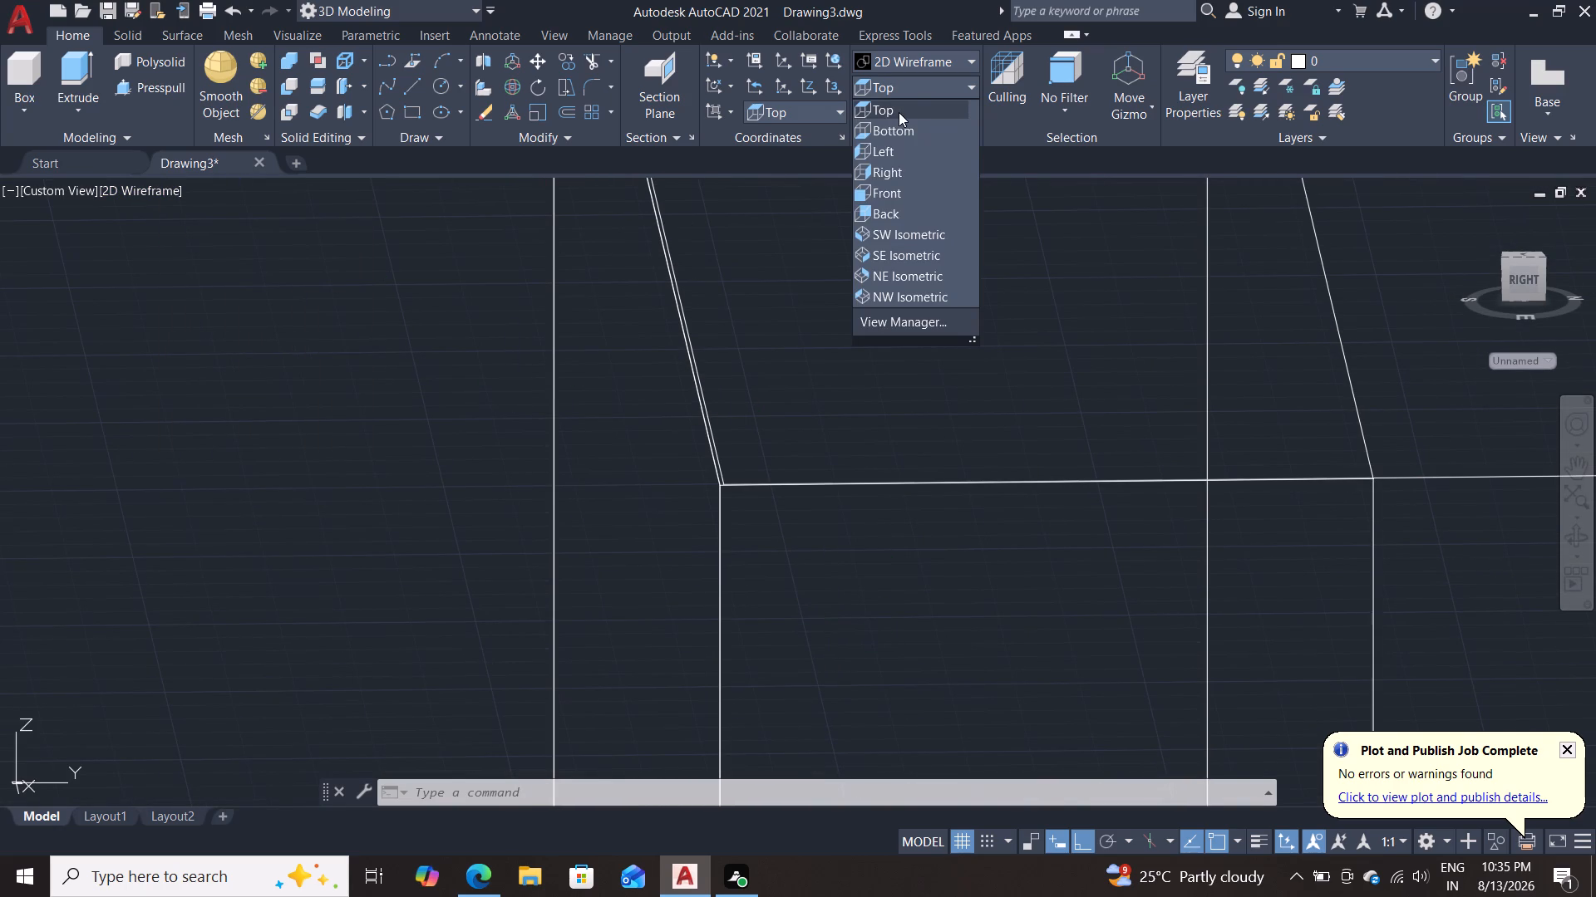
{"action": "left_click", "coordinate": [892, 103]}
{"action": "scroll", "coordinate": [896, 247], "scroll_direction": "down", "scroll_amount": 2}
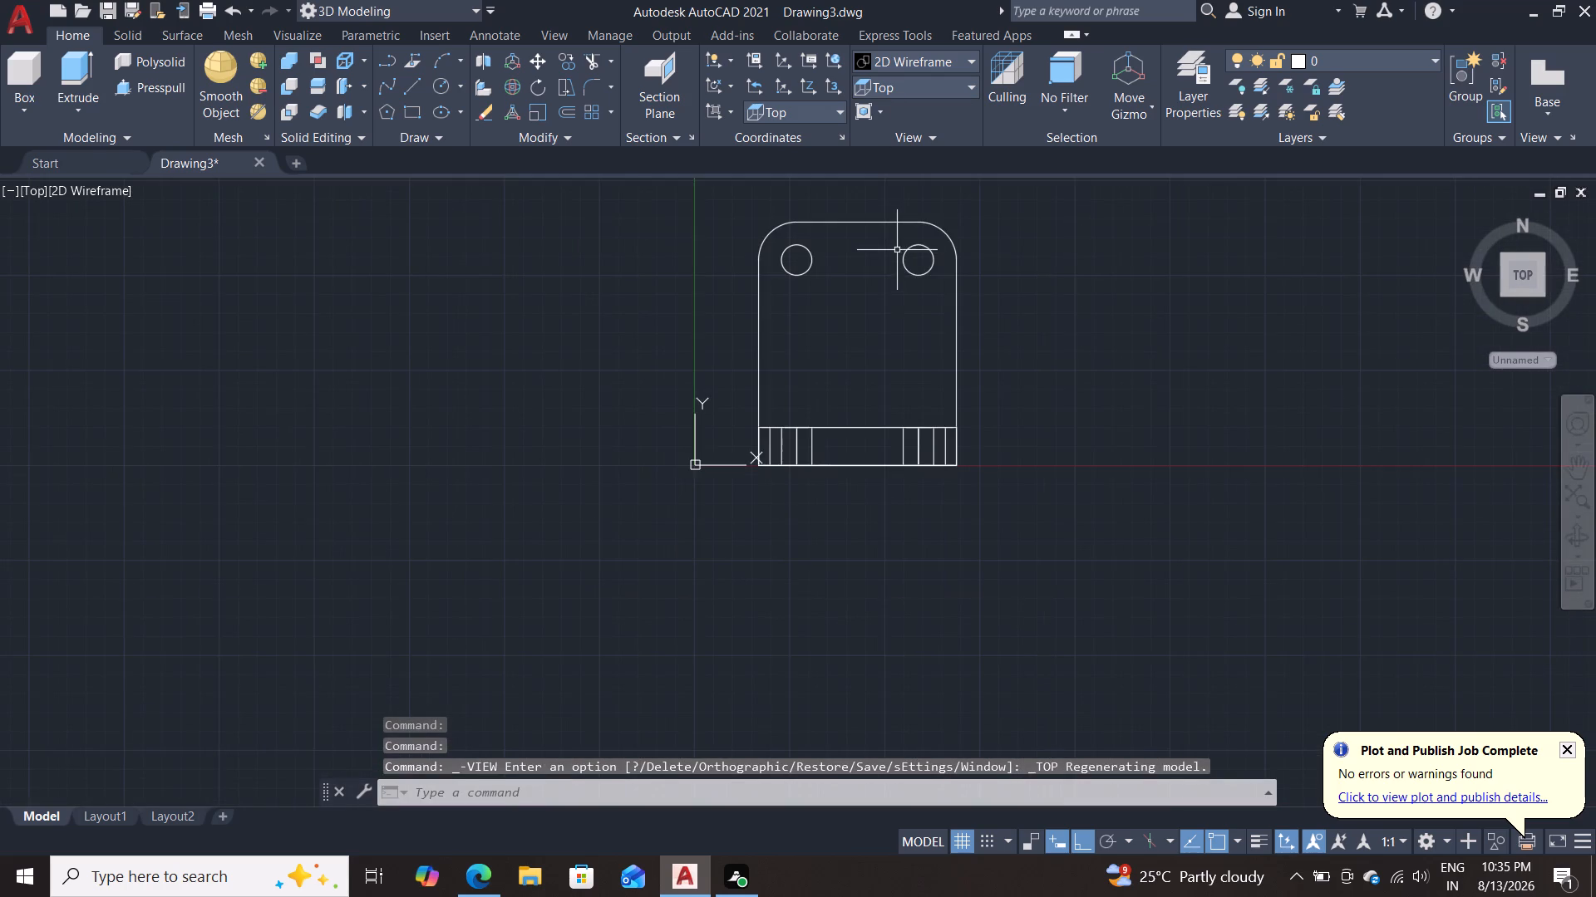
{"action": "scroll", "coordinate": [1020, 379], "scroll_direction": "up", "scroll_amount": 2}
{"action": "scroll", "coordinate": [961, 424], "scroll_direction": "up", "scroll_amount": 2}
{"action": "middle_click_drag", "start_coordinate": [958, 418], "coordinate": [1197, 208]}
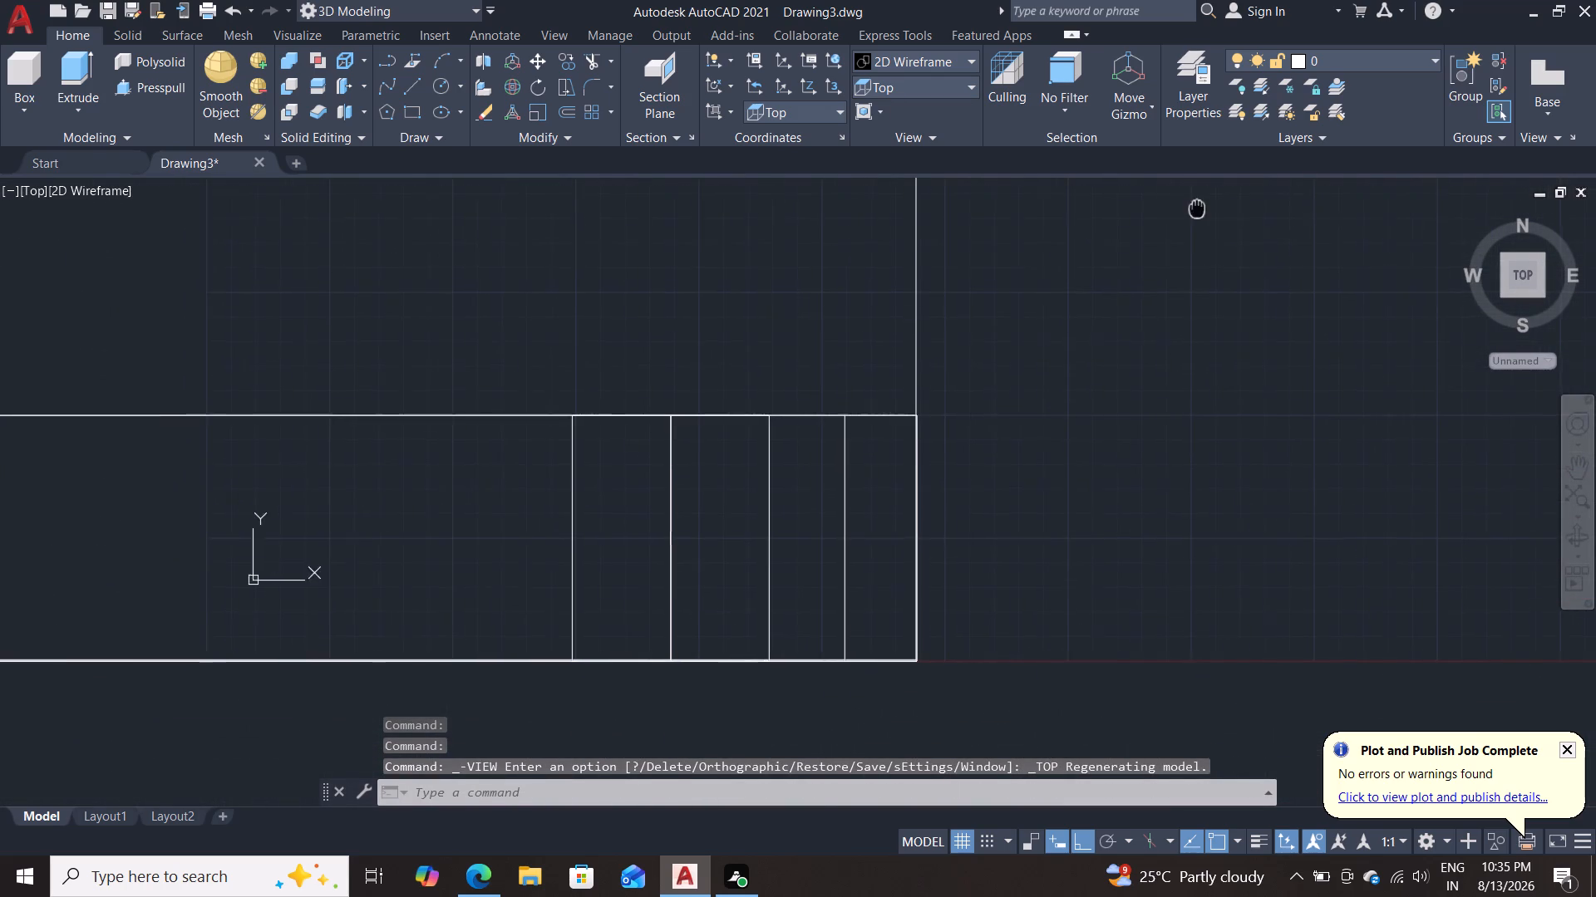
{"action": "middle_click_drag", "start_coordinate": [1197, 208], "coordinate": [1197, 208]}
{"action": "middle_click_drag", "start_coordinate": [936, 426], "coordinate": [1053, 332]}
Examine the junction of the profile's corner and the plate solid's upper front corner closely from an oblique 3D view.
{"action": "middle_click_drag", "start_coordinate": [1150, 439], "coordinate": [1056, 436], "text": "shift"}
{"action": "scroll", "coordinate": [1052, 407], "scroll_direction": "up", "scroll_amount": 1, "text": "shift"}
{"action": "middle_click_drag", "start_coordinate": [1137, 566], "coordinate": [1096, 479], "text": "shift"}
{"action": "scroll", "coordinate": [1089, 378], "scroll_direction": "down", "scroll_amount": 2}
{"action": "middle_click_drag", "start_coordinate": [1091, 383], "coordinate": [1054, 527]}
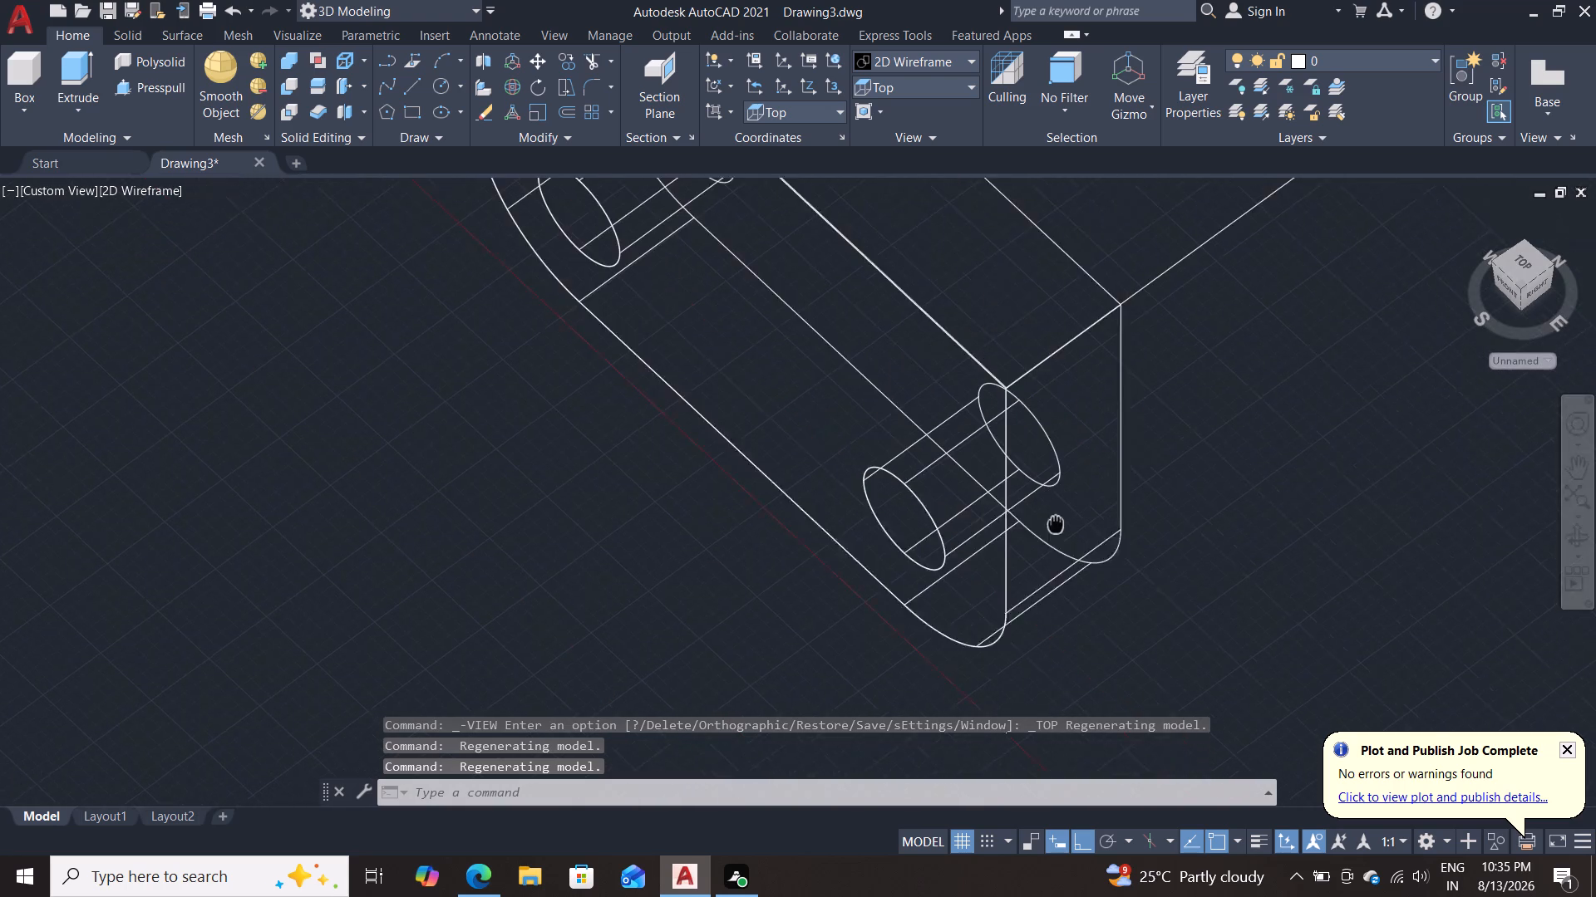
{"action": "middle_click_drag", "start_coordinate": [1054, 527], "coordinate": [1020, 564]}
{"action": "scroll", "coordinate": [1007, 522], "scroll_direction": "up", "scroll_amount": 1}
{"action": "scroll", "coordinate": [1058, 434], "scroll_direction": "up", "scroll_amount": 1}
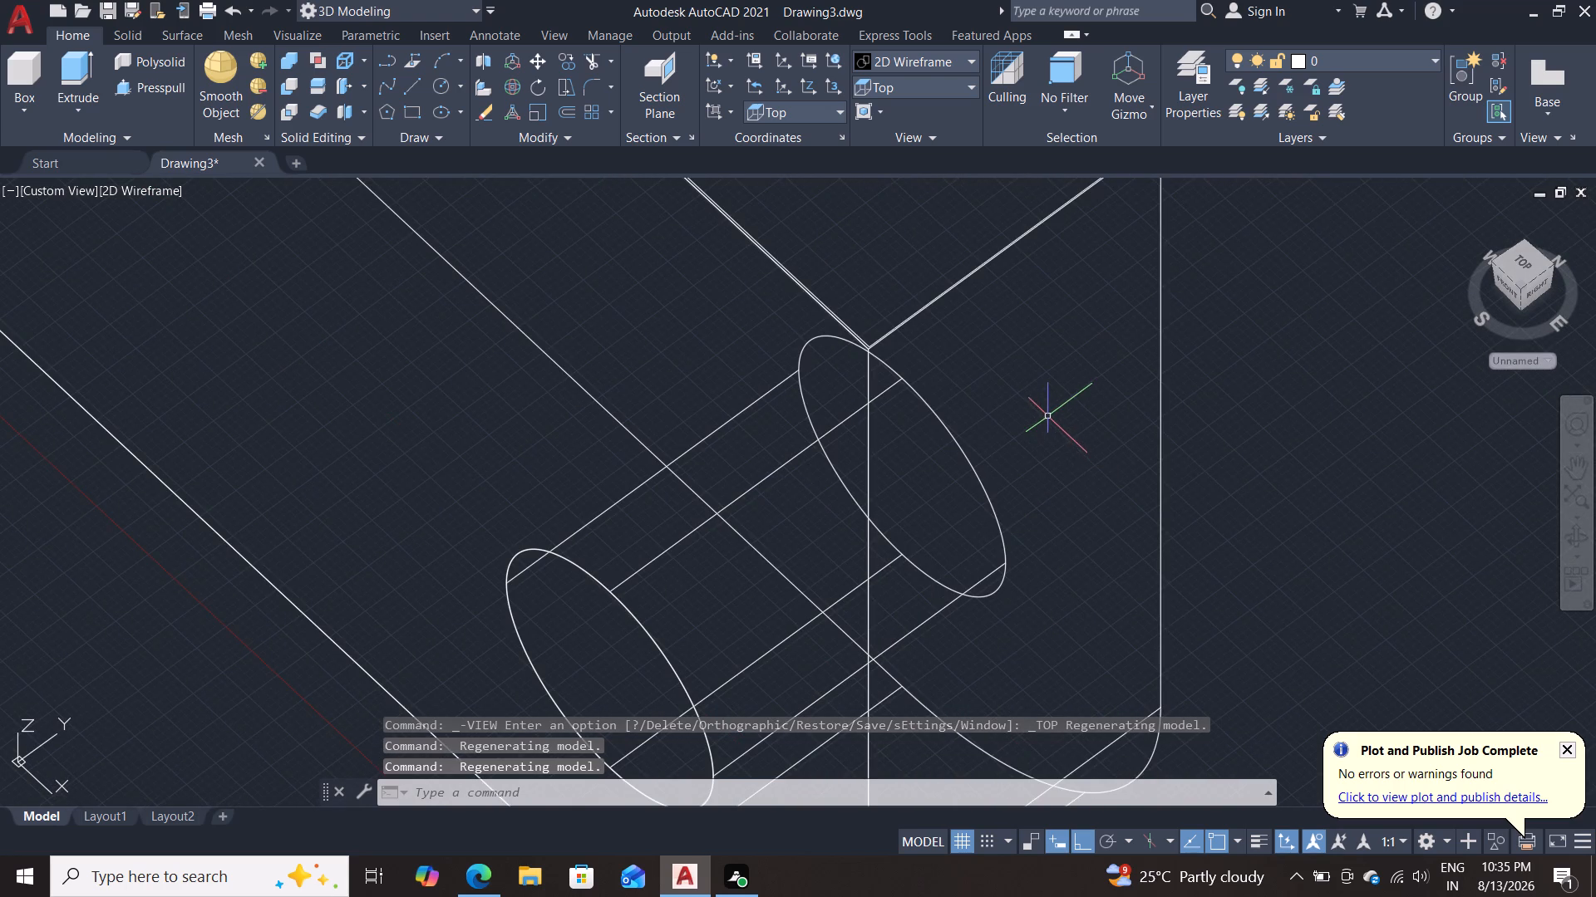
{"action": "scroll", "coordinate": [1047, 416], "scroll_direction": "up", "scroll_amount": 1}
{"action": "scroll", "coordinate": [957, 388], "scroll_direction": "up", "scroll_amount": 1}
{"action": "middle_click_drag", "start_coordinate": [957, 388], "coordinate": [1021, 528]}
{"action": "scroll", "coordinate": [947, 475], "scroll_direction": "up", "scroll_amount": 2}
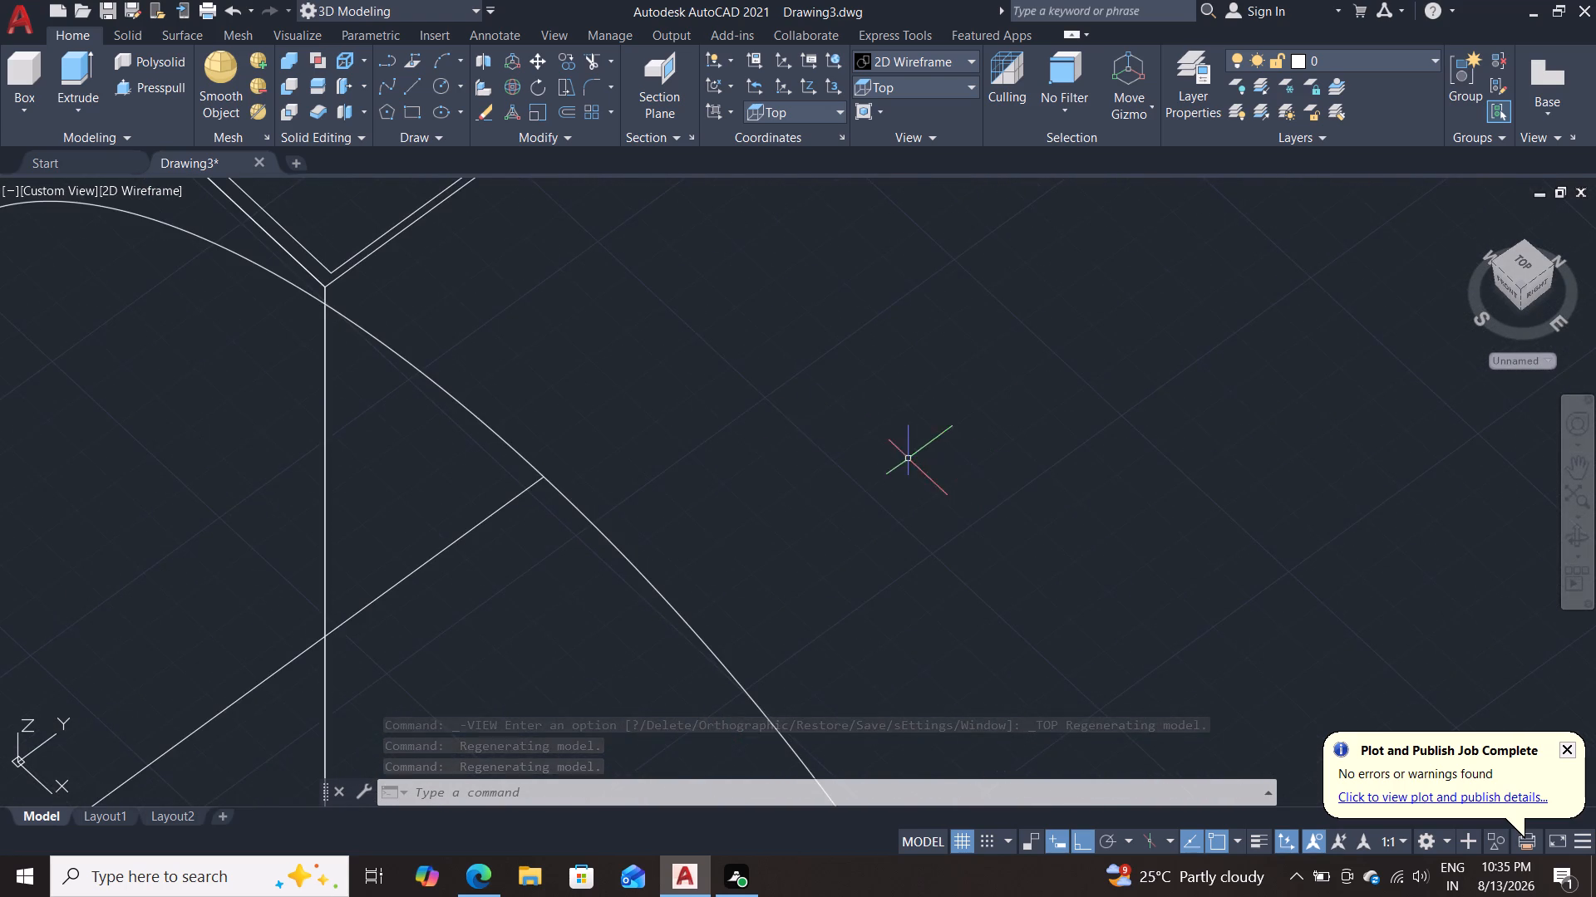
{"action": "middle_click_drag", "start_coordinate": [748, 408], "coordinate": [1020, 570]}
{"action": "scroll", "coordinate": [891, 501], "scroll_direction": "up", "scroll_amount": 1}
{"action": "middle_click_drag", "start_coordinate": [849, 507], "coordinate": [868, 526]}
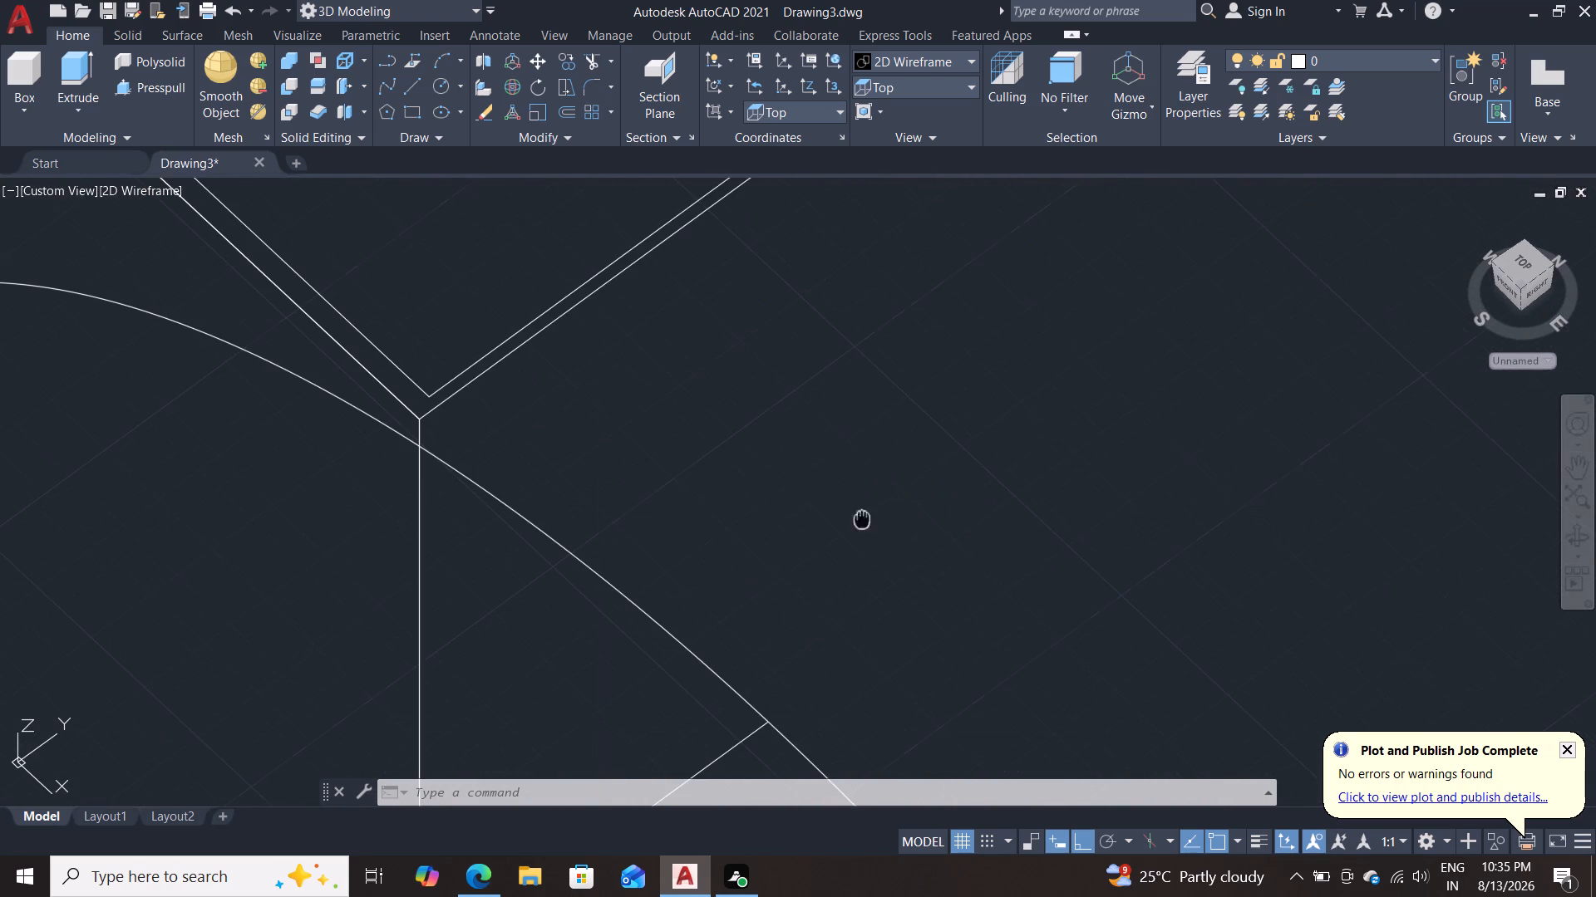
{"action": "middle_click_drag", "start_coordinate": [868, 526], "coordinate": [910, 589]}
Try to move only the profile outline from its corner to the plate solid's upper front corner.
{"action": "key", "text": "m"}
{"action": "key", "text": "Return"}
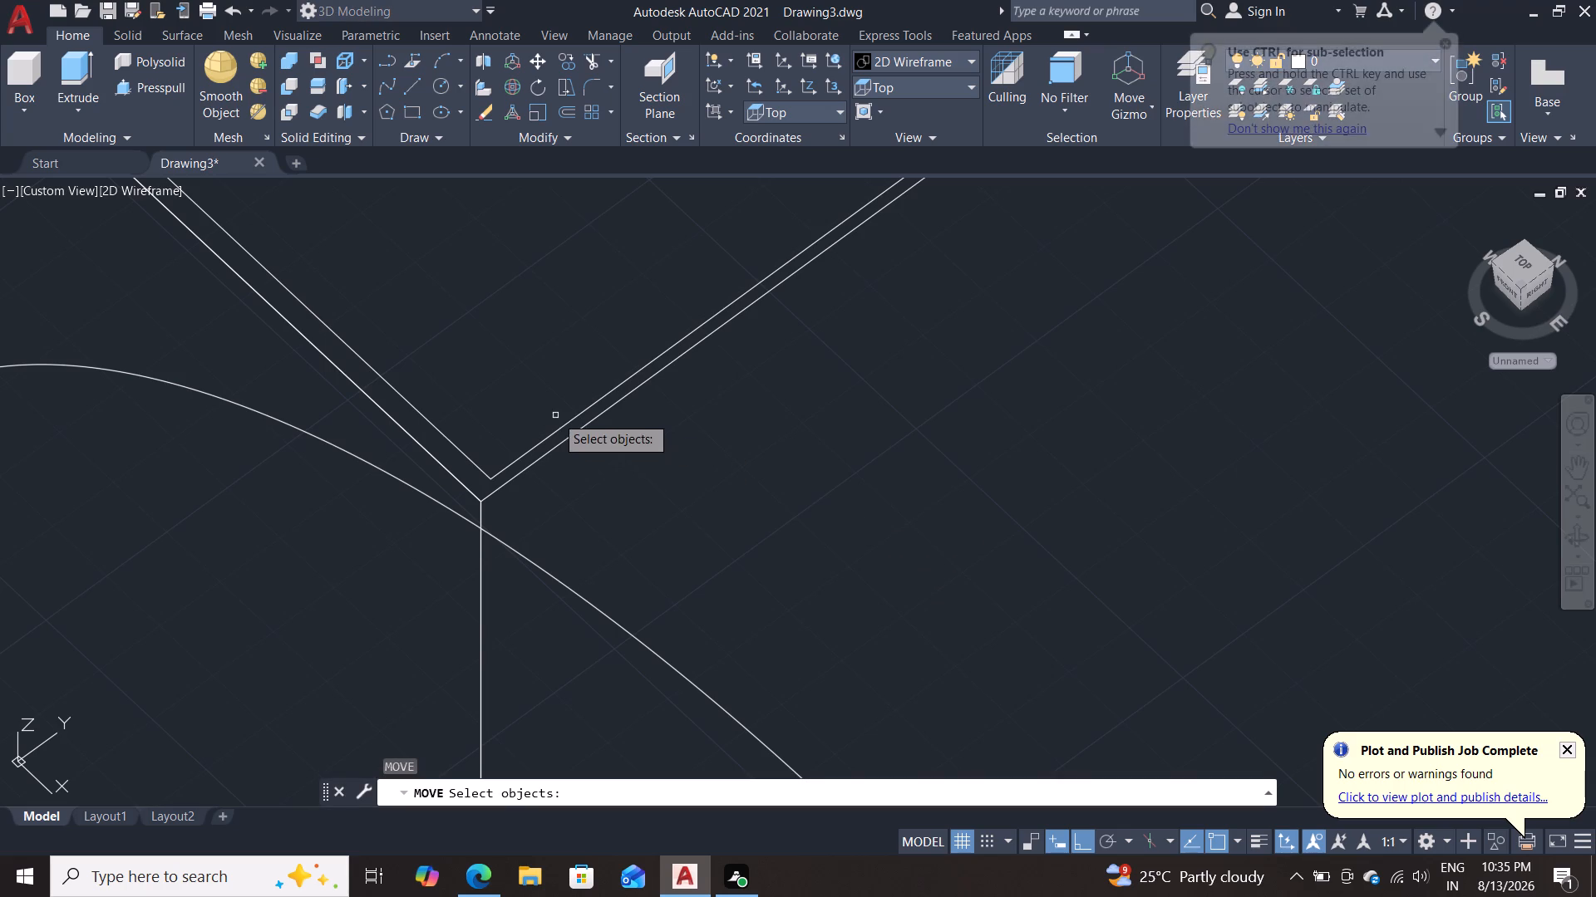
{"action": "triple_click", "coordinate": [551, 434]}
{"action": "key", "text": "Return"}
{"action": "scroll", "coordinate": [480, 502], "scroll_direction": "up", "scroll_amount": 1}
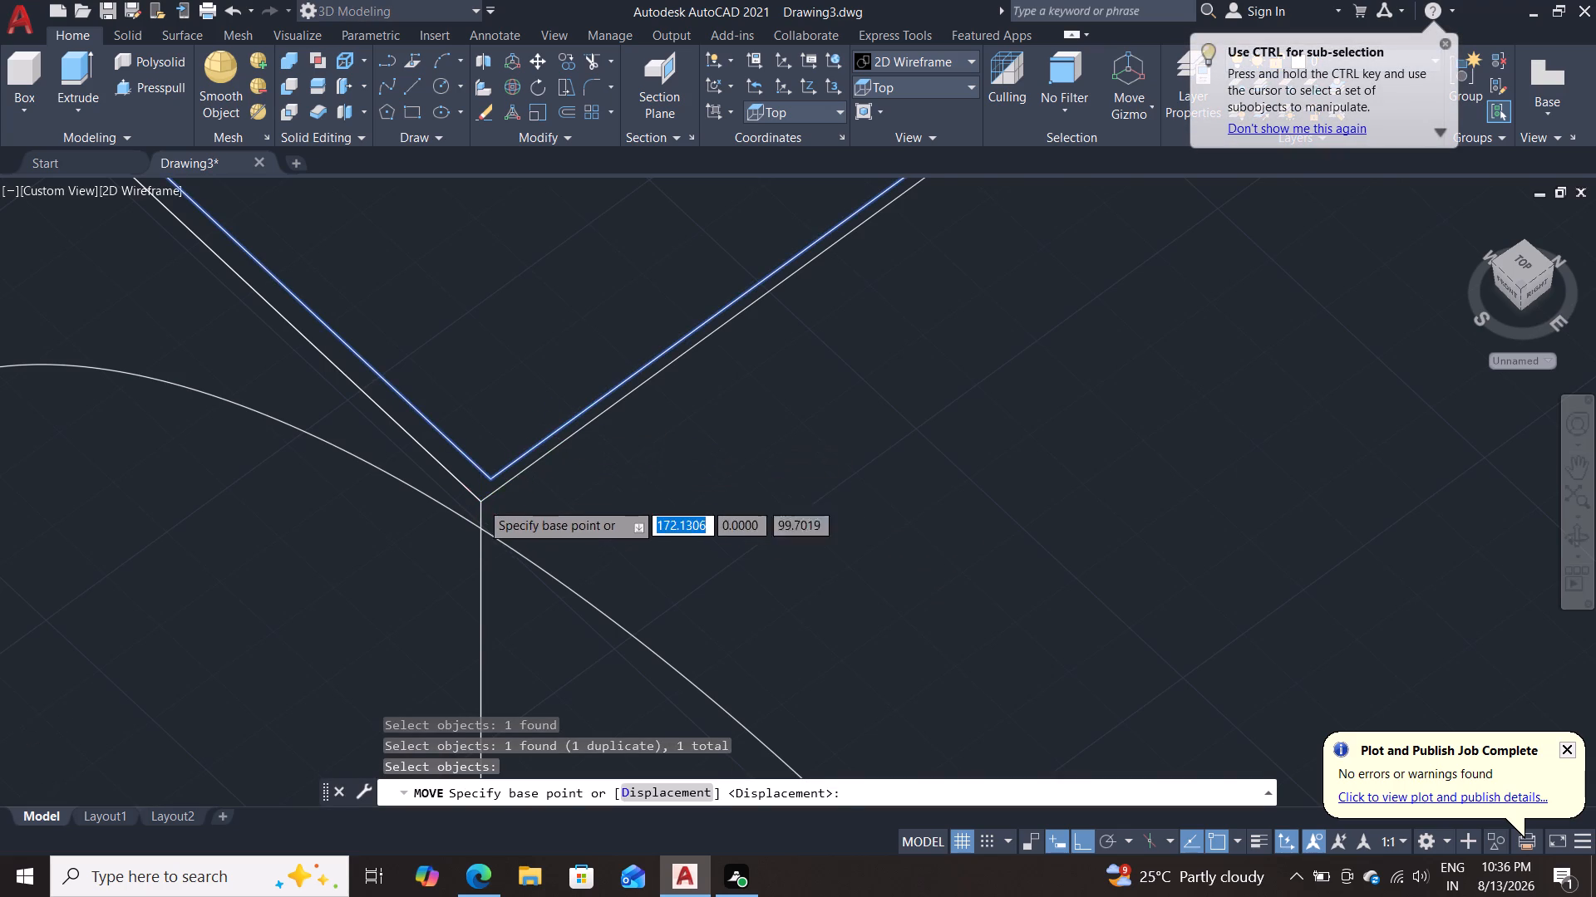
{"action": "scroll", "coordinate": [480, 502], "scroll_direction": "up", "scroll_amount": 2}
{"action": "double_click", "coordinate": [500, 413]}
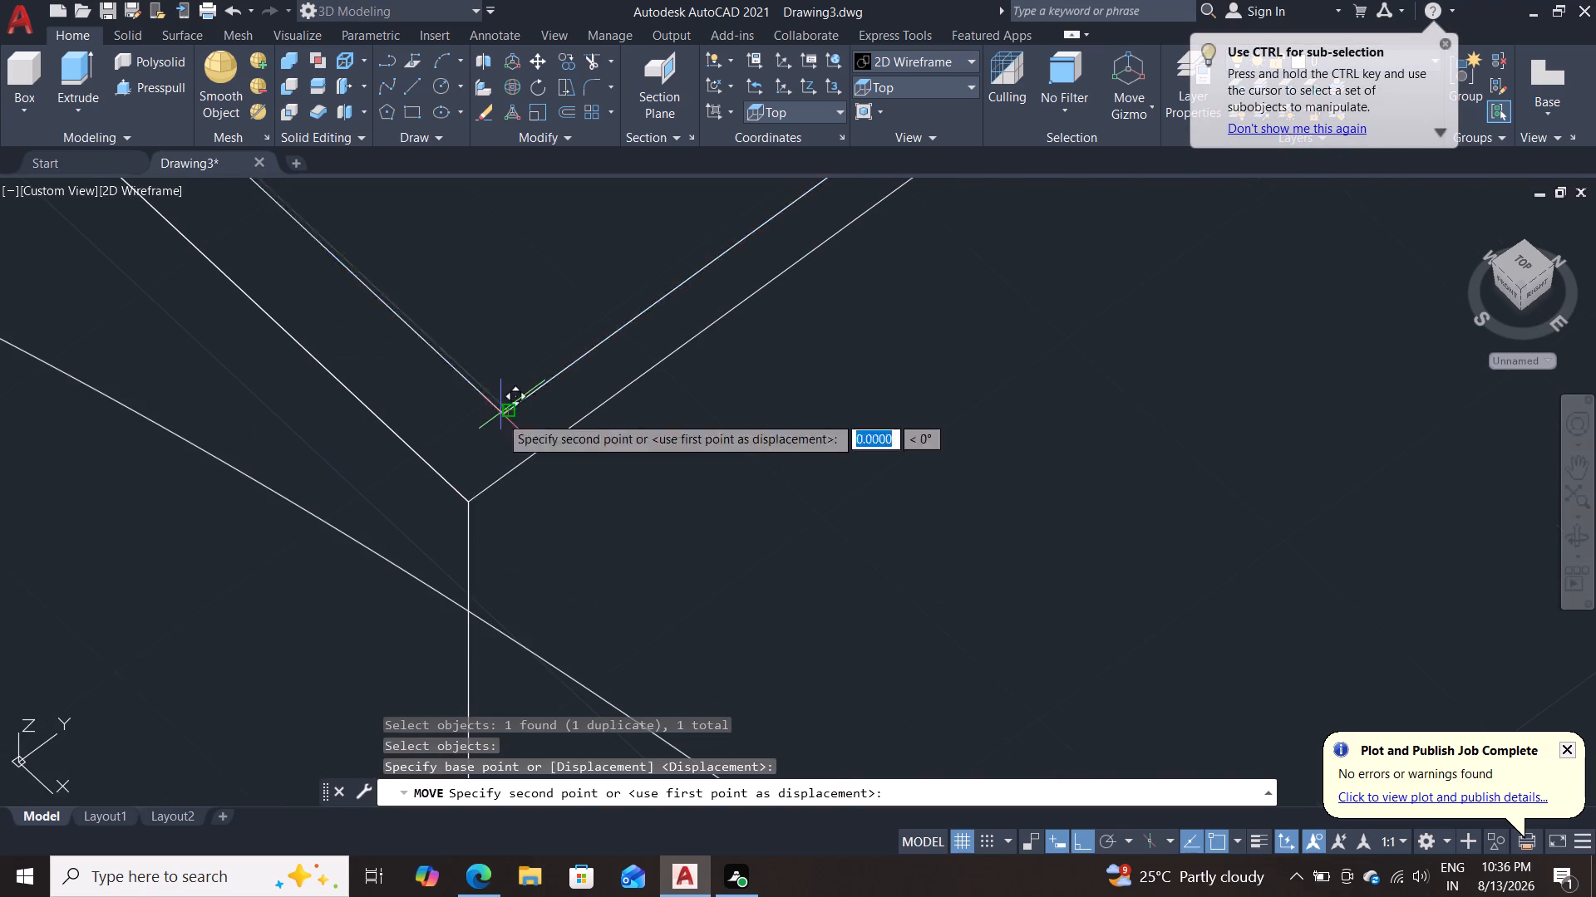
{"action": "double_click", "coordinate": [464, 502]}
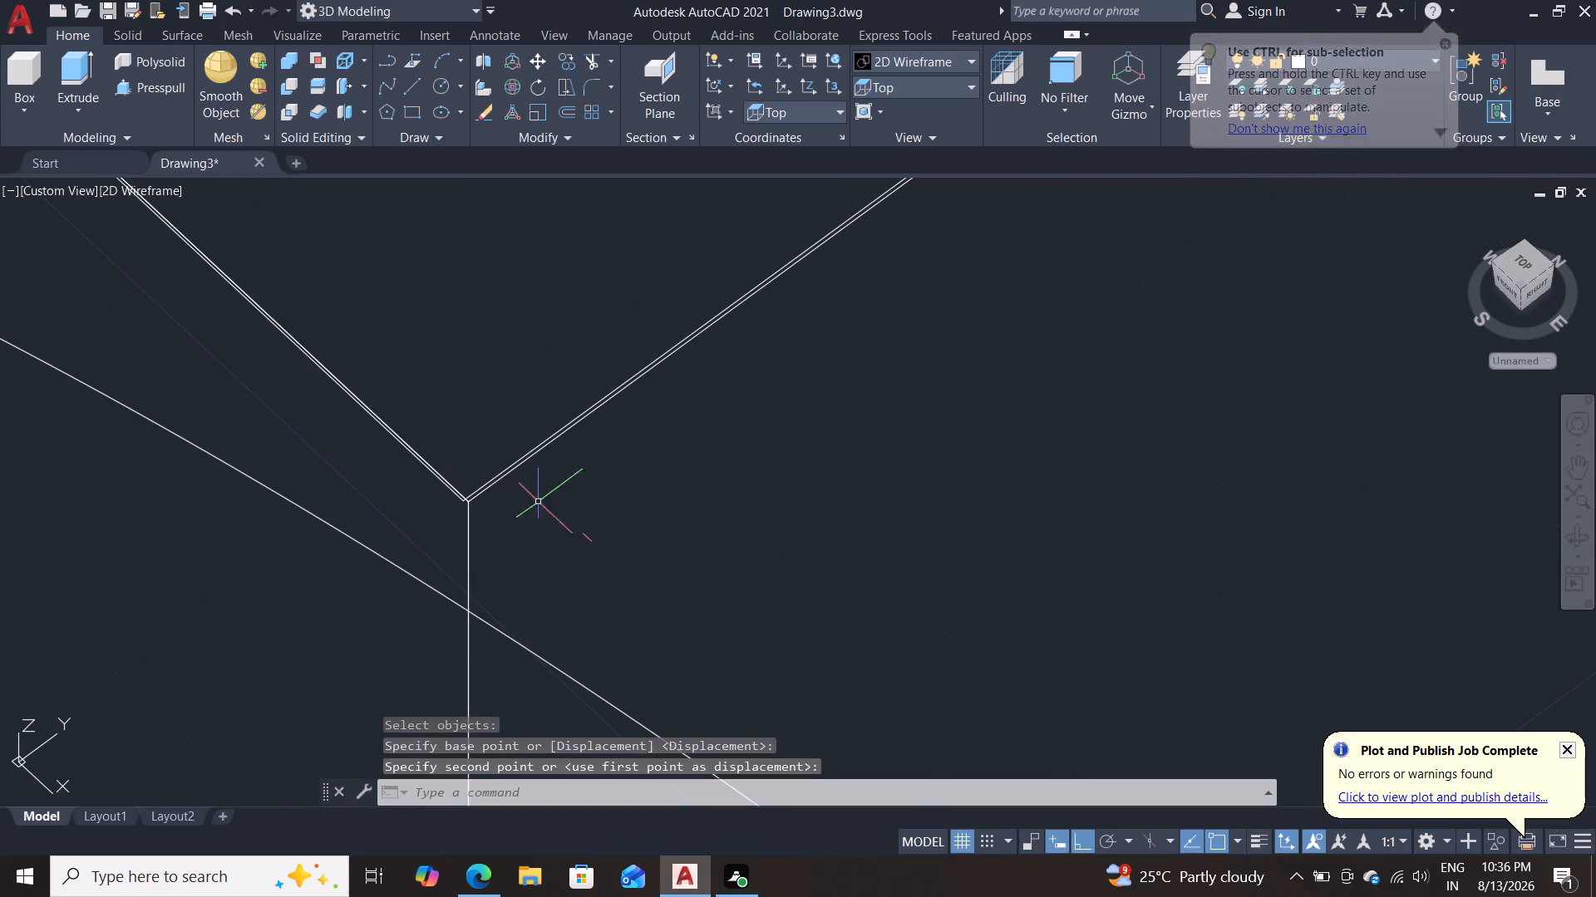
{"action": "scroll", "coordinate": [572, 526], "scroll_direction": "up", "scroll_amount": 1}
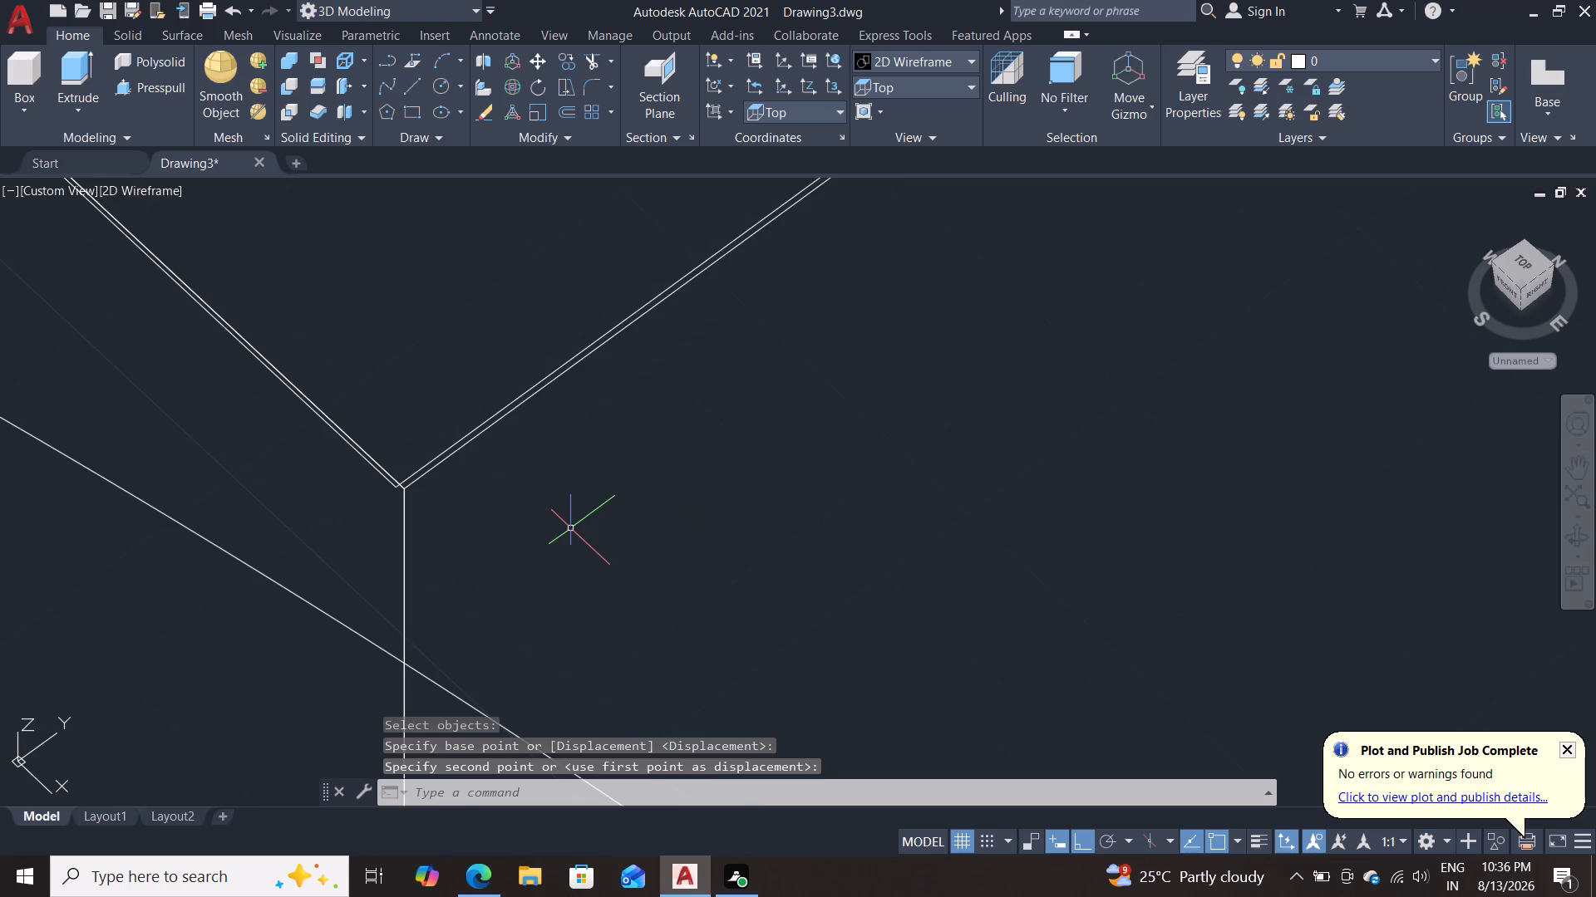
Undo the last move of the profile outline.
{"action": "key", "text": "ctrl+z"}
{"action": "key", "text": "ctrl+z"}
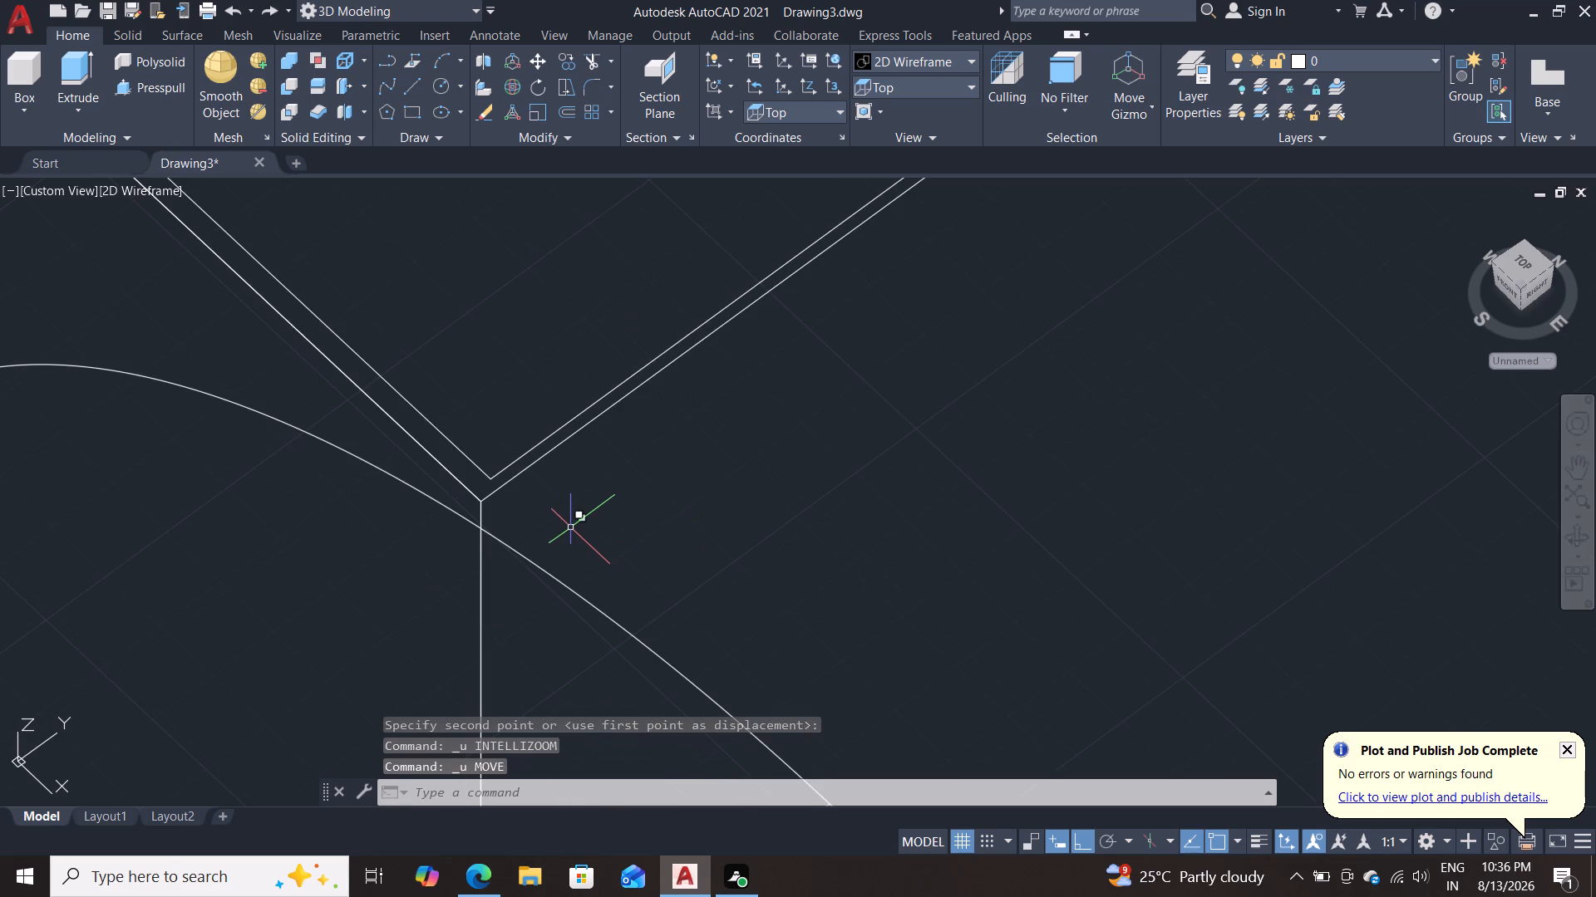
Move the profile outline together with both circles from the profile's corner to the plate solid's upper front corner.
{"action": "key", "text": "m"}
{"action": "key", "text": "Return"}
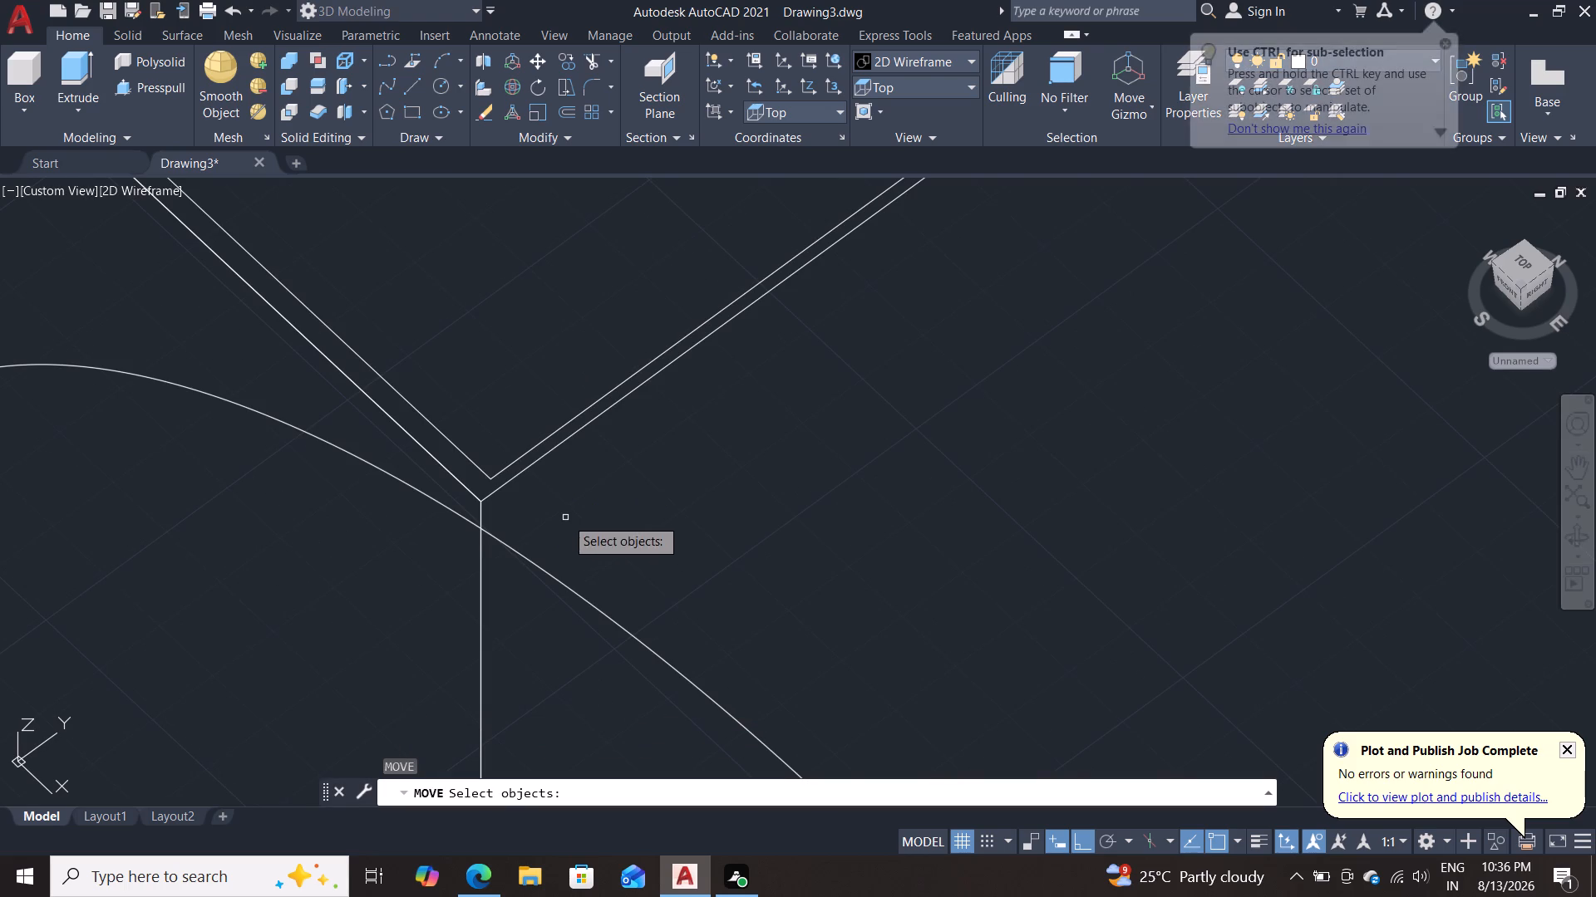
{"action": "left_click", "coordinate": [513, 462]}
{"action": "scroll", "coordinate": [944, 473], "scroll_direction": "down", "scroll_amount": 1}
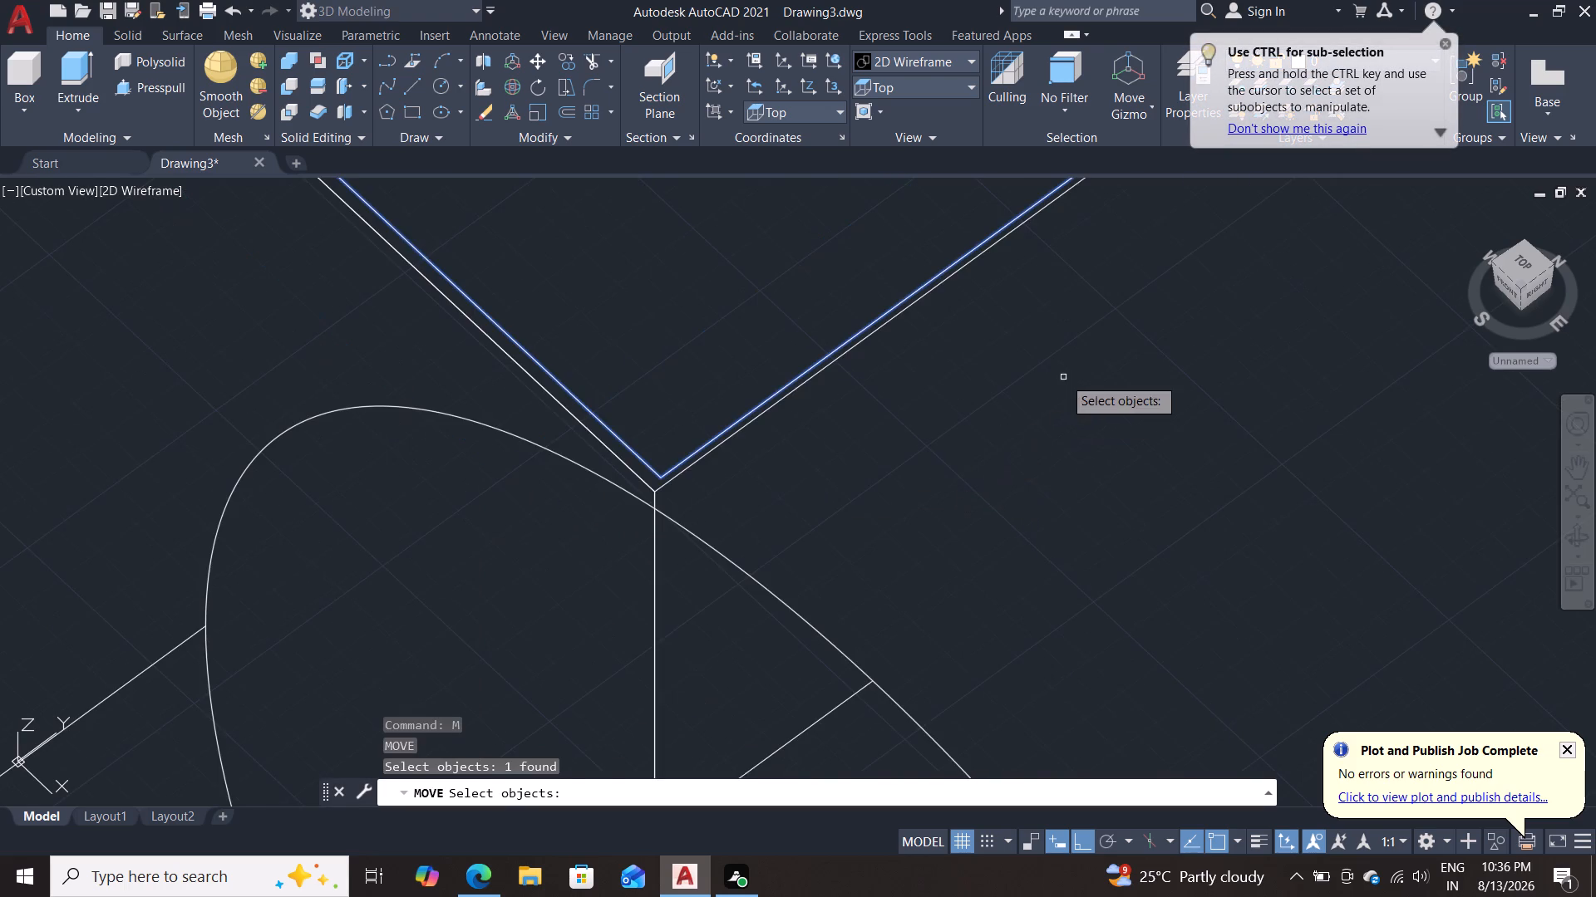
{"action": "middle_click_drag", "start_coordinate": [1065, 405], "coordinate": [889, 756]}
{"action": "scroll", "coordinate": [1504, 333], "scroll_direction": "down", "scroll_amount": 3}
{"action": "middle_click_drag", "start_coordinate": [1436, 356], "coordinate": [747, 609]}
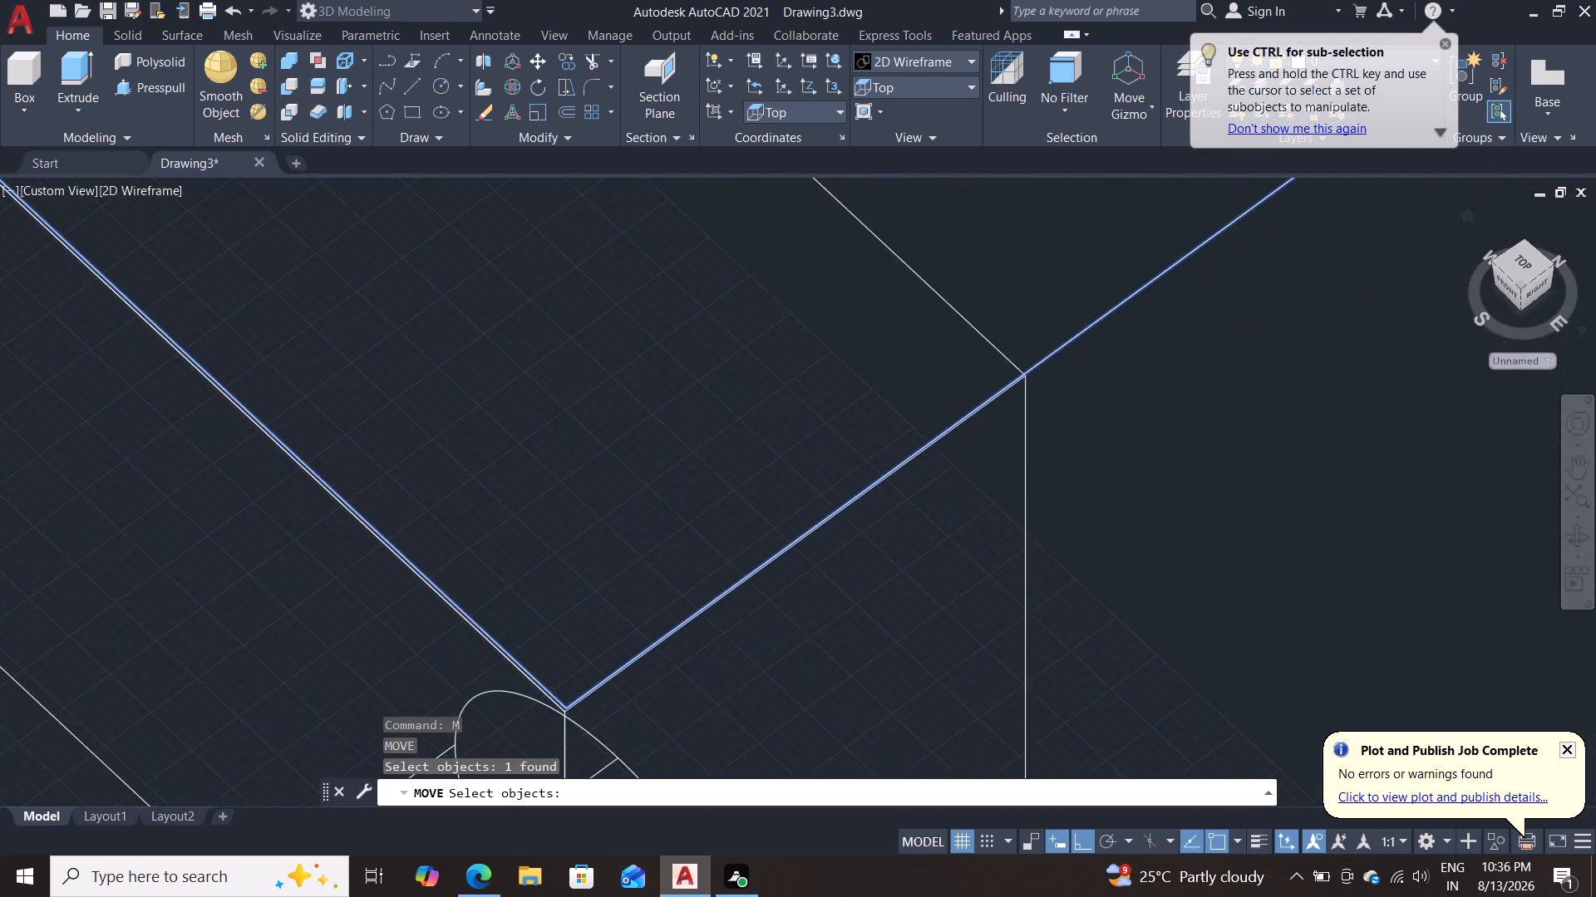
{"action": "middle_click_drag", "start_coordinate": [1327, 316], "coordinate": [1077, 567]}
{"action": "scroll", "coordinate": [1329, 214], "scroll_direction": "down", "scroll_amount": 6}
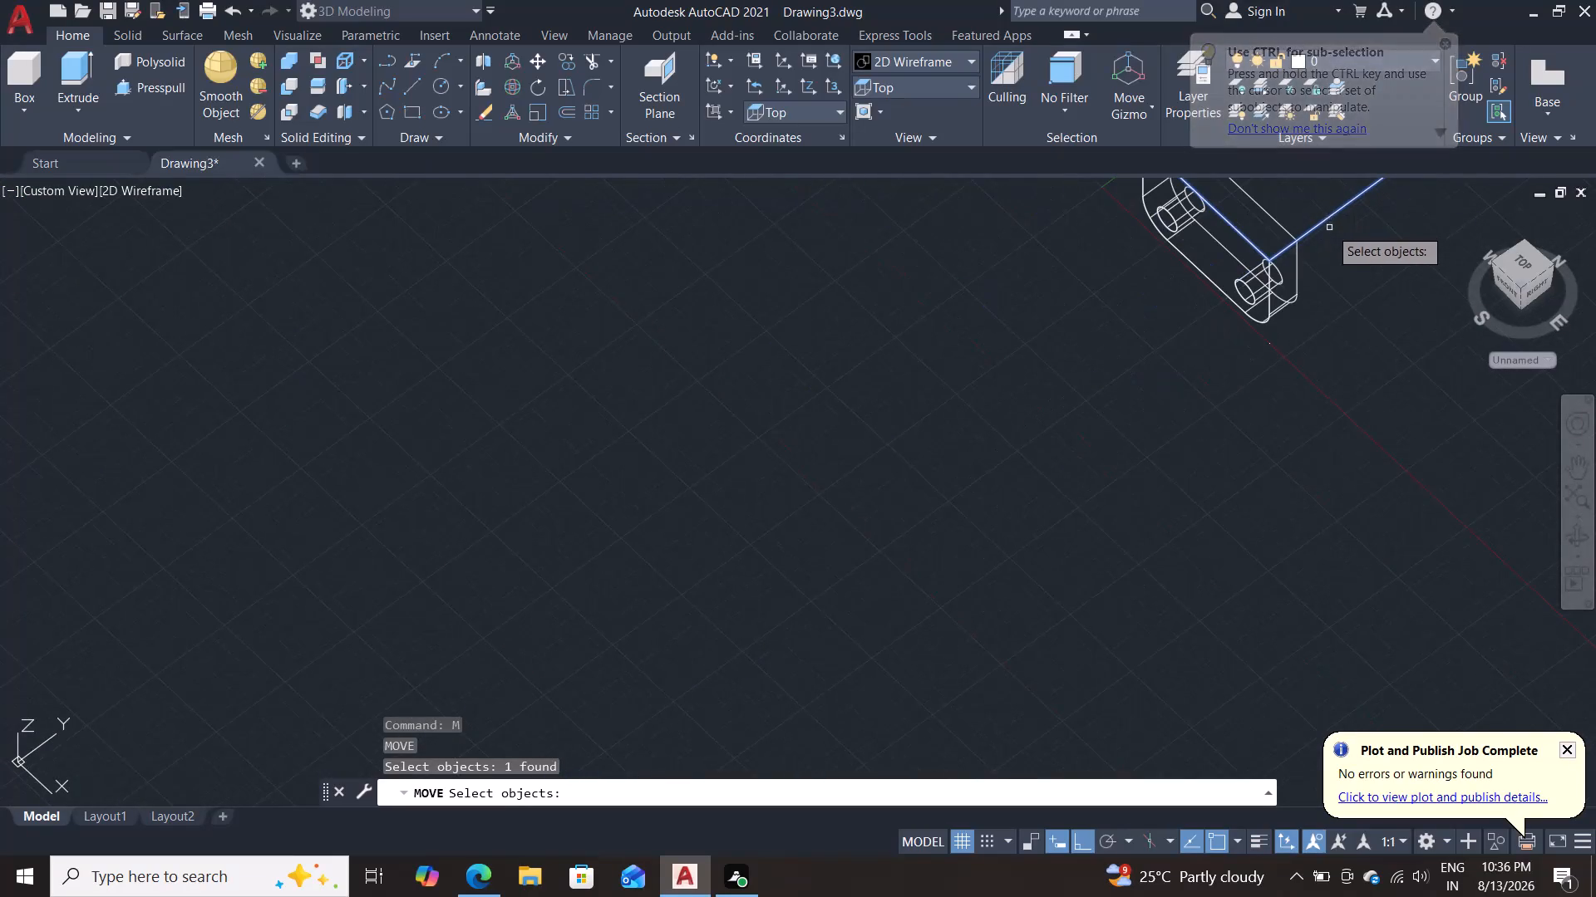
{"action": "middle_click_drag", "start_coordinate": [1334, 260], "coordinate": [837, 514]}
{"action": "scroll", "coordinate": [835, 459], "scroll_direction": "up", "scroll_amount": 1}
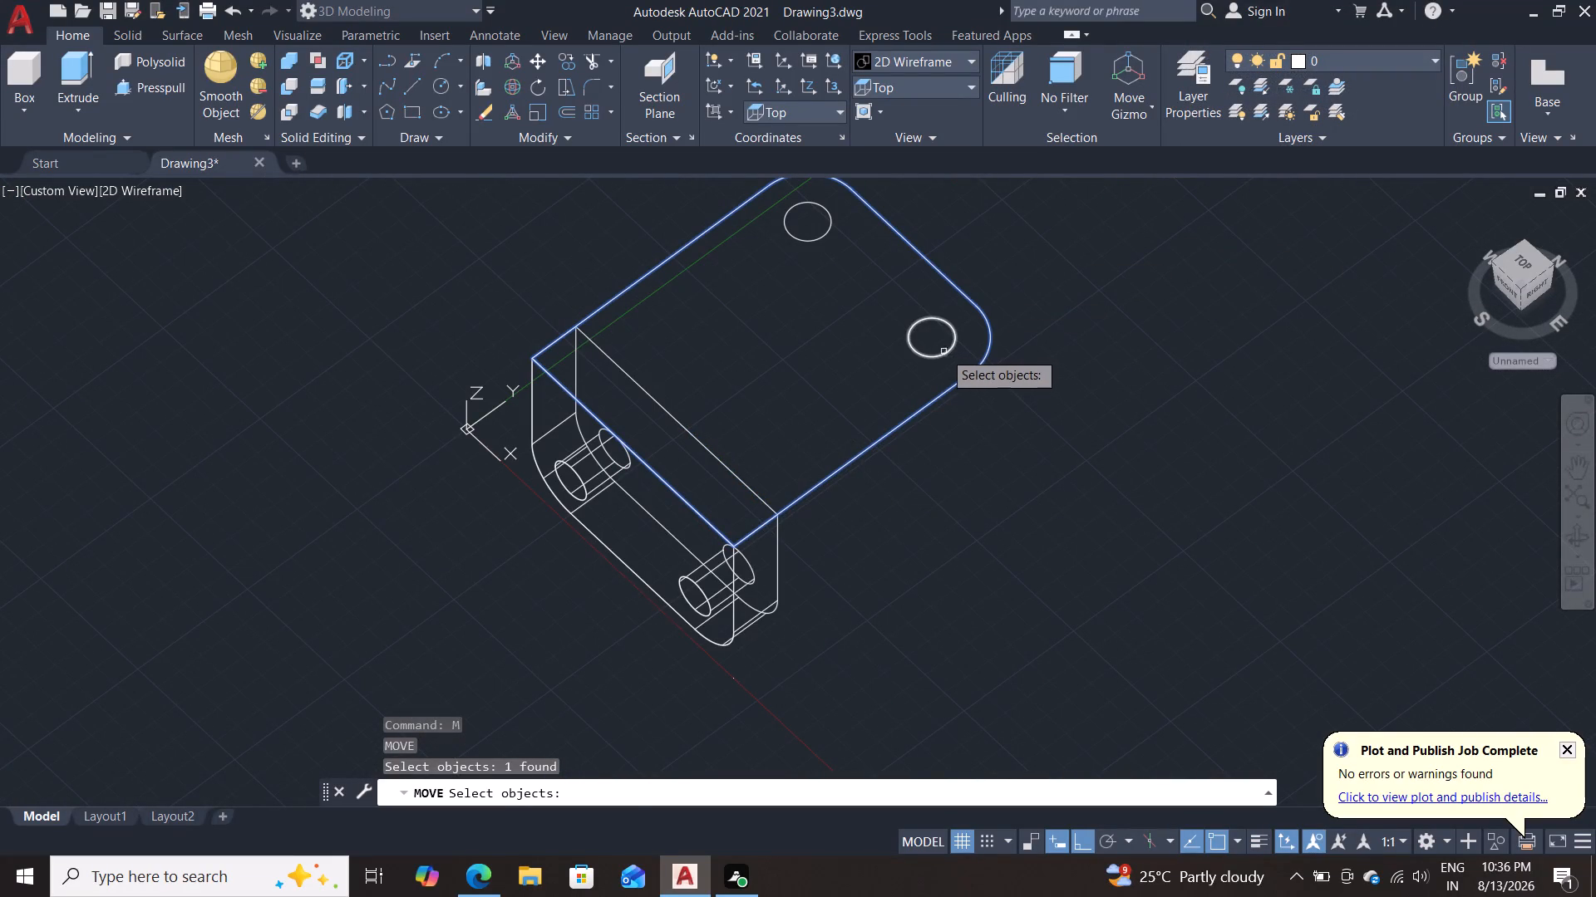
{"action": "left_click", "coordinate": [942, 350]}
{"action": "left_click", "coordinate": [941, 355]}
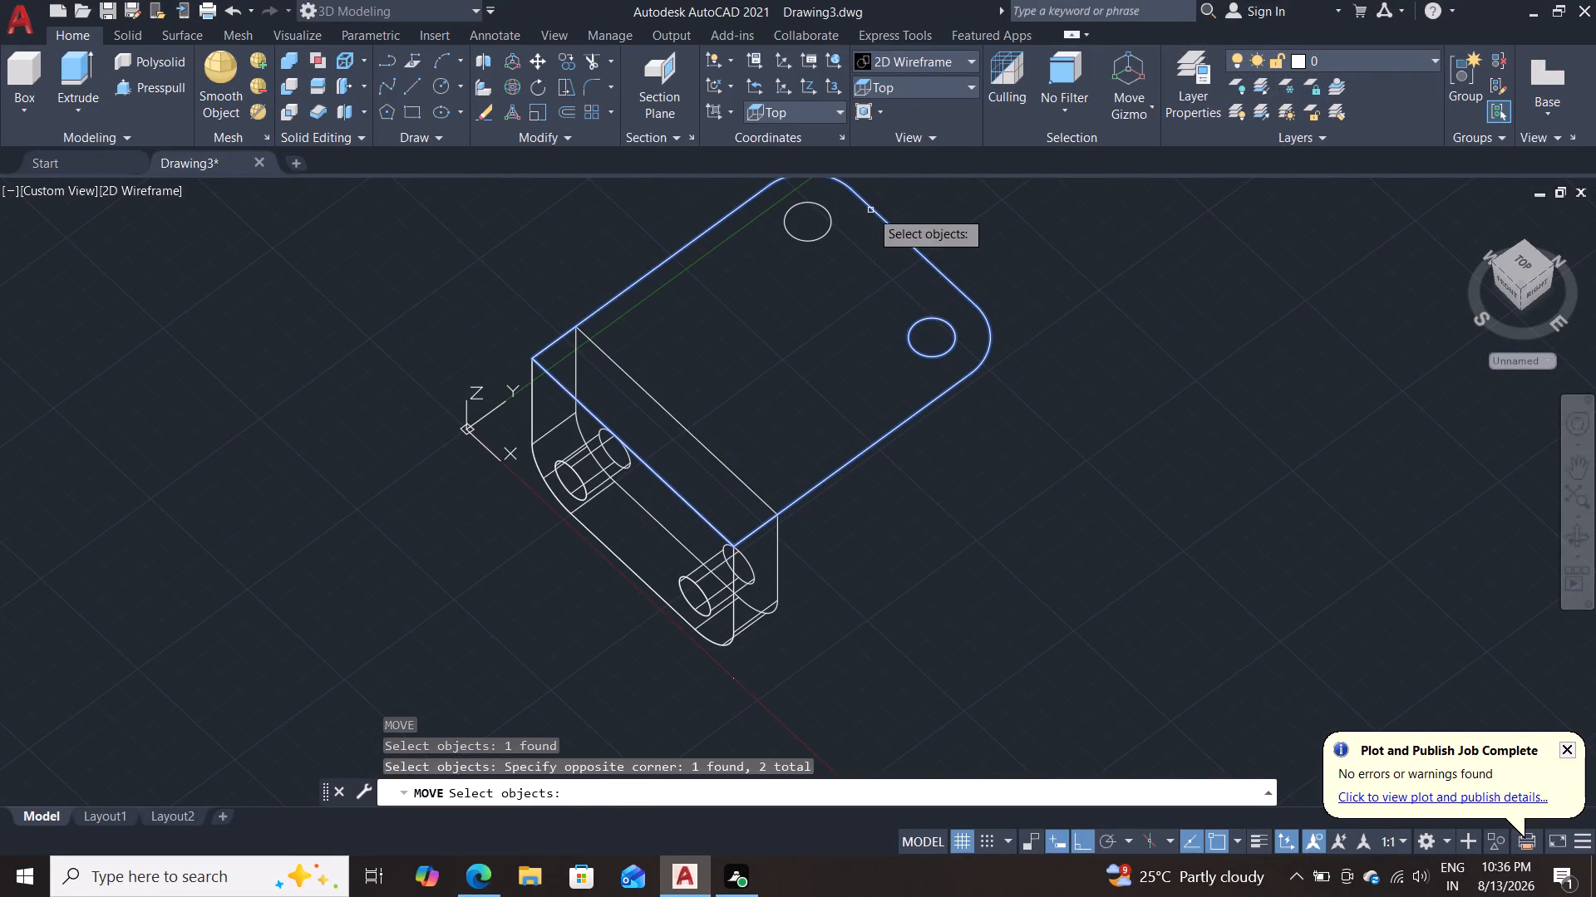
{"action": "left_click", "coordinate": [816, 241]}
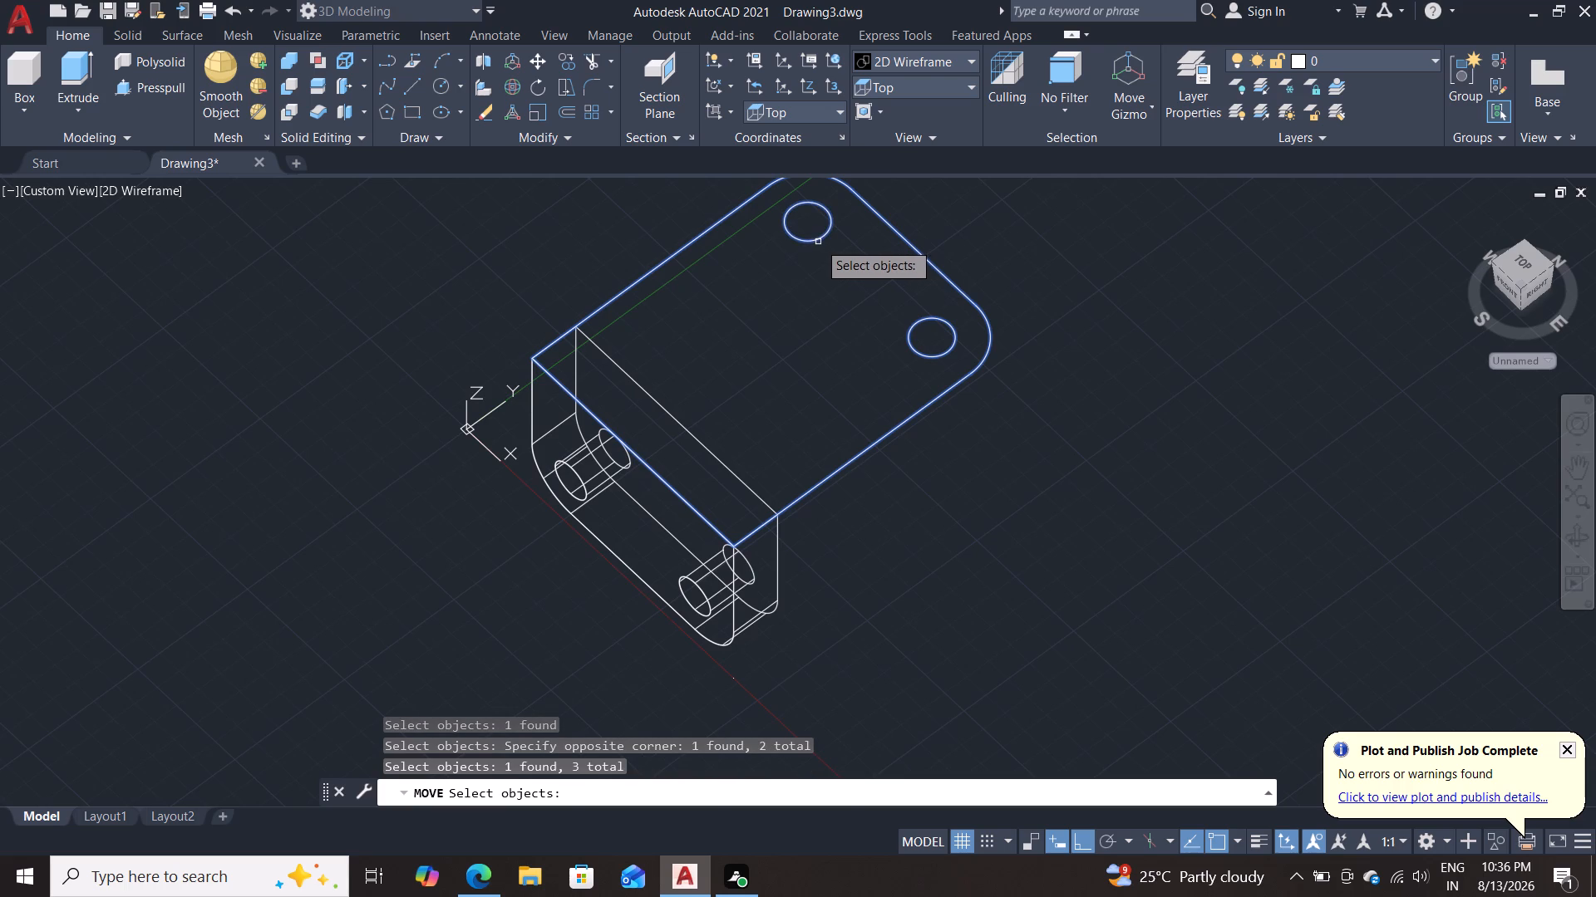
{"action": "key", "text": "Return"}
{"action": "scroll", "coordinate": [663, 447], "scroll_direction": "up", "scroll_amount": 2}
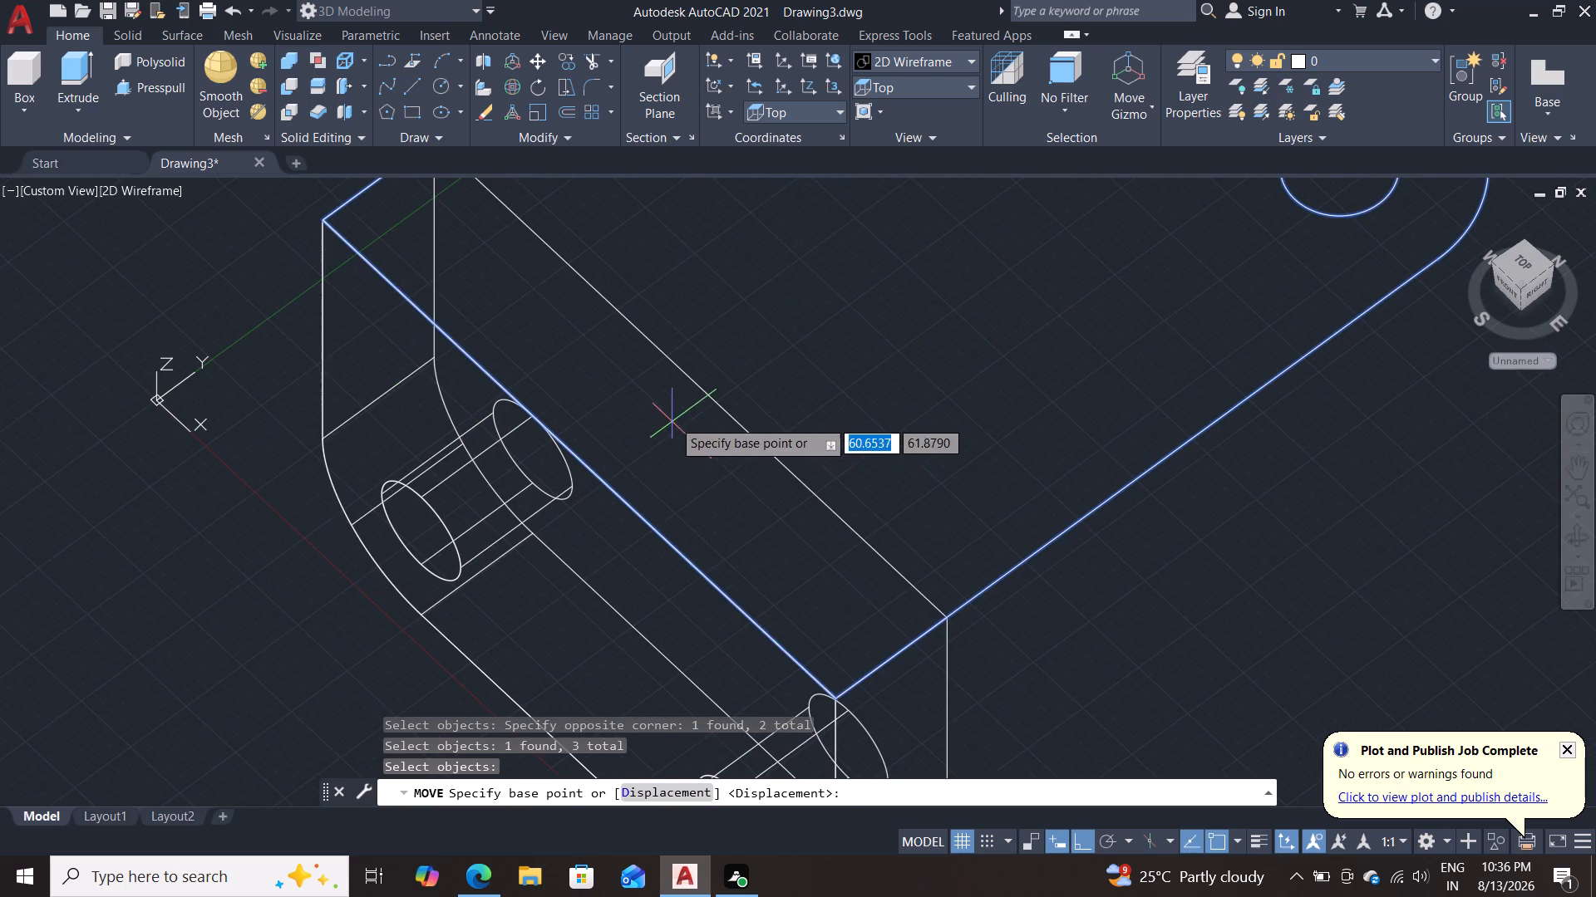
{"action": "middle_click_drag", "start_coordinate": [675, 415], "coordinate": [820, 192]}
{"action": "scroll", "coordinate": [821, 189], "scroll_direction": "up", "scroll_amount": 3}
{"action": "middle_click_drag", "start_coordinate": [958, 355], "coordinate": [788, 0]}
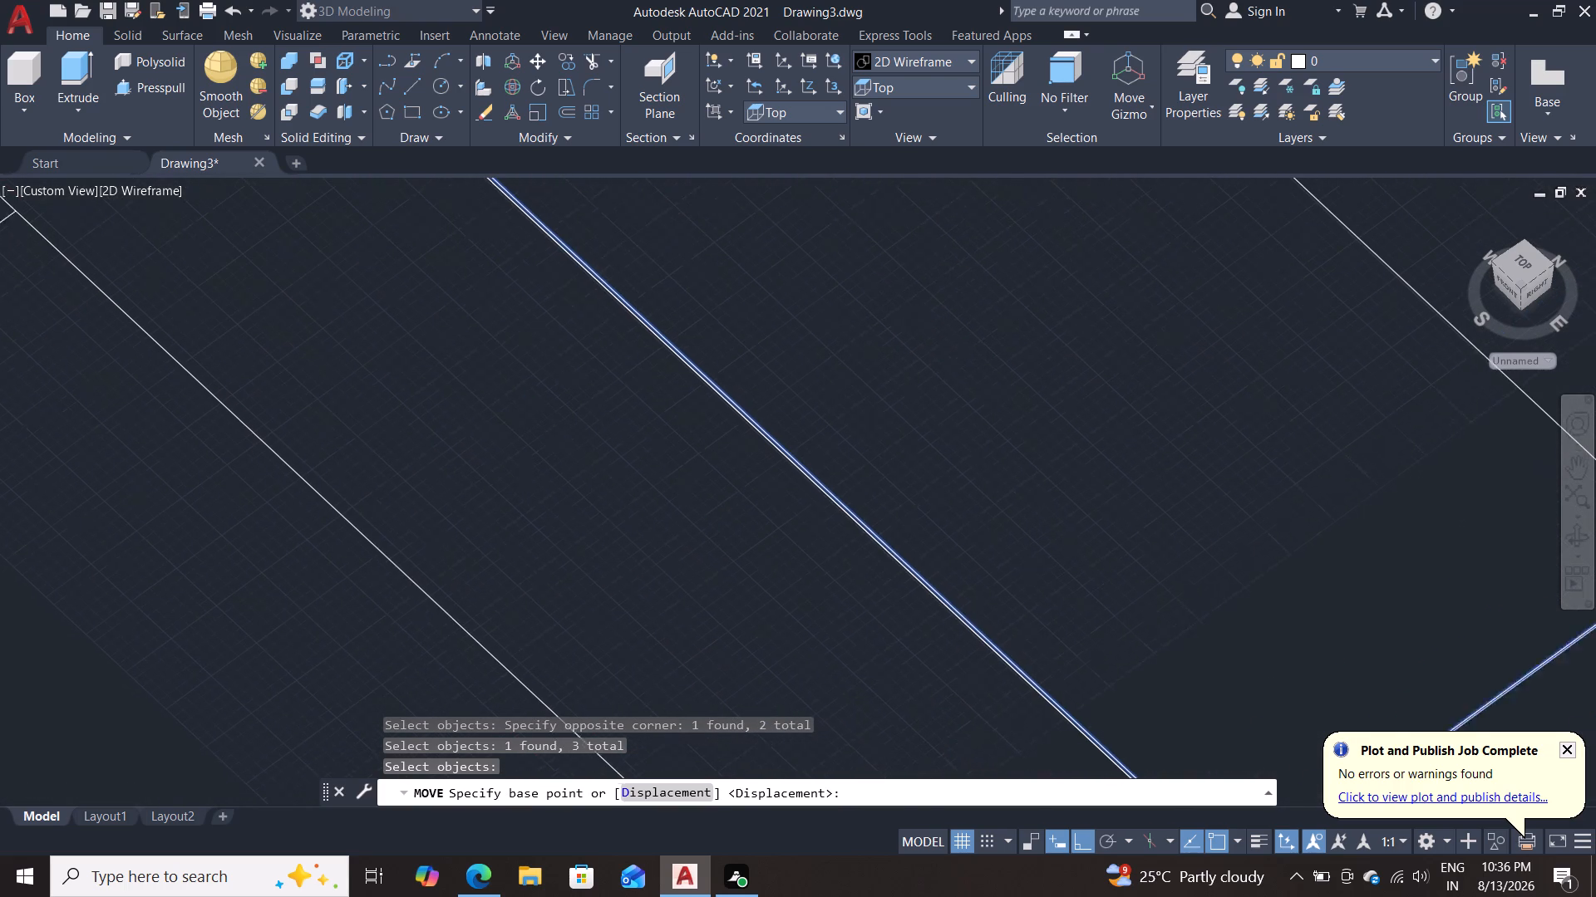
{"action": "middle_click_drag", "start_coordinate": [788, 0], "coordinate": [786, 0]}
{"action": "middle_click_drag", "start_coordinate": [851, 517], "coordinate": [850, 292]}
{"action": "scroll", "coordinate": [1054, 315], "scroll_direction": "up", "scroll_amount": 3}
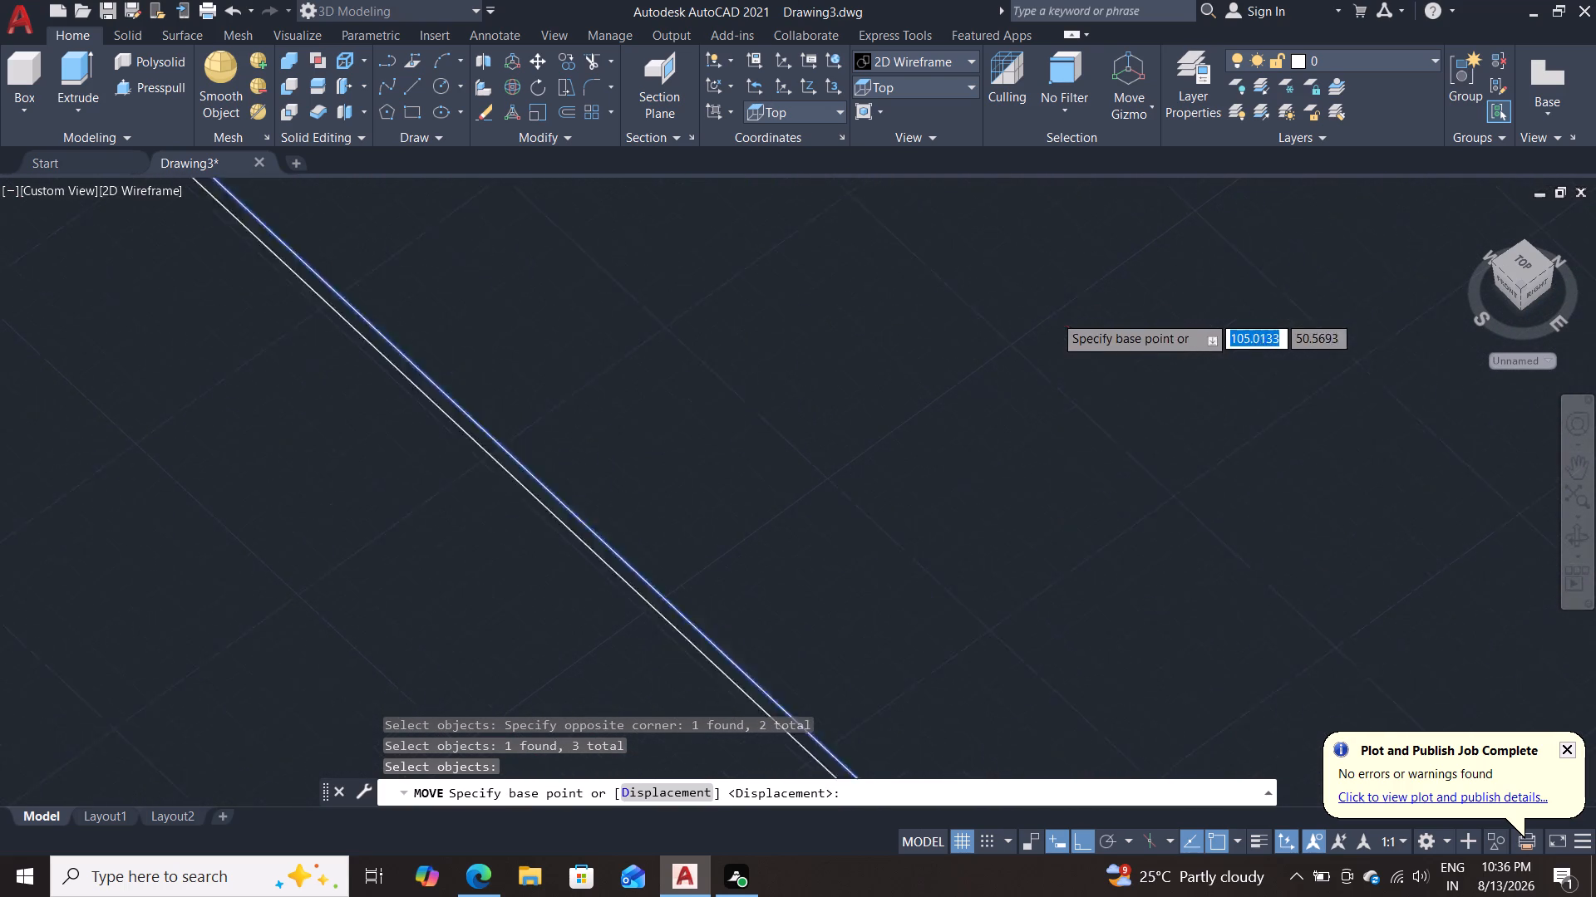
{"action": "scroll", "coordinate": [1054, 315], "scroll_direction": "up", "scroll_amount": 1}
{"action": "scroll", "coordinate": [1059, 464], "scroll_direction": "up", "scroll_amount": 1}
{"action": "middle_click_drag", "start_coordinate": [1058, 462], "coordinate": [984, 0]}
{"action": "scroll", "coordinate": [1032, 600], "scroll_direction": "down", "scroll_amount": 4}
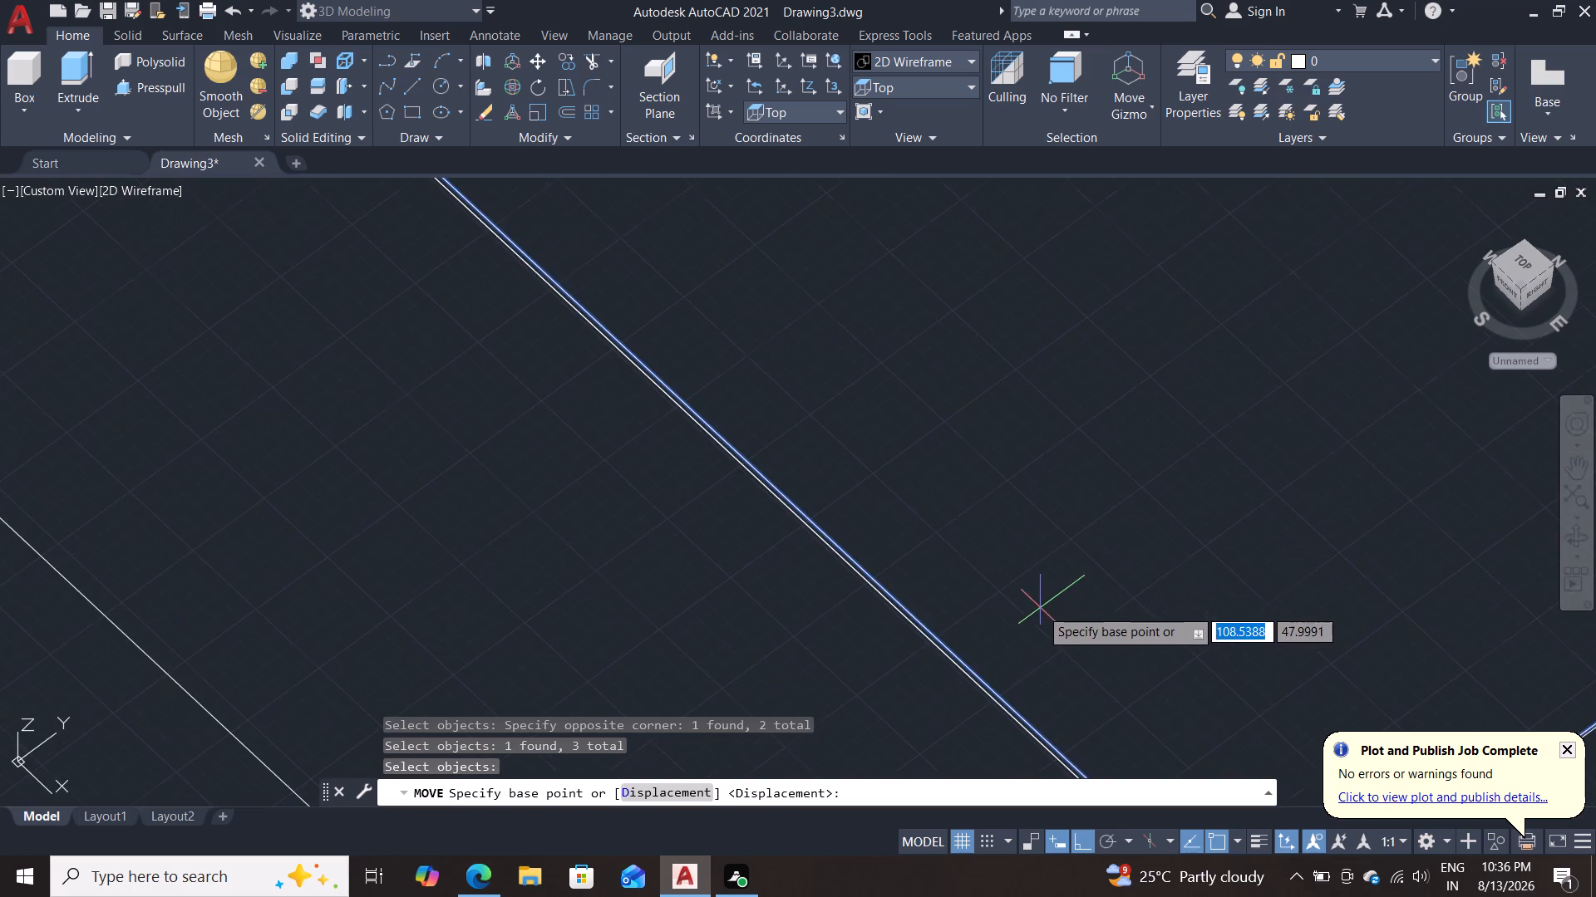
{"action": "middle_click_drag", "start_coordinate": [1007, 507], "coordinate": [933, 262]}
{"action": "scroll", "coordinate": [928, 250], "scroll_direction": "up", "scroll_amount": 1}
{"action": "middle_click_drag", "start_coordinate": [1135, 539], "coordinate": [1057, 293]}
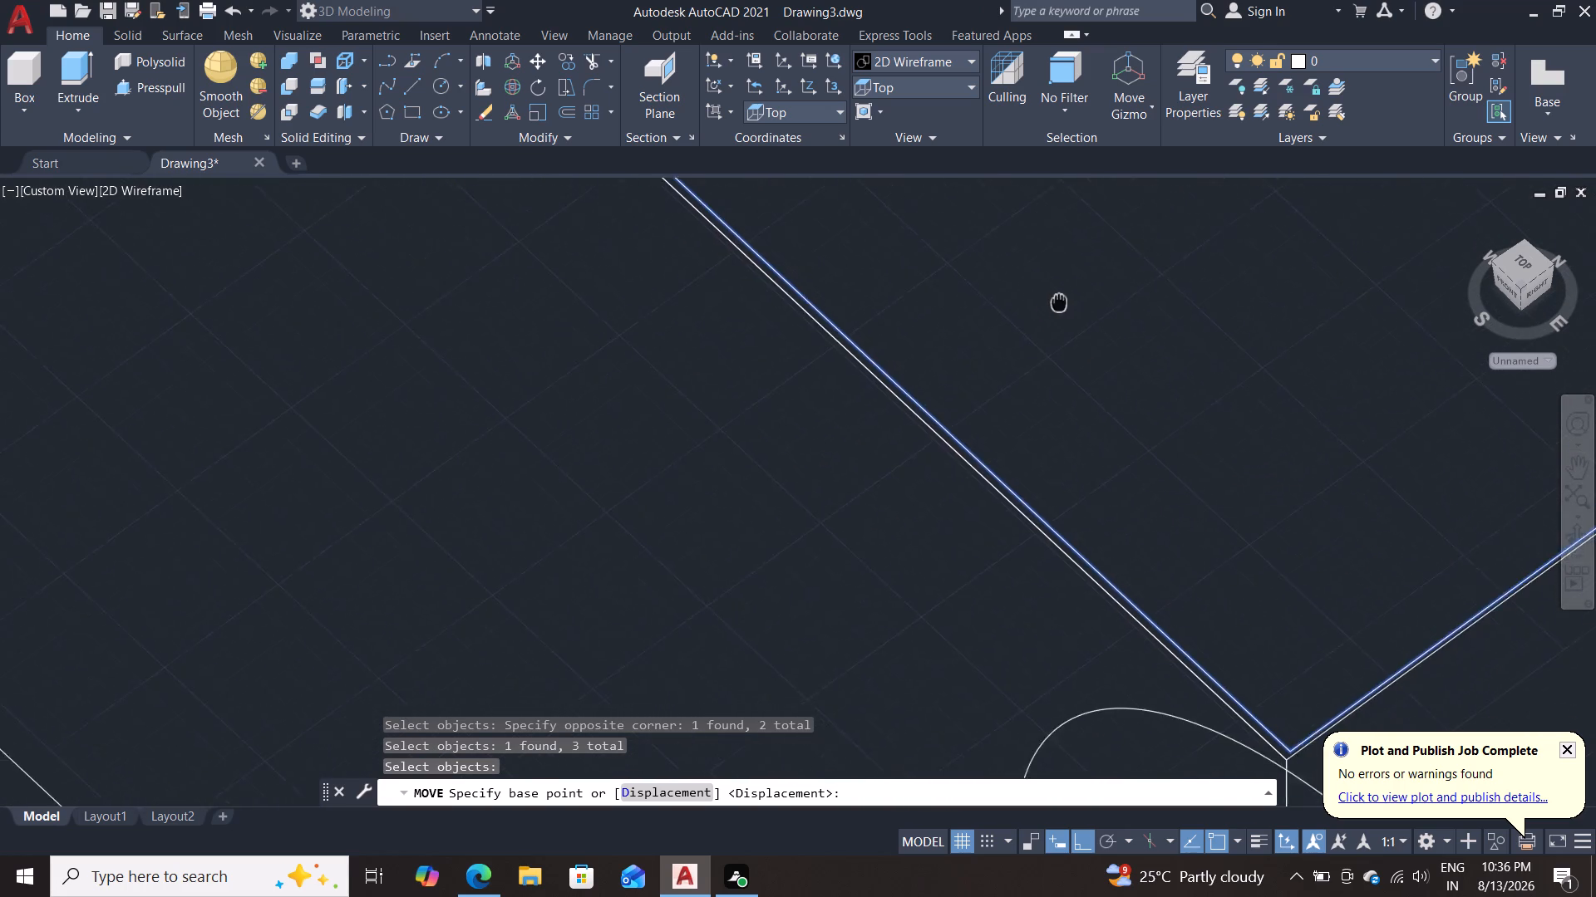
{"action": "middle_click_drag", "start_coordinate": [1057, 293], "coordinate": [991, 75]}
{"action": "scroll", "coordinate": [1142, 358], "scroll_direction": "up", "scroll_amount": 2}
{"action": "middle_click_drag", "start_coordinate": [1144, 437], "coordinate": [1140, 434]}
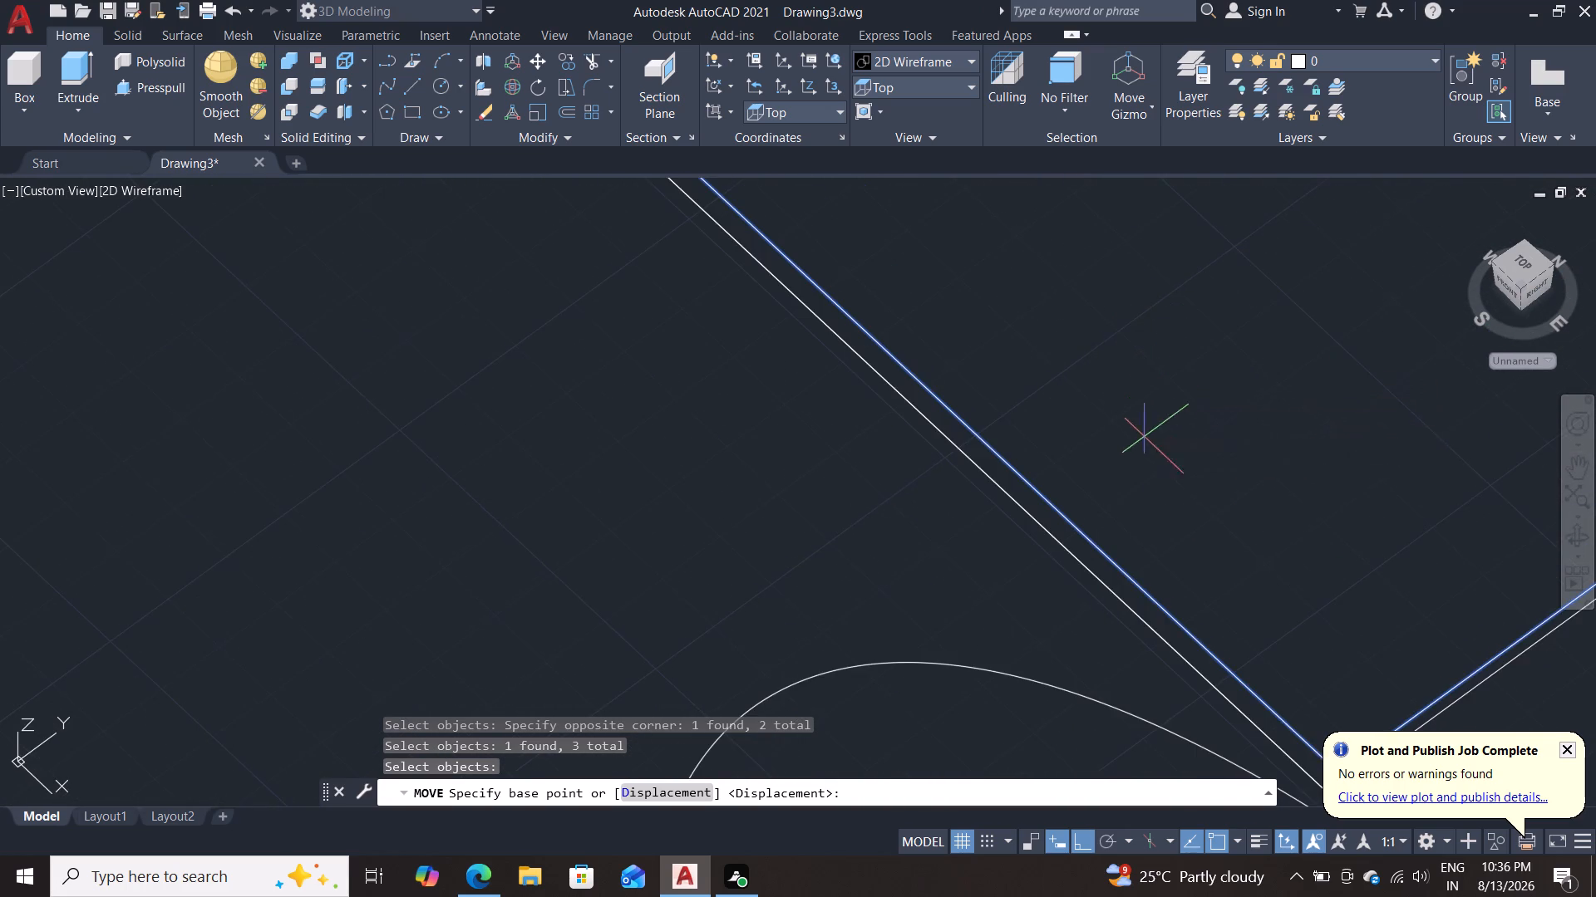
{"action": "middle_click_drag", "start_coordinate": [1140, 434], "coordinate": [867, 194]}
{"action": "scroll", "coordinate": [867, 194], "scroll_direction": "up", "scroll_amount": 1}
{"action": "middle_click_drag", "start_coordinate": [979, 347], "coordinate": [820, 168]}
{"action": "scroll", "coordinate": [815, 164], "scroll_direction": "up", "scroll_amount": 1}
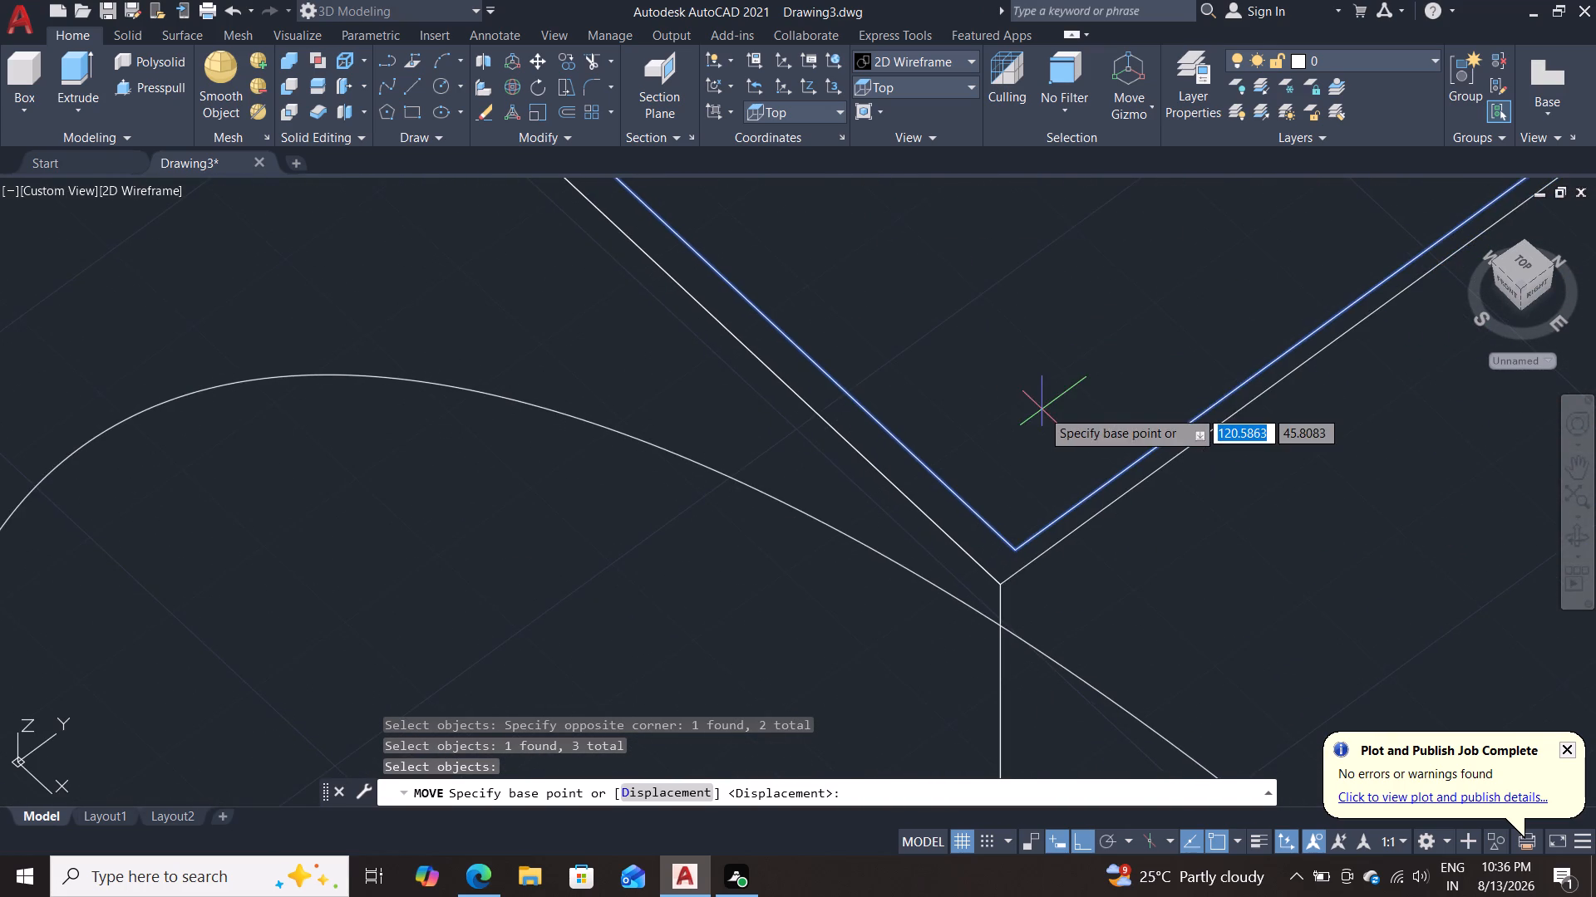
{"action": "scroll", "coordinate": [1042, 409], "scroll_direction": "up", "scroll_amount": 2}
{"action": "middle_click_drag", "start_coordinate": [1014, 485], "coordinate": [994, 205]}
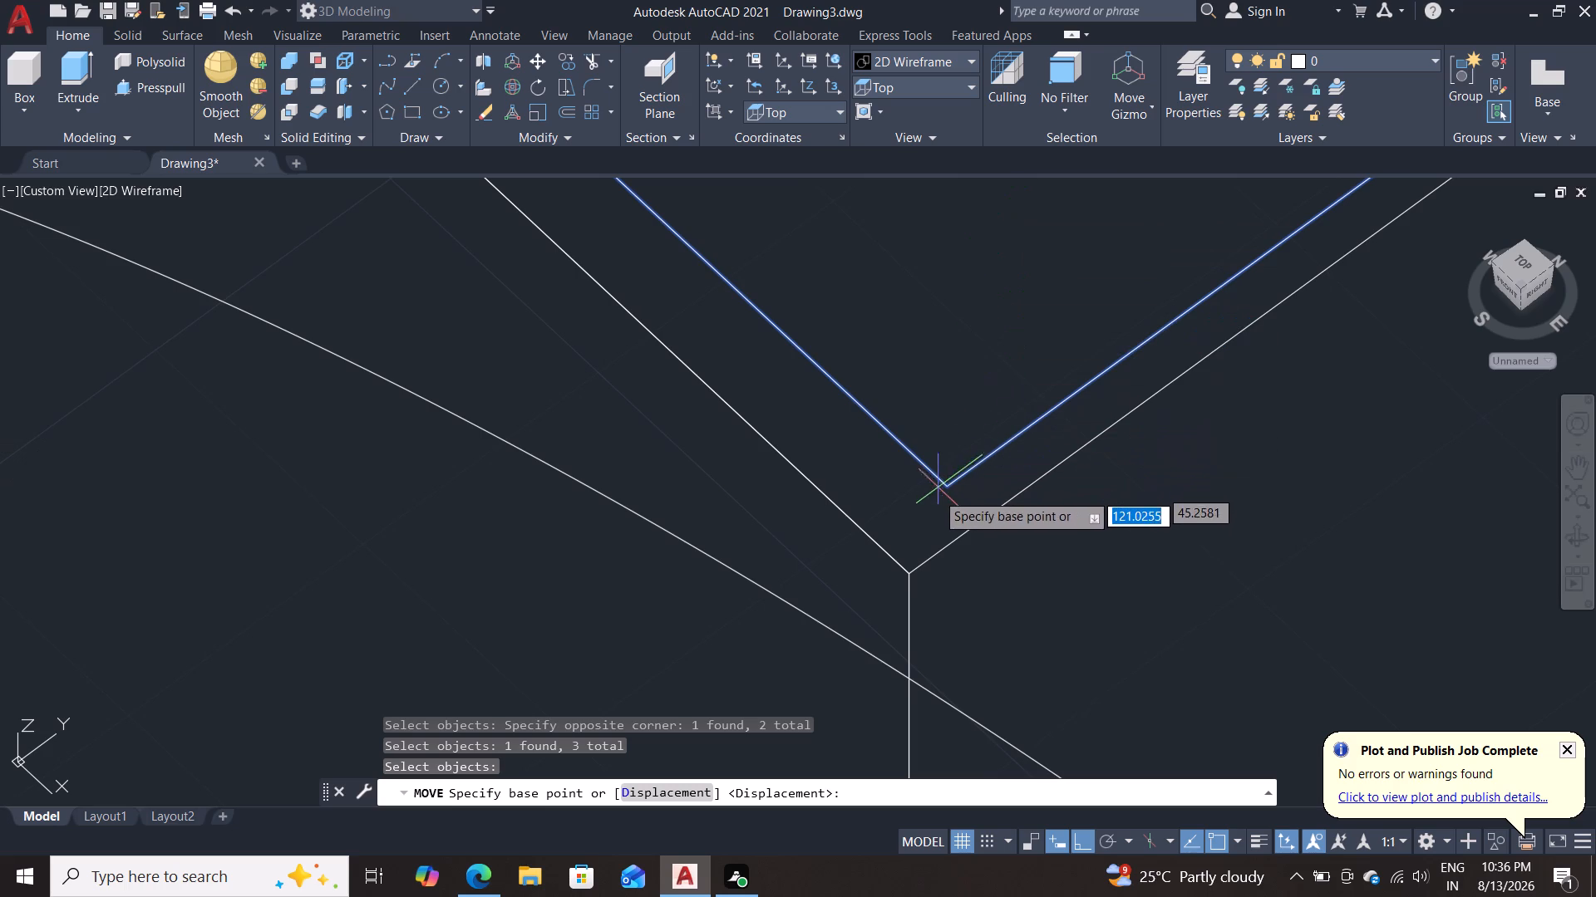
{"action": "left_click", "coordinate": [952, 481]}
{"action": "scroll", "coordinate": [907, 583], "scroll_direction": "up", "scroll_amount": 1}
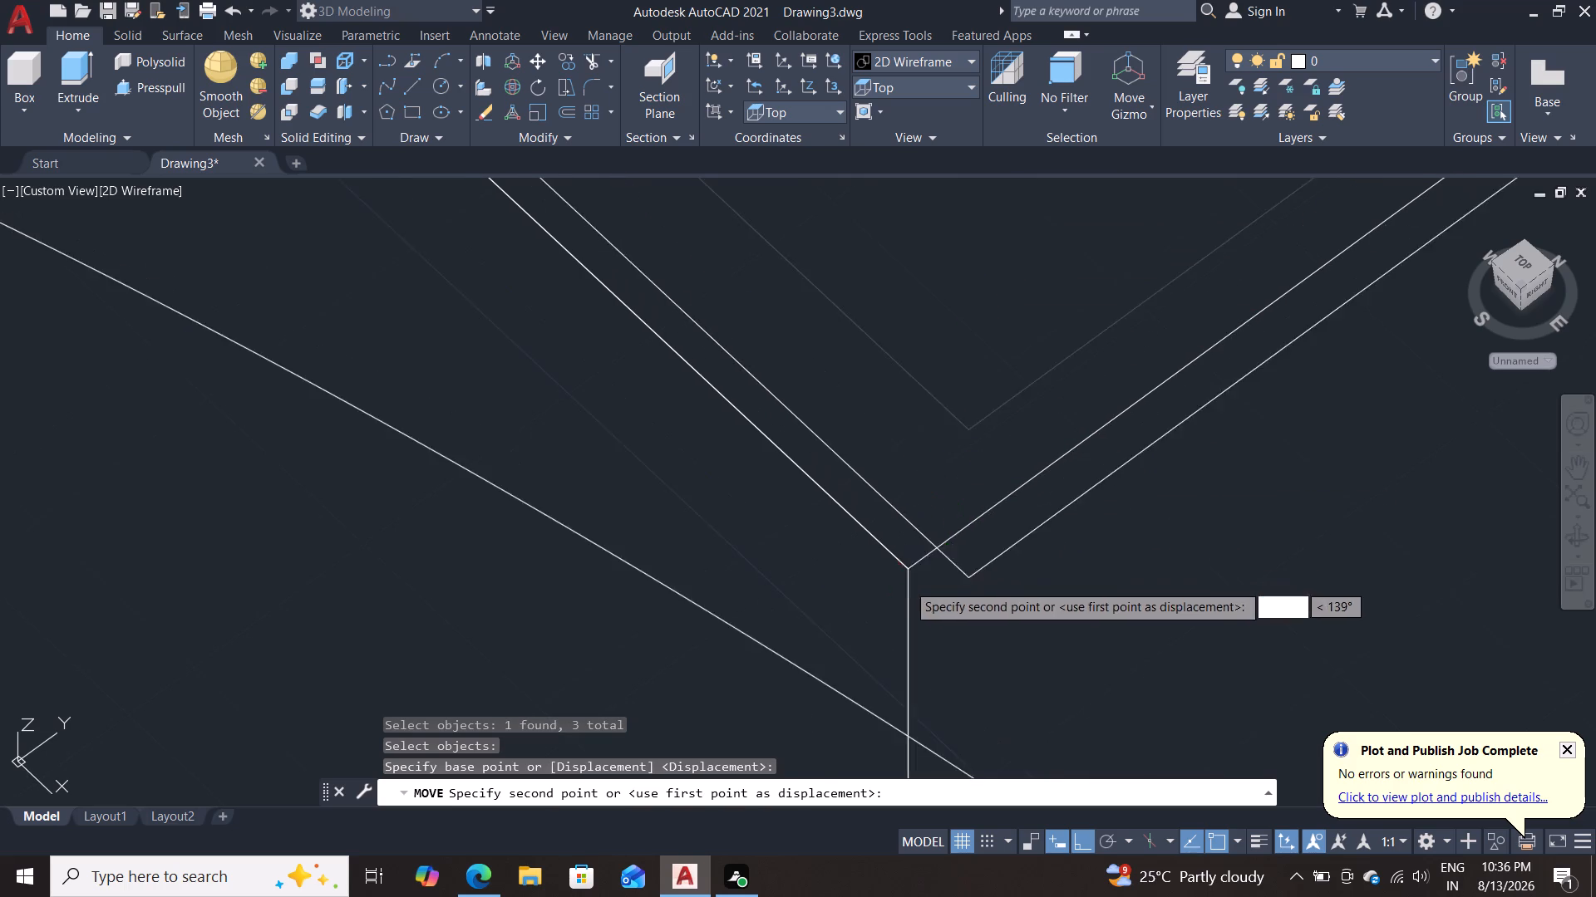
{"action": "scroll", "coordinate": [907, 583], "scroll_direction": "up", "scroll_amount": 1}
{"action": "middle_click_drag", "start_coordinate": [919, 495], "coordinate": [938, 287]}
{"action": "scroll", "coordinate": [940, 284], "scroll_direction": "up", "scroll_amount": 4}
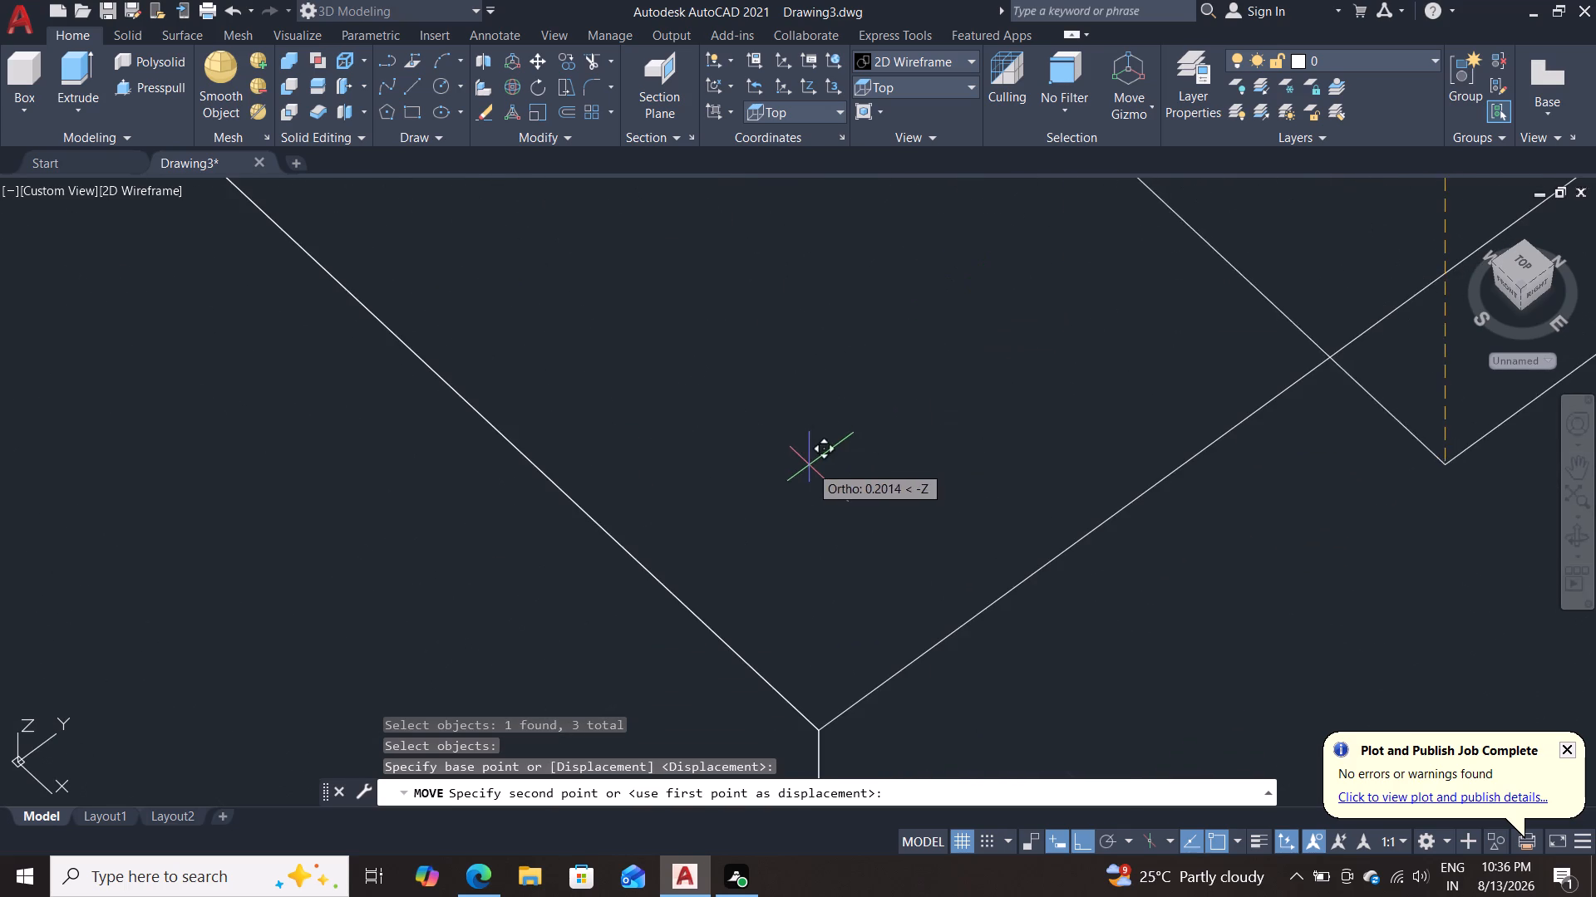
{"action": "middle_click_drag", "start_coordinate": [808, 448], "coordinate": [861, 329]}
{"action": "scroll", "coordinate": [867, 630], "scroll_direction": "up", "scroll_amount": 1}
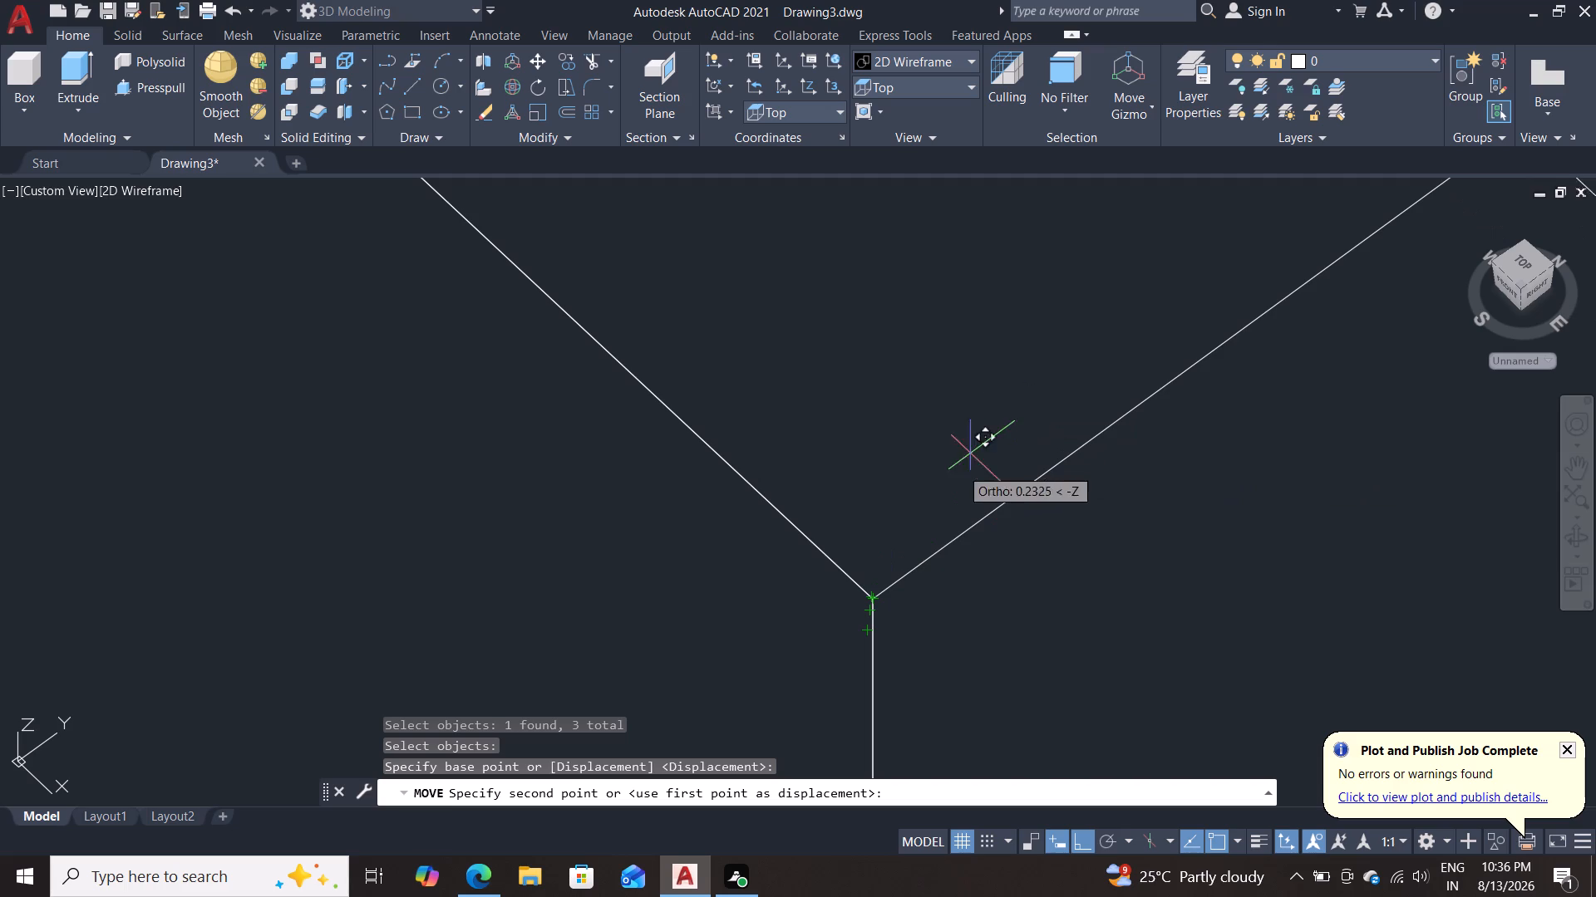
{"action": "left_click", "coordinate": [875, 597]}
Examine from several side and oblique 3D angles how the moved profile and circles sit against the plate solid.
{"action": "scroll", "coordinate": [1005, 451], "scroll_direction": "down", "scroll_amount": 2}
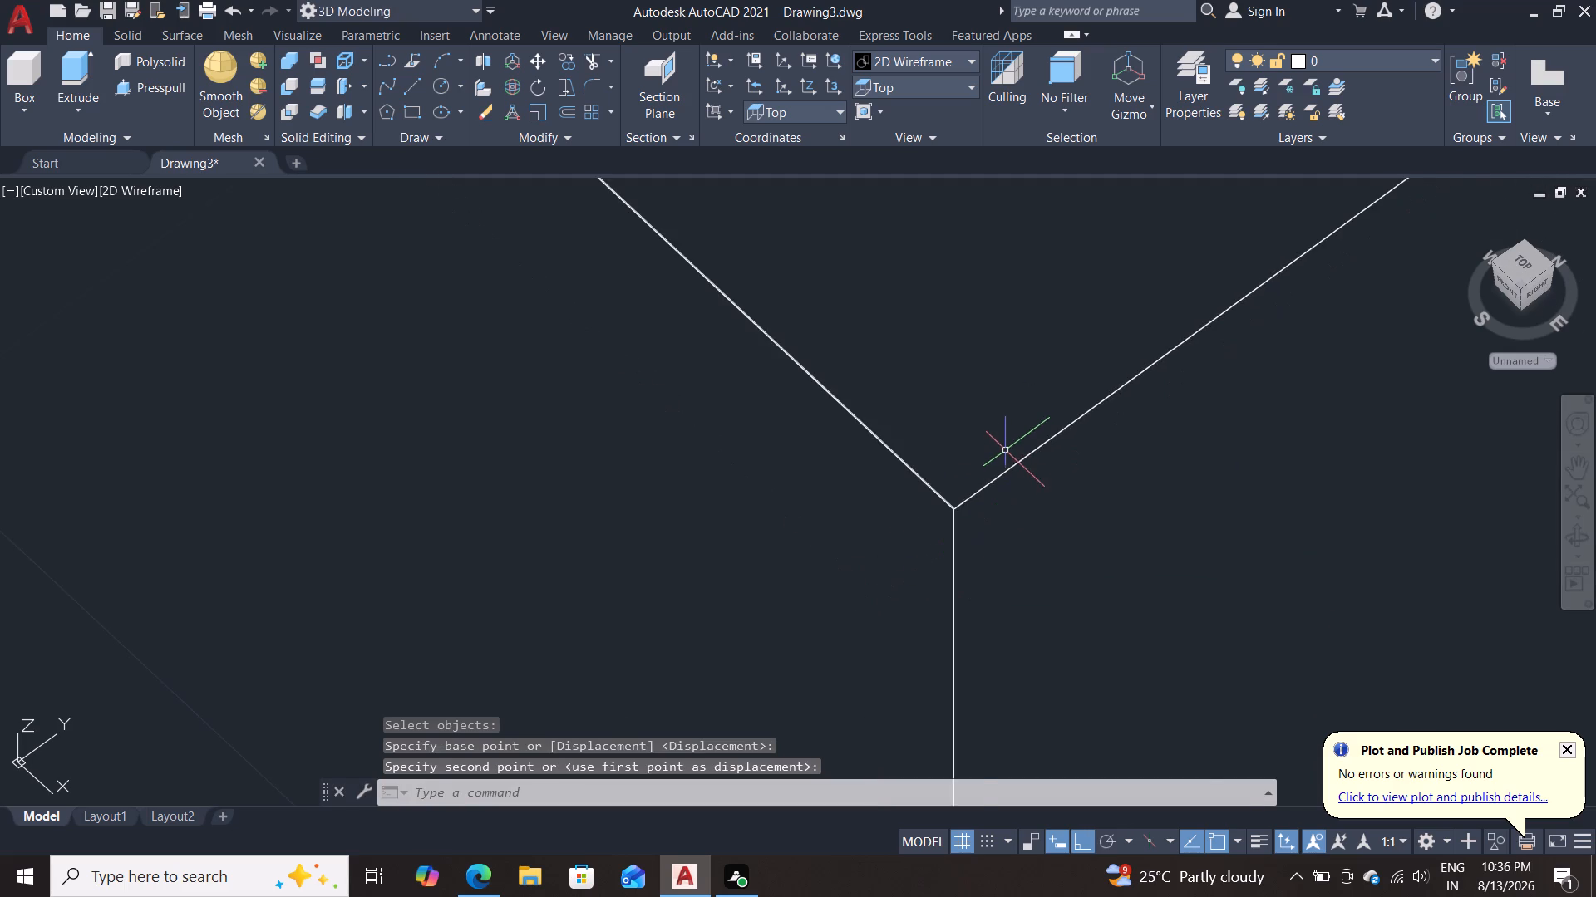
{"action": "scroll", "coordinate": [1032, 346], "scroll_direction": "down", "scroll_amount": 3}
{"action": "scroll", "coordinate": [1151, 316], "scroll_direction": "down", "scroll_amount": 4}
{"action": "scroll", "coordinate": [1238, 399], "scroll_direction": "down", "scroll_amount": 4}
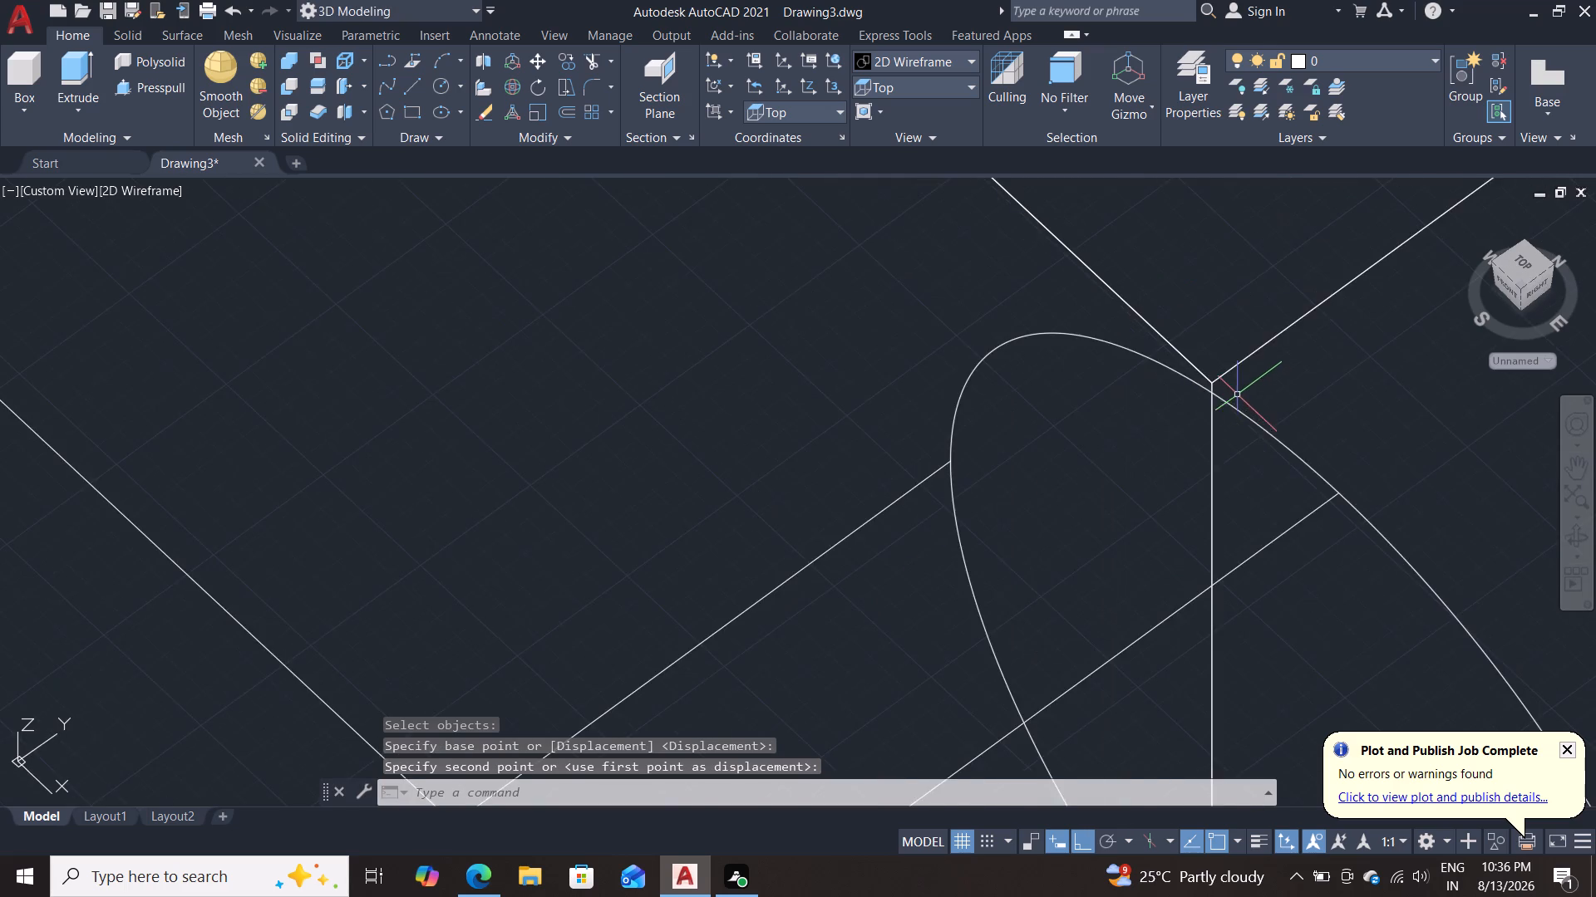
{"action": "scroll", "coordinate": [1237, 395], "scroll_direction": "down", "scroll_amount": 7}
{"action": "scroll", "coordinate": [1321, 409], "scroll_direction": "down", "scroll_amount": 1}
{"action": "middle_click_drag", "start_coordinate": [1328, 414], "coordinate": [884, 385]}
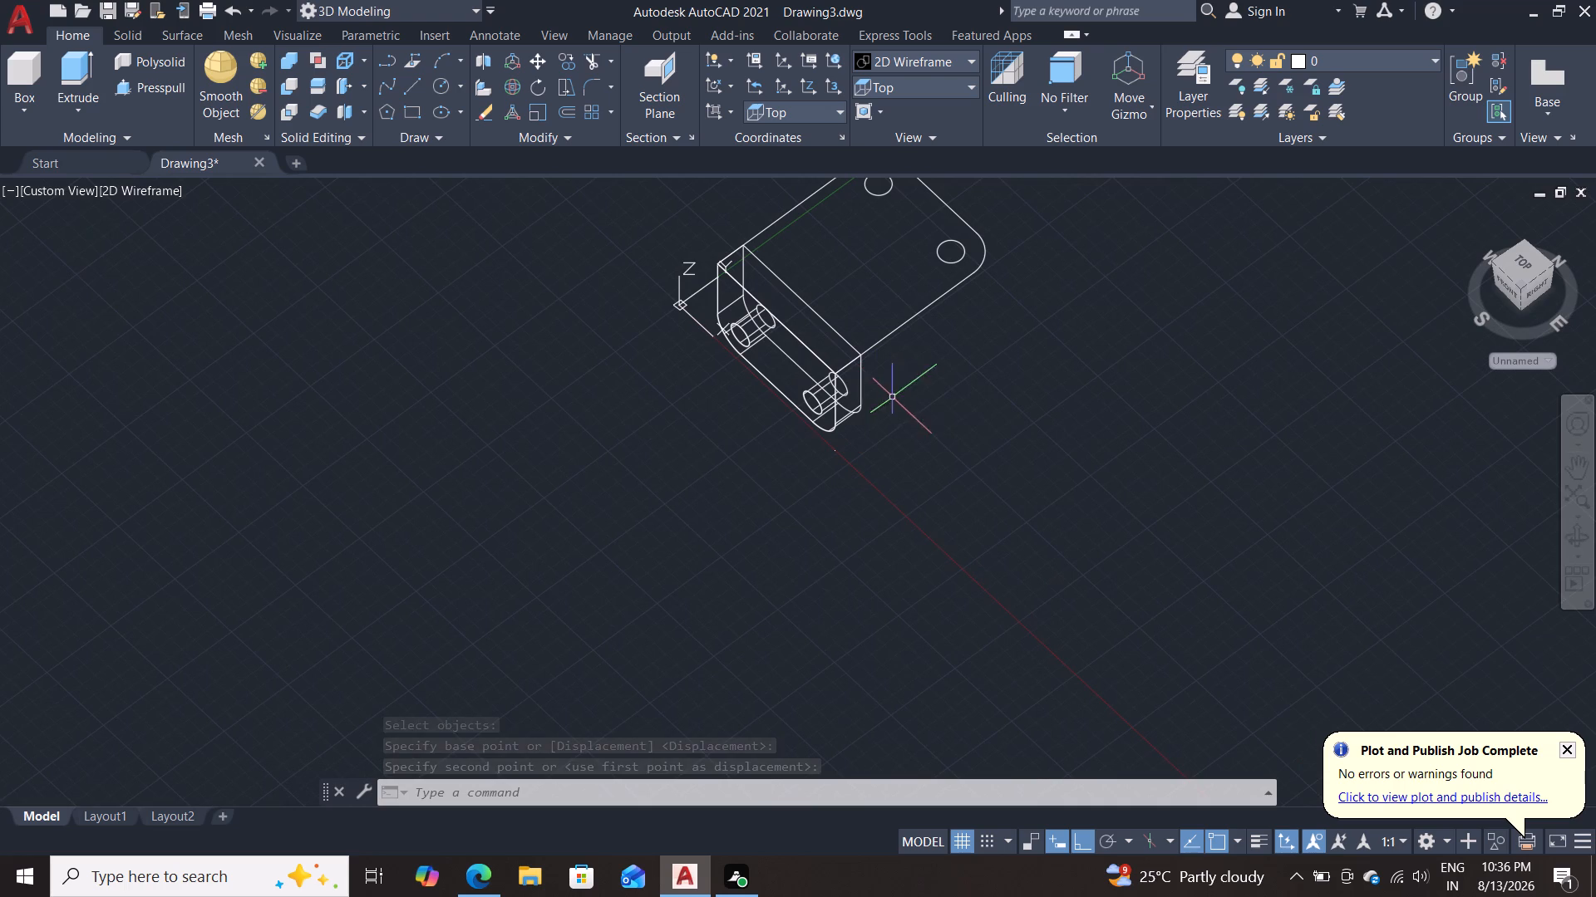
{"action": "middle_click_drag", "start_coordinate": [991, 505], "coordinate": [887, 395], "text": "shift"}
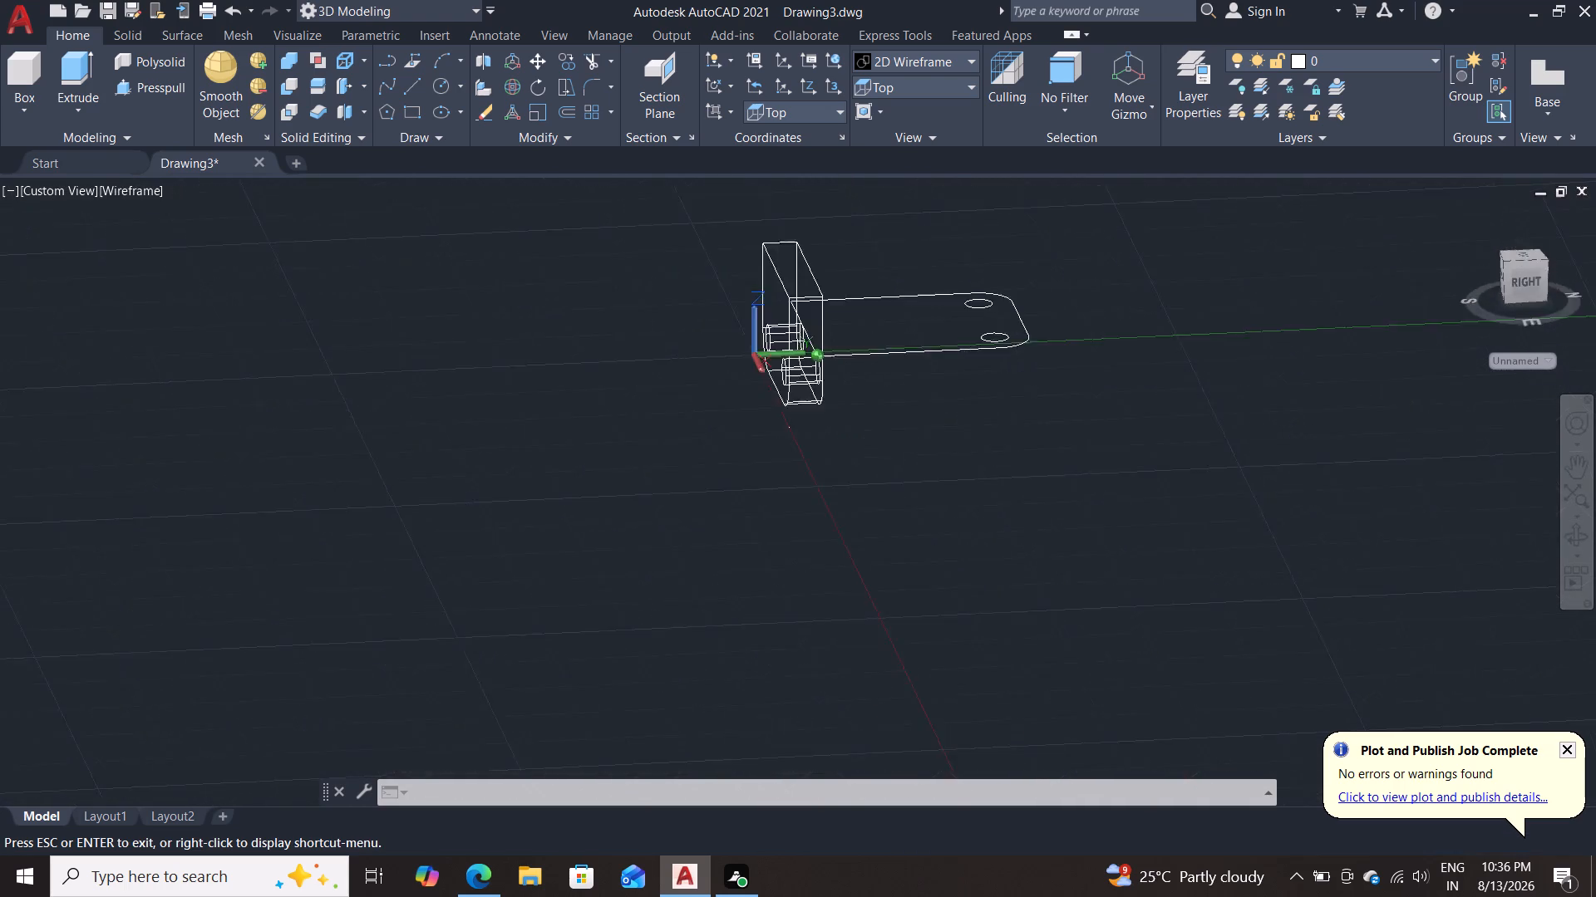
{"action": "middle_click_drag", "start_coordinate": [887, 395], "coordinate": [855, 408], "text": "shift"}
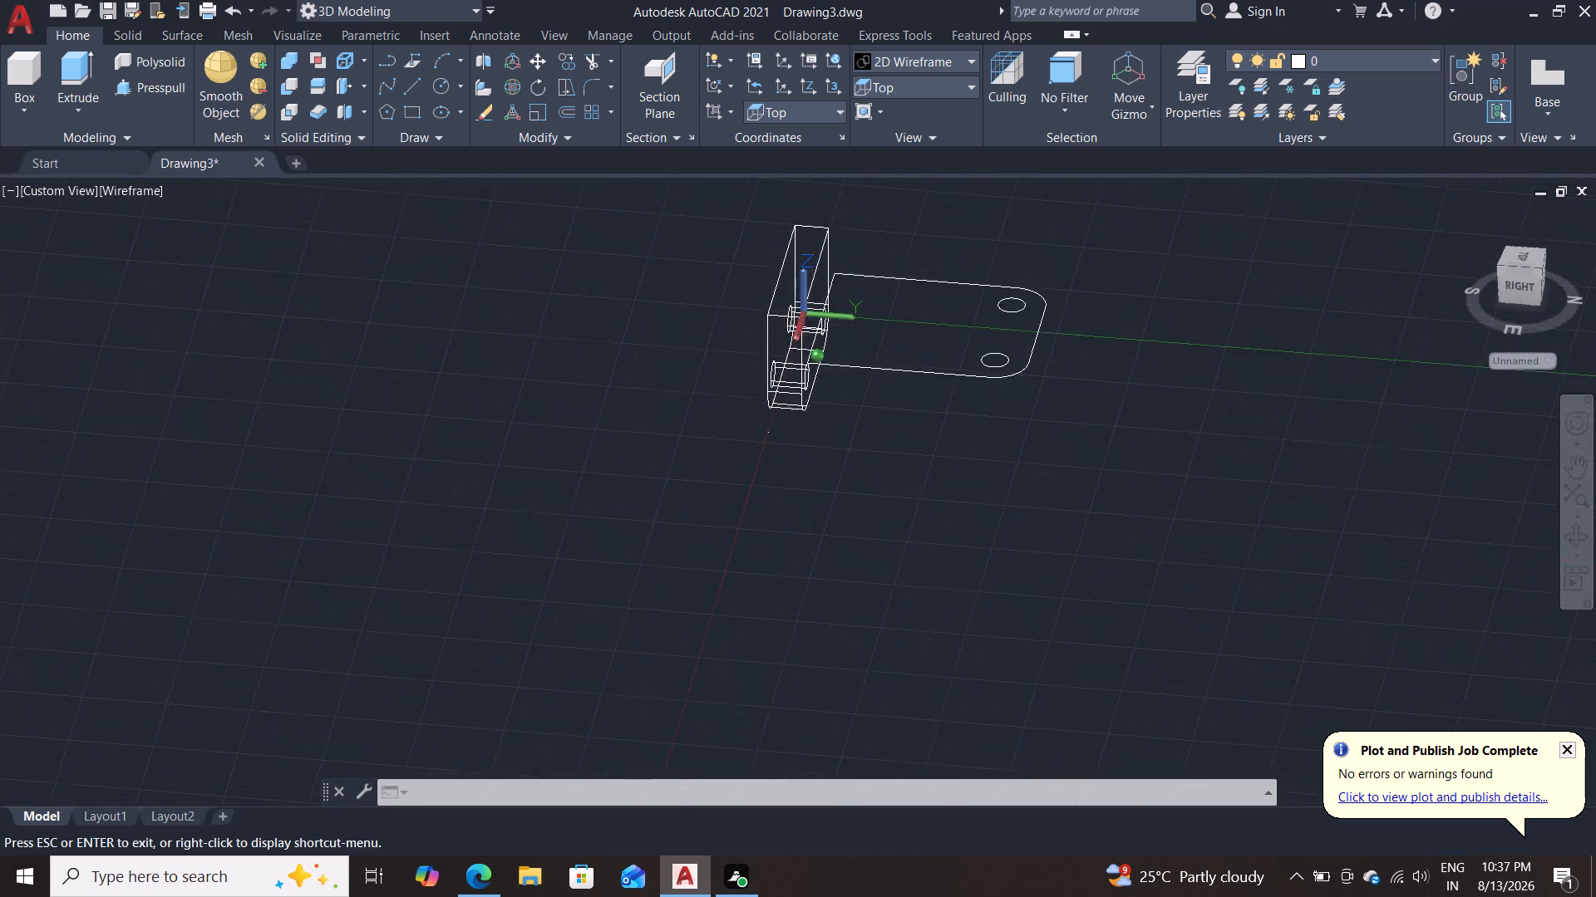
{"action": "middle_click_drag", "start_coordinate": [855, 408], "coordinate": [868, 440], "text": "shift"}
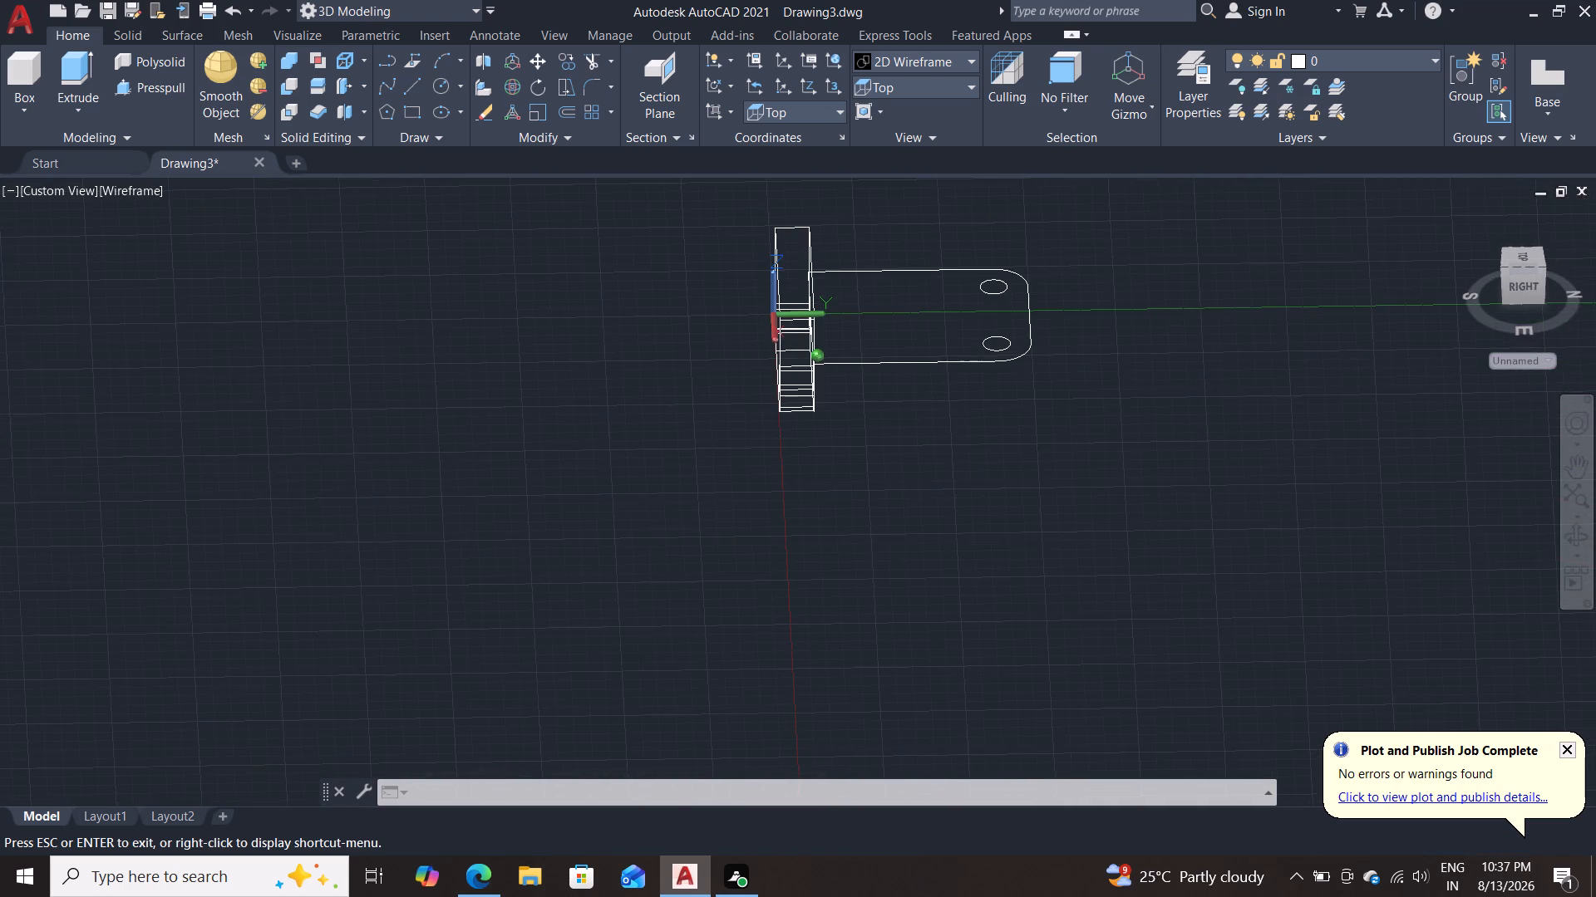
{"action": "middle_click_drag", "start_coordinate": [868, 440], "coordinate": [845, 416], "text": "shift"}
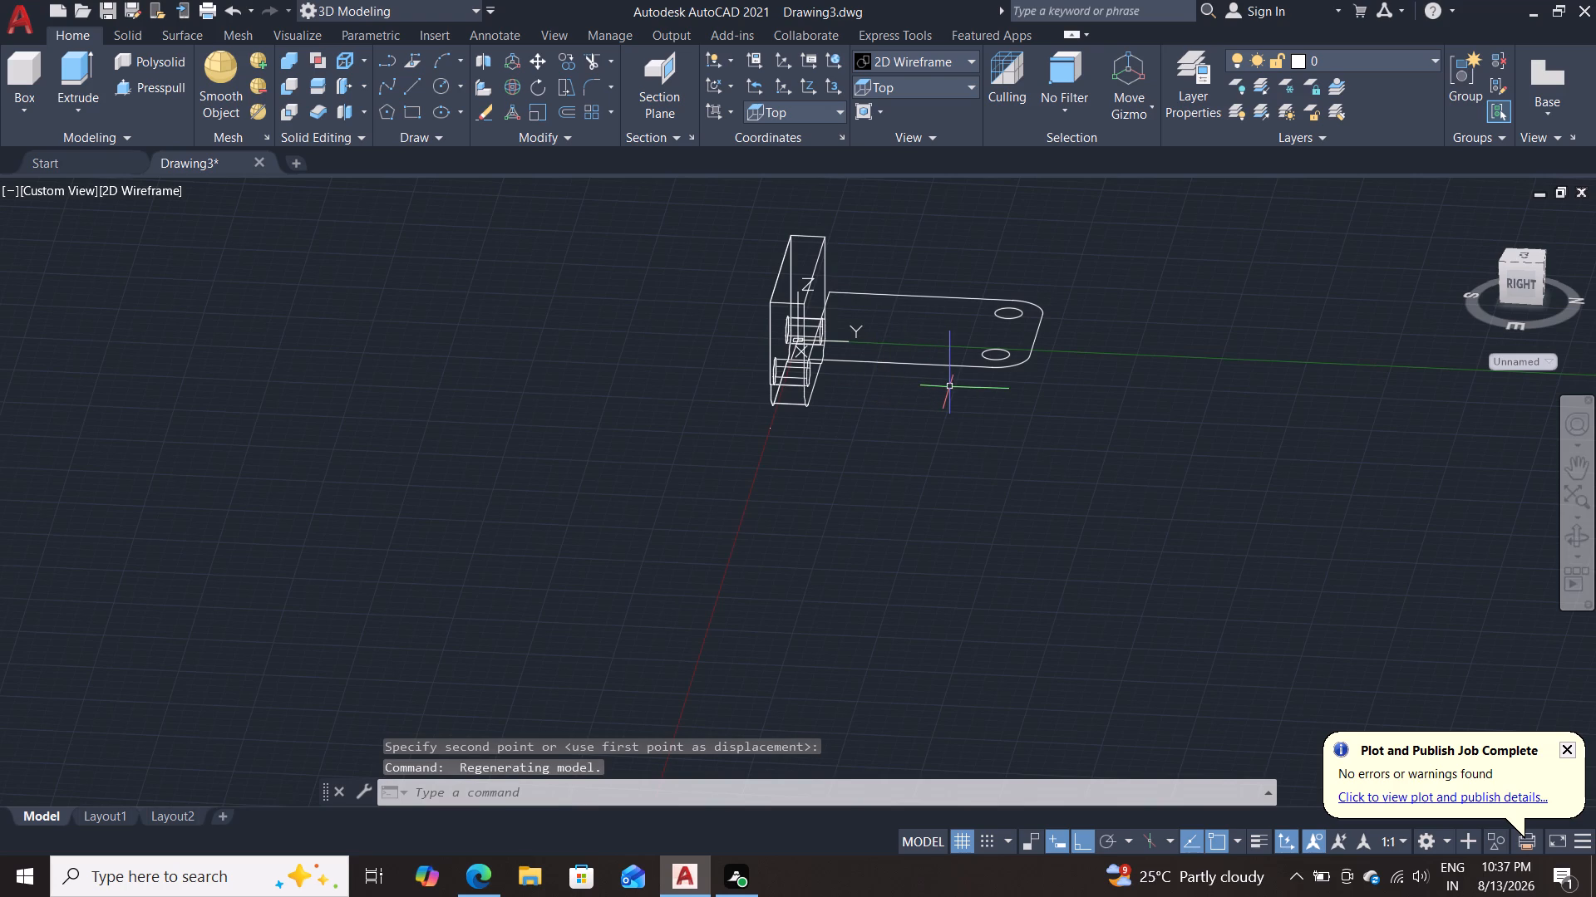
{"action": "scroll", "coordinate": [950, 387], "scroll_direction": "down", "scroll_amount": 1}
{"action": "scroll", "coordinate": [937, 406], "scroll_direction": "up", "scroll_amount": 2}
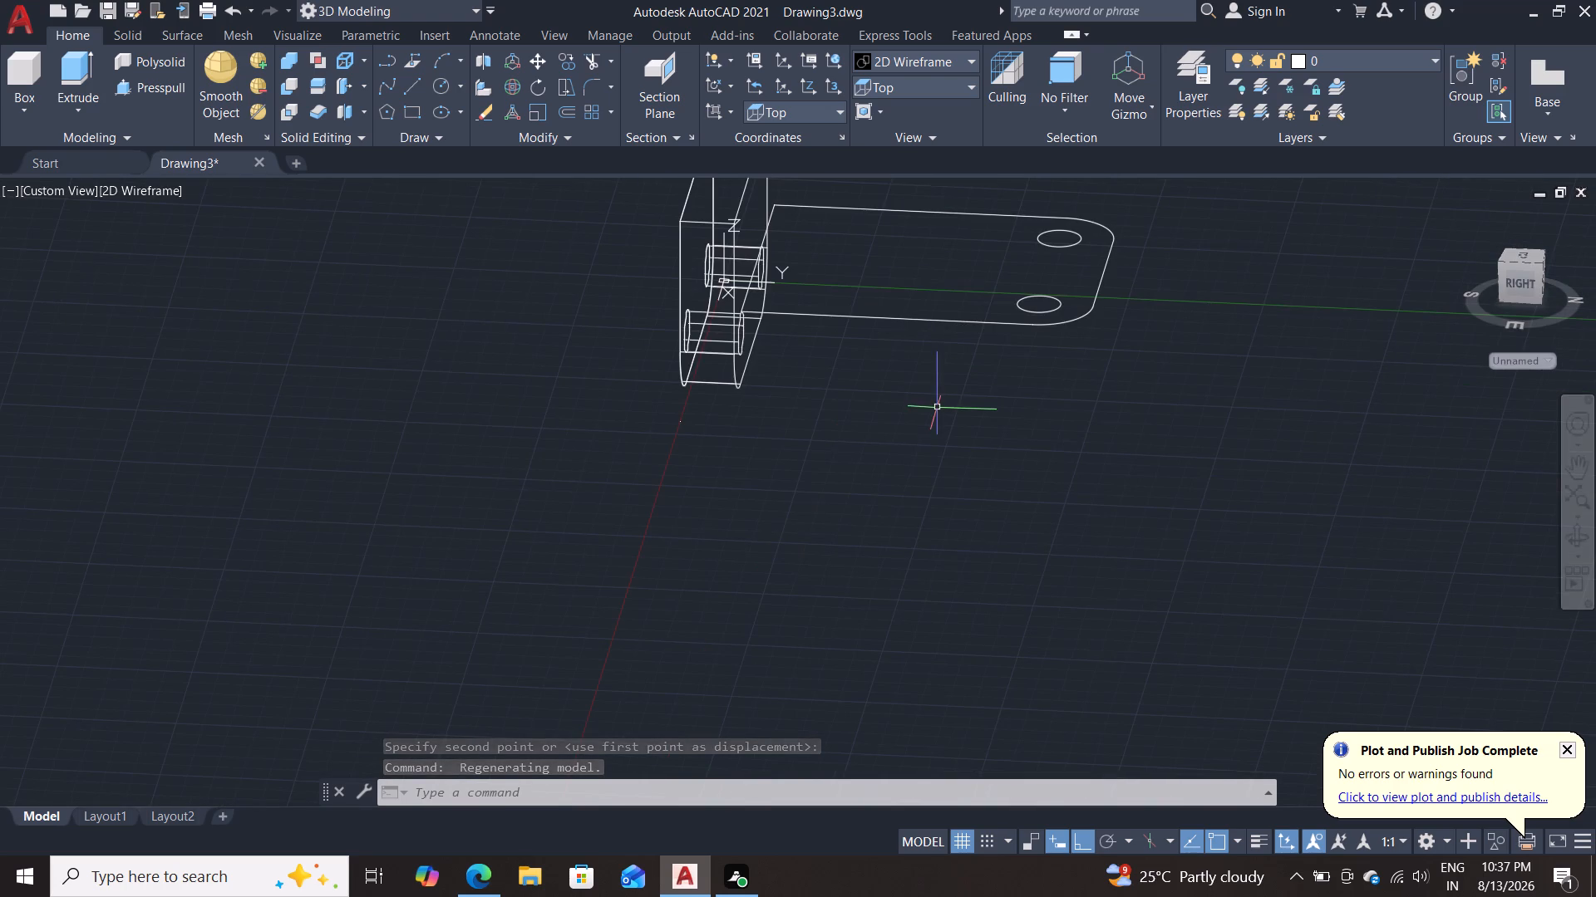
{"action": "scroll", "coordinate": [955, 426], "scroll_direction": "up", "scroll_amount": 1}
{"action": "middle_click_drag", "start_coordinate": [784, 400], "coordinate": [791, 386], "text": "shift"}
{"action": "middle_click_drag", "start_coordinate": [810, 380], "coordinate": [803, 684]}
{"action": "scroll", "coordinate": [800, 629], "scroll_direction": "up", "scroll_amount": 2}
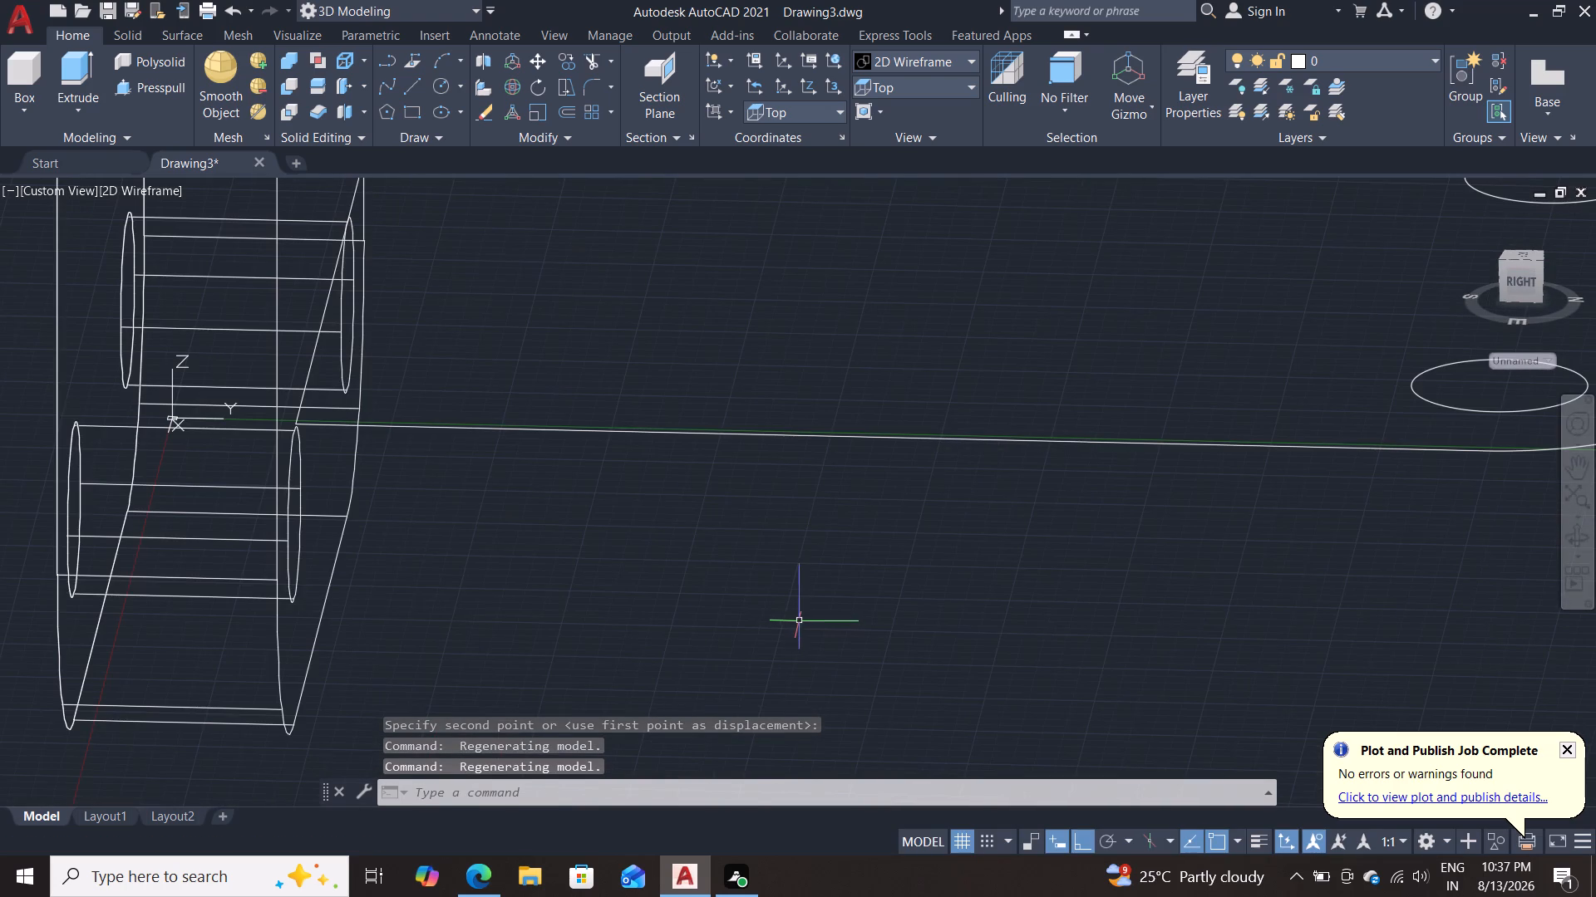
Move the profile outline and both circles together from the profile's near corner to the plate solid's upper front corner.
{"action": "key", "text": "m"}
{"action": "key", "text": "Return"}
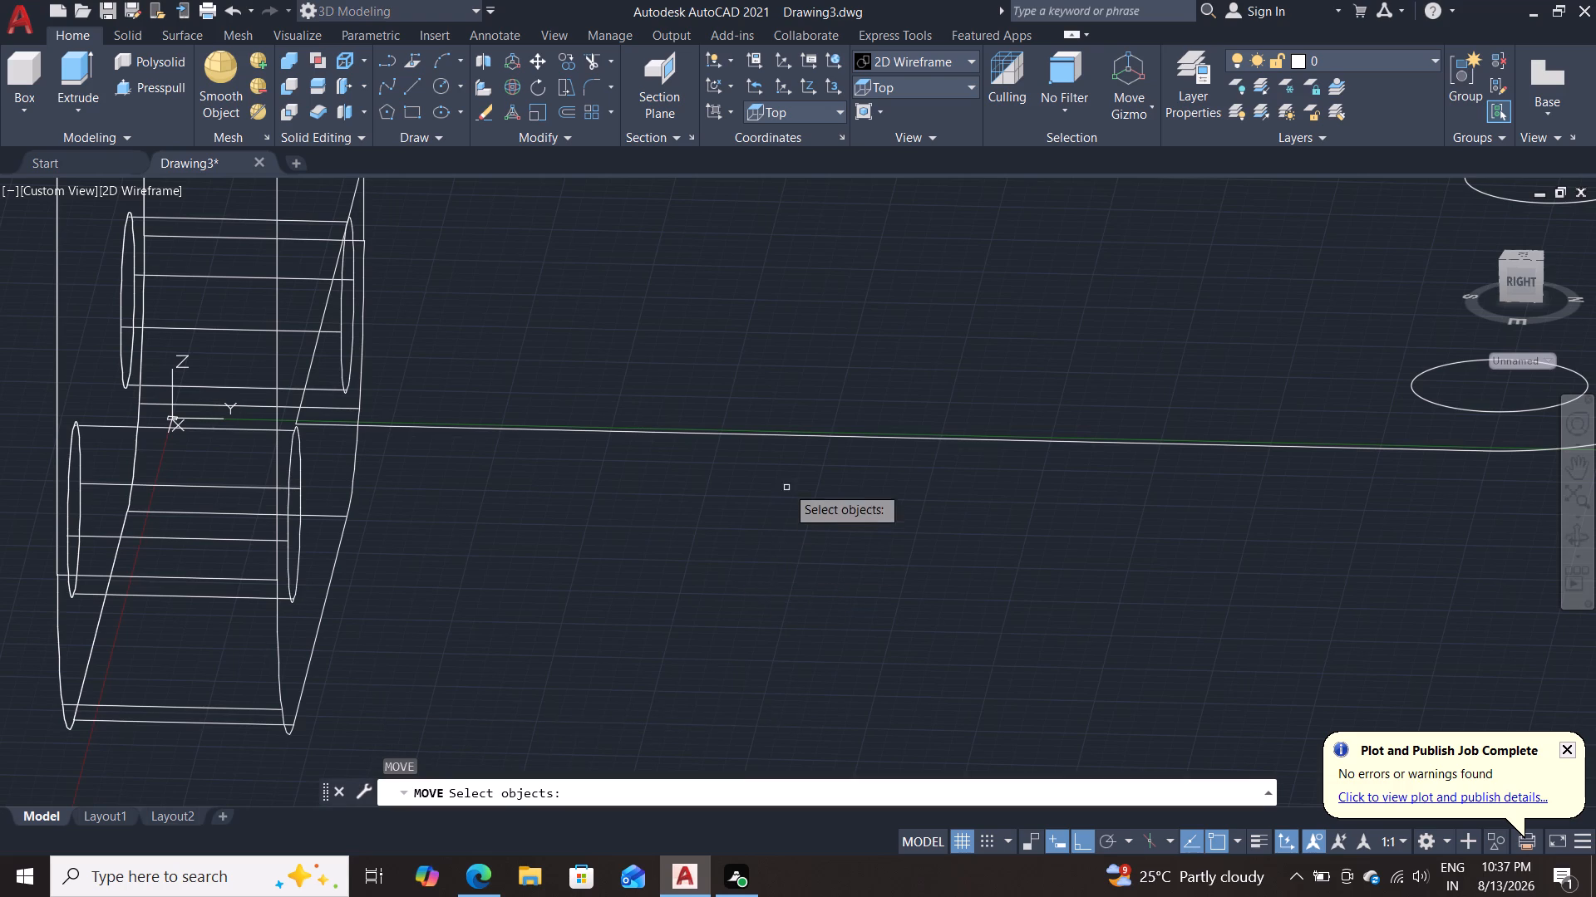
{"action": "left_click", "coordinate": [809, 434]}
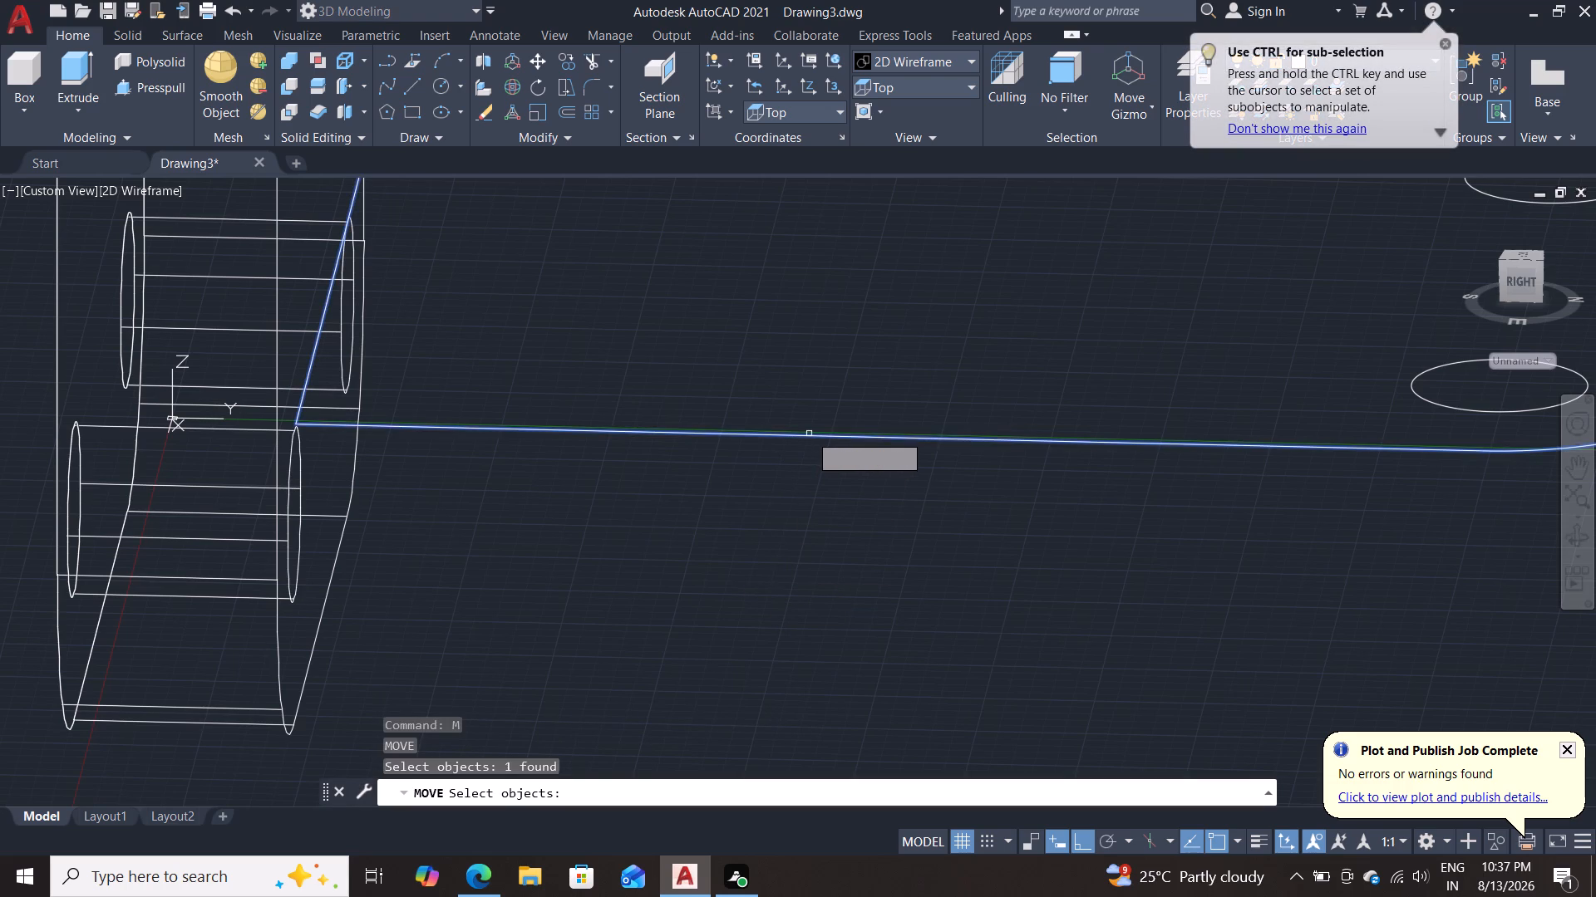
{"action": "scroll", "coordinate": [959, 383], "scroll_direction": "down", "scroll_amount": 2}
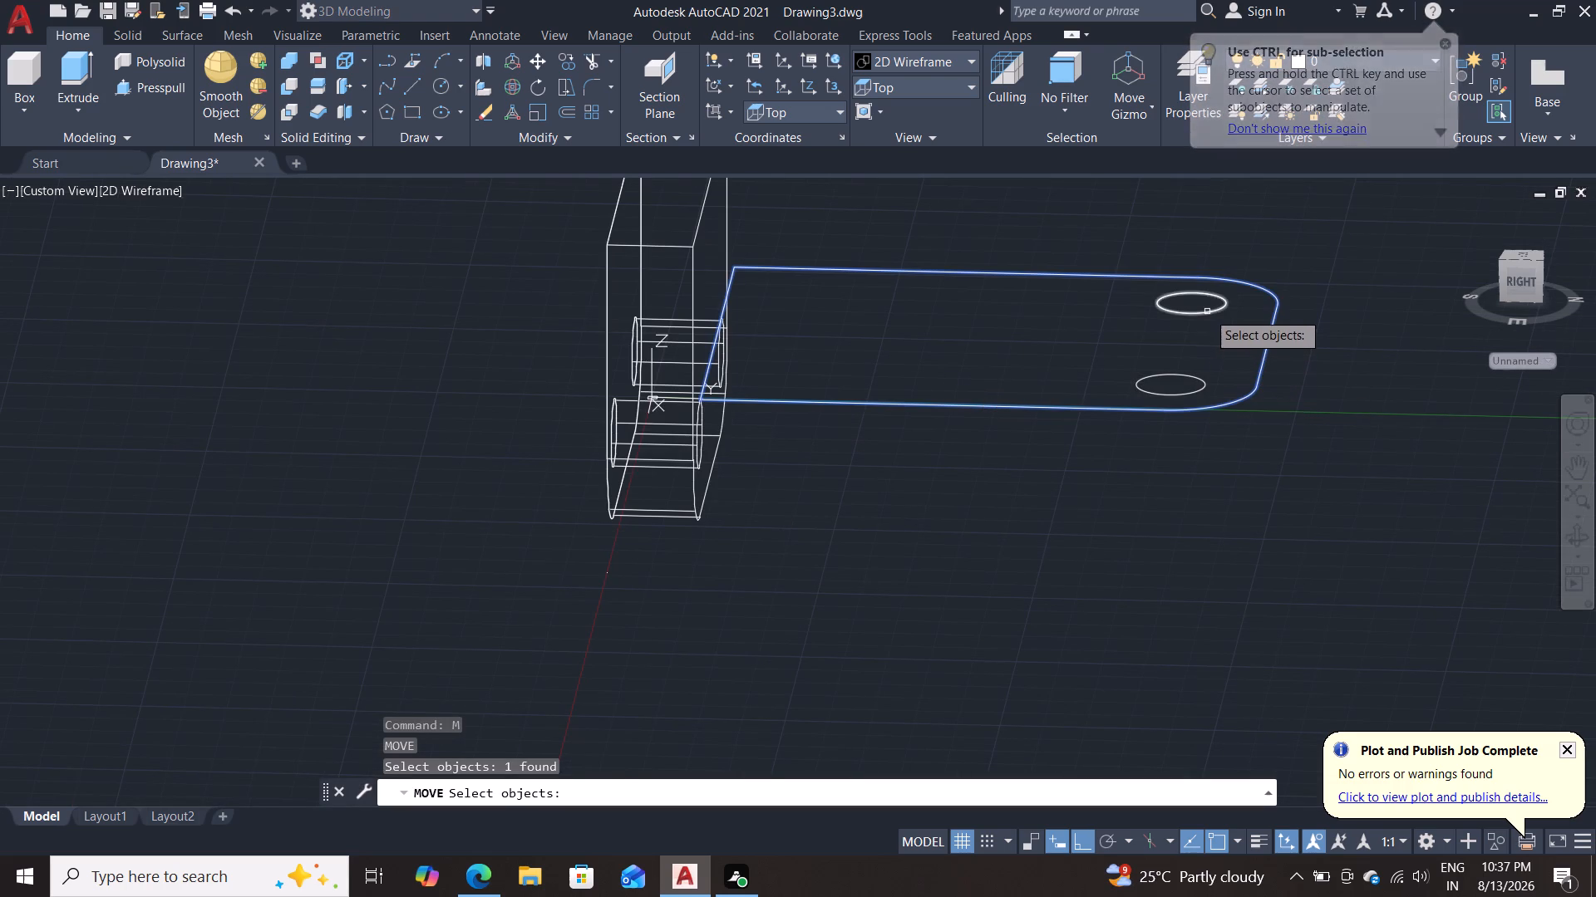
{"action": "left_click", "coordinate": [1207, 311]}
{"action": "double_click", "coordinate": [1206, 385]}
{"action": "key", "text": "Return"}
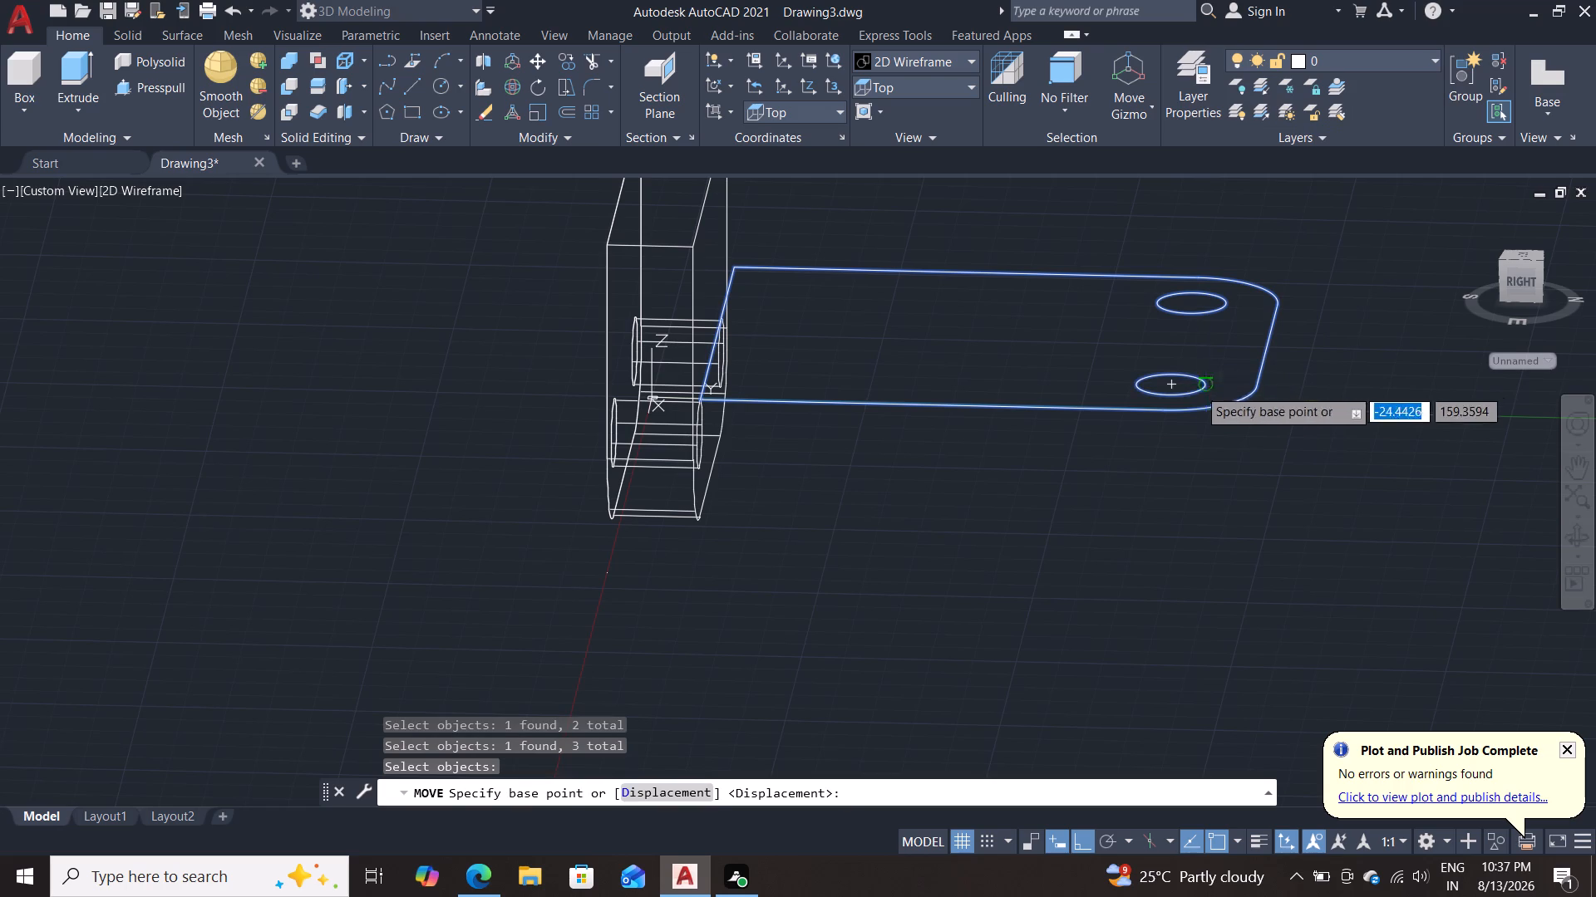
{"action": "scroll", "coordinate": [912, 423], "scroll_direction": "up", "scroll_amount": 2}
{"action": "scroll", "coordinate": [597, 485], "scroll_direction": "up", "scroll_amount": 1}
{"action": "middle_click_drag", "start_coordinate": [564, 476], "coordinate": [569, 479]}
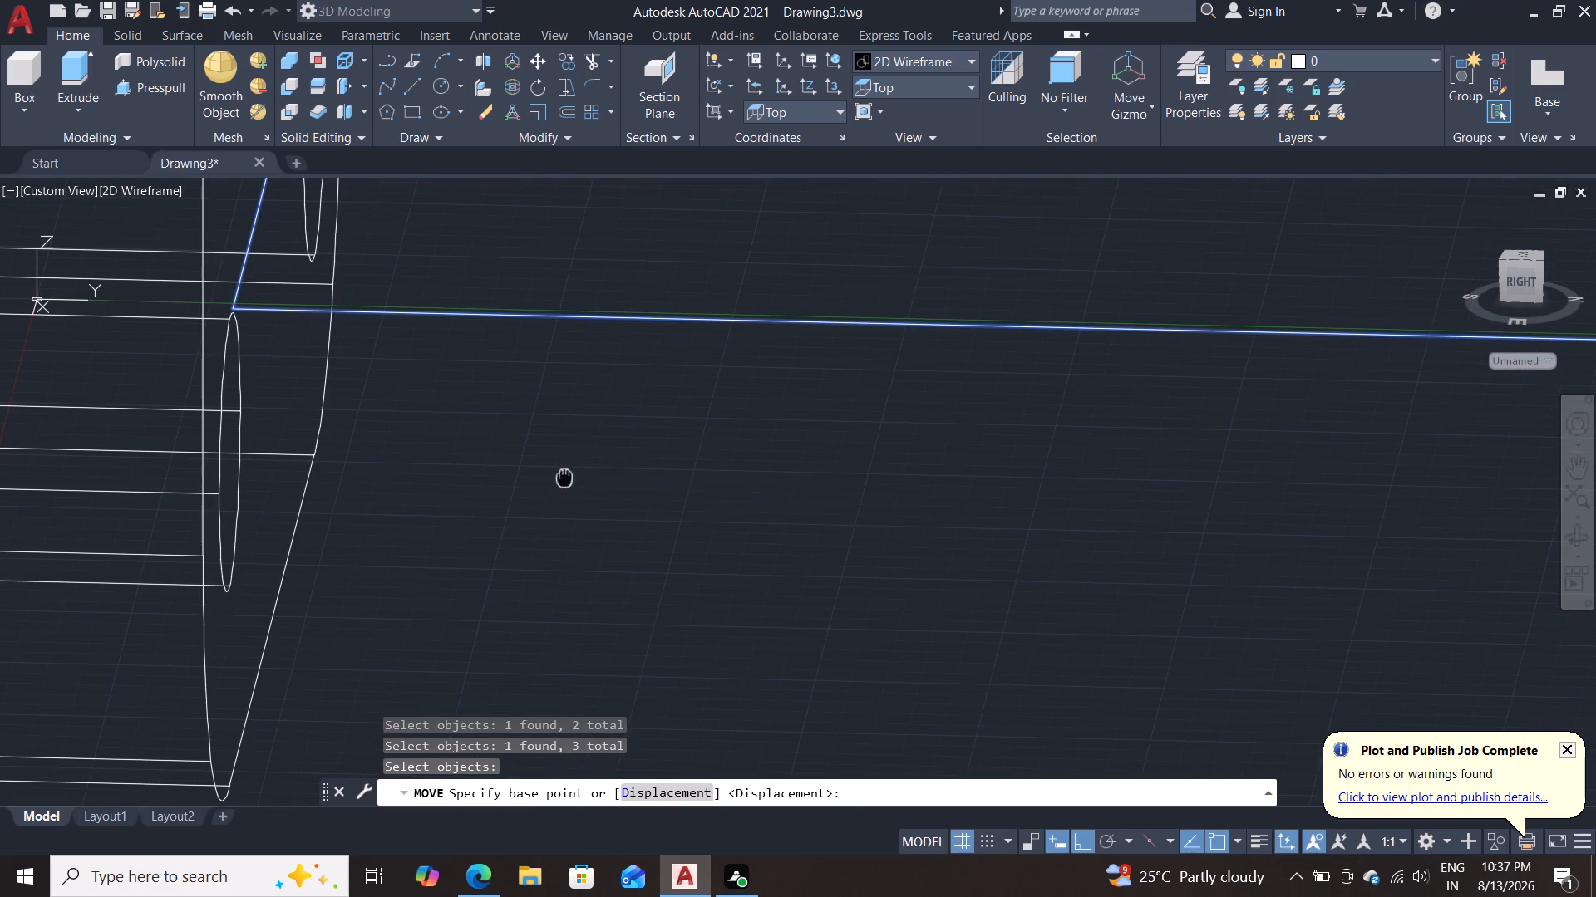
{"action": "middle_click_drag", "start_coordinate": [569, 479], "coordinate": [860, 664]}
{"action": "scroll", "coordinate": [731, 543], "scroll_direction": "up", "scroll_amount": 2}
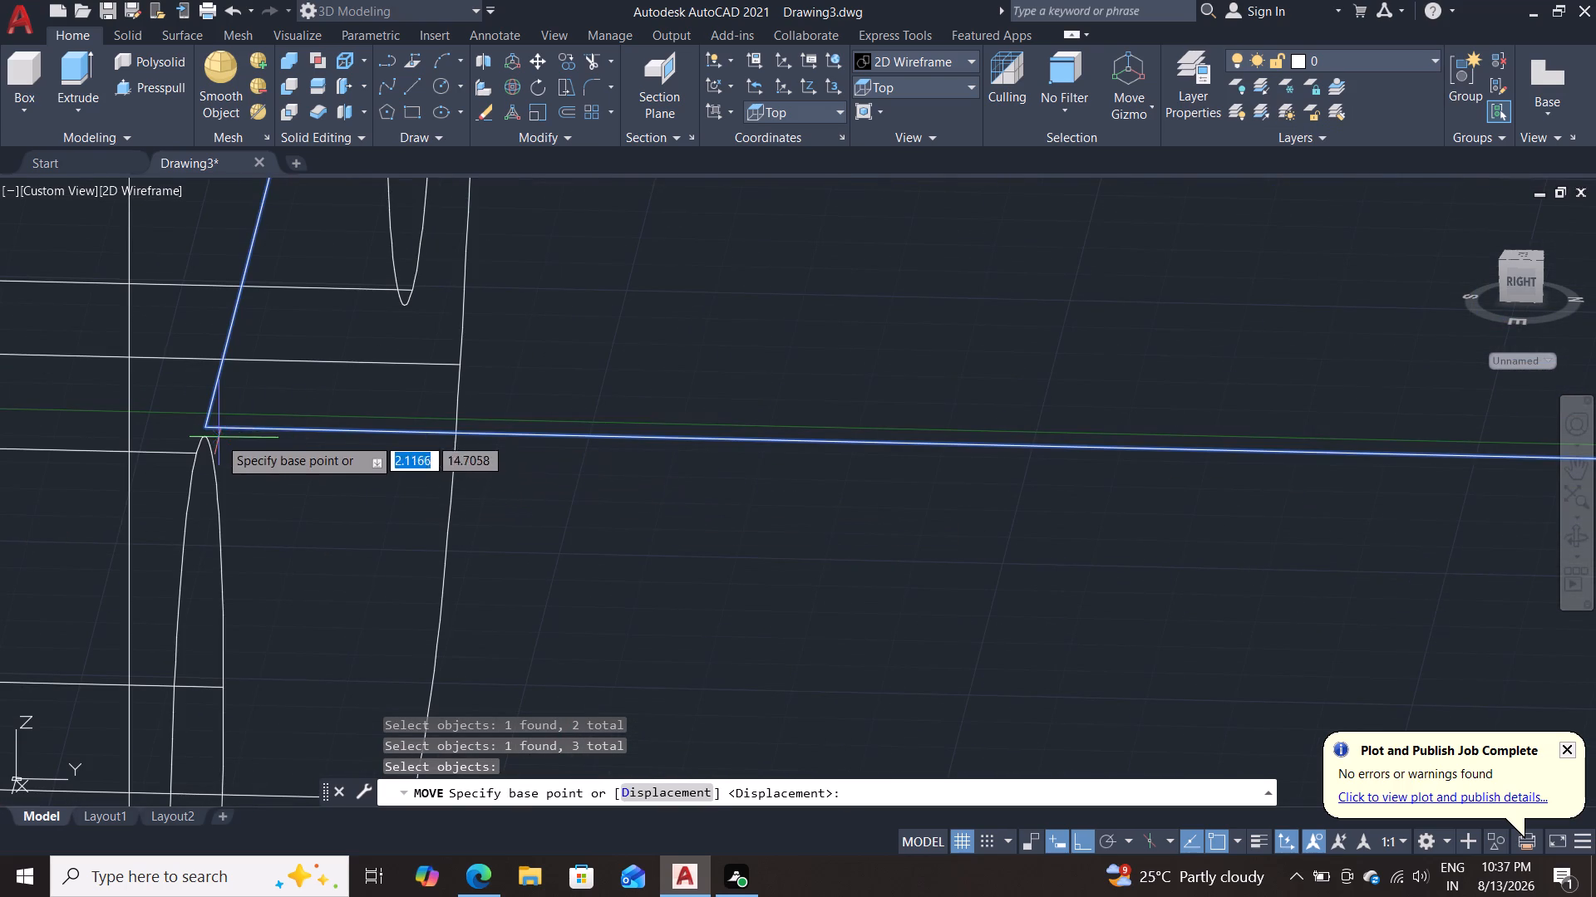
{"action": "scroll", "coordinate": [323, 448], "scroll_direction": "up", "scroll_amount": 3}
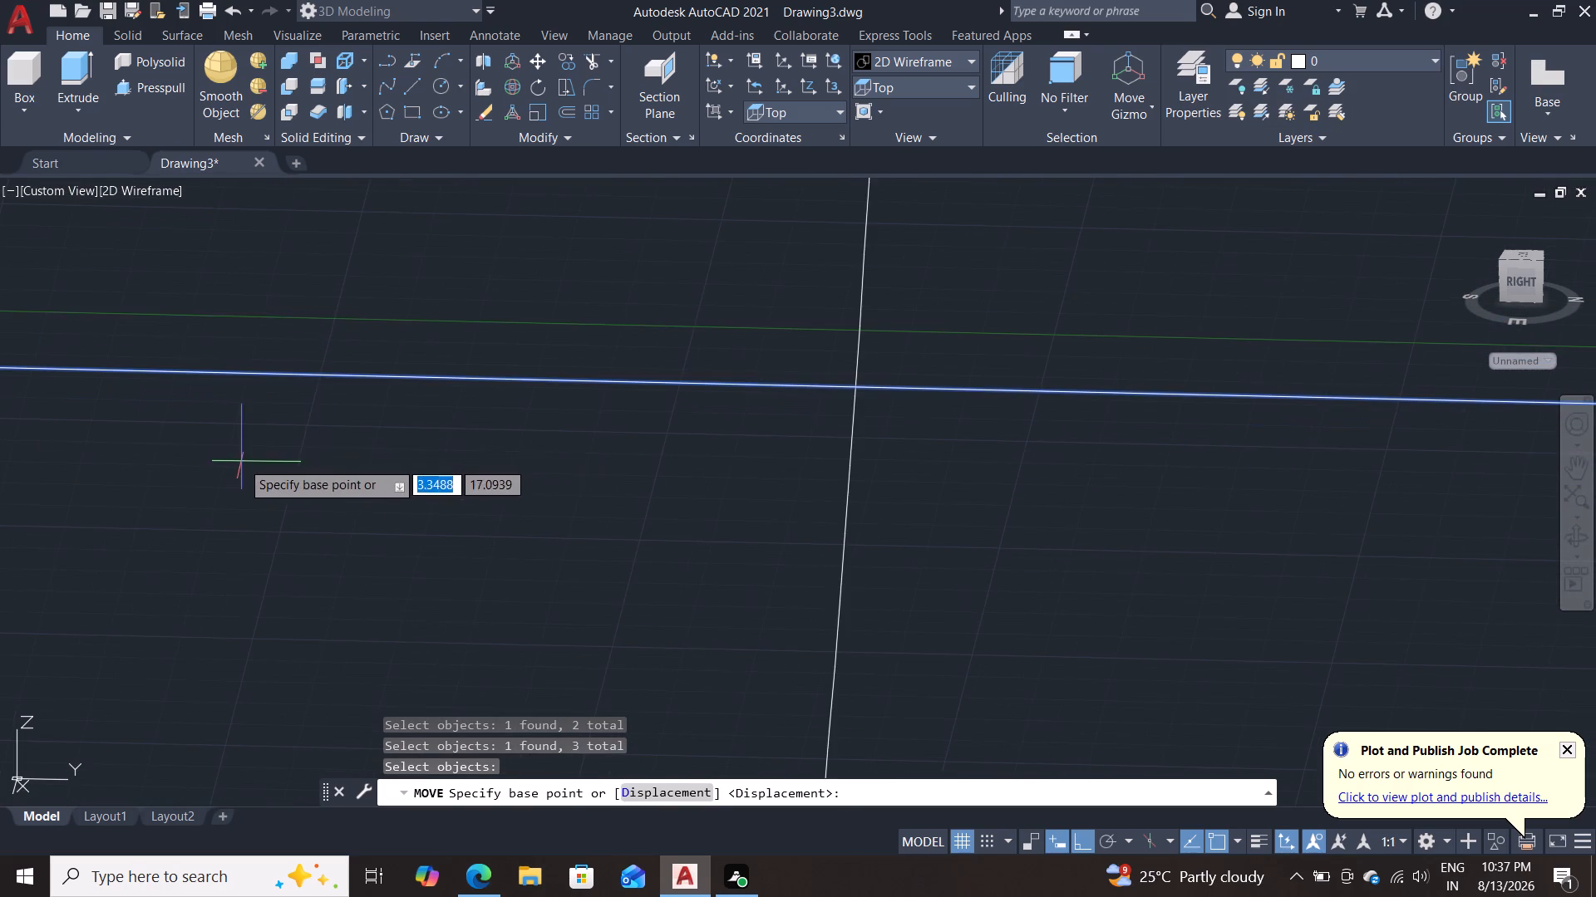
{"action": "middle_click_drag", "start_coordinate": [273, 478], "coordinate": [918, 549]}
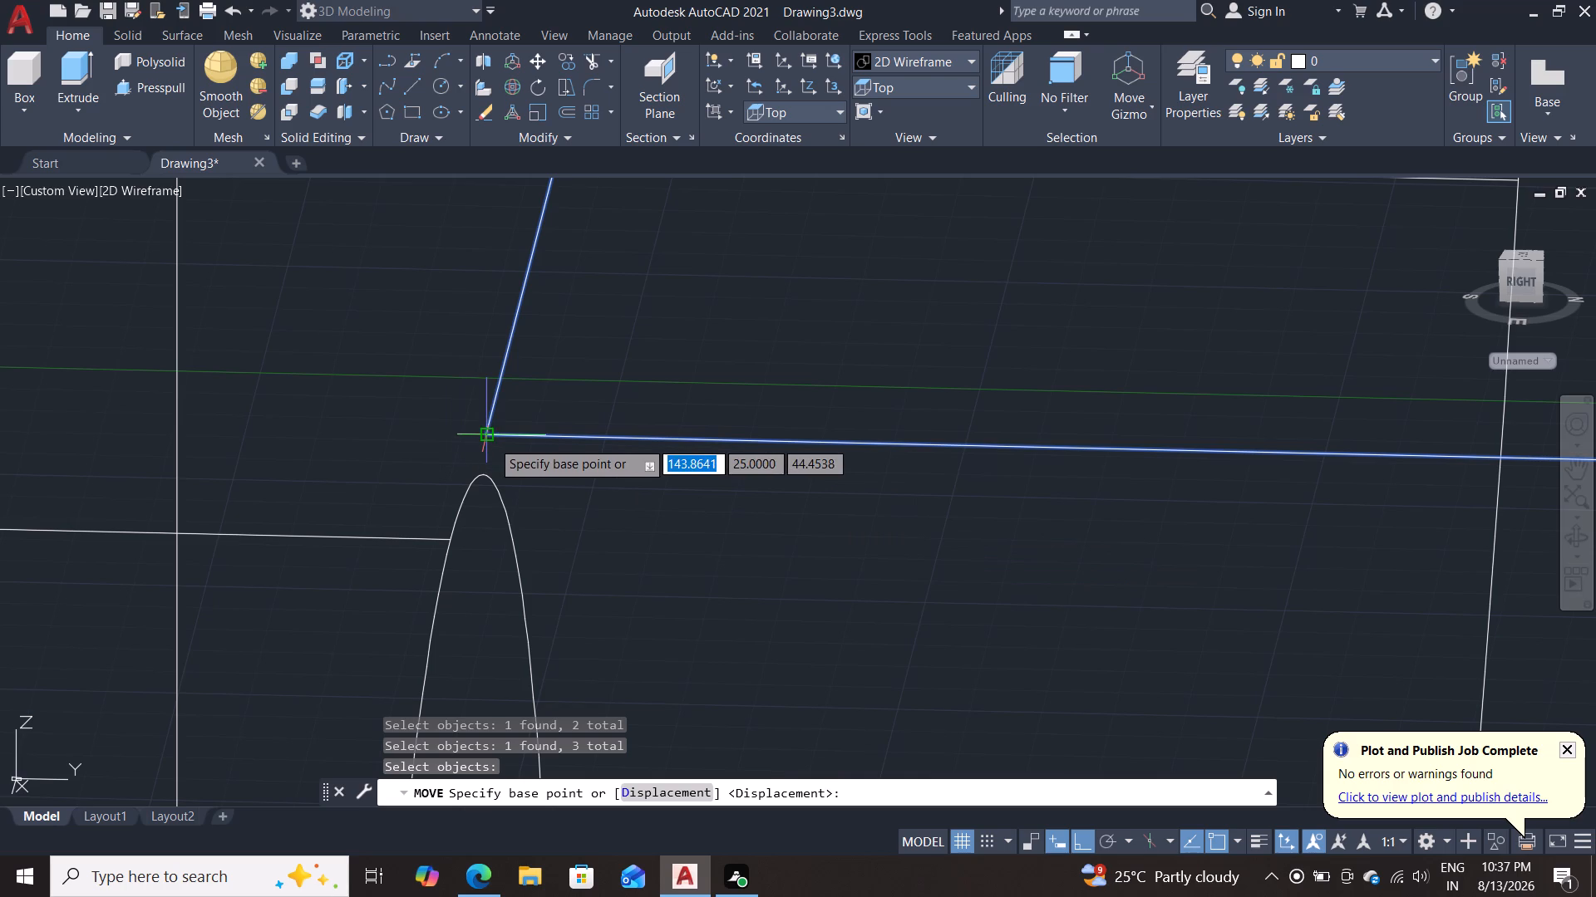
{"action": "left_click", "coordinate": [491, 440]}
{"action": "scroll", "coordinate": [511, 363], "scroll_direction": "down", "scroll_amount": 4}
{"action": "middle_click_drag", "start_coordinate": [555, 333], "coordinate": [566, 551]}
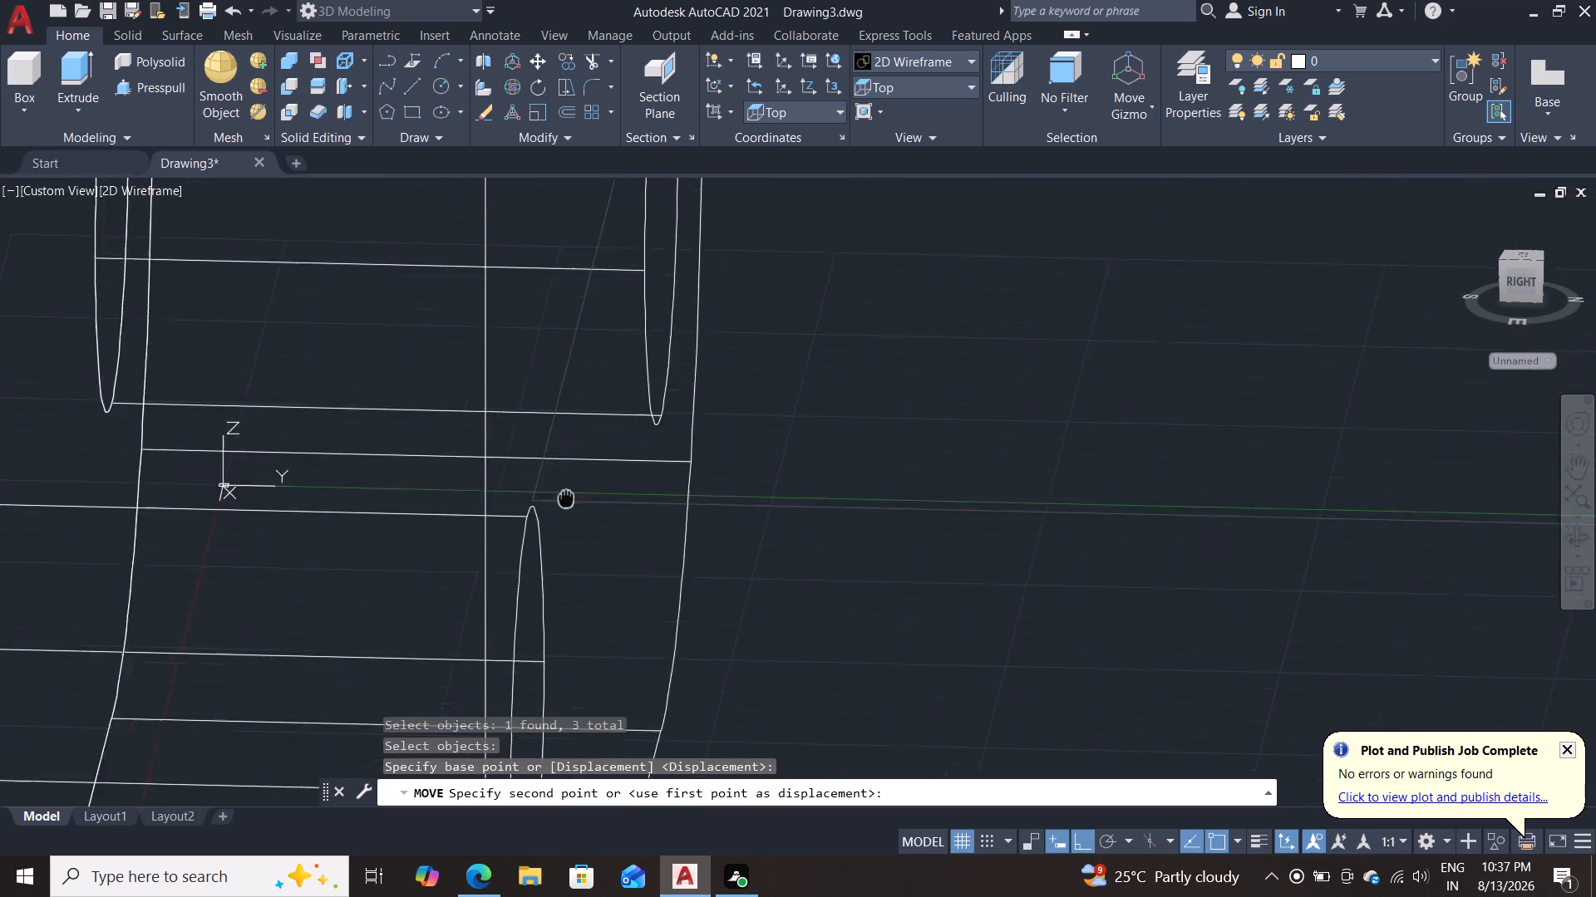
{"action": "middle_click_drag", "start_coordinate": [566, 551], "coordinate": [566, 837]}
{"action": "scroll", "coordinate": [625, 342], "scroll_direction": "down", "scroll_amount": 1}
{"action": "middle_click_drag", "start_coordinate": [629, 386], "coordinate": [626, 846]}
{"action": "scroll", "coordinate": [602, 658], "scroll_direction": "up", "scroll_amount": 2}
{"action": "middle_click_drag", "start_coordinate": [568, 550], "coordinate": [869, 789]}
{"action": "scroll", "coordinate": [835, 644], "scroll_direction": "up", "scroll_amount": 3}
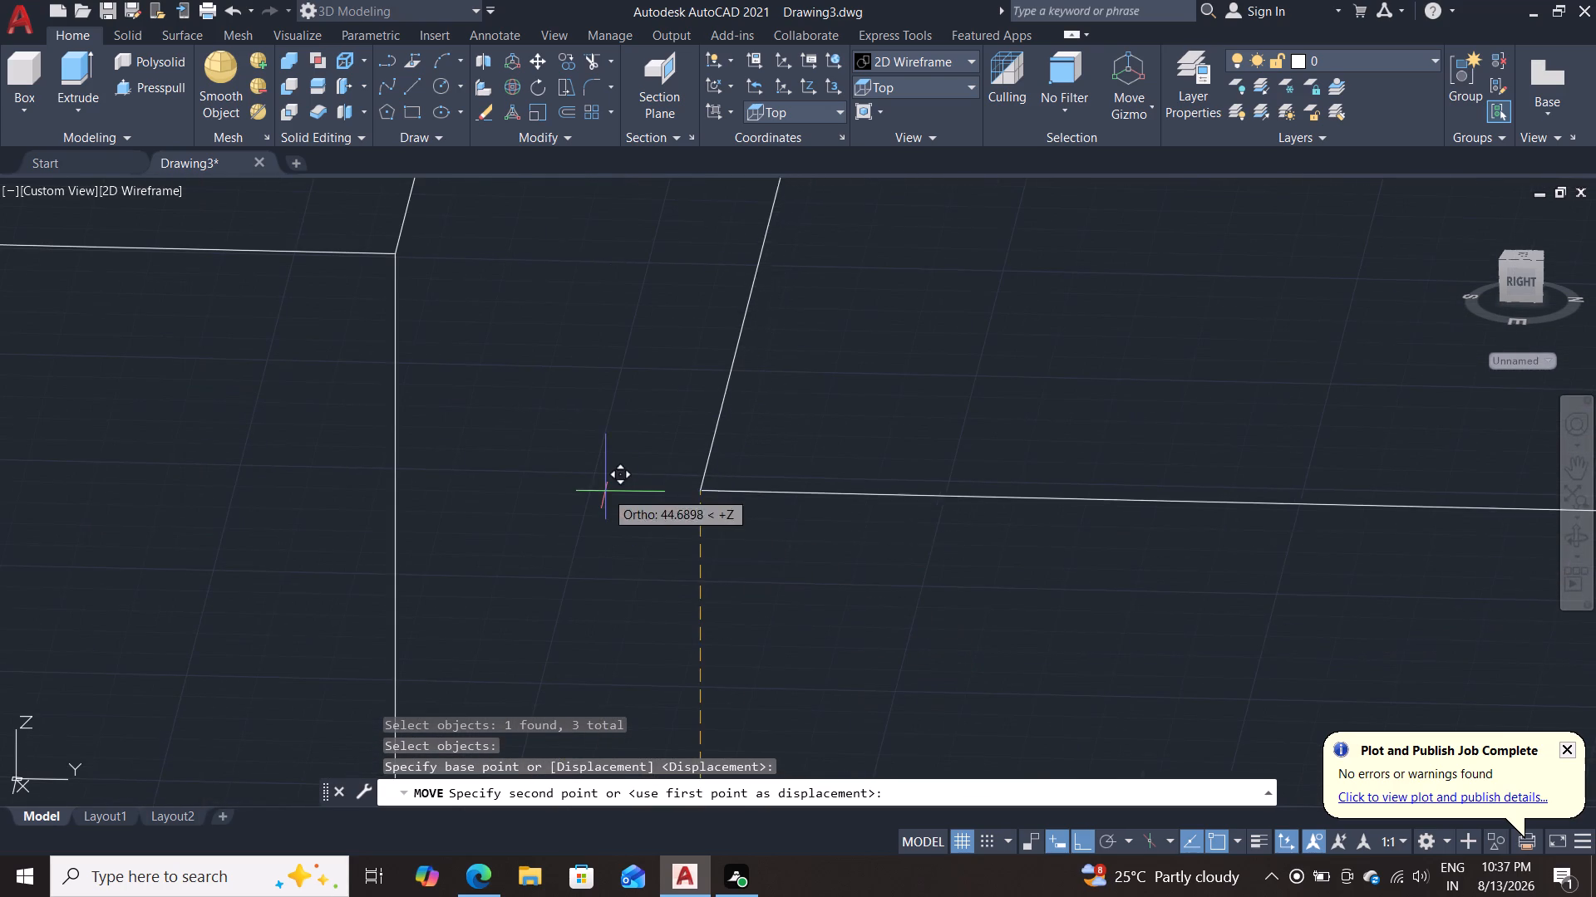
{"action": "middle_click_drag", "start_coordinate": [600, 479], "coordinate": [770, 749]}
{"action": "scroll", "coordinate": [722, 667], "scroll_direction": "up", "scroll_amount": 3}
{"action": "middle_click_drag", "start_coordinate": [591, 539], "coordinate": [953, 896]}
{"action": "scroll", "coordinate": [441, 477], "scroll_direction": "up", "scroll_amount": 3}
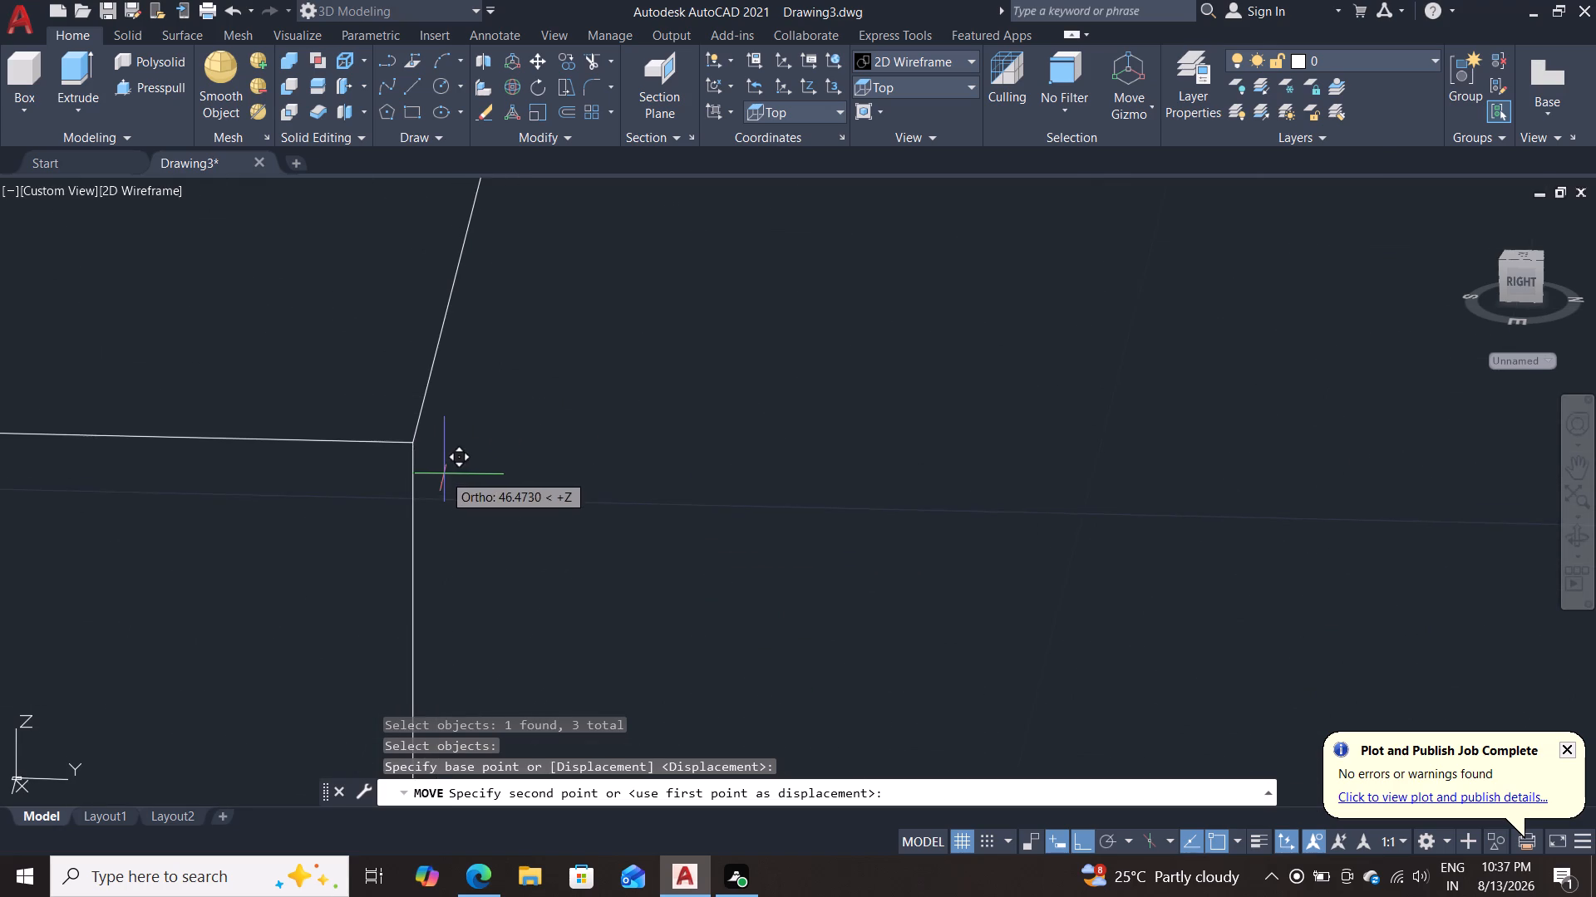
{"action": "scroll", "coordinate": [444, 473], "scroll_direction": "up", "scroll_amount": 1}
{"action": "middle_click_drag", "start_coordinate": [444, 473], "coordinate": [614, 603]}
{"action": "scroll", "coordinate": [584, 575], "scroll_direction": "up", "scroll_amount": 2}
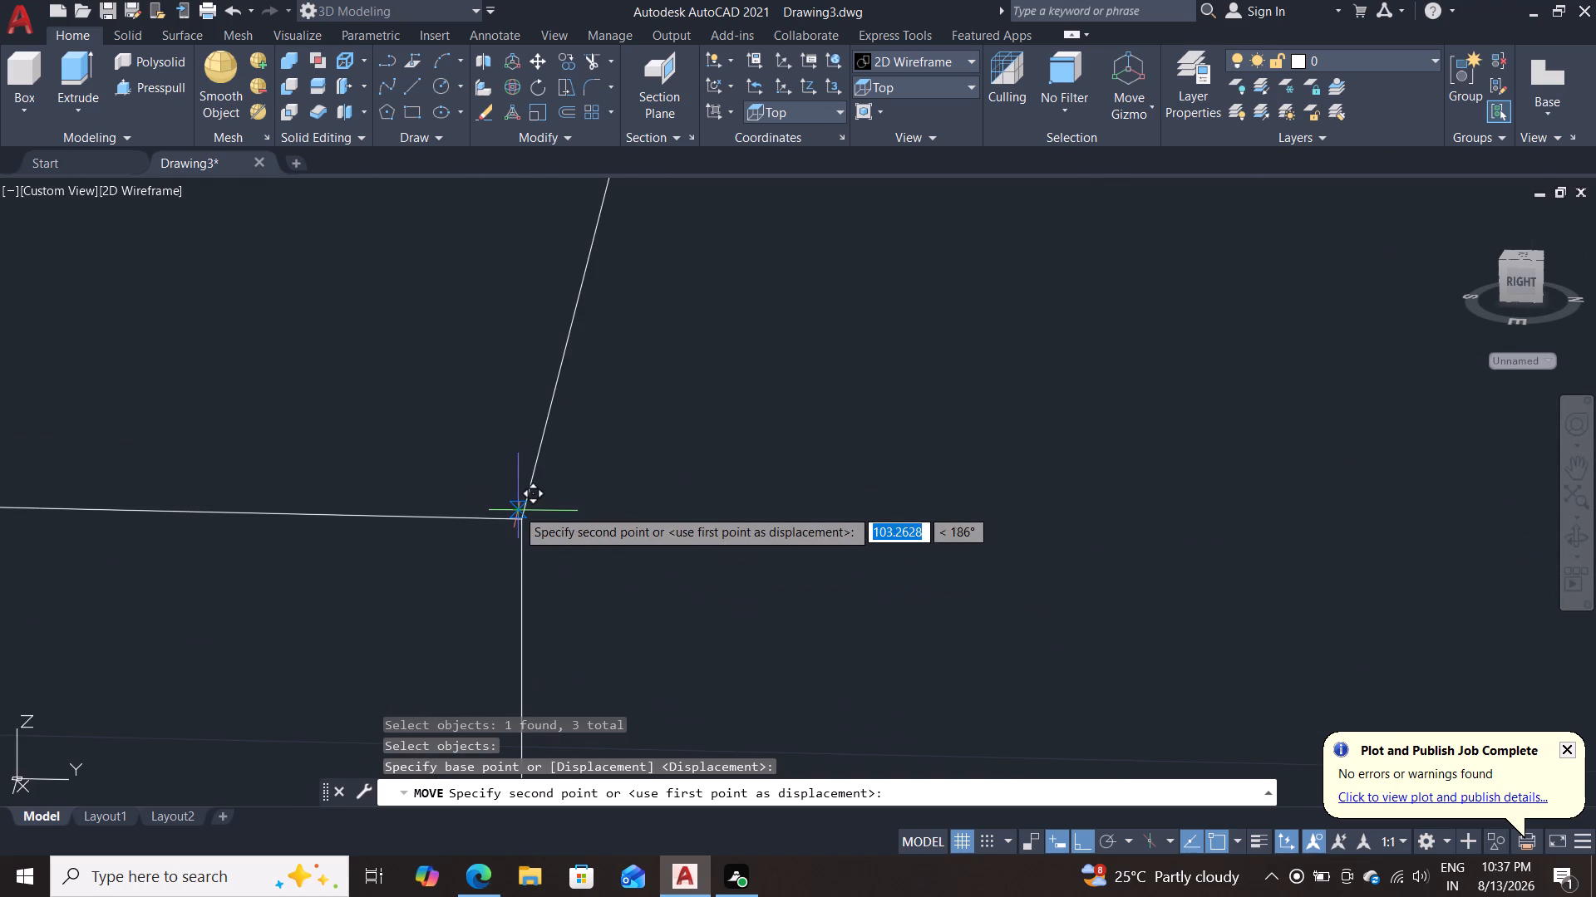
{"action": "scroll", "coordinate": [516, 523], "scroll_direction": "up", "scroll_amount": 7}
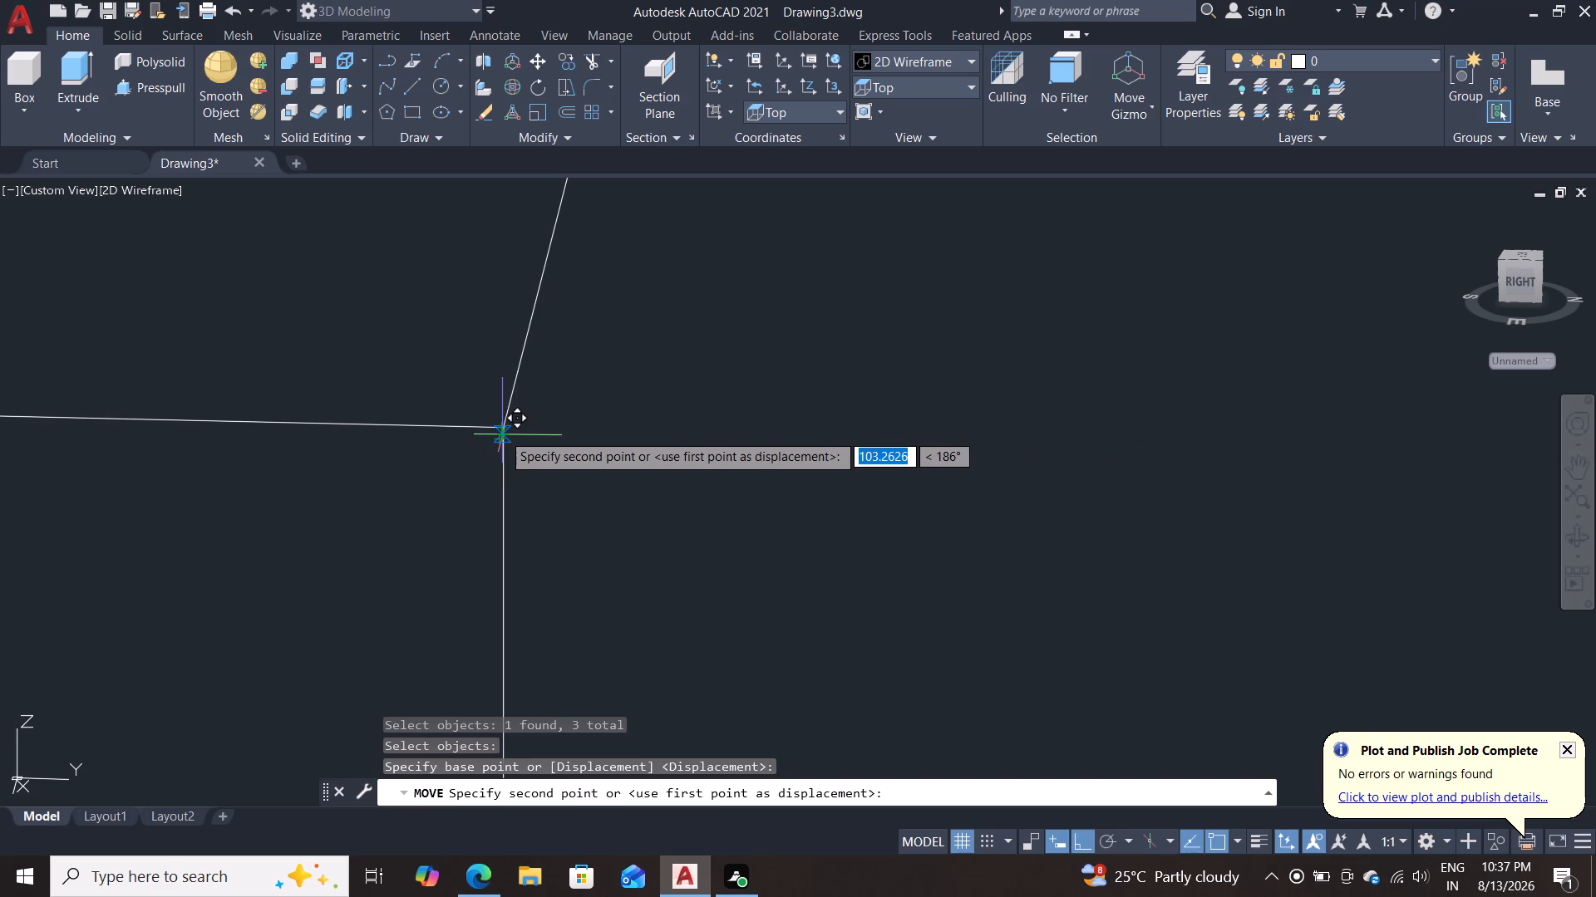
{"action": "left_click", "coordinate": [504, 431]}
{"action": "scroll", "coordinate": [673, 515], "scroll_direction": "down", "scroll_amount": 6}
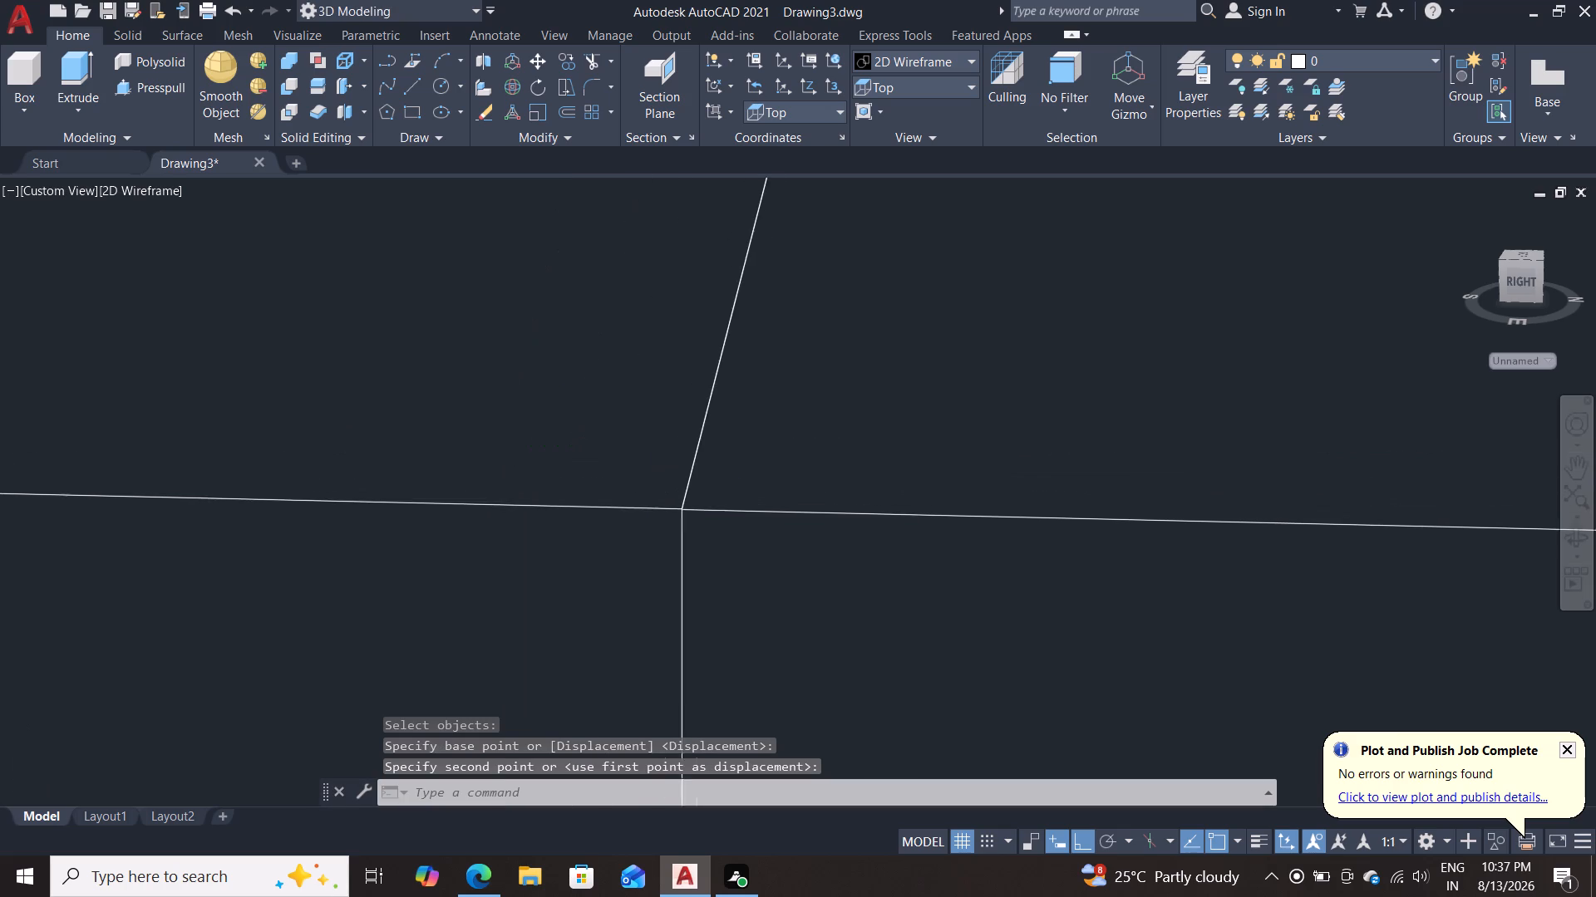
{"action": "scroll", "coordinate": [789, 527], "scroll_direction": "down", "scroll_amount": 20}
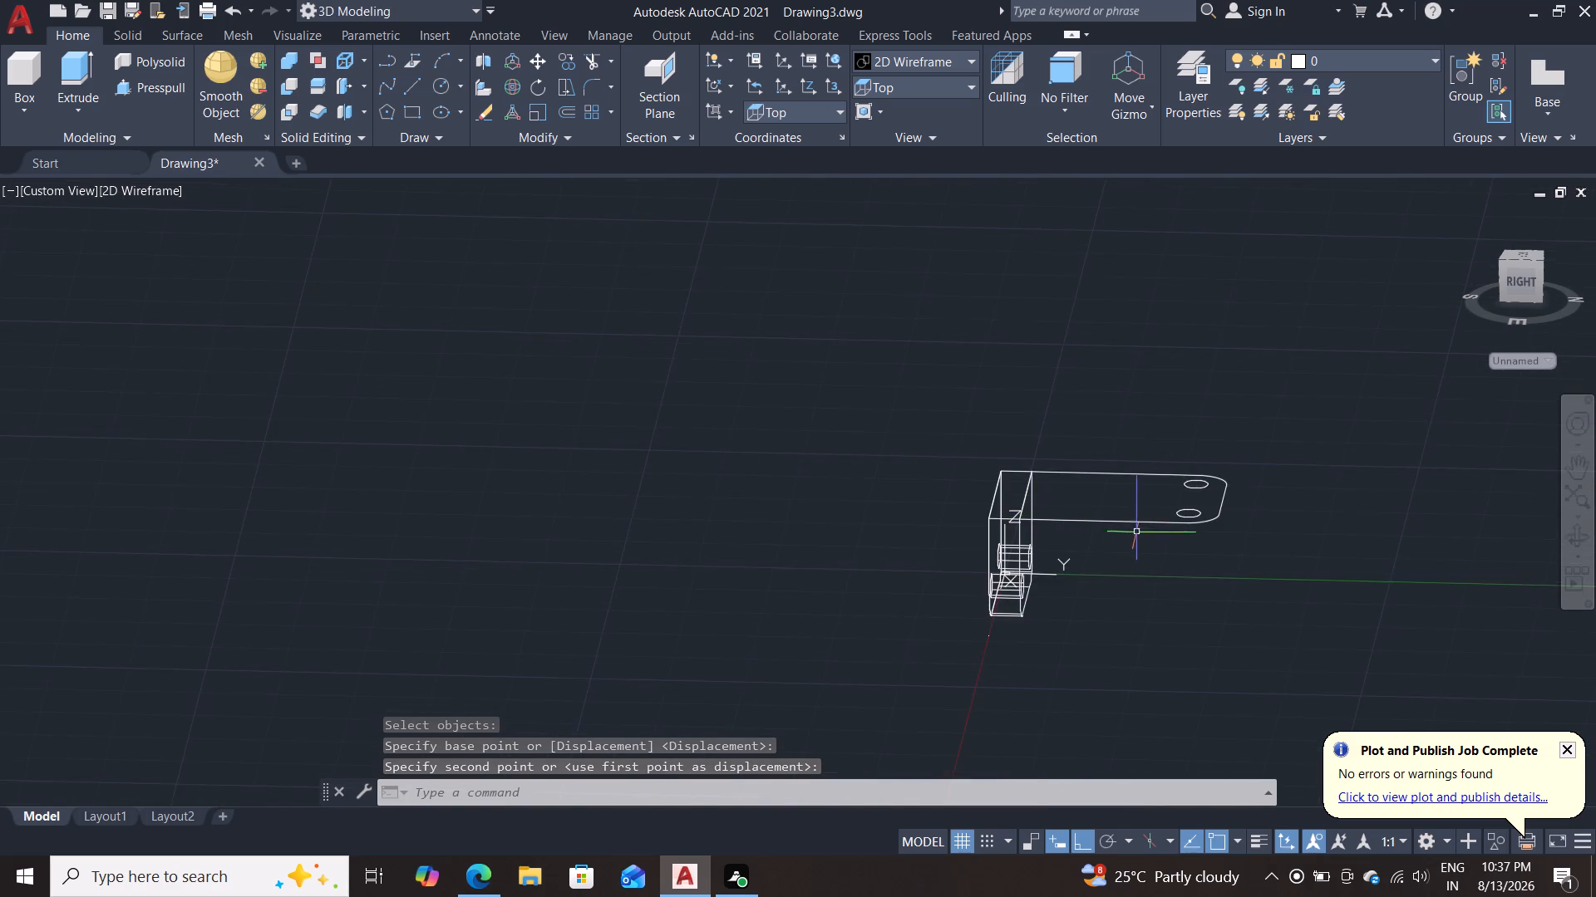
{"action": "scroll", "coordinate": [1145, 538], "scroll_direction": "up", "scroll_amount": 2}
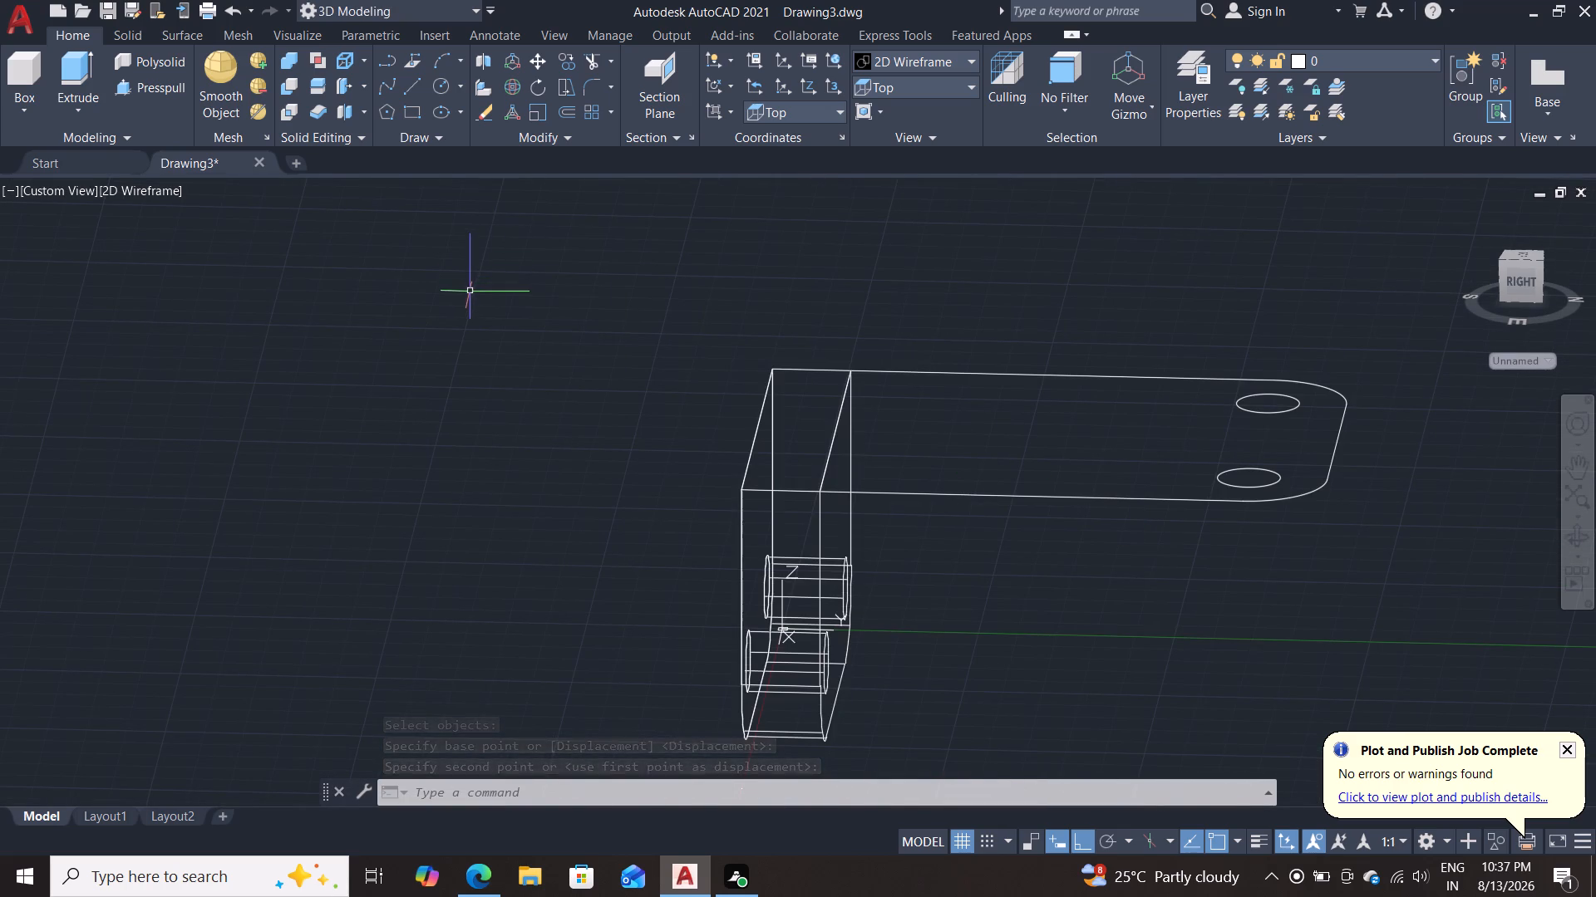
Presspull the filleted profile outline 25 downward into a solid.
{"action": "left_click", "coordinate": [152, 82]}
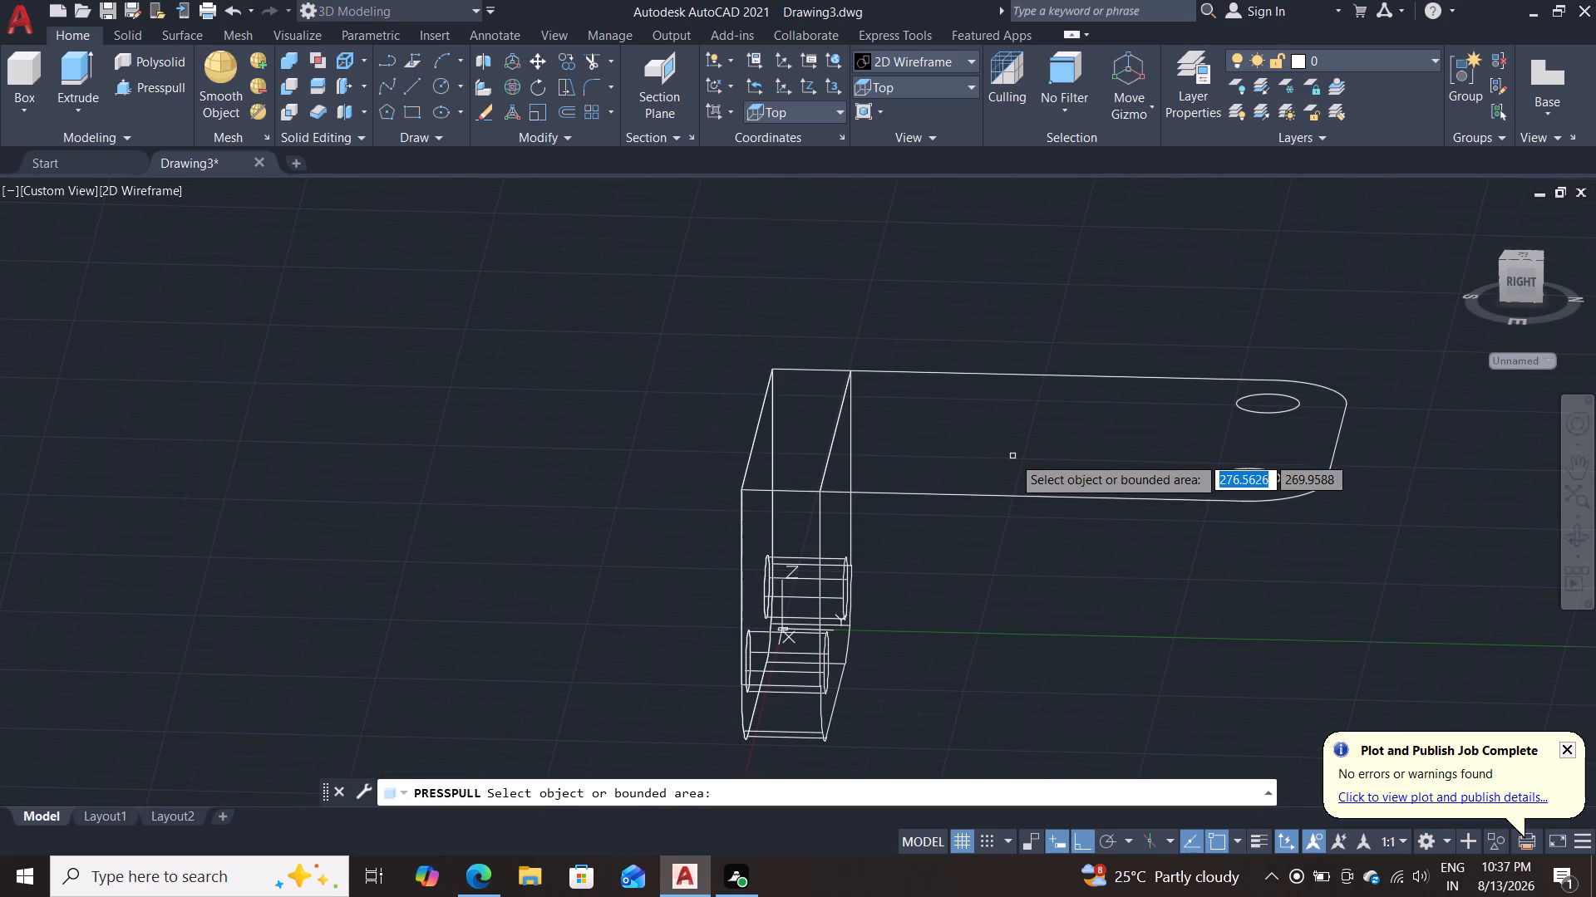
{"action": "left_click", "coordinate": [1066, 375]}
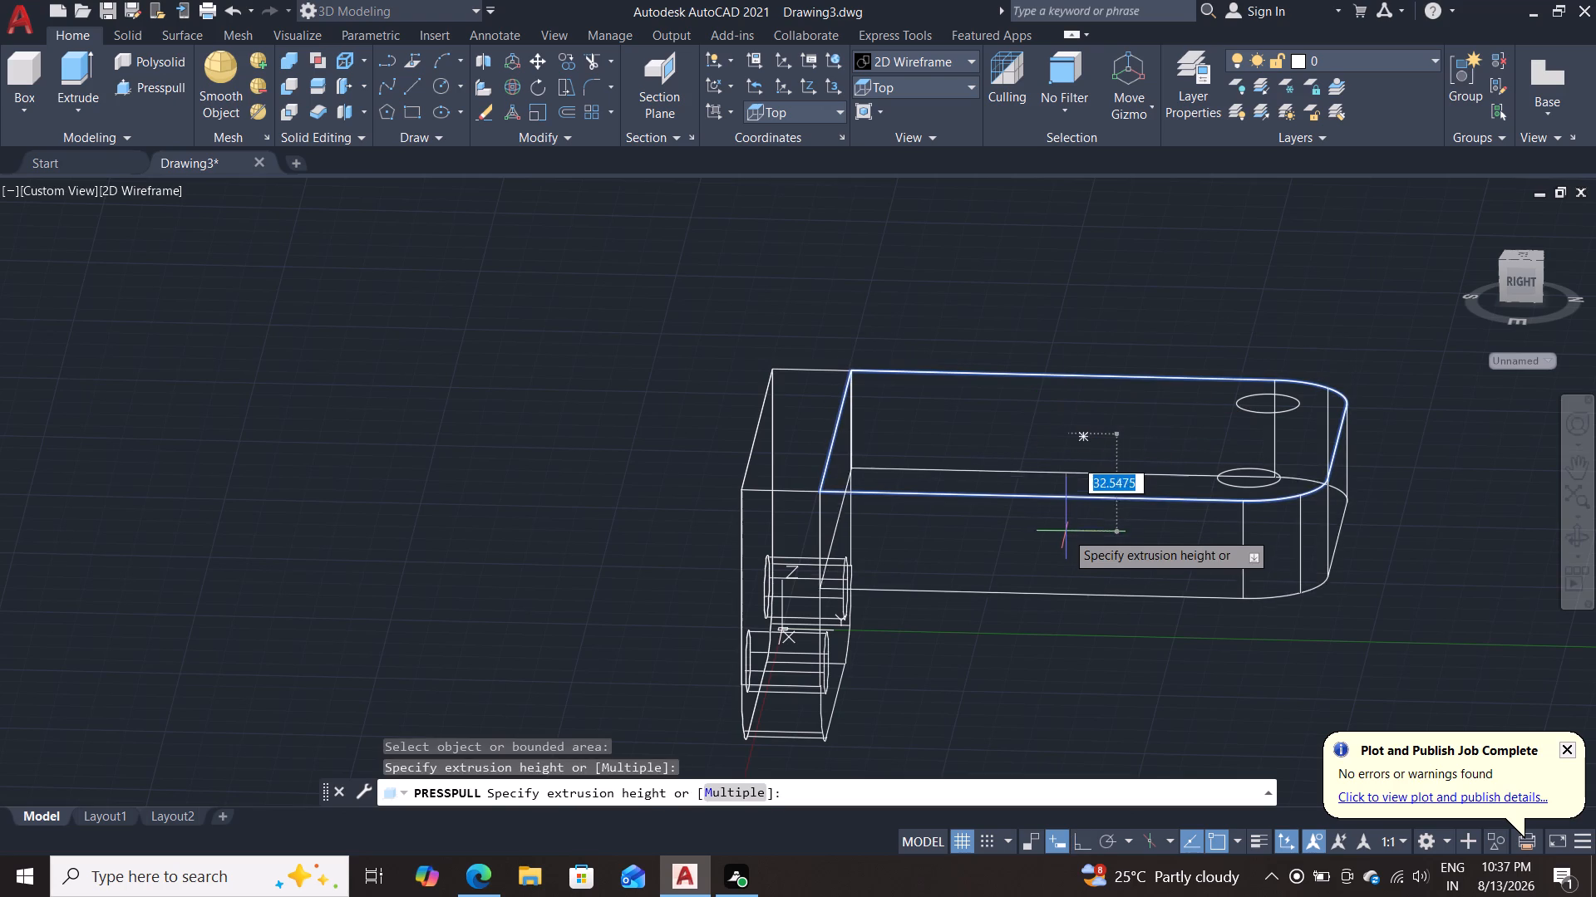
{"action": "type", "text": "25"}
{"action": "key", "text": "Return"}
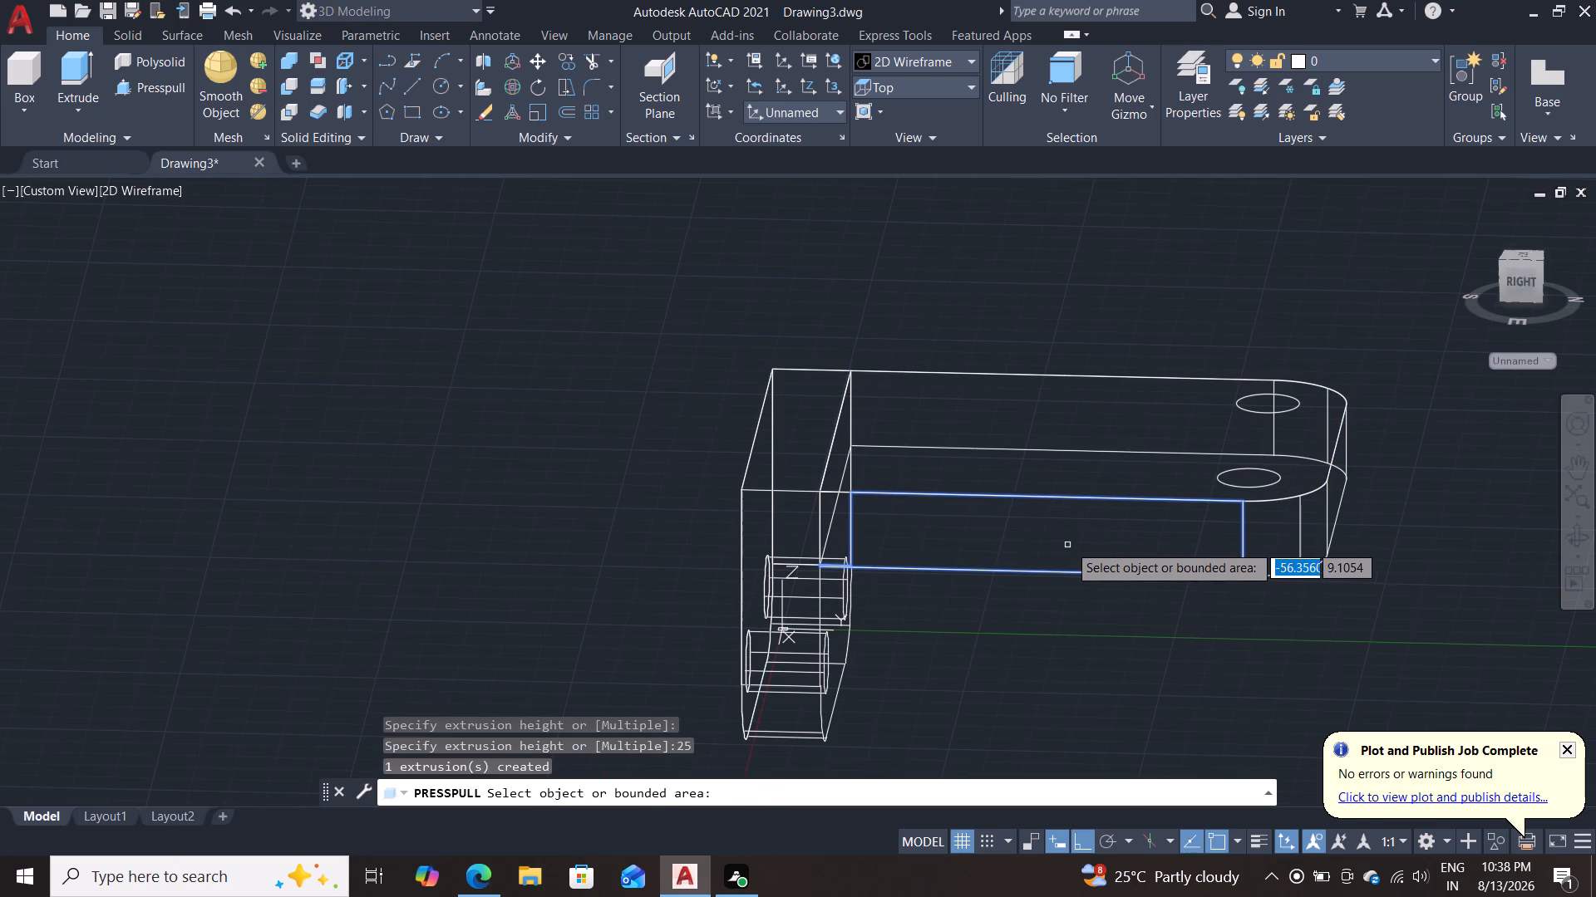
{"action": "key", "text": "Escape"}
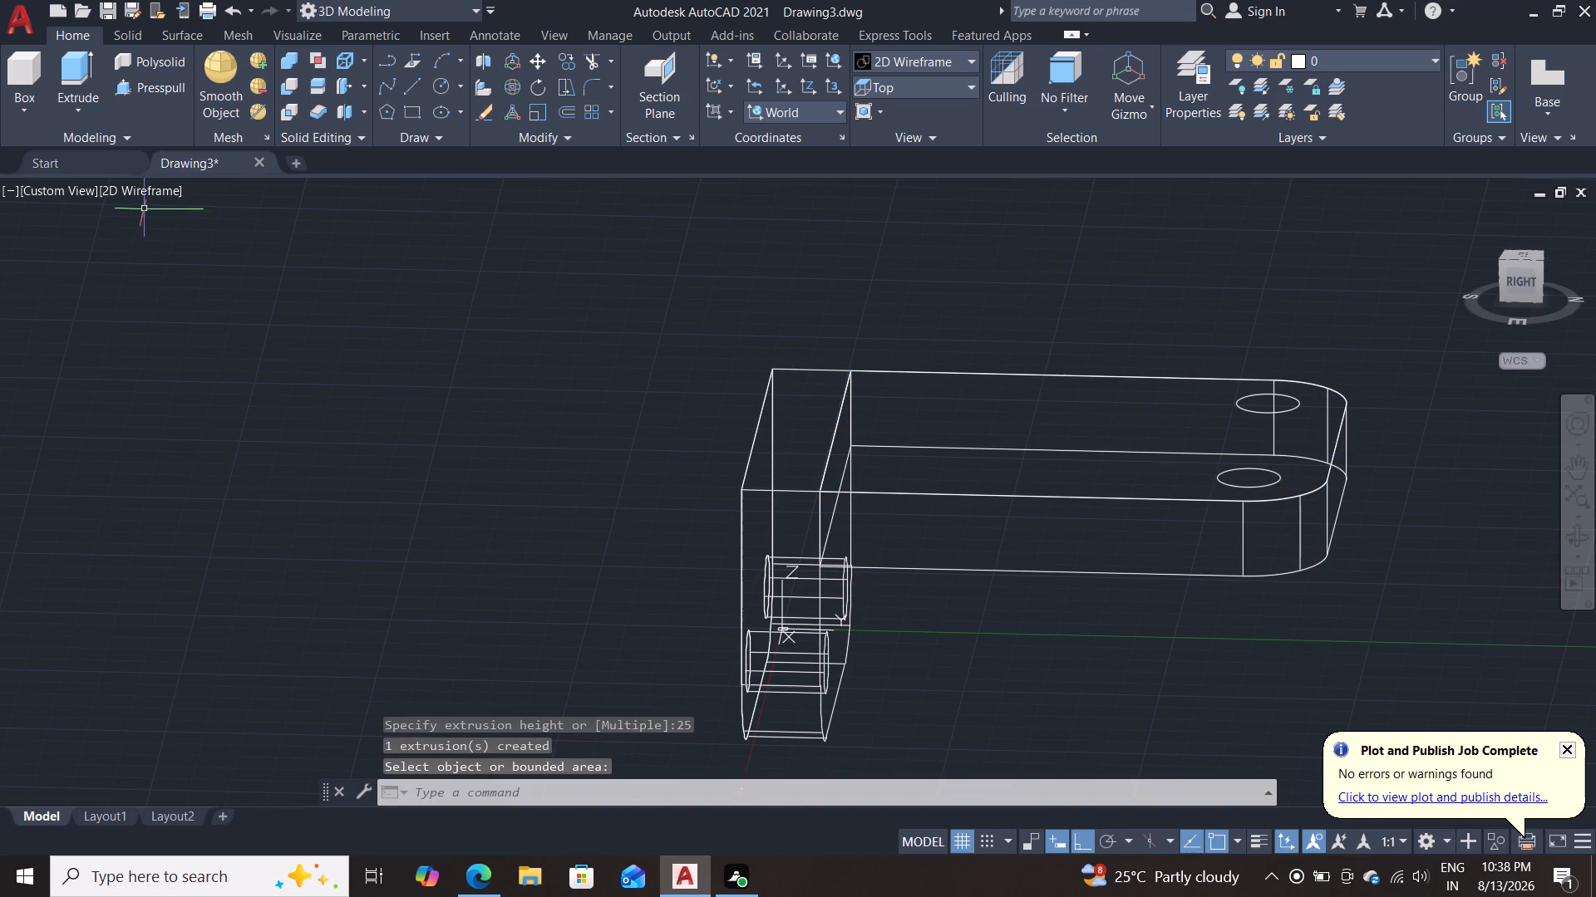
Set the viewport's visual style to Shades of Gray.
{"action": "left_click", "coordinate": [155, 195]}
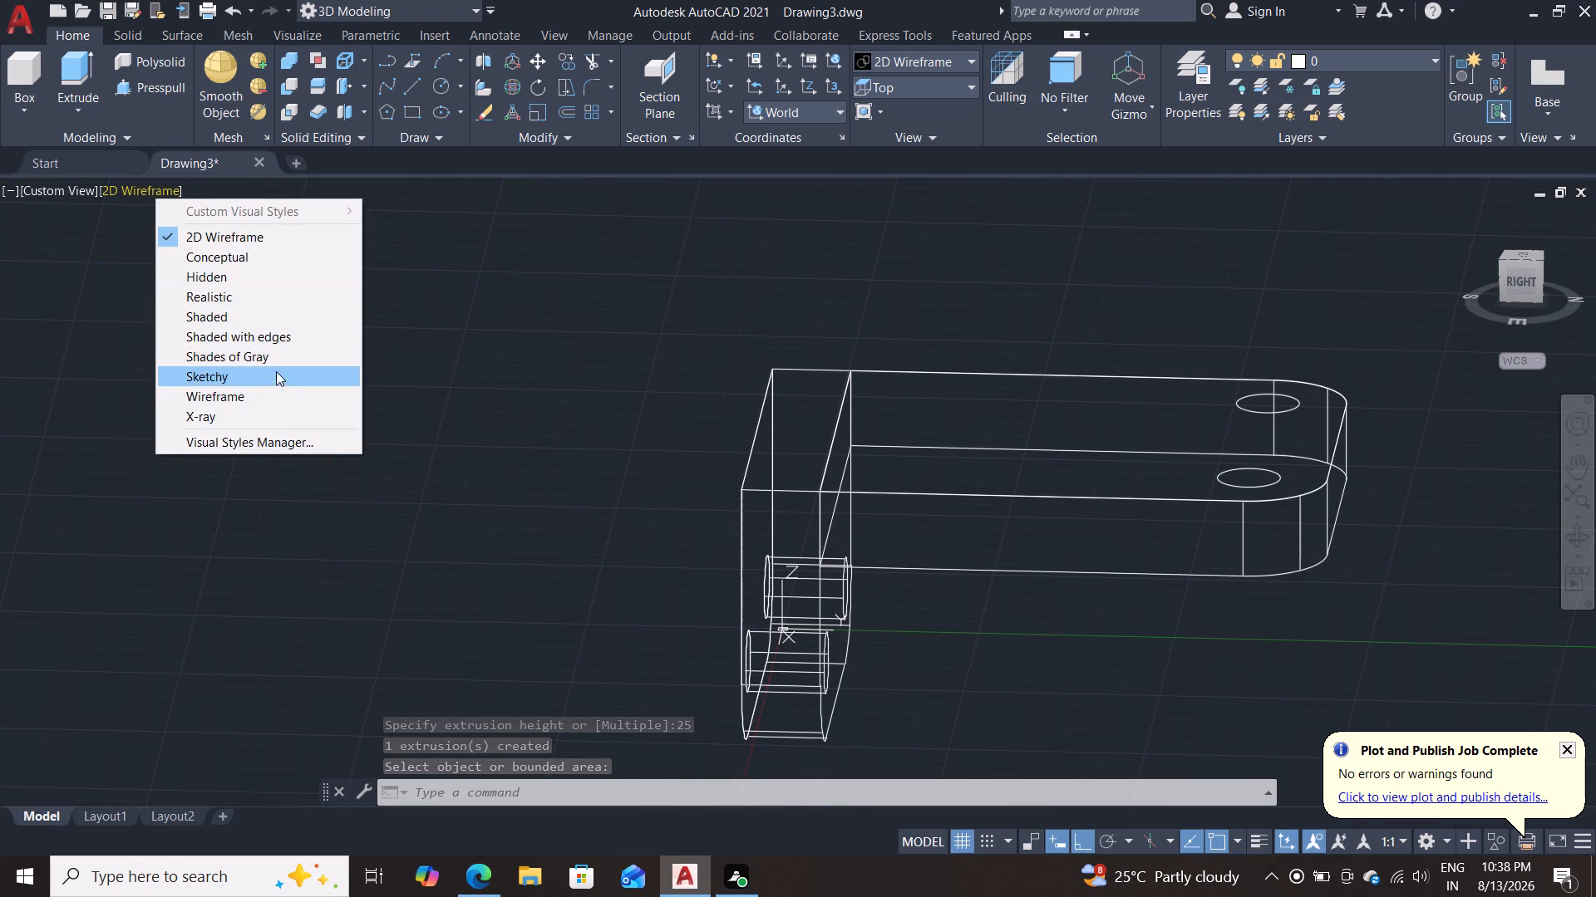
{"action": "left_click", "coordinate": [276, 360]}
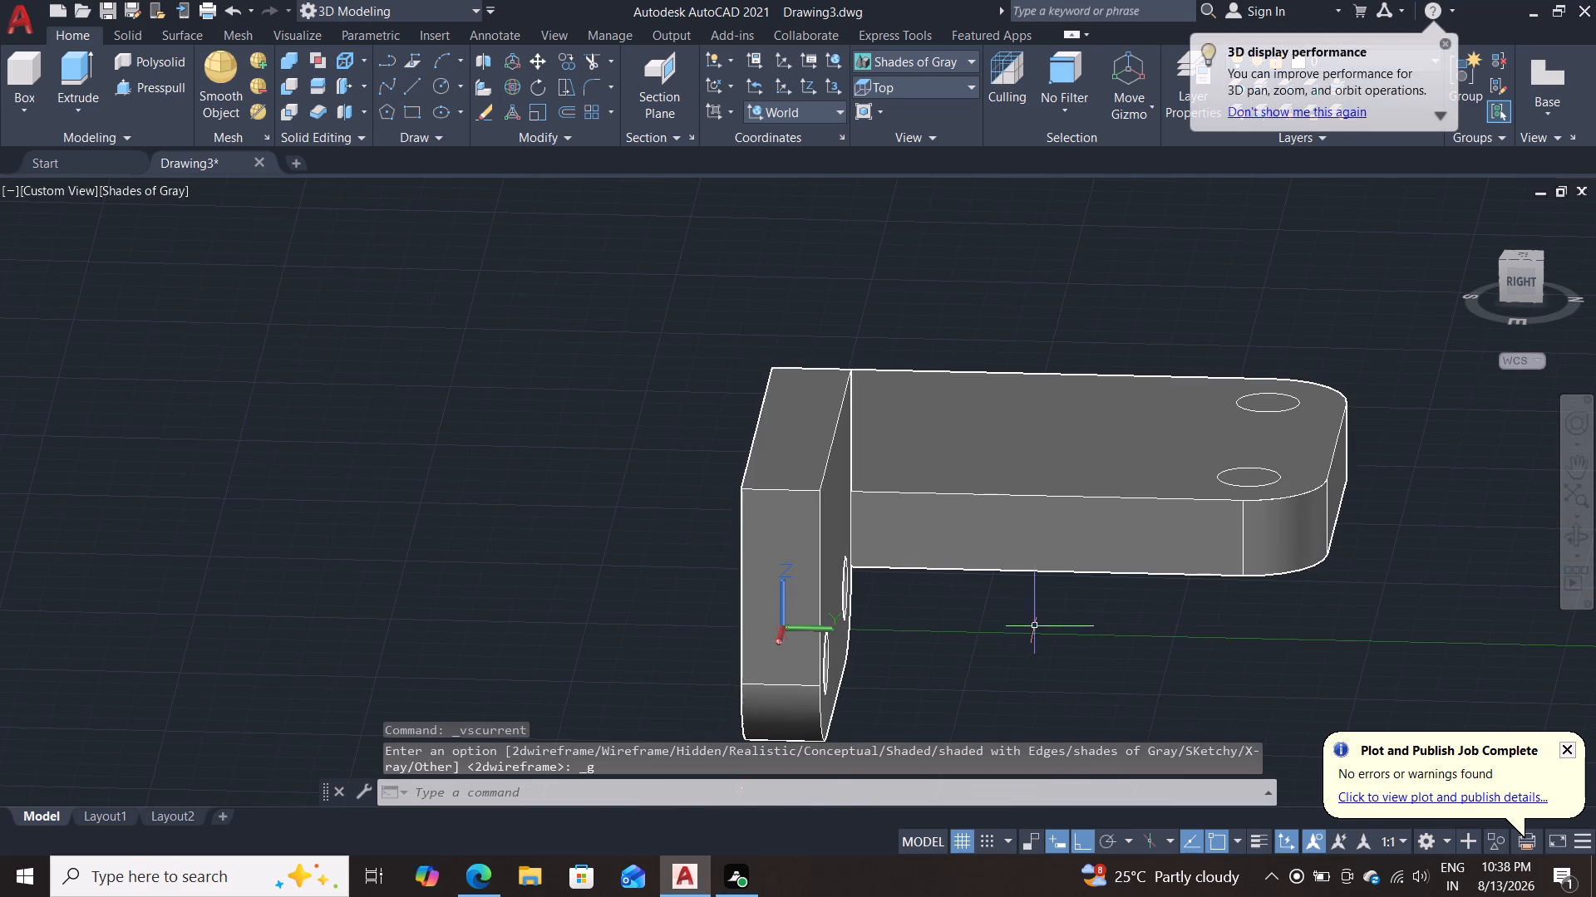
Examine from several side, back and top angles how the extruded profile solid sits relative to the plate solid.
{"action": "scroll", "coordinate": [1035, 615], "scroll_direction": "down", "scroll_amount": 1}
{"action": "middle_click_drag", "start_coordinate": [1047, 640], "coordinate": [914, 555], "text": "shift"}
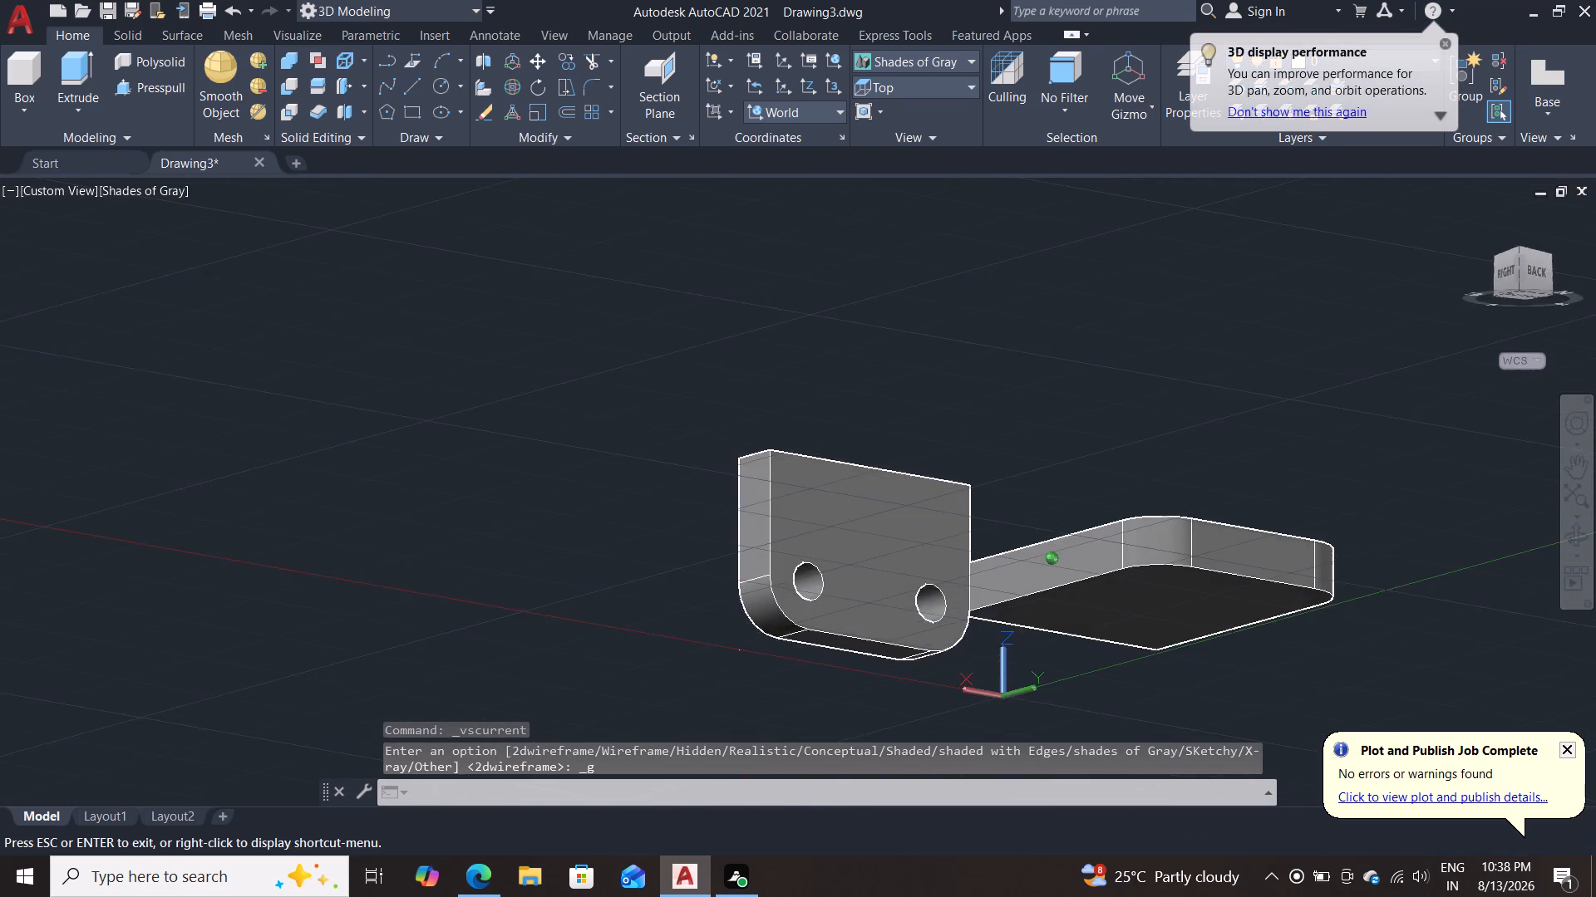
{"action": "middle_click_drag", "start_coordinate": [914, 555], "coordinate": [1116, 575], "text": "shift"}
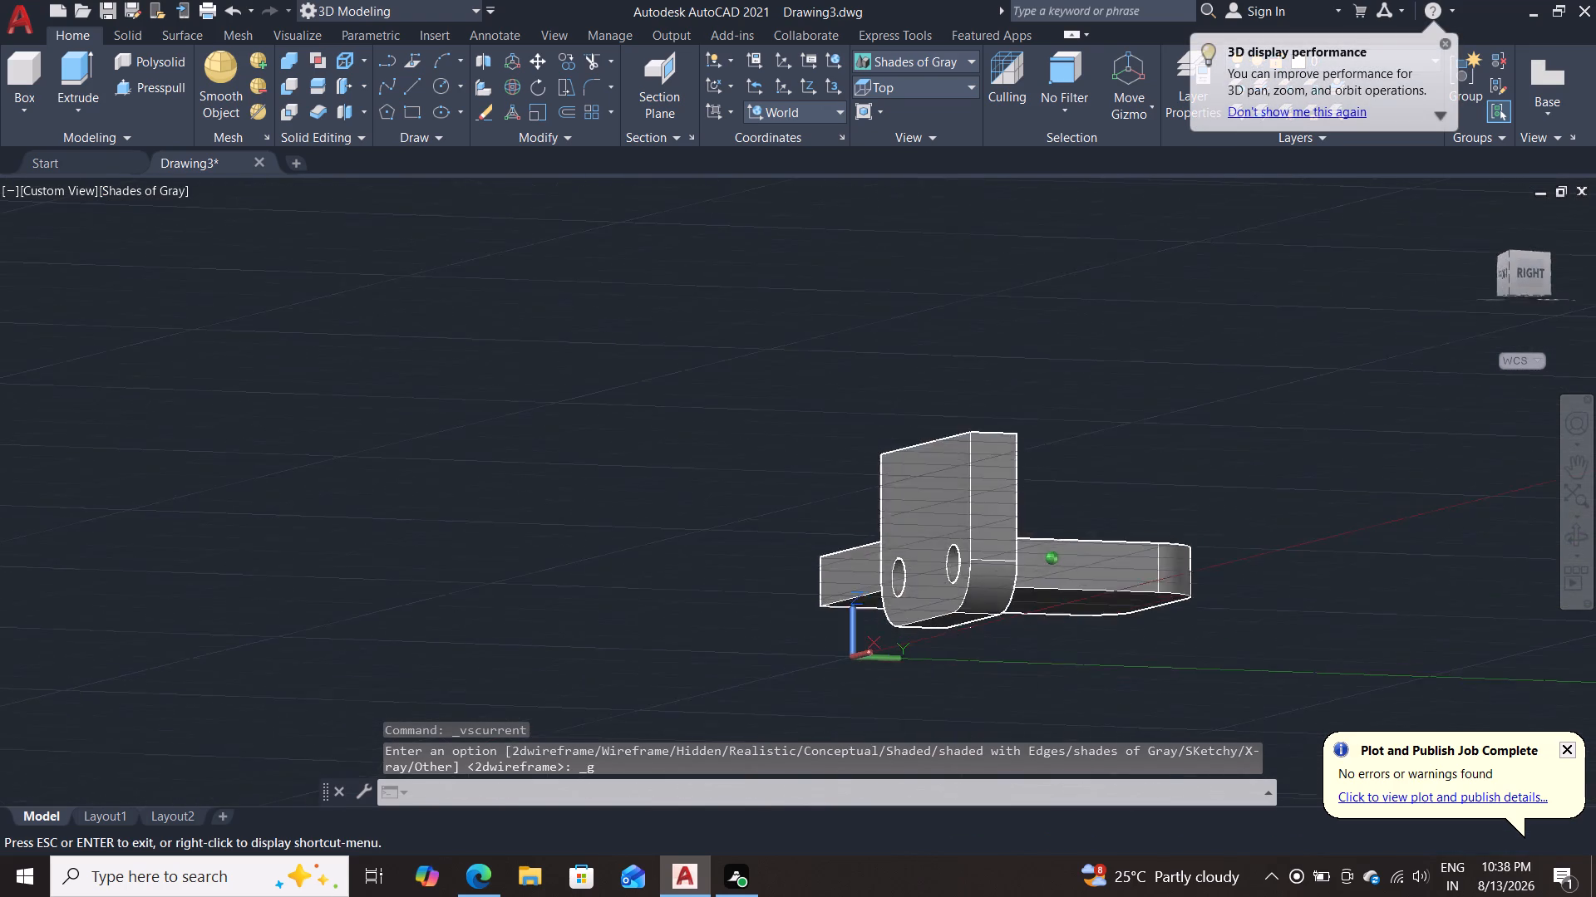
{"action": "middle_click_drag", "start_coordinate": [1116, 575], "coordinate": [835, 596], "text": "shift"}
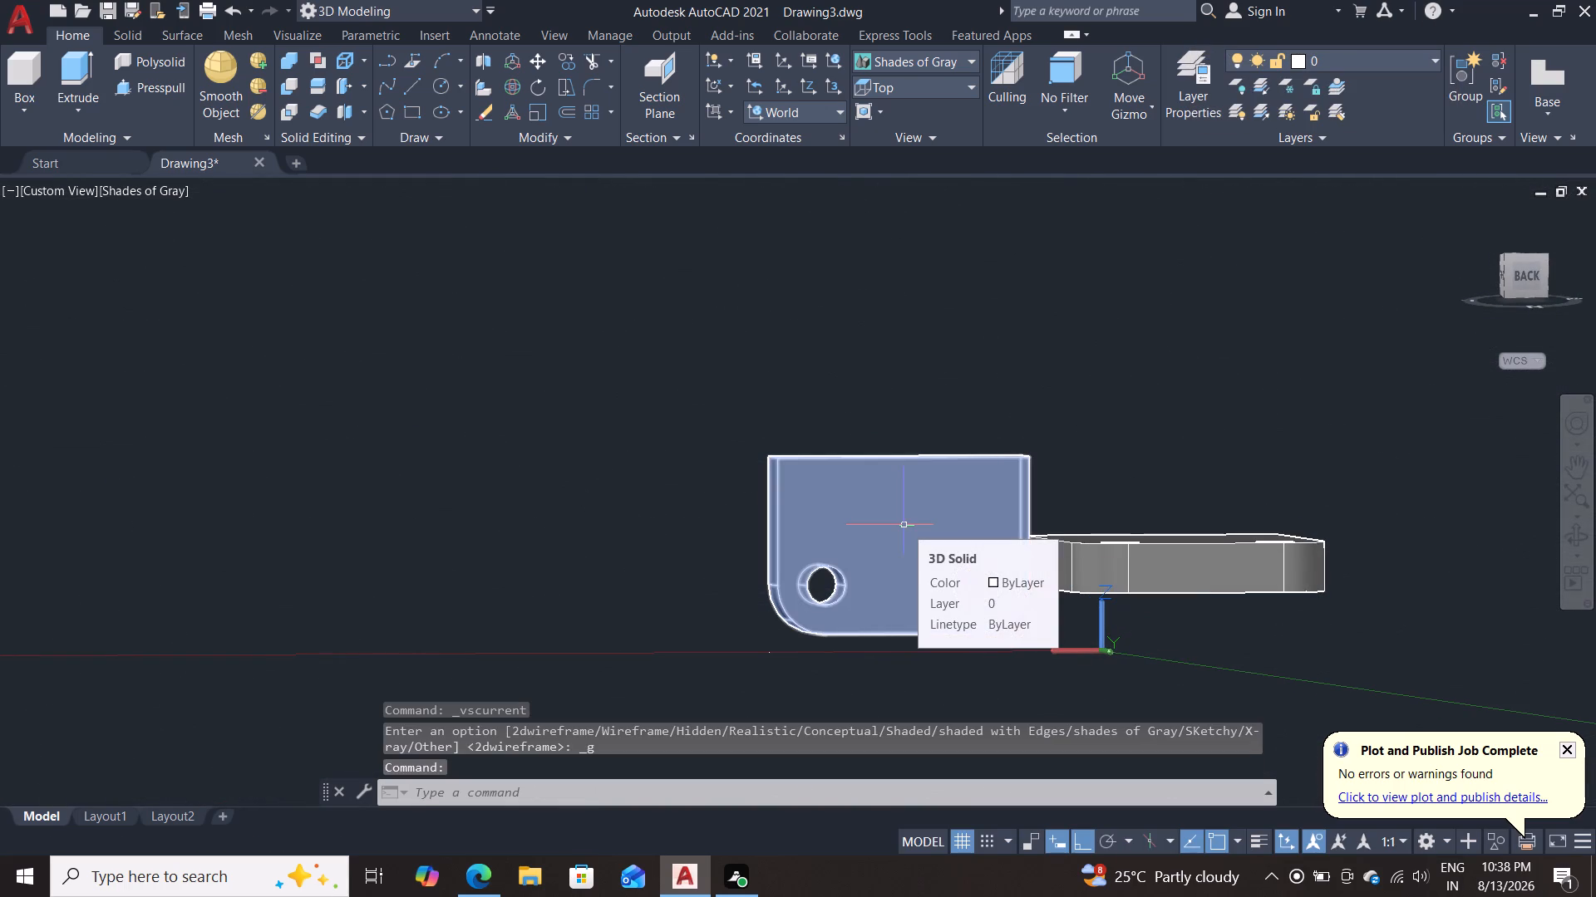
{"action": "key", "text": "Escape"}
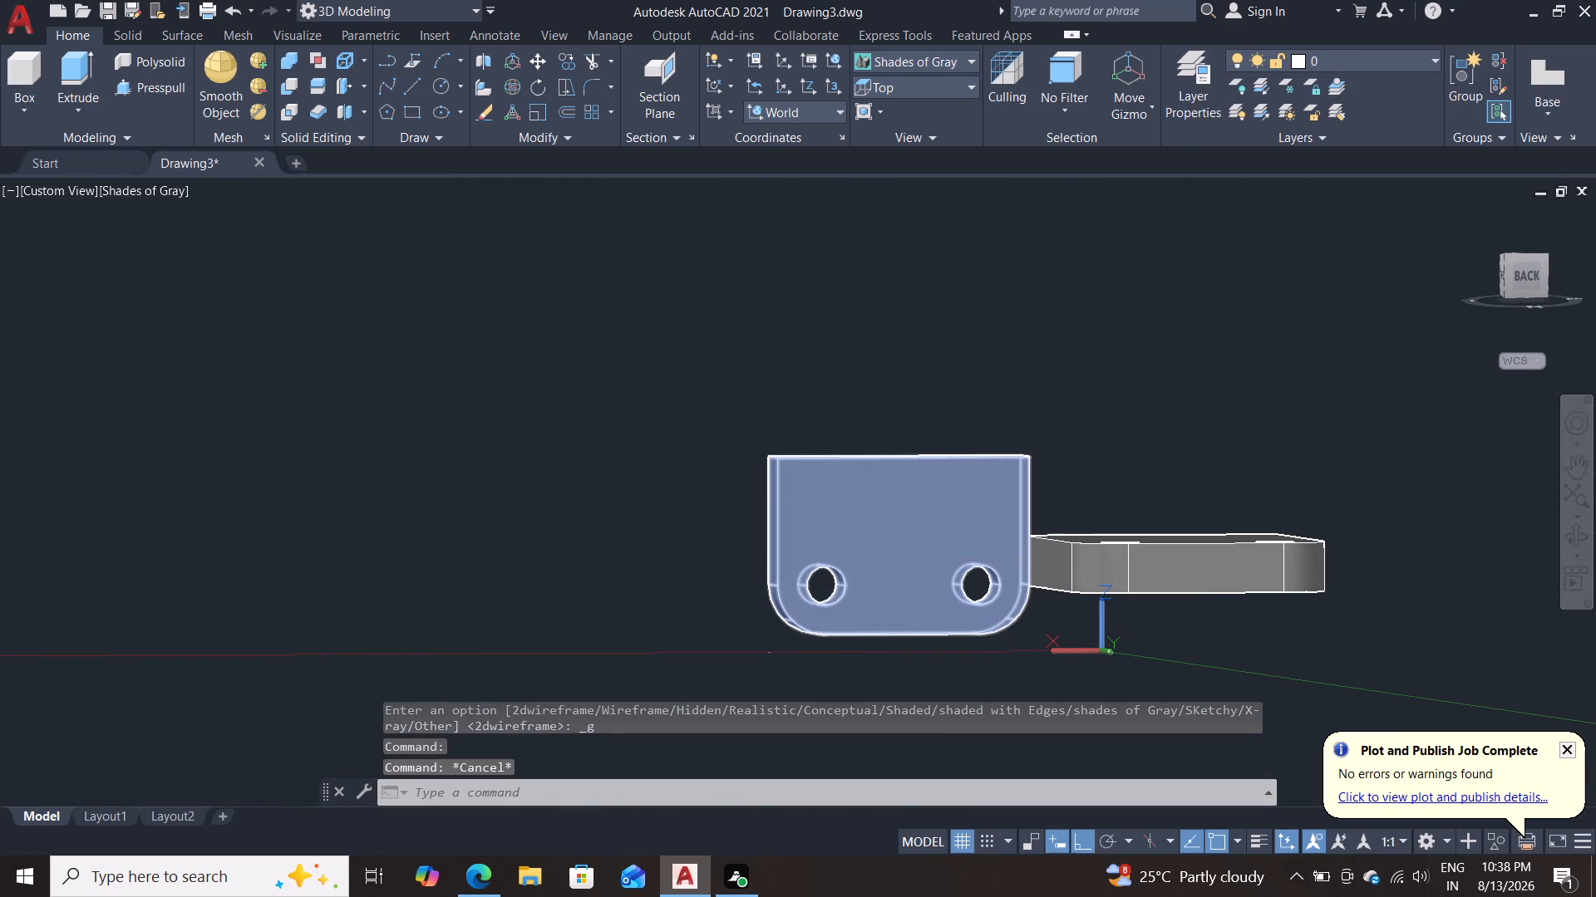
{"action": "middle_click_drag", "start_coordinate": [1155, 400], "coordinate": [1156, 590], "text": "shift"}
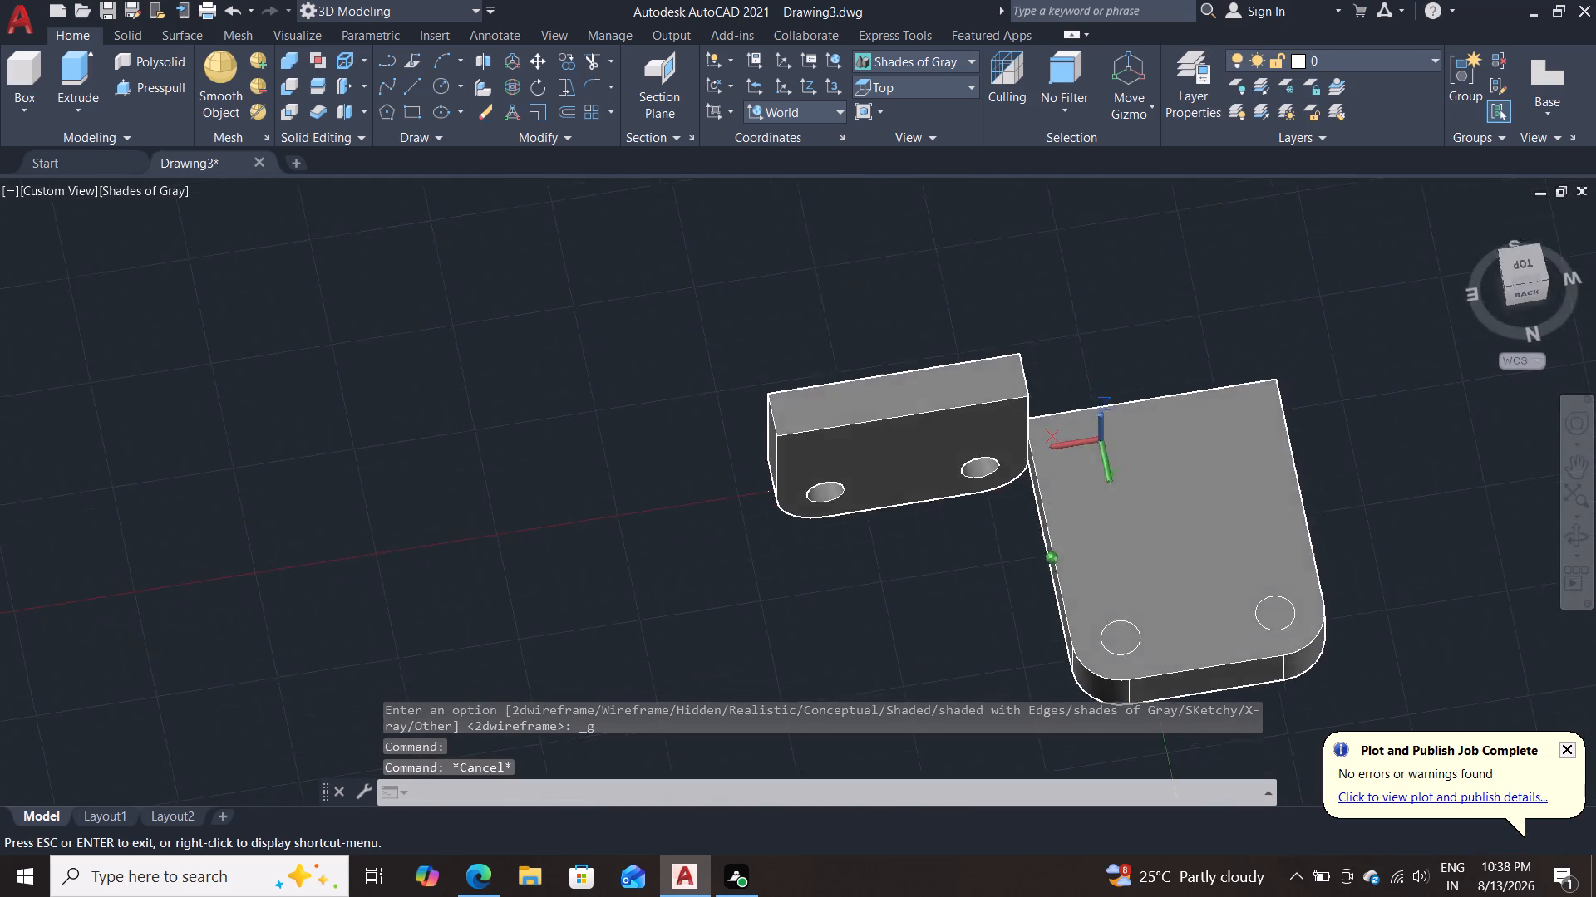
{"action": "middle_click_drag", "start_coordinate": [1156, 590], "coordinate": [892, 504], "text": "shift"}
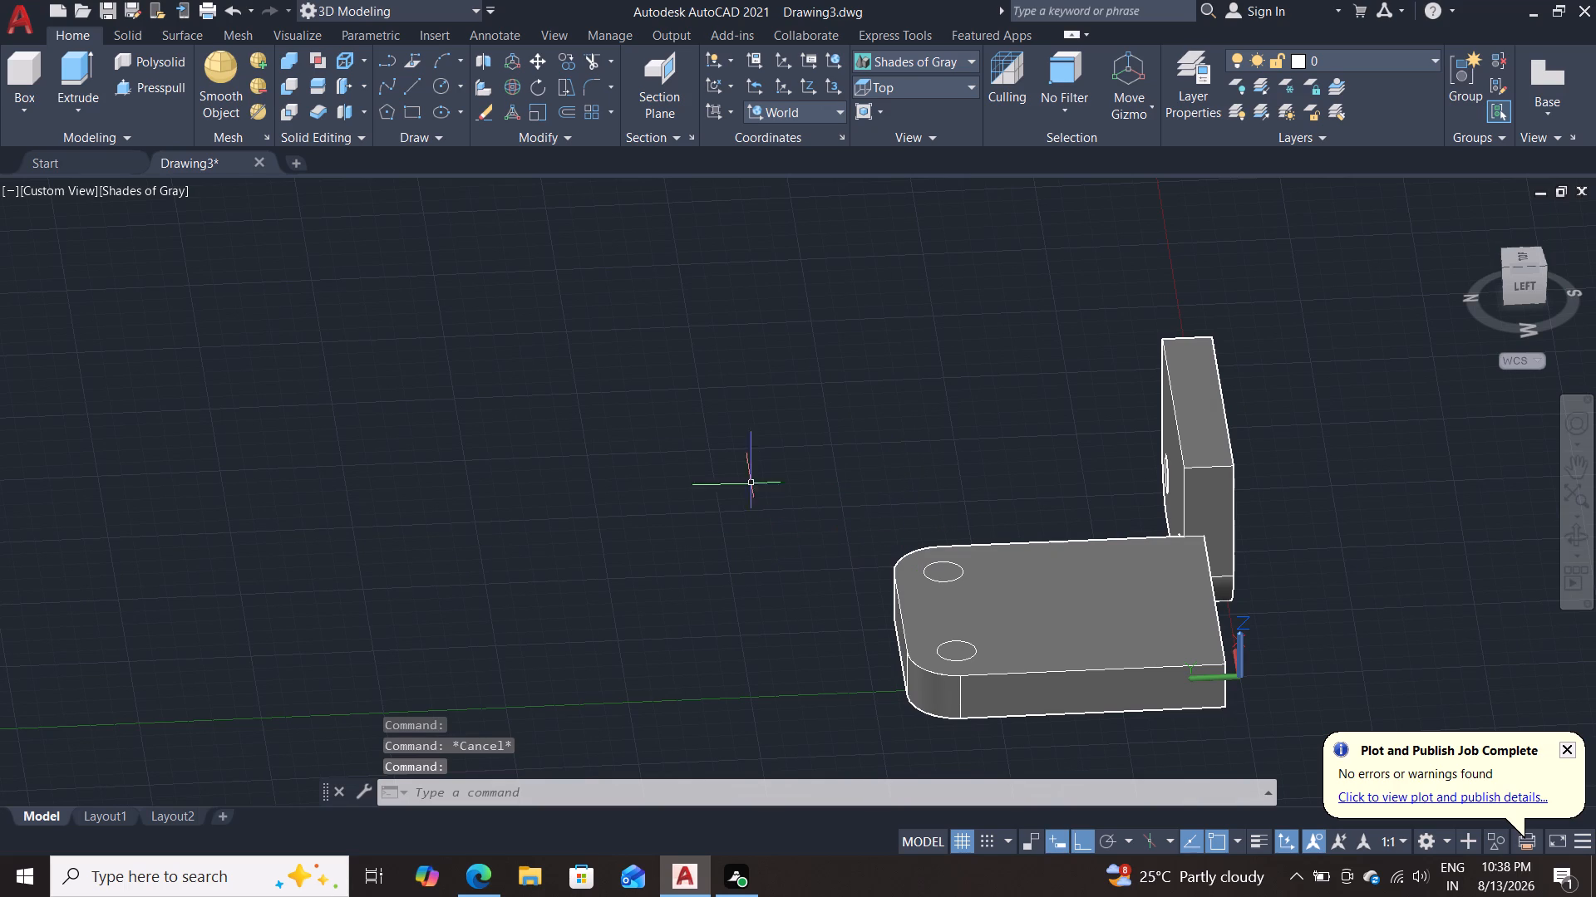
Presspull both circles downward through the full thickness of the horizontal solid to cut two holes.
{"action": "left_click", "coordinate": [153, 84]}
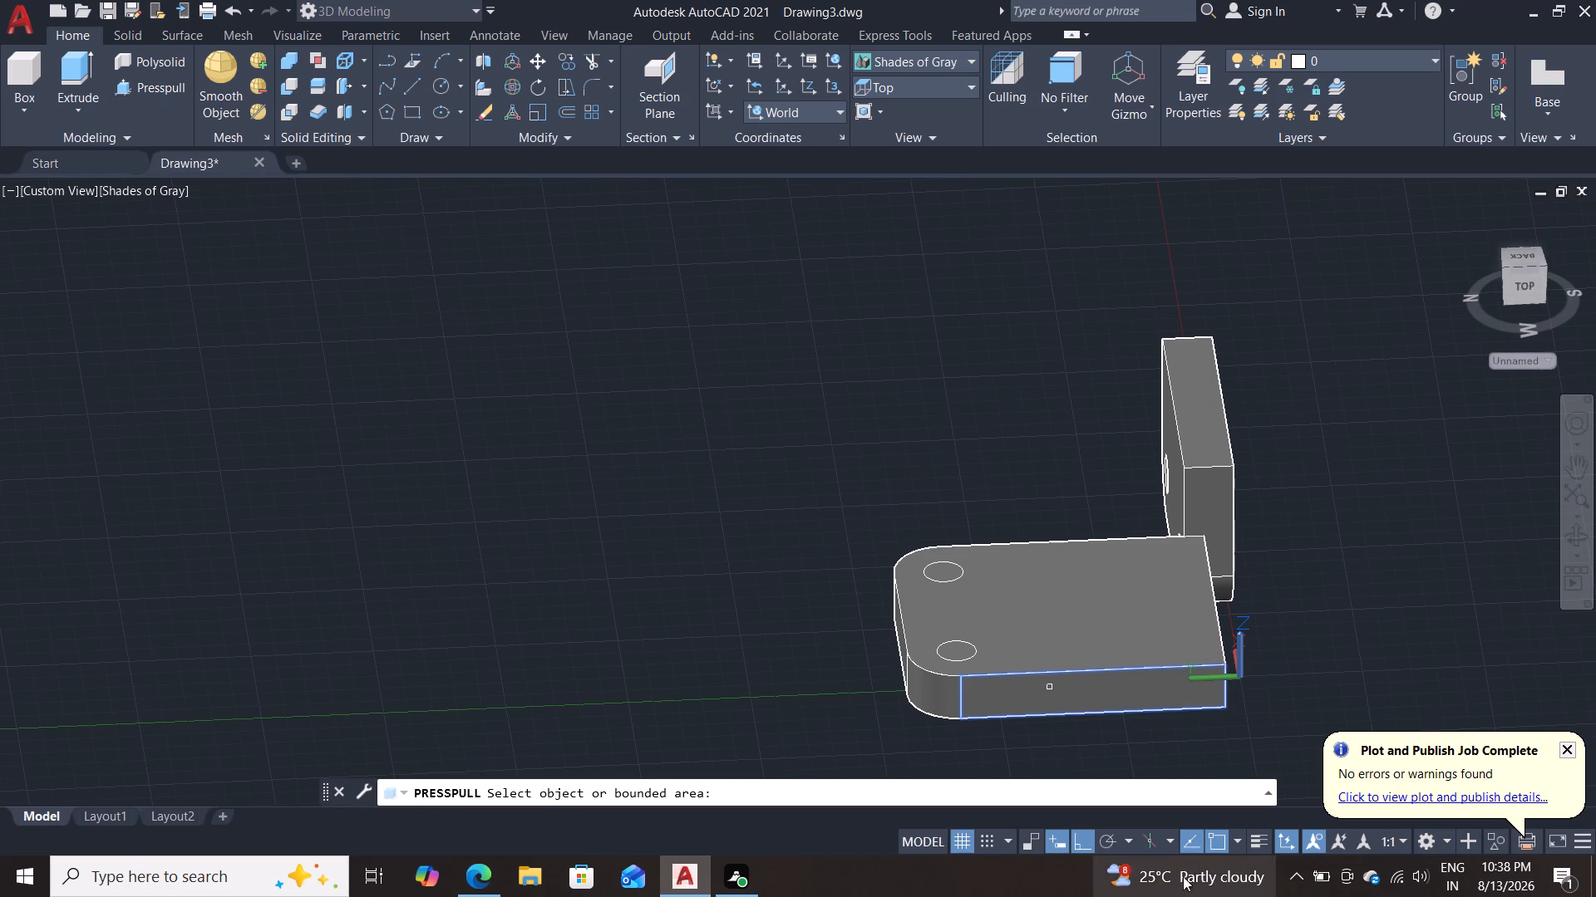
{"action": "left_click", "coordinate": [957, 650]}
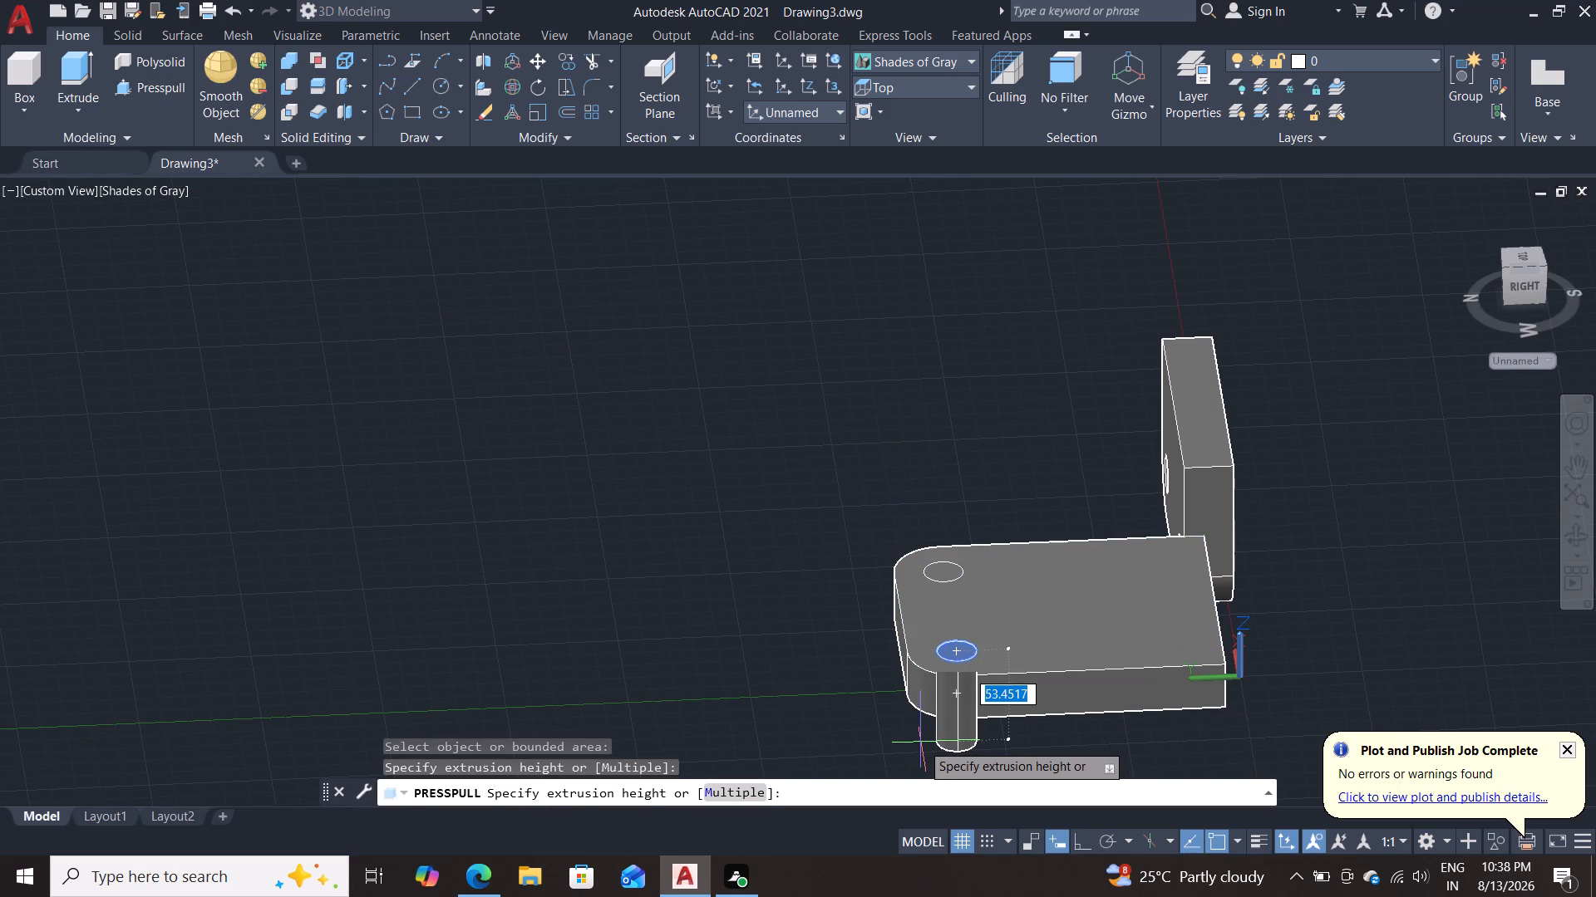
{"action": "left_click", "coordinate": [911, 755]}
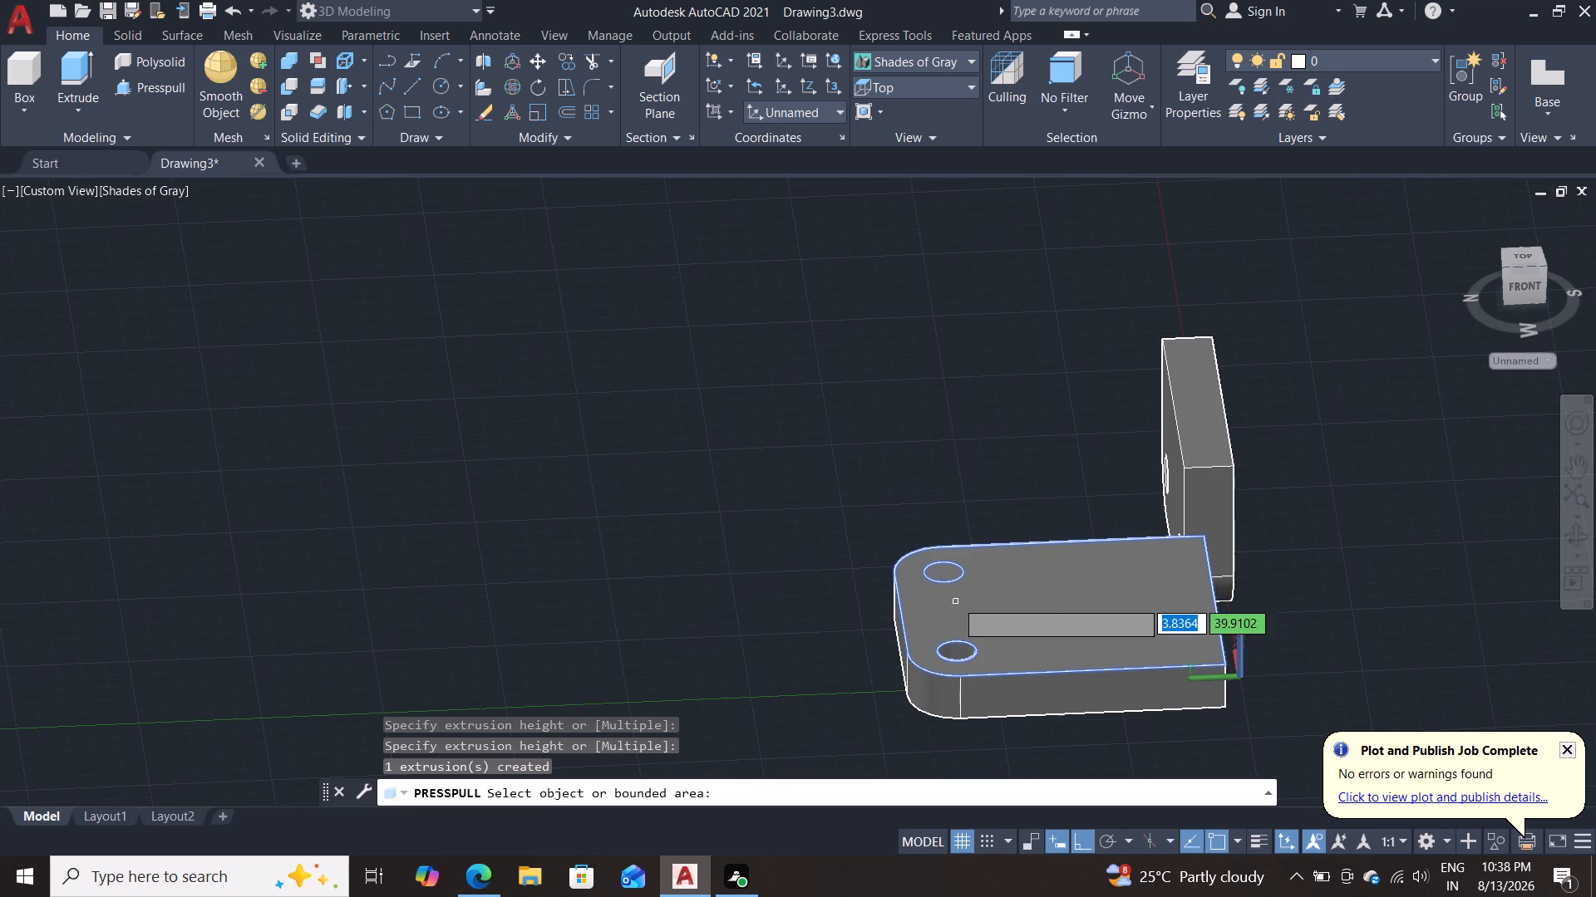
{"action": "left_click", "coordinate": [949, 573]}
{"action": "left_click", "coordinate": [852, 743]}
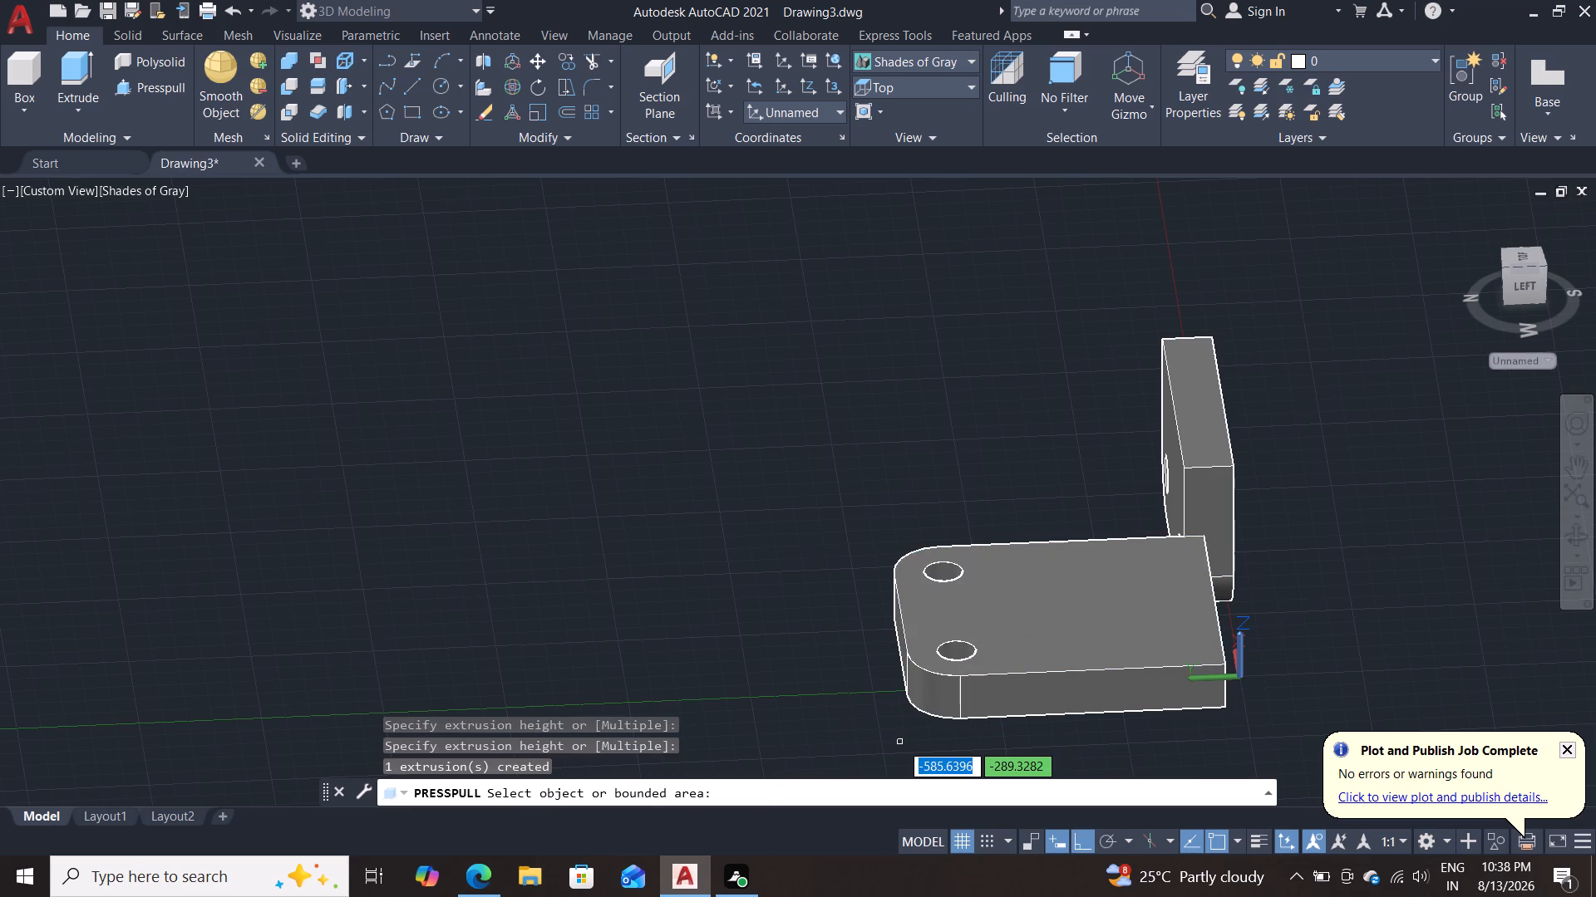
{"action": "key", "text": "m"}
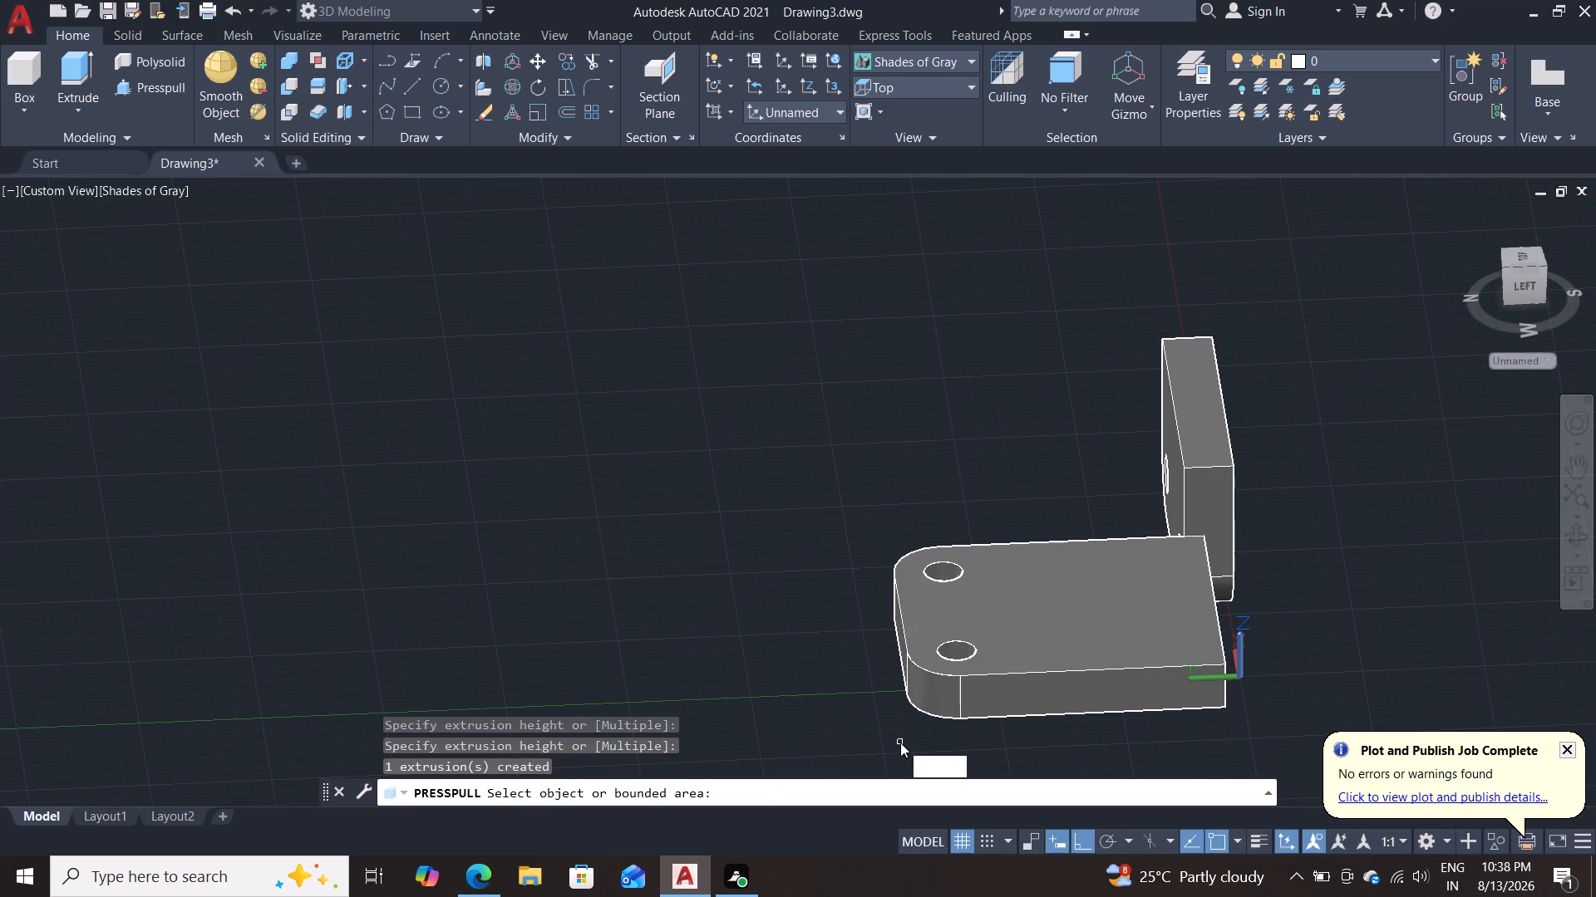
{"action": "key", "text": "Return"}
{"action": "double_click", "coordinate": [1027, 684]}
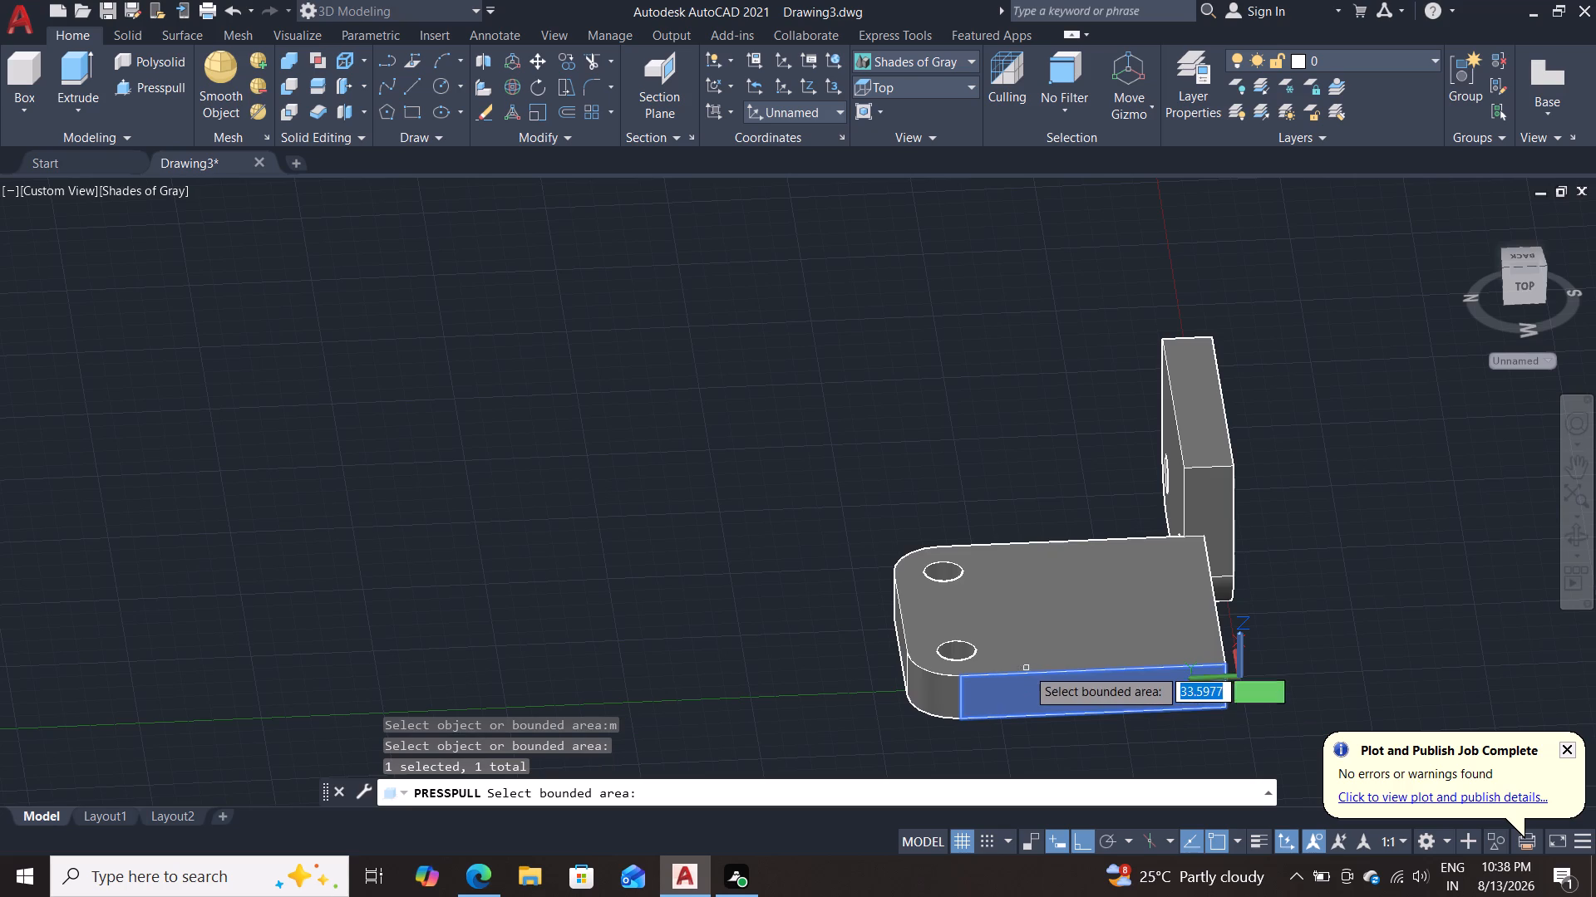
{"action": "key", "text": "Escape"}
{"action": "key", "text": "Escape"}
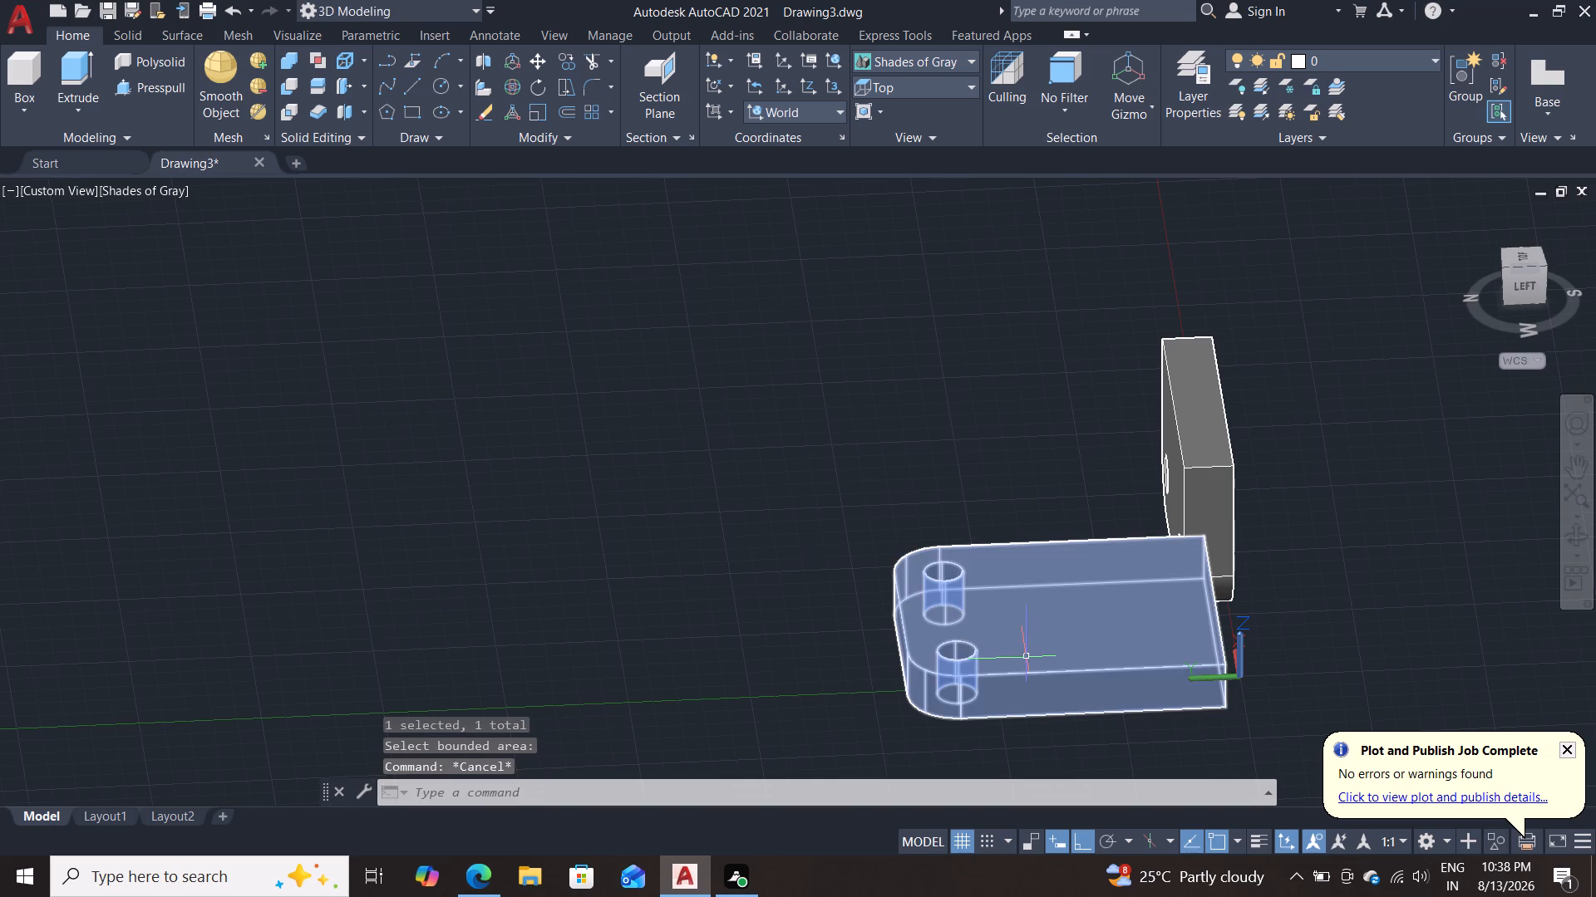
Move the horizontal plate solid by its top end corner onto the matching top outer corner of the upright plate.
{"action": "key", "text": "m"}
{"action": "key", "text": "Return"}
{"action": "double_click", "coordinate": [1029, 647]}
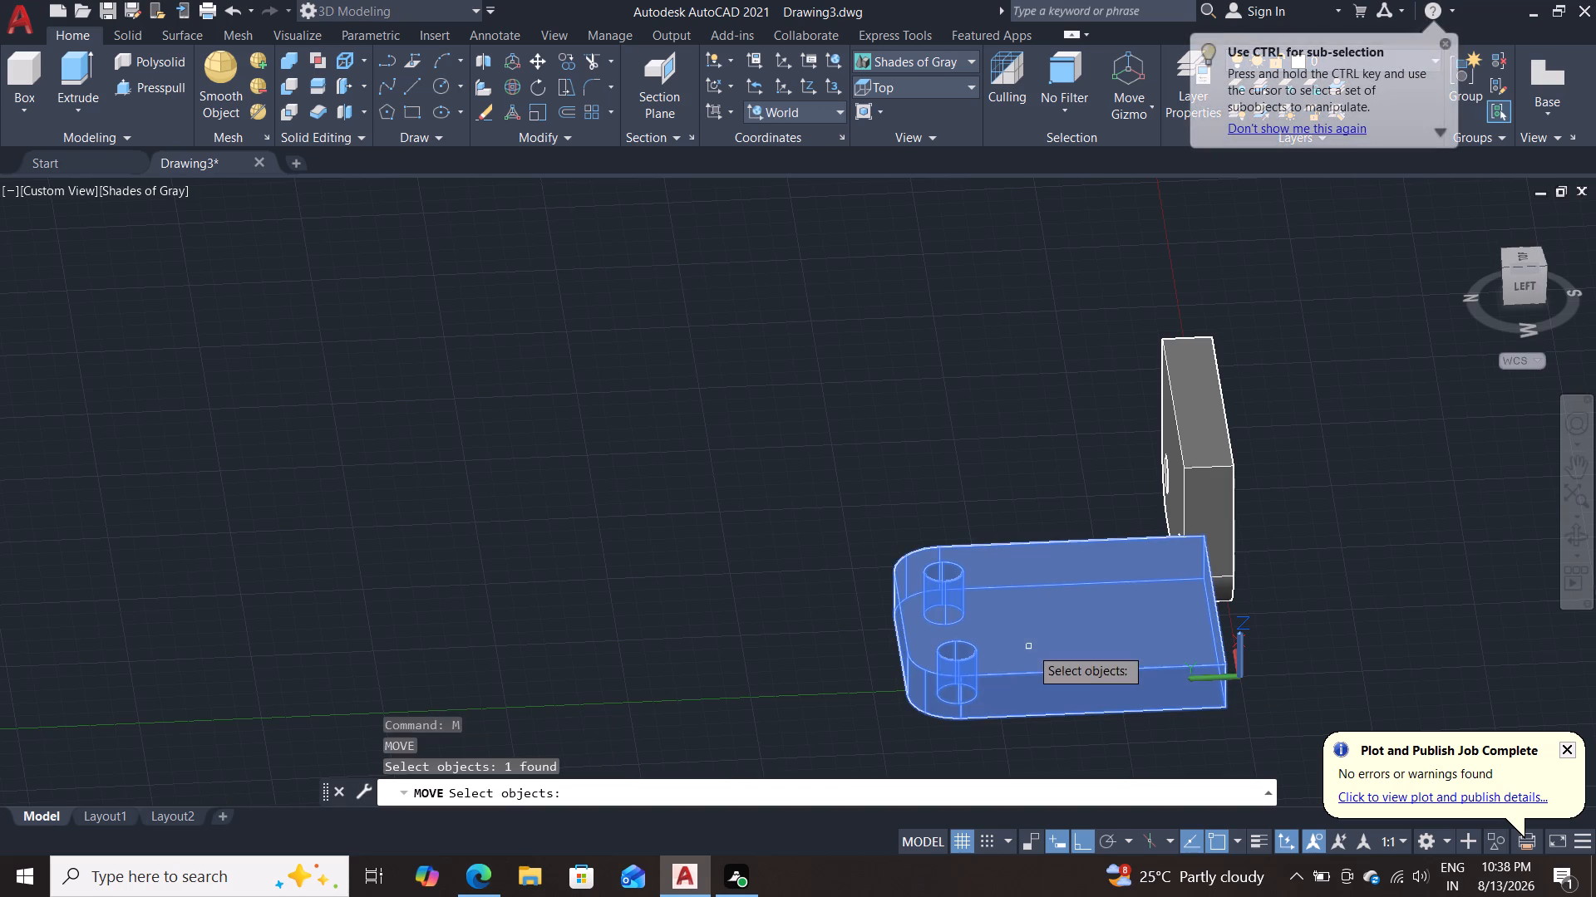
{"action": "key", "text": "Return"}
{"action": "scroll", "coordinate": [1328, 650], "scroll_direction": "up", "scroll_amount": 2}
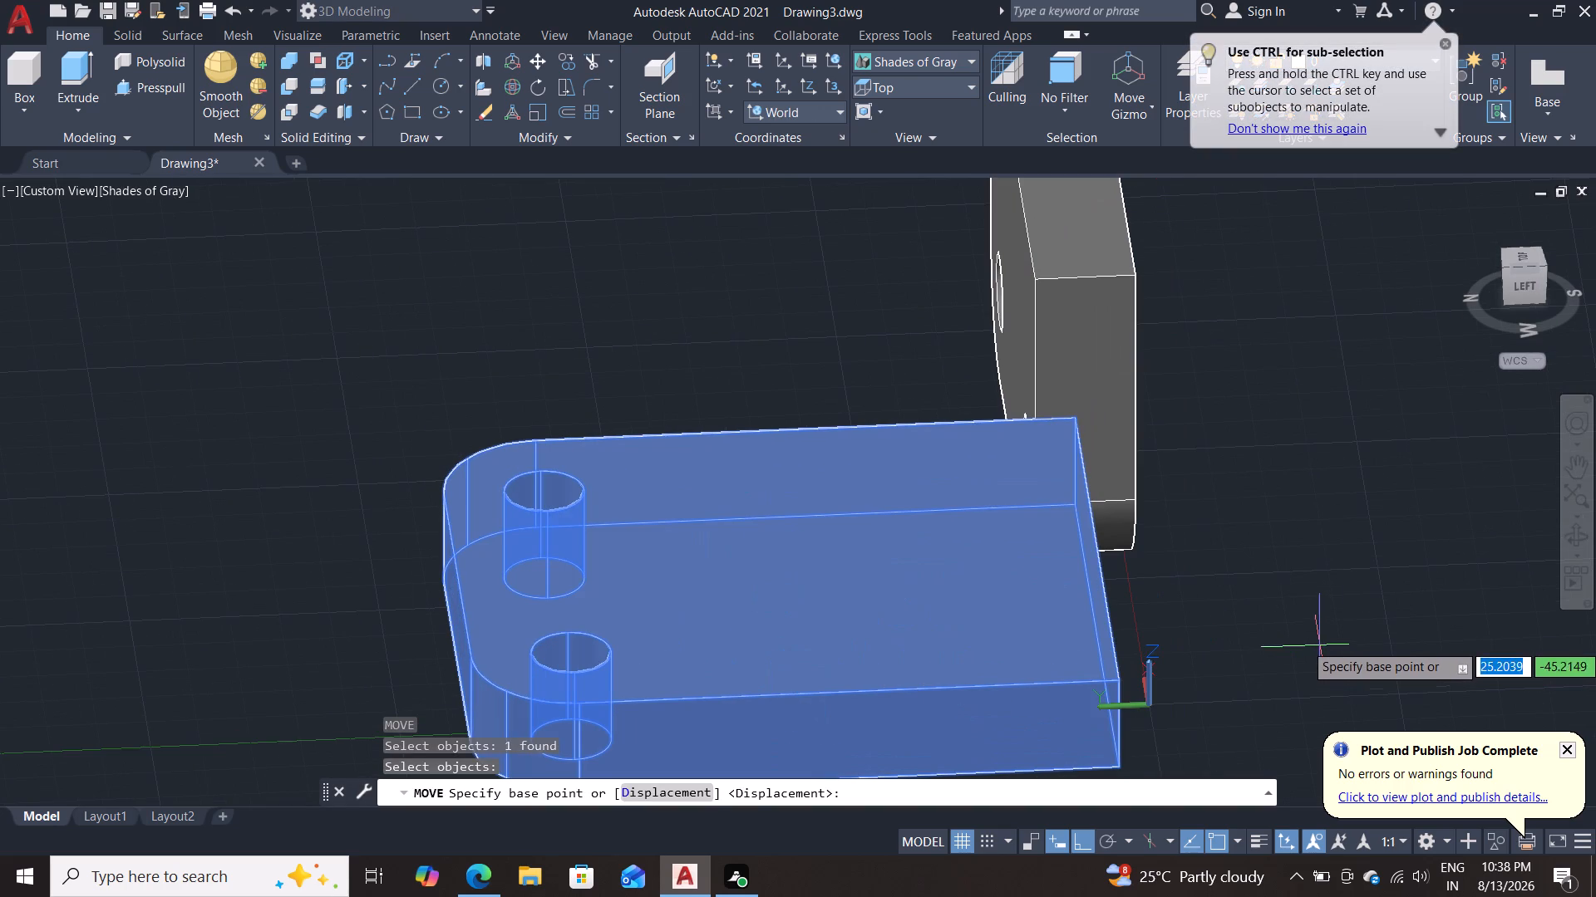
{"action": "middle_click_drag", "start_coordinate": [1266, 633], "coordinate": [1319, 560]}
{"action": "scroll", "coordinate": [1321, 568], "scroll_direction": "up", "scroll_amount": 2}
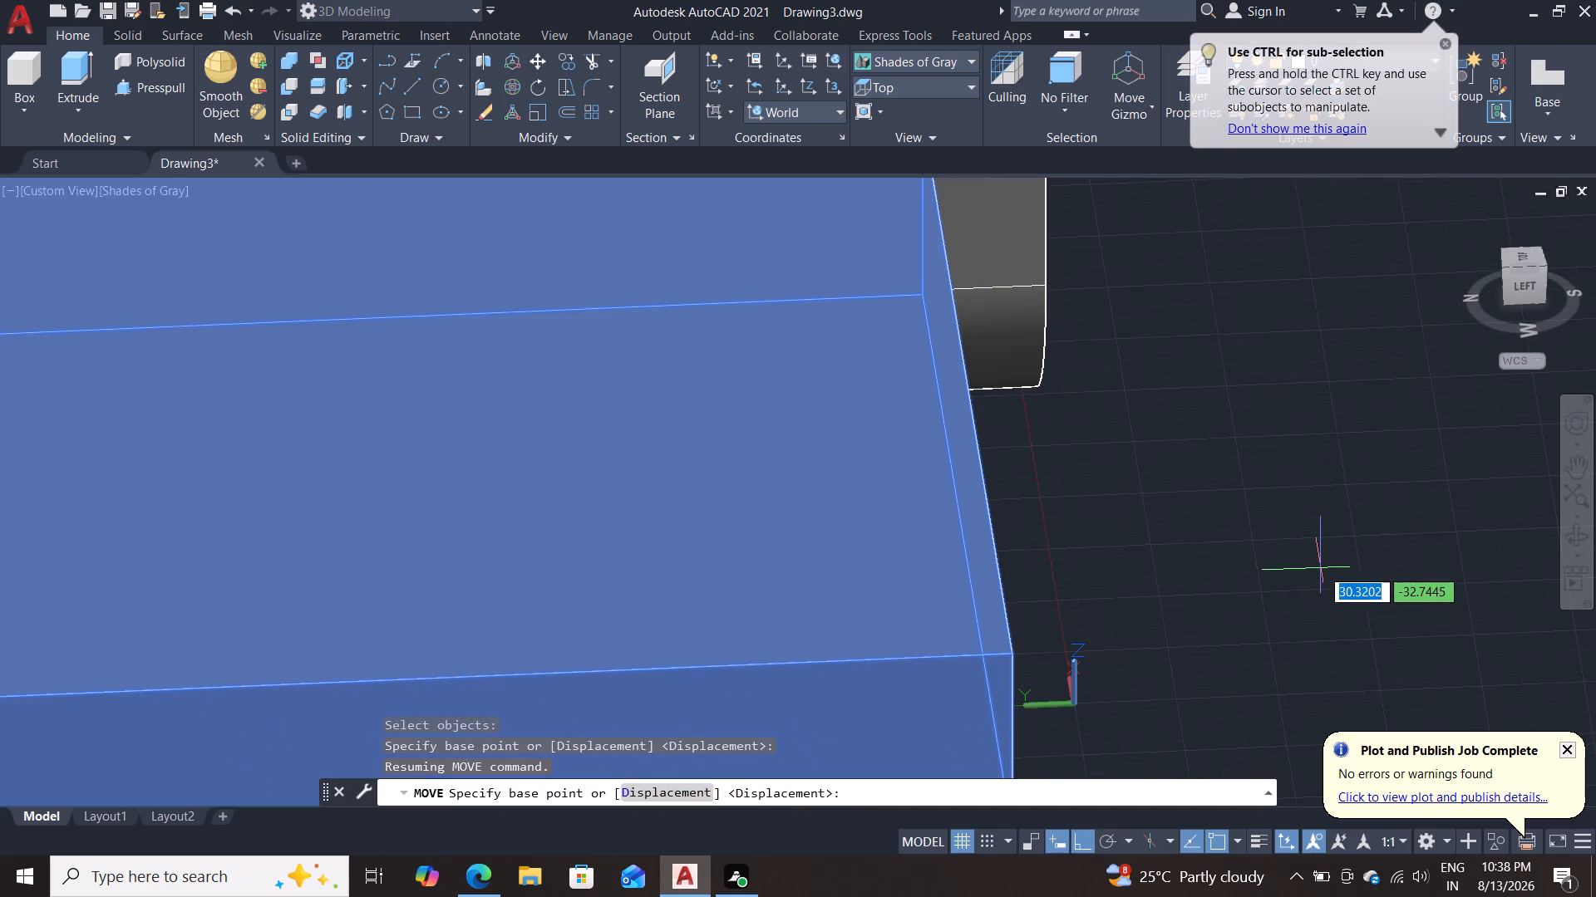
{"action": "double_click", "coordinate": [1017, 658]}
{"action": "scroll", "coordinate": [1037, 544], "scroll_direction": "down", "scroll_amount": 3}
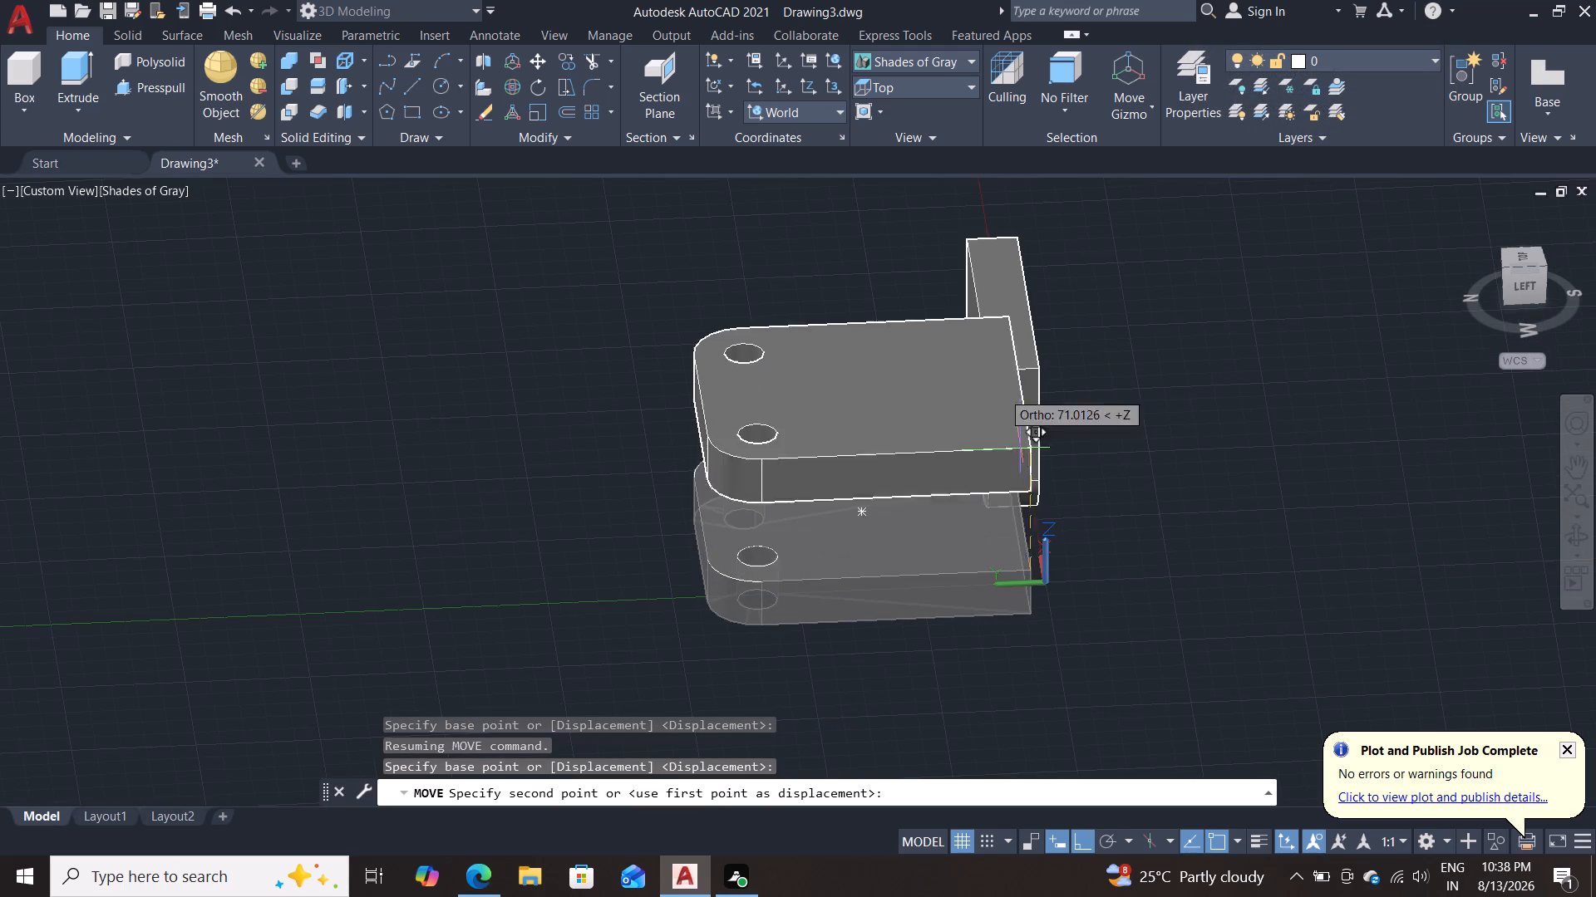
{"action": "scroll", "coordinate": [1005, 425], "scroll_direction": "up", "scroll_amount": 3}
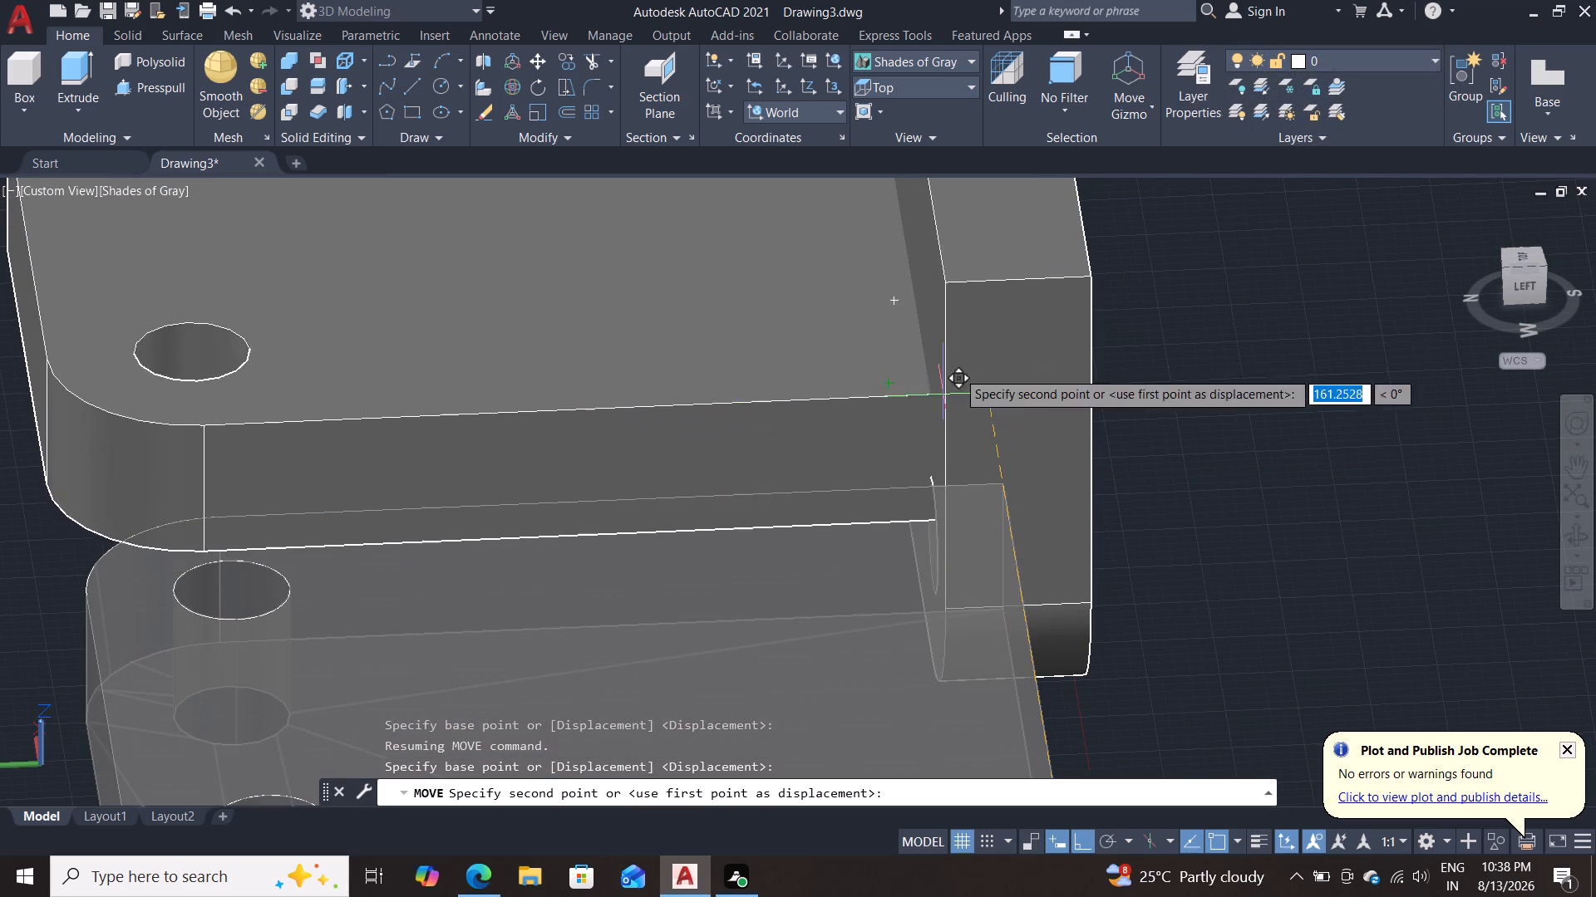
{"action": "scroll", "coordinate": [1099, 304], "scroll_direction": "up", "scroll_amount": 2}
{"action": "middle_click_drag", "start_coordinate": [1110, 337], "coordinate": [1111, 545]}
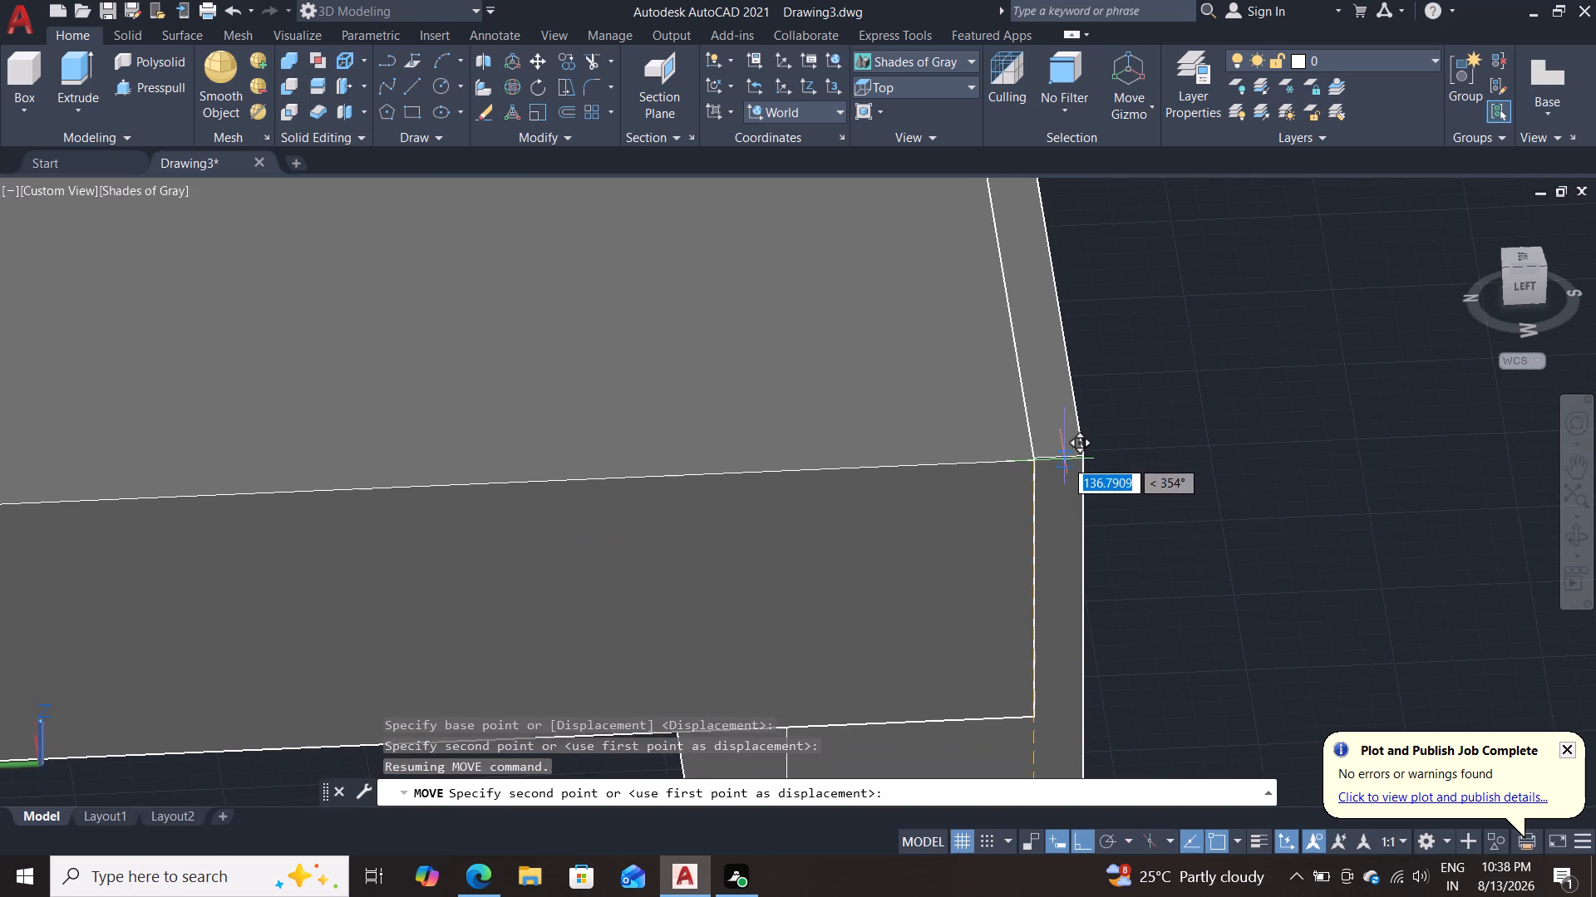
{"action": "scroll", "coordinate": [1076, 454], "scroll_direction": "up", "scroll_amount": 3}
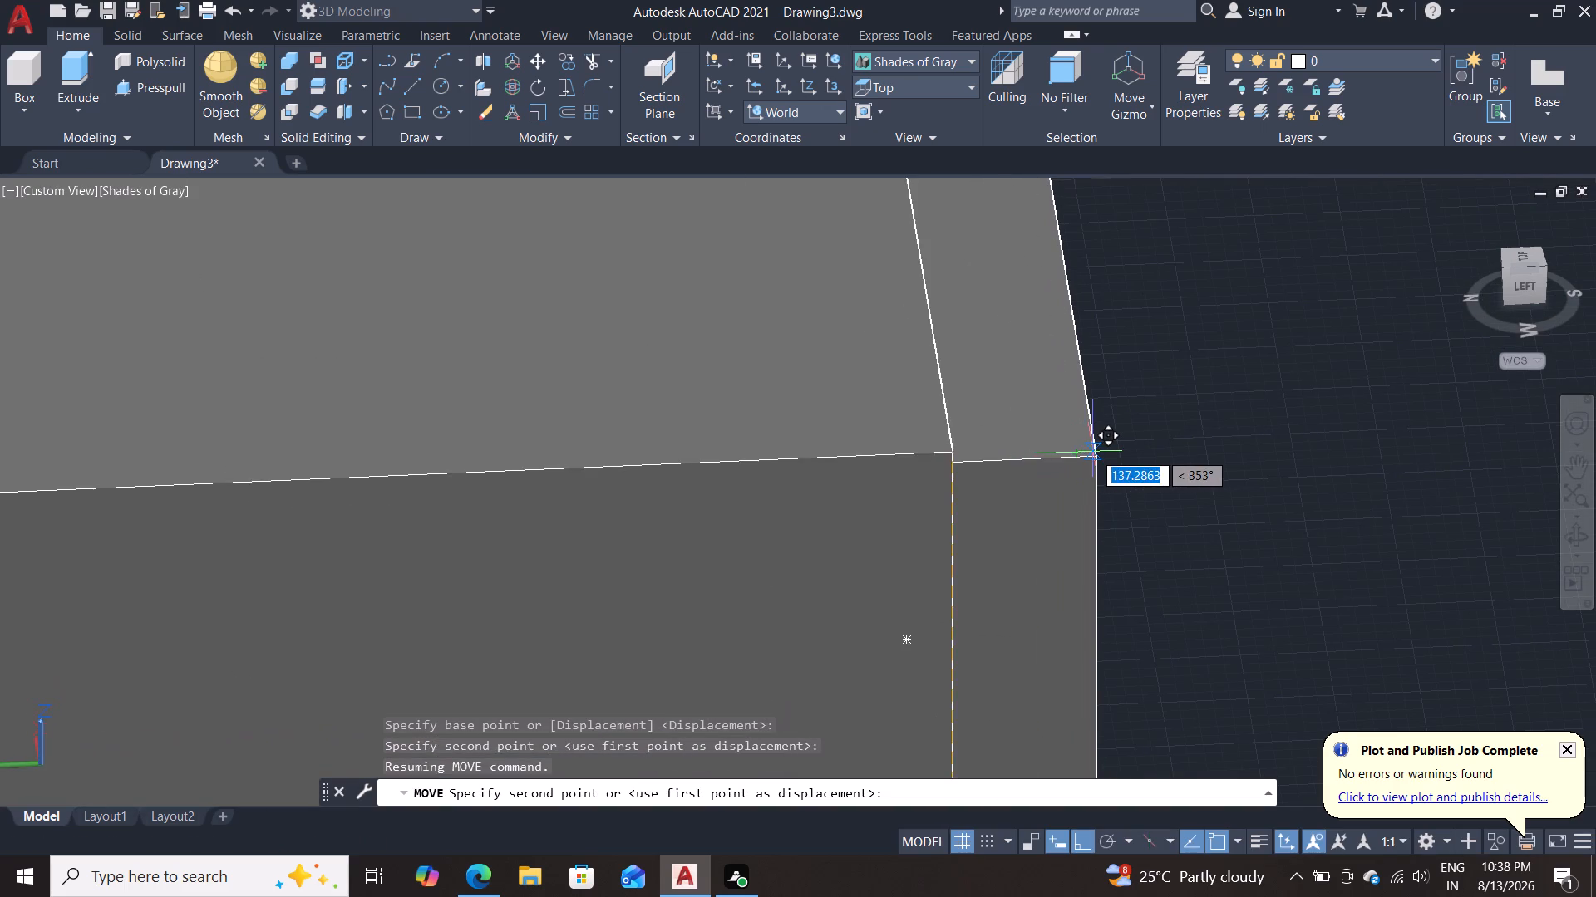
{"action": "left_click", "coordinate": [1096, 457]}
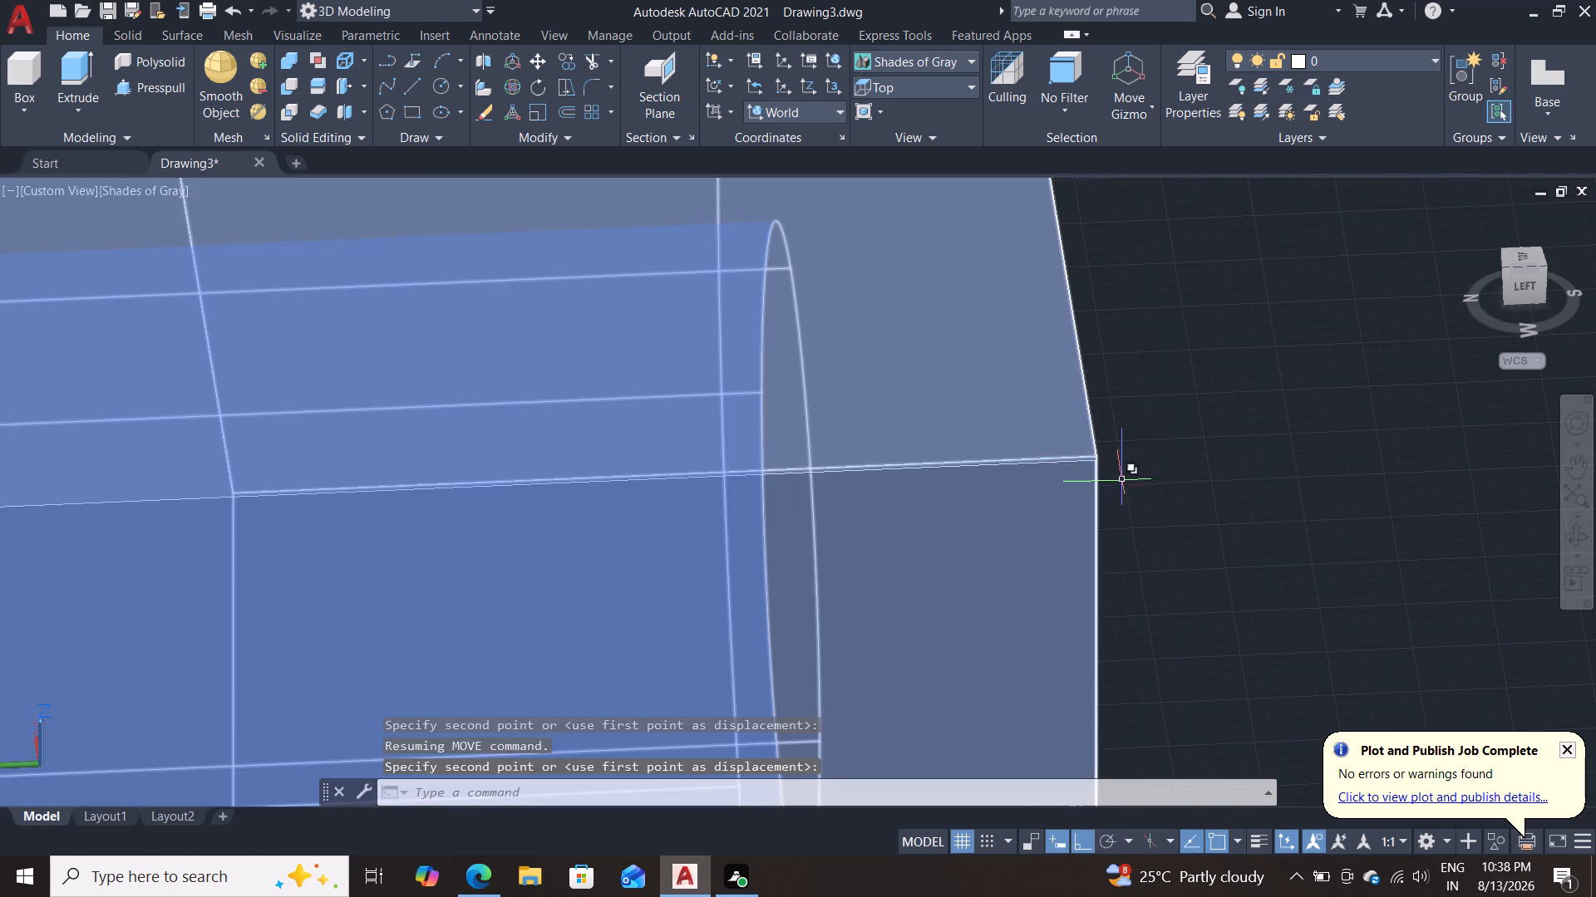
Delete the leftover 2D profile outline and its two circles beneath the bracket.
{"action": "scroll", "coordinate": [1125, 482], "scroll_direction": "down", "scroll_amount": 10}
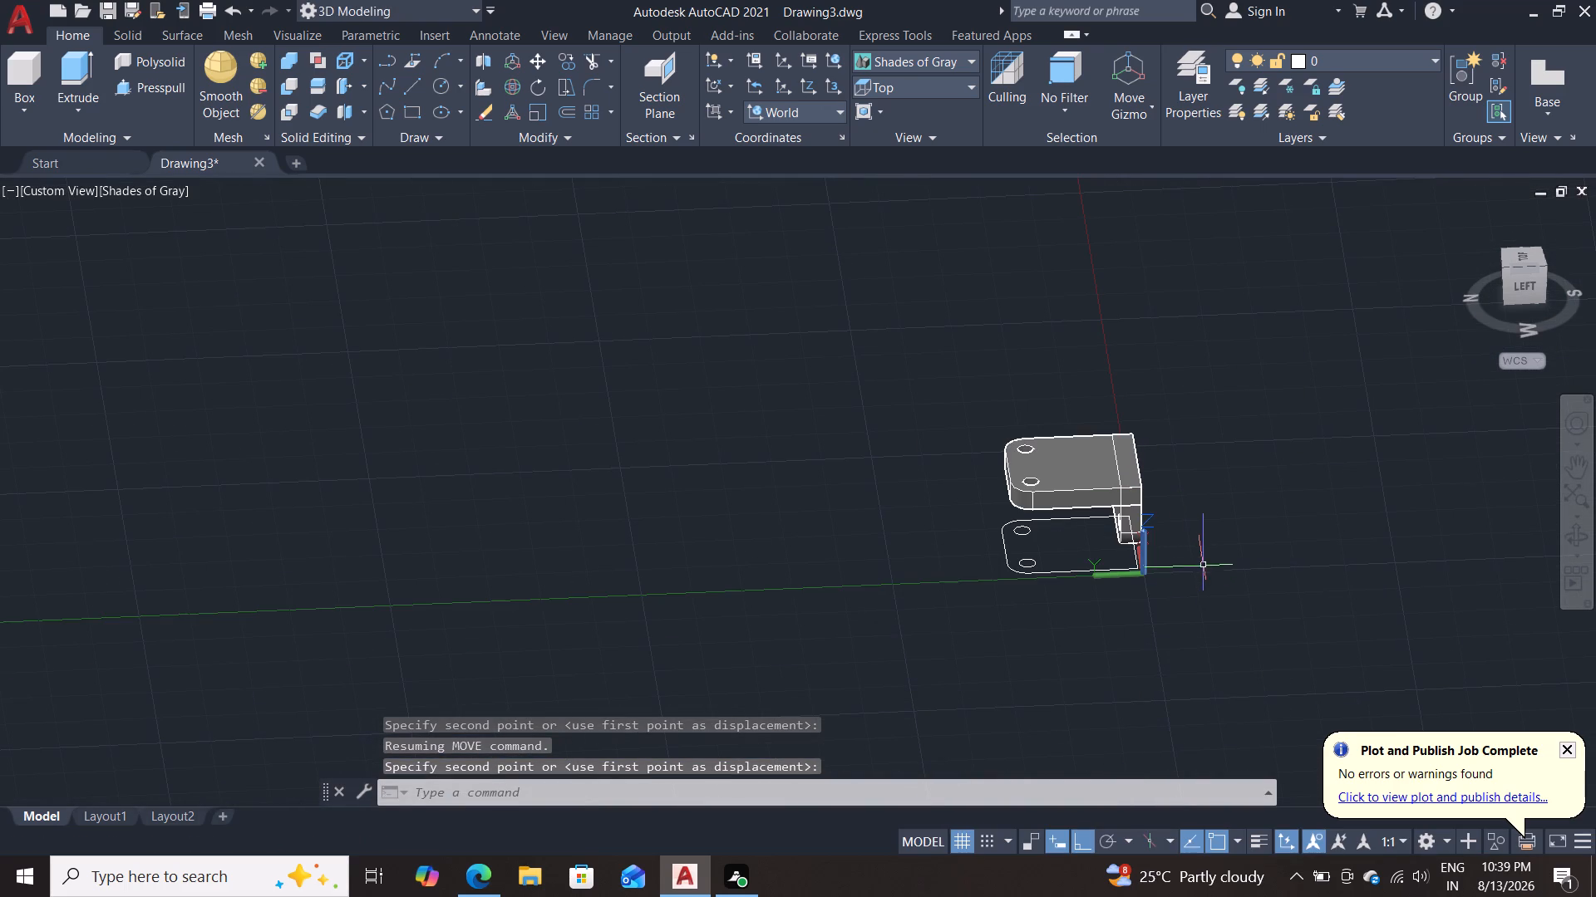
{"action": "middle_click_drag", "start_coordinate": [803, 534], "coordinate": [1060, 434], "text": "shift"}
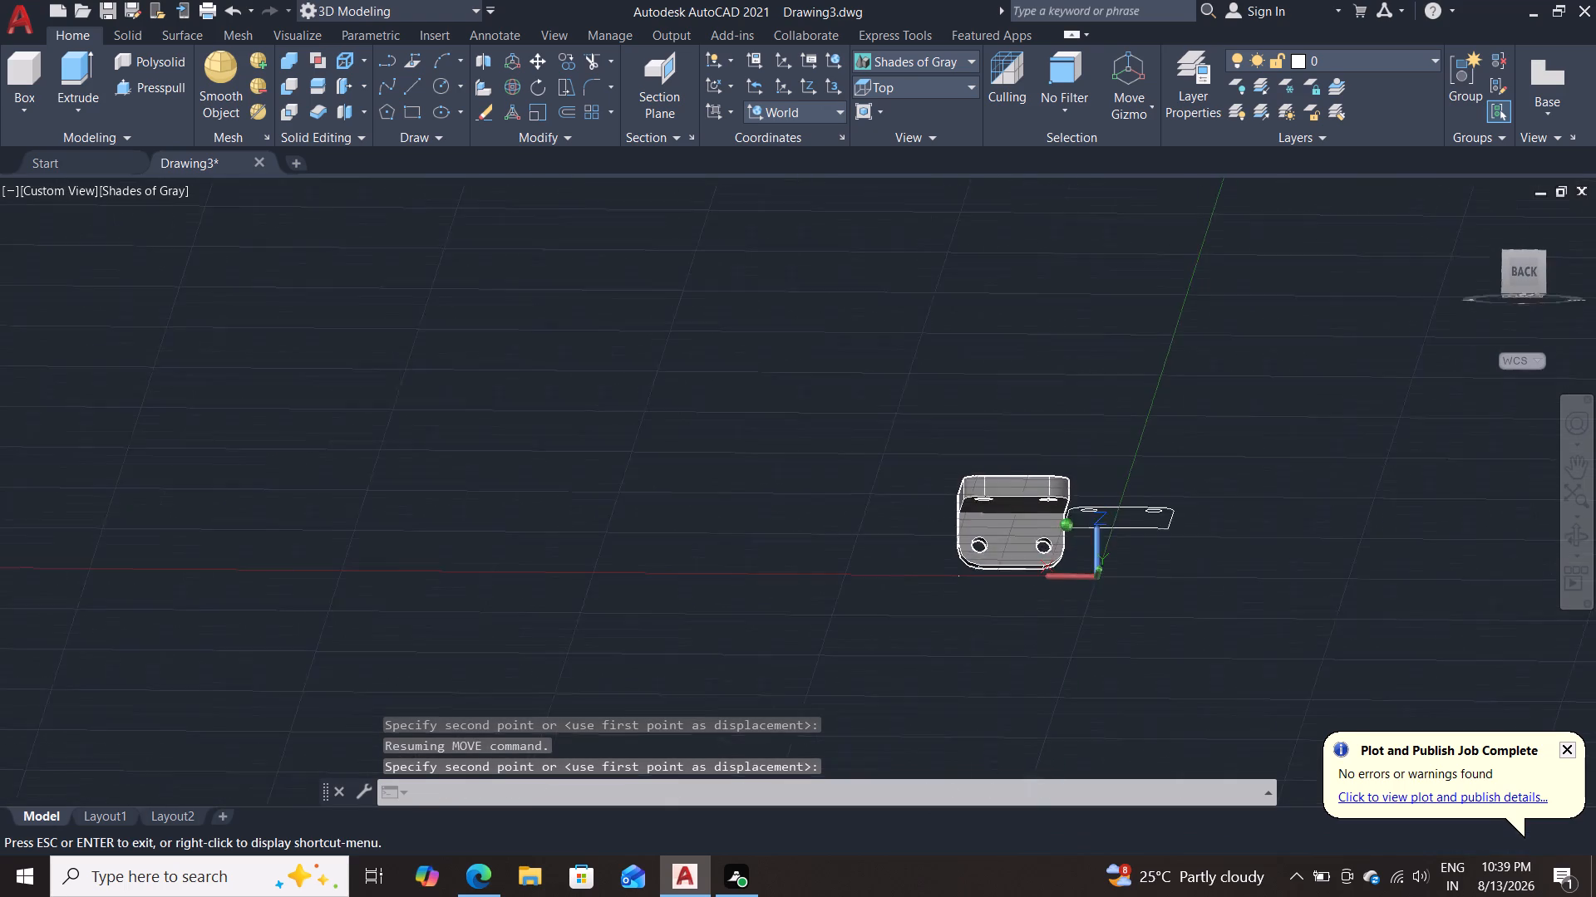
{"action": "middle_click_drag", "start_coordinate": [1060, 434], "coordinate": [797, 610], "text": "shift"}
{"action": "scroll", "coordinate": [1087, 604], "scroll_direction": "up", "scroll_amount": 3}
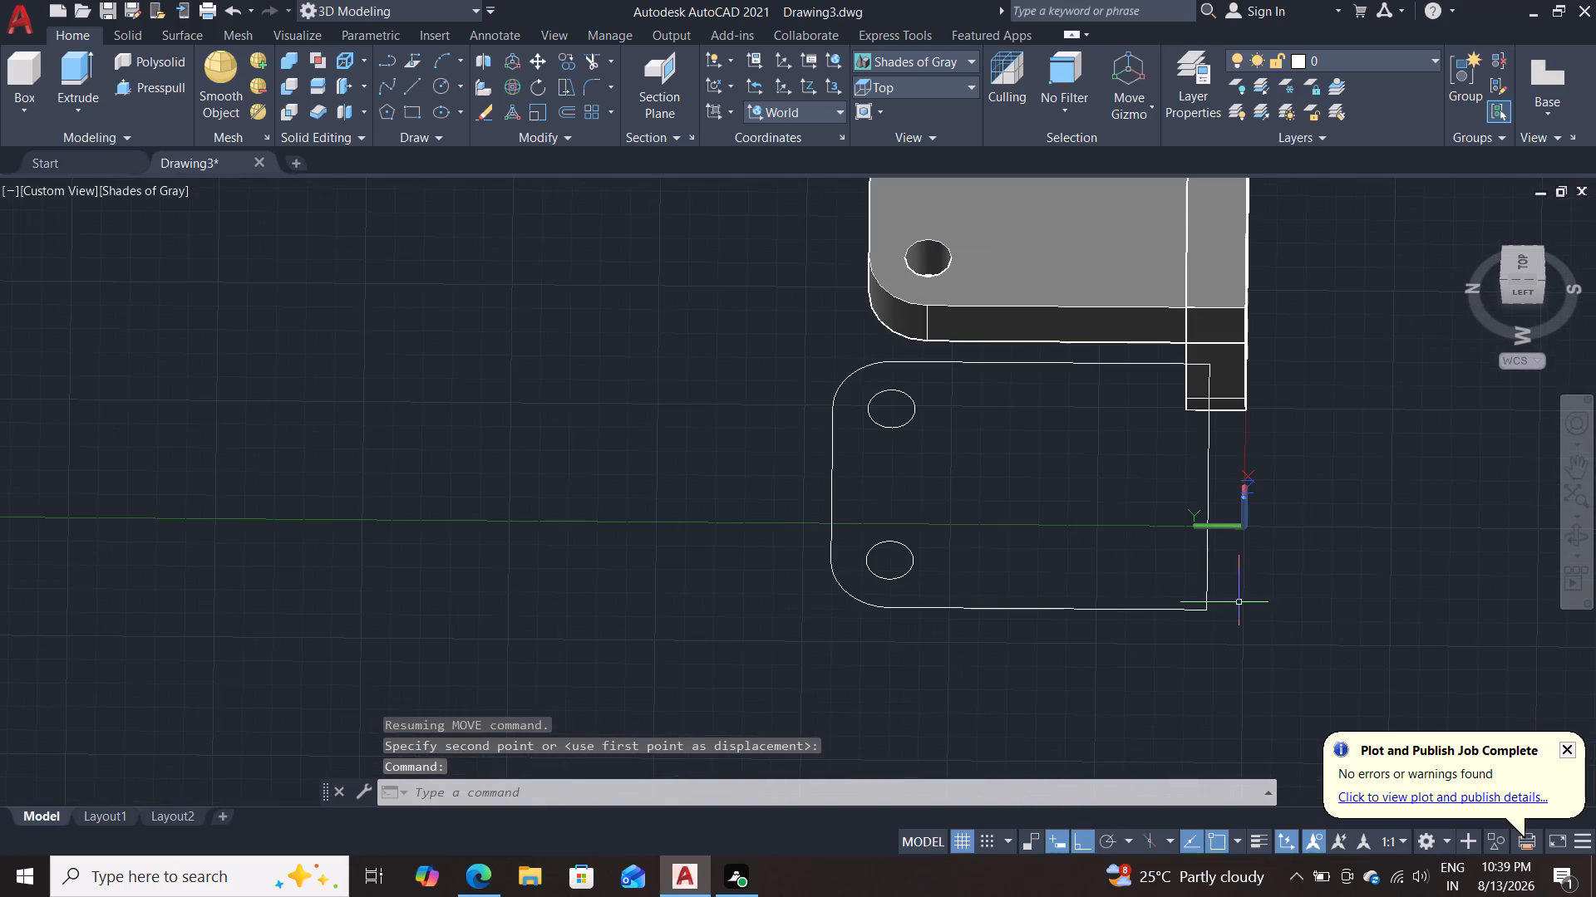
{"action": "left_click", "coordinate": [1209, 571]}
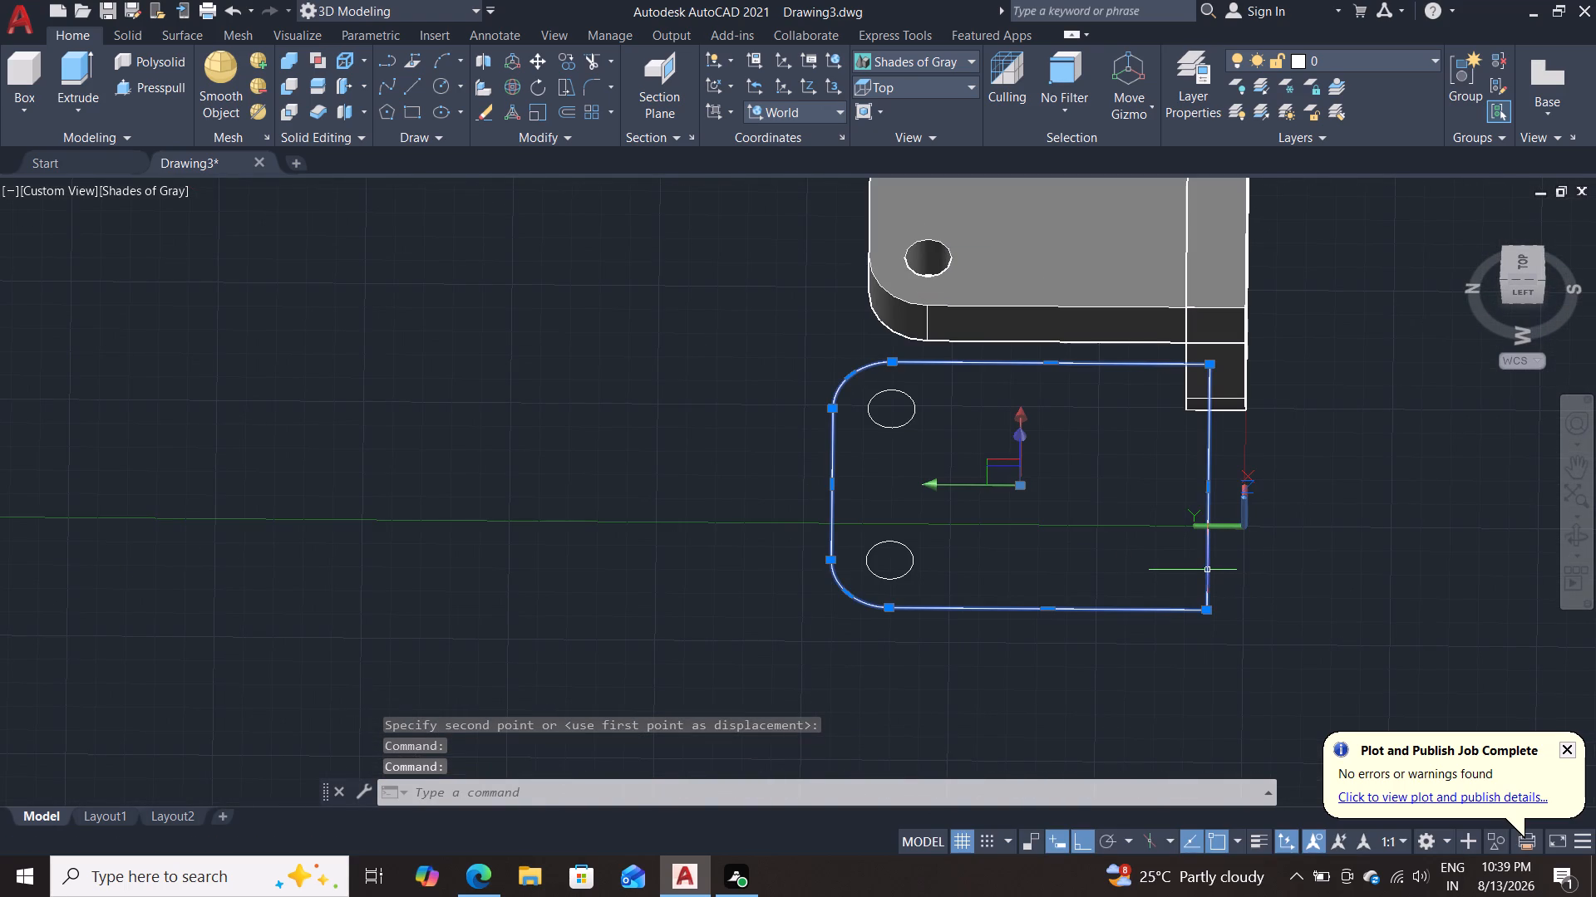
{"action": "key", "text": "Delete"}
{"action": "left_click", "coordinate": [911, 558]}
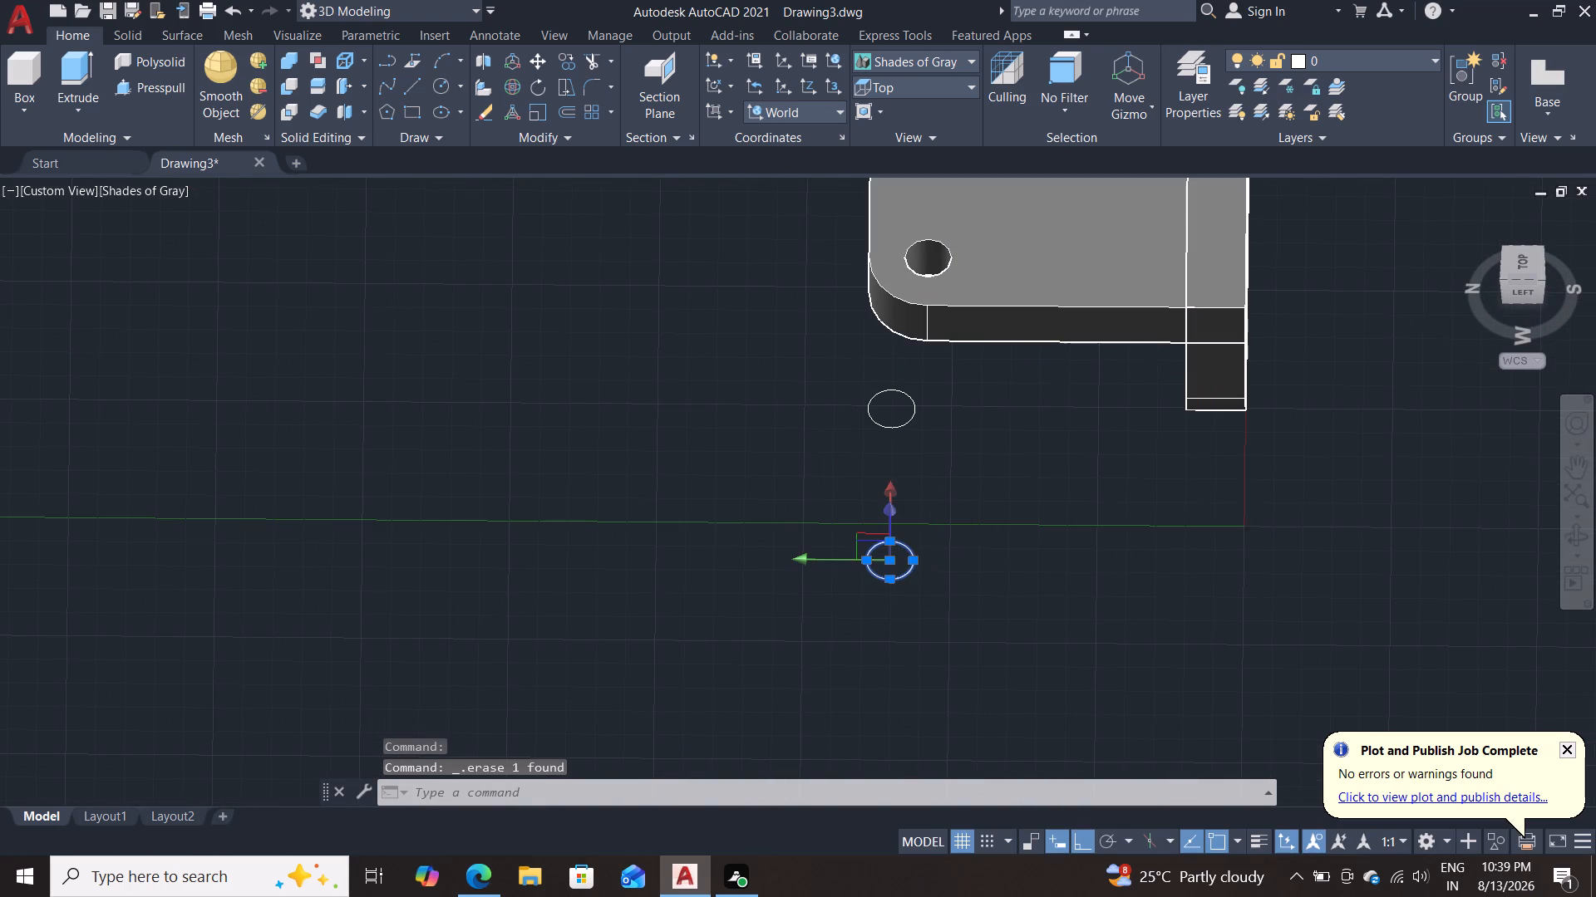
{"action": "left_click", "coordinate": [909, 419]}
{"action": "key", "text": "Delete"}
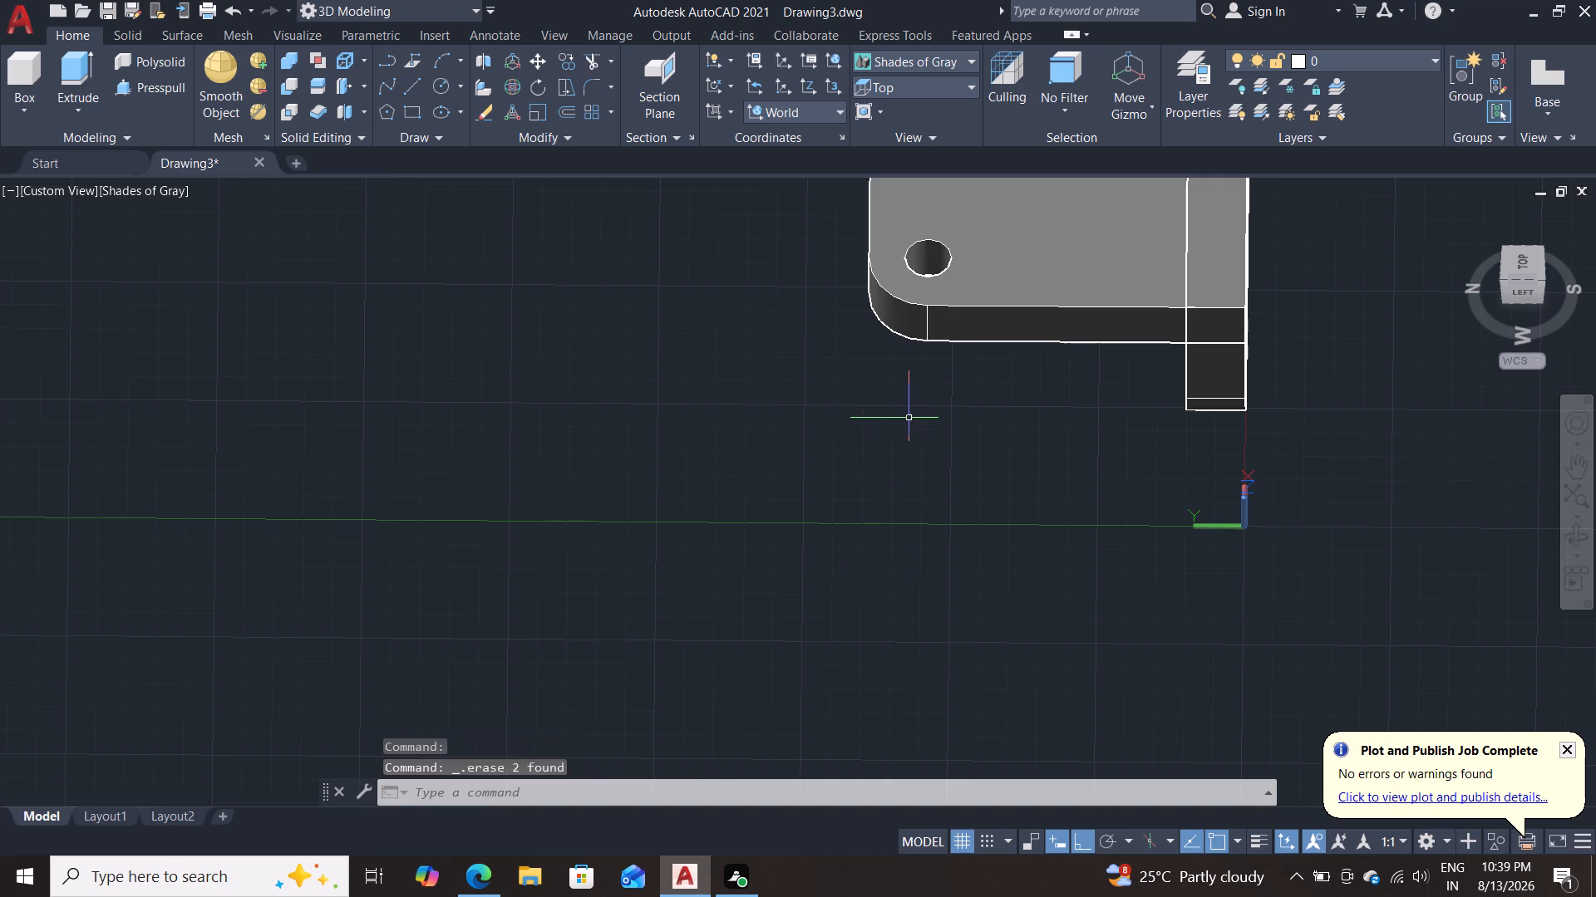
Examine the joined bracket from top, back and front angles to check the plates' alignment and holes.
{"action": "middle_click_drag", "start_coordinate": [924, 474], "coordinate": [1033, 526], "text": "shift"}
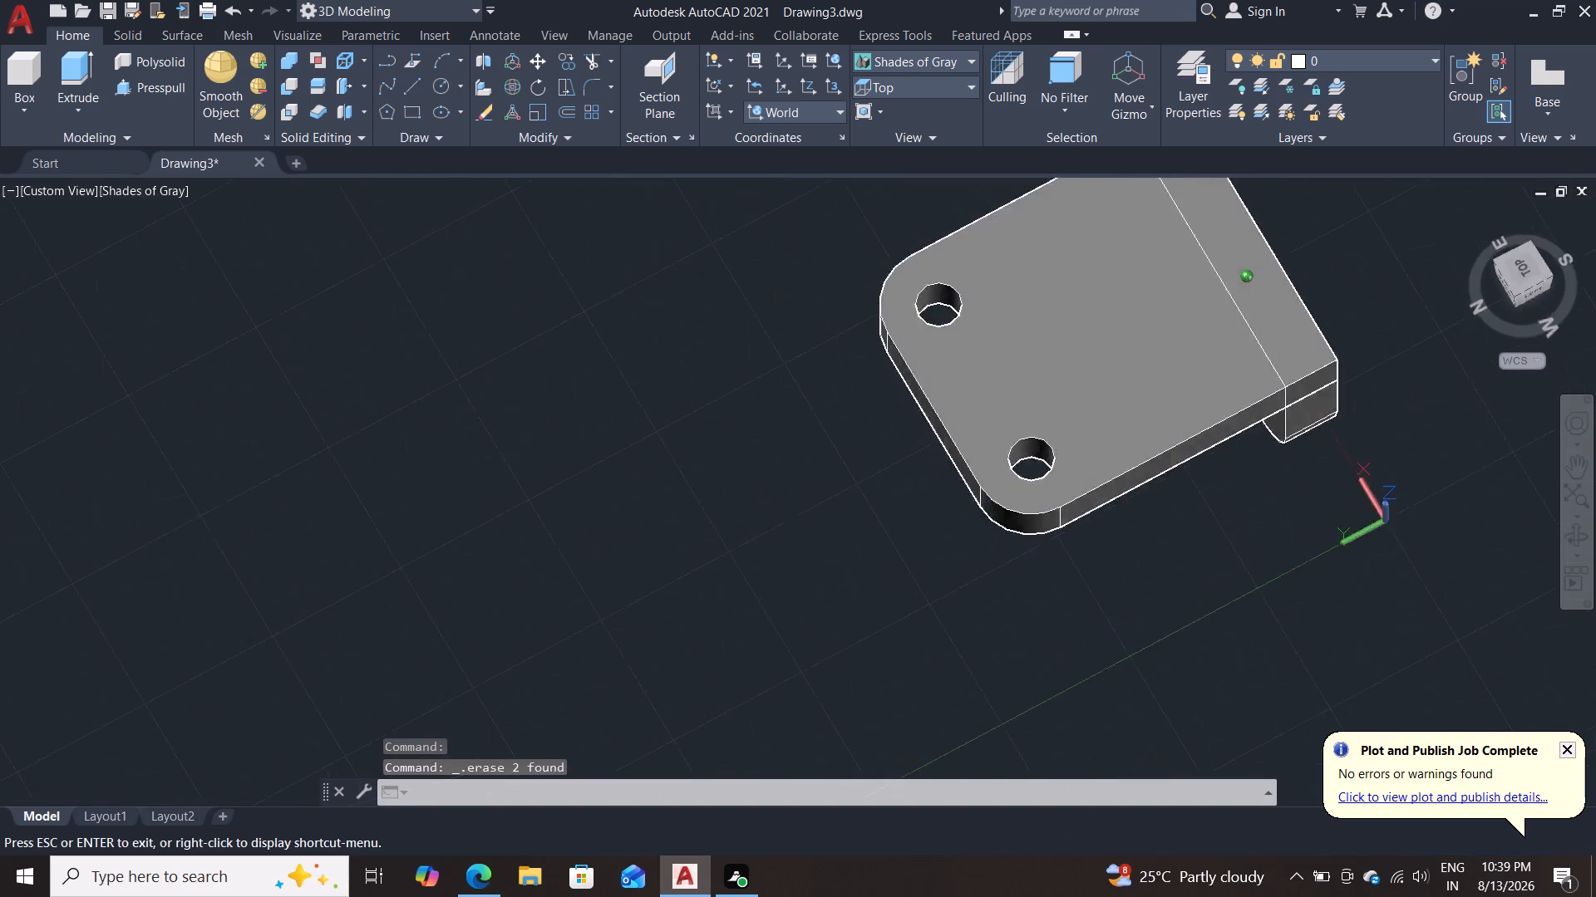
{"action": "middle_click_drag", "start_coordinate": [1033, 526], "coordinate": [1268, 403], "text": "shift"}
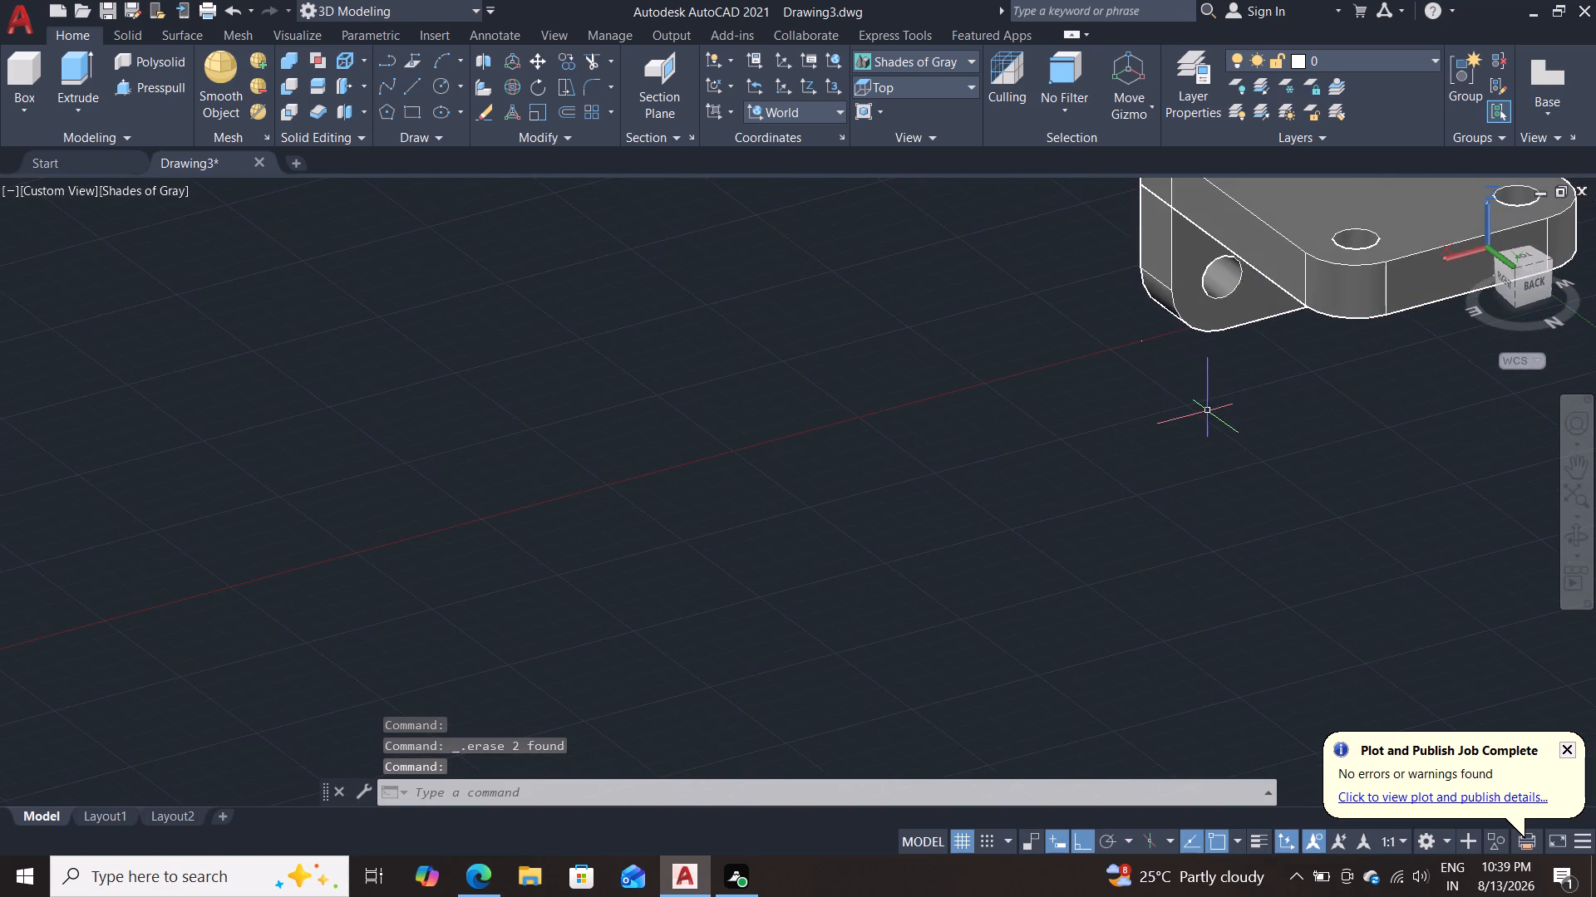
{"action": "scroll", "coordinate": [1208, 411], "scroll_direction": "up", "scroll_amount": 1}
{"action": "middle_click_drag", "start_coordinate": [1193, 463], "coordinate": [957, 704]}
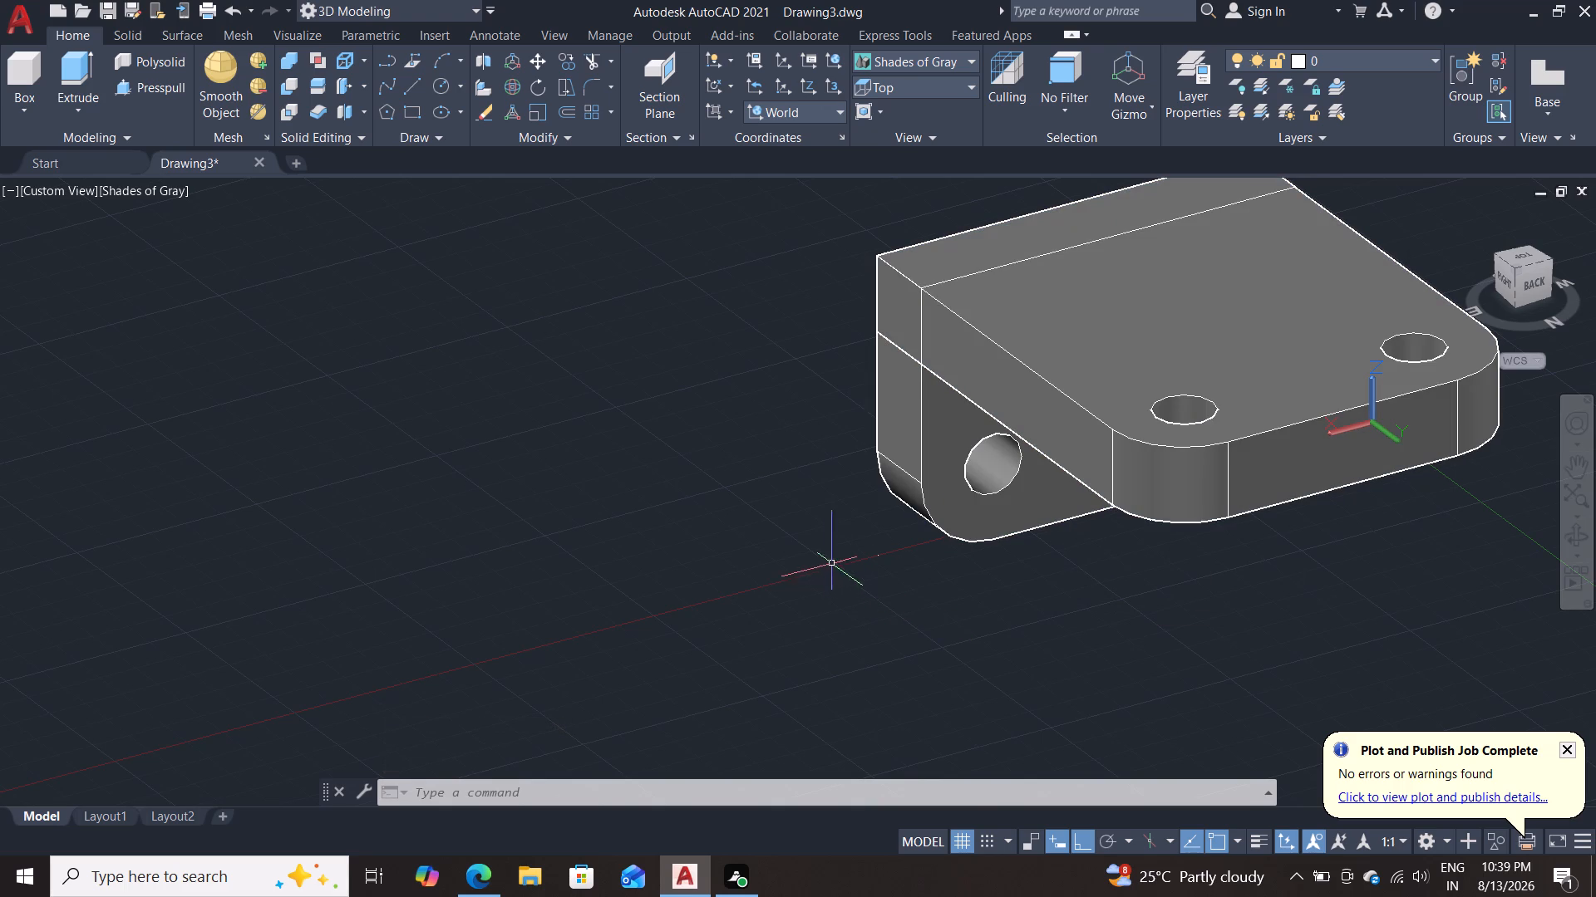
{"action": "middle_click_drag", "start_coordinate": [780, 513], "coordinate": [1064, 528], "text": "shift"}
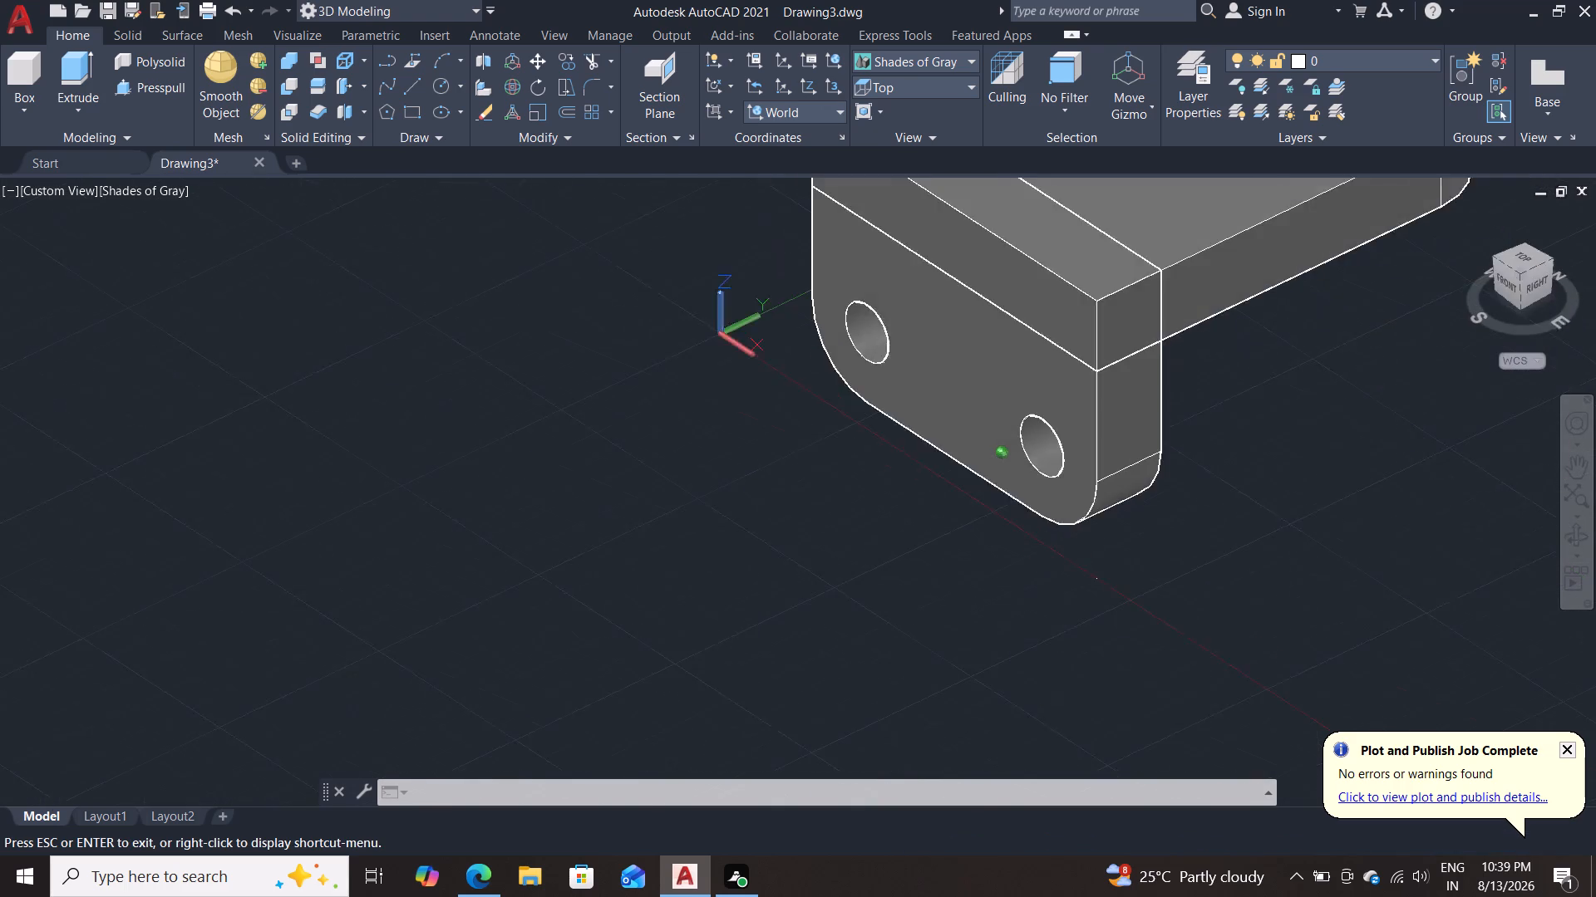
{"action": "middle_click_drag", "start_coordinate": [1064, 528], "coordinate": [1075, 576], "text": "shift"}
{"action": "scroll", "coordinate": [1224, 415], "scroll_direction": "down", "scroll_amount": 3}
{"action": "scroll", "coordinate": [1224, 415], "scroll_direction": "up", "scroll_amount": 2}
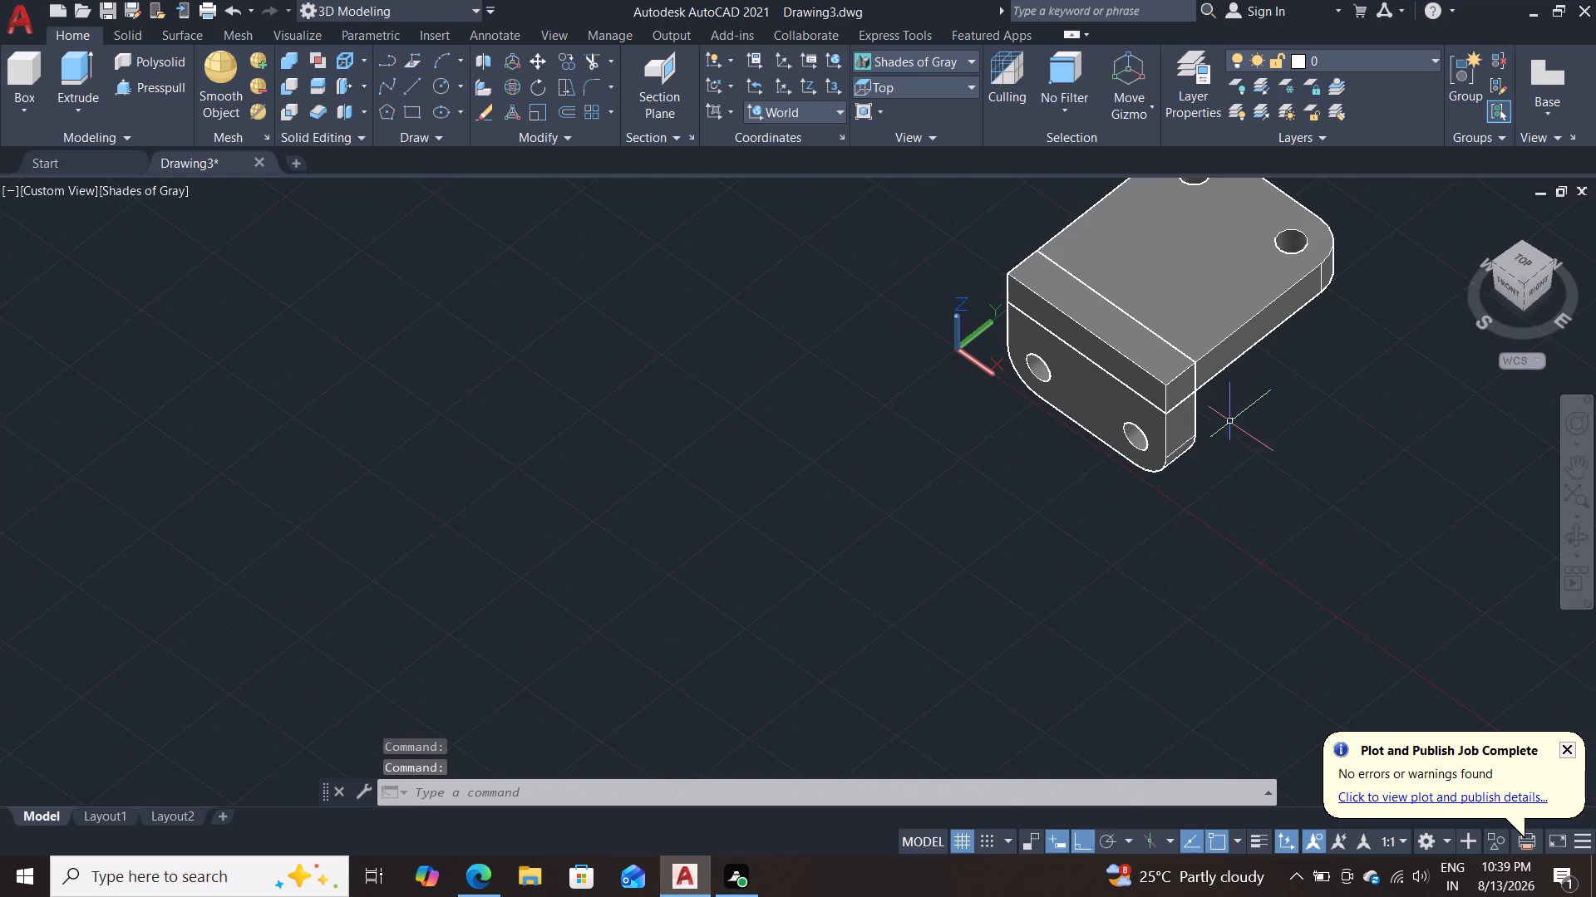
{"action": "middle_click_drag", "start_coordinate": [1230, 434], "coordinate": [1184, 554]}
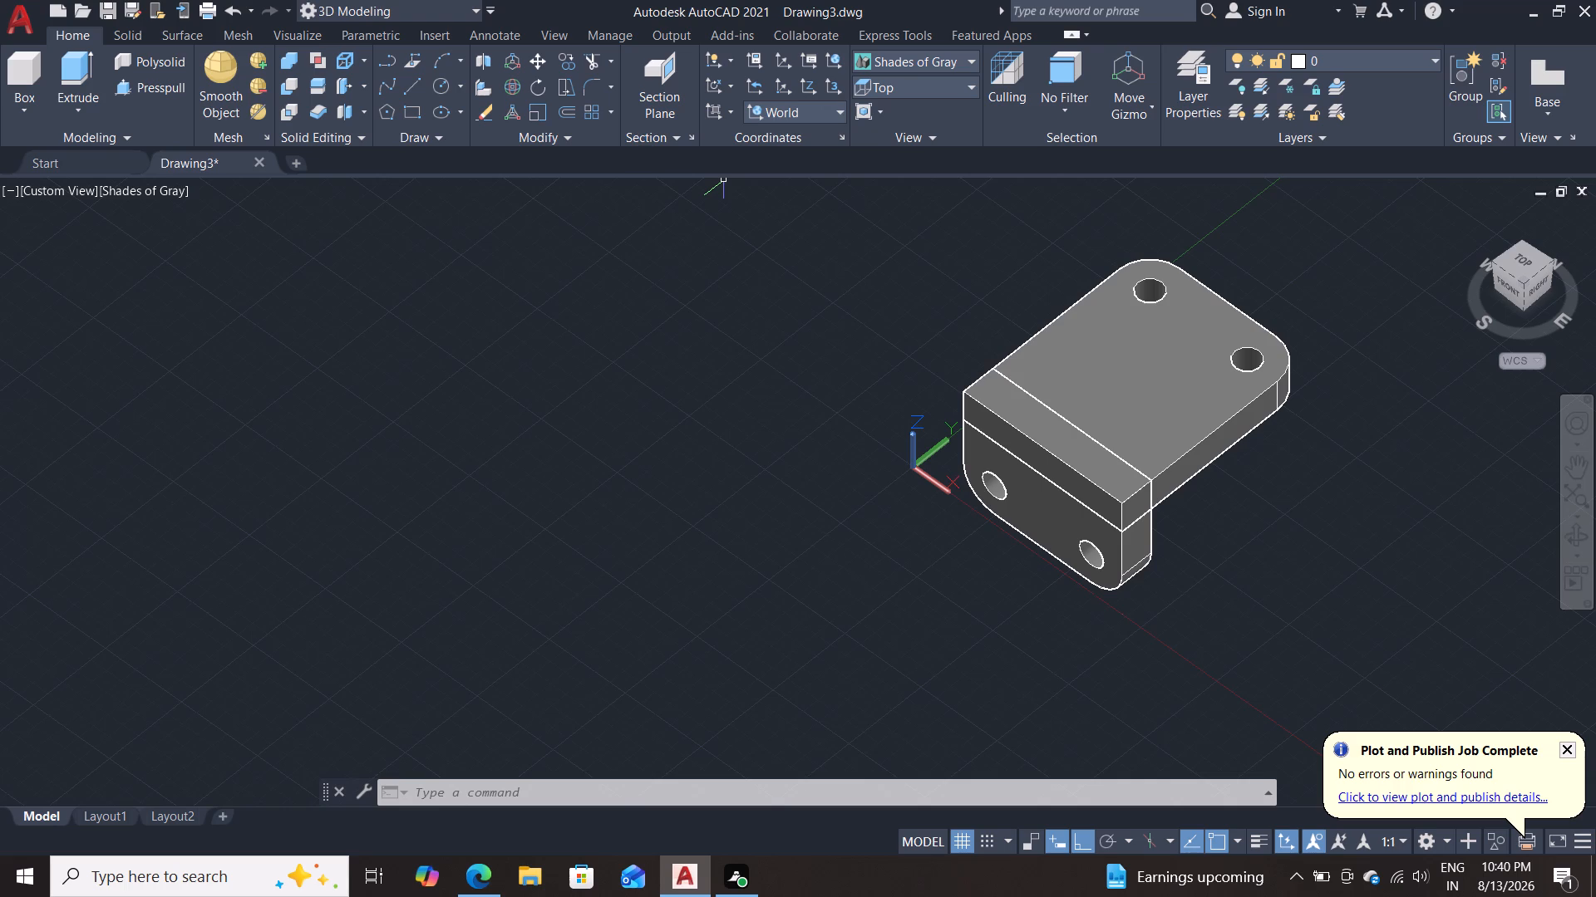
{"action": "middle_click_drag", "start_coordinate": [691, 470], "coordinate": [819, 551]}
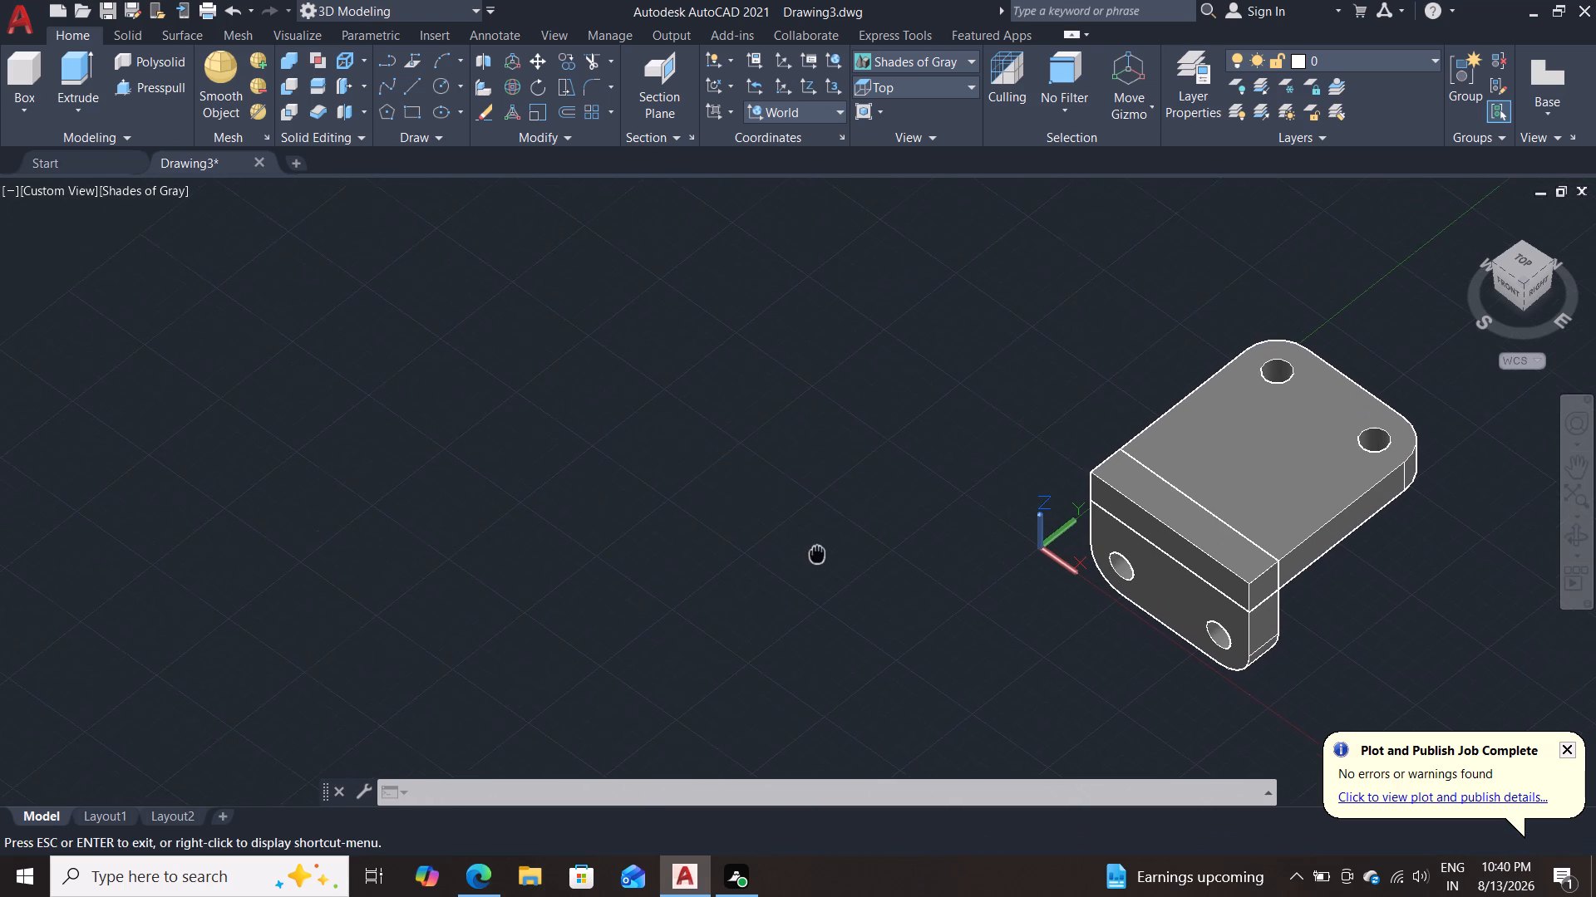
{"action": "middle_click_drag", "start_coordinate": [819, 551], "coordinate": [820, 552]}
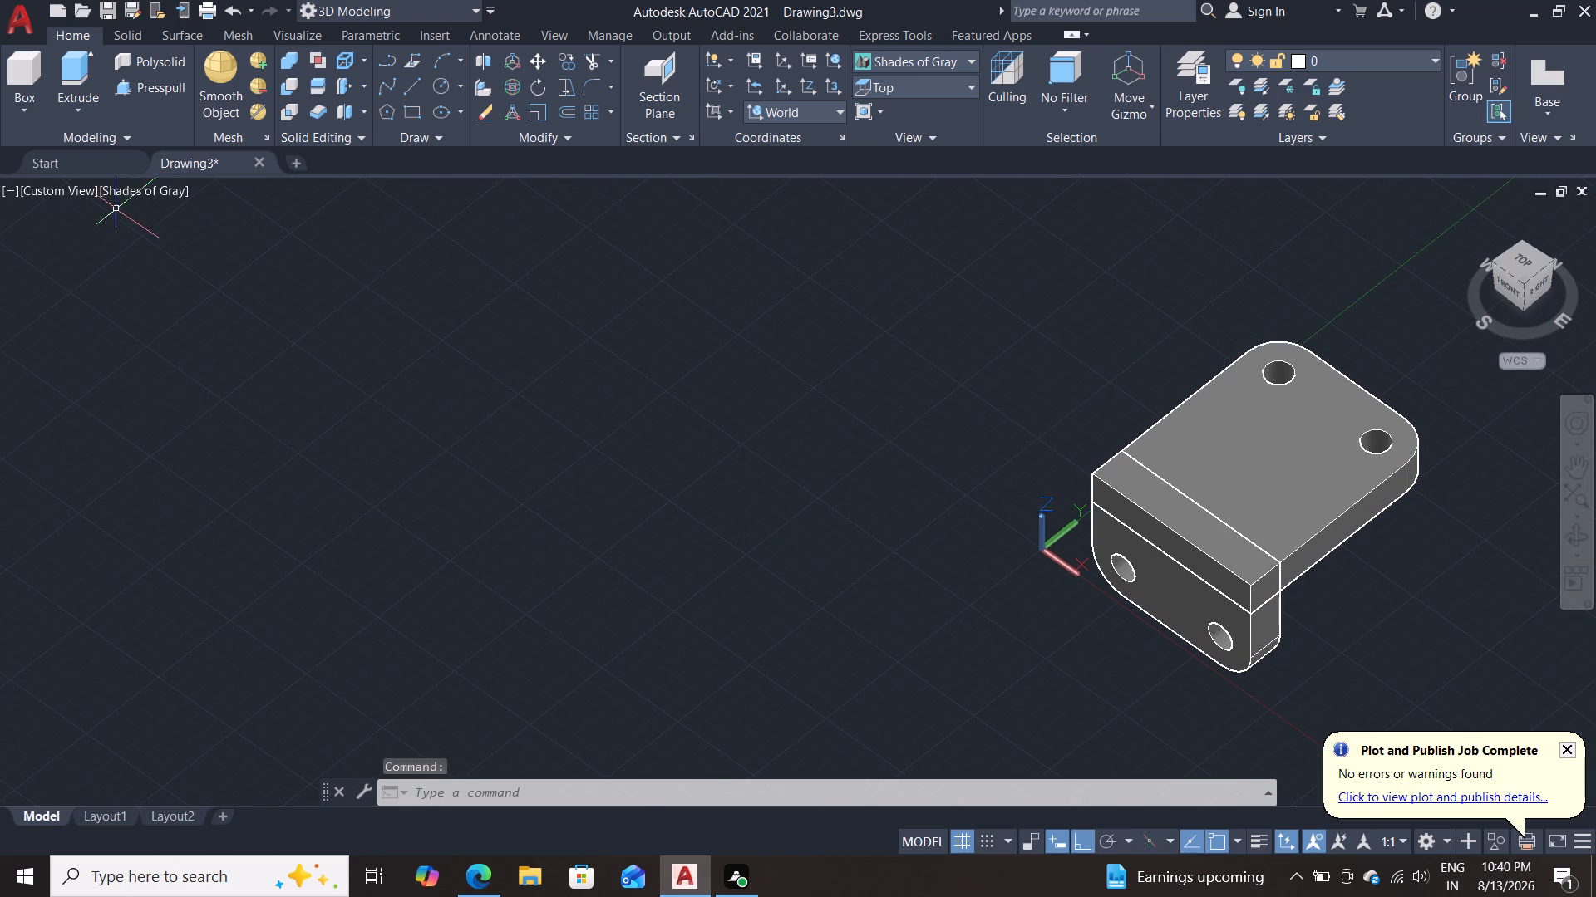
Switch the viewport to the preset Top view of the bracket.
{"action": "left_click", "coordinate": [121, 195]}
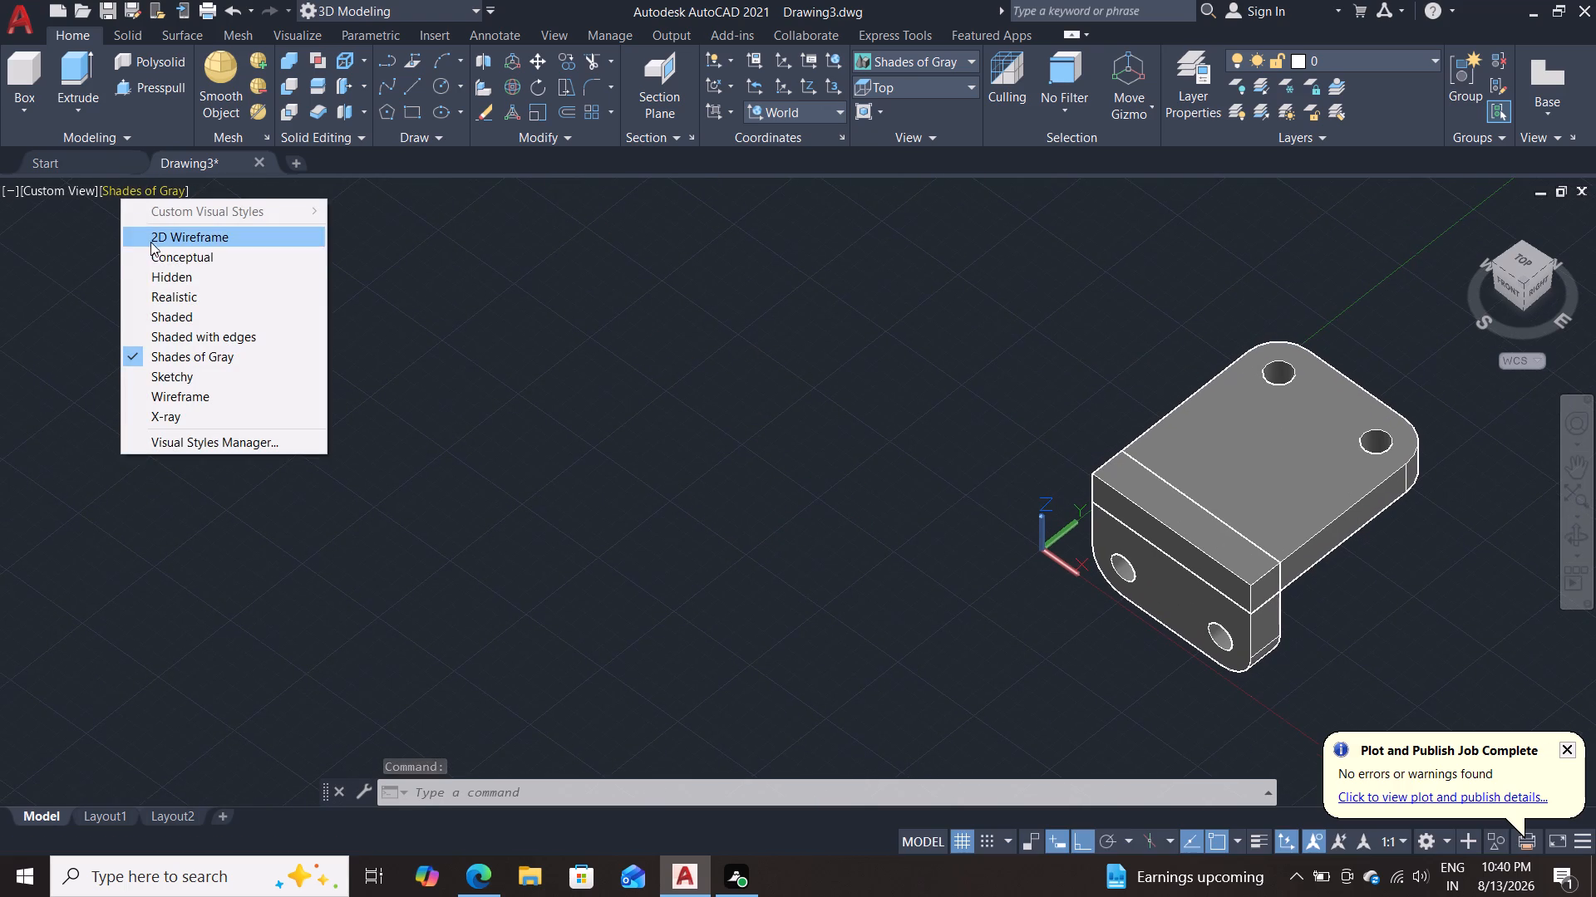
{"action": "left_click", "coordinate": [730, 258]}
{"action": "left_click", "coordinate": [916, 91]}
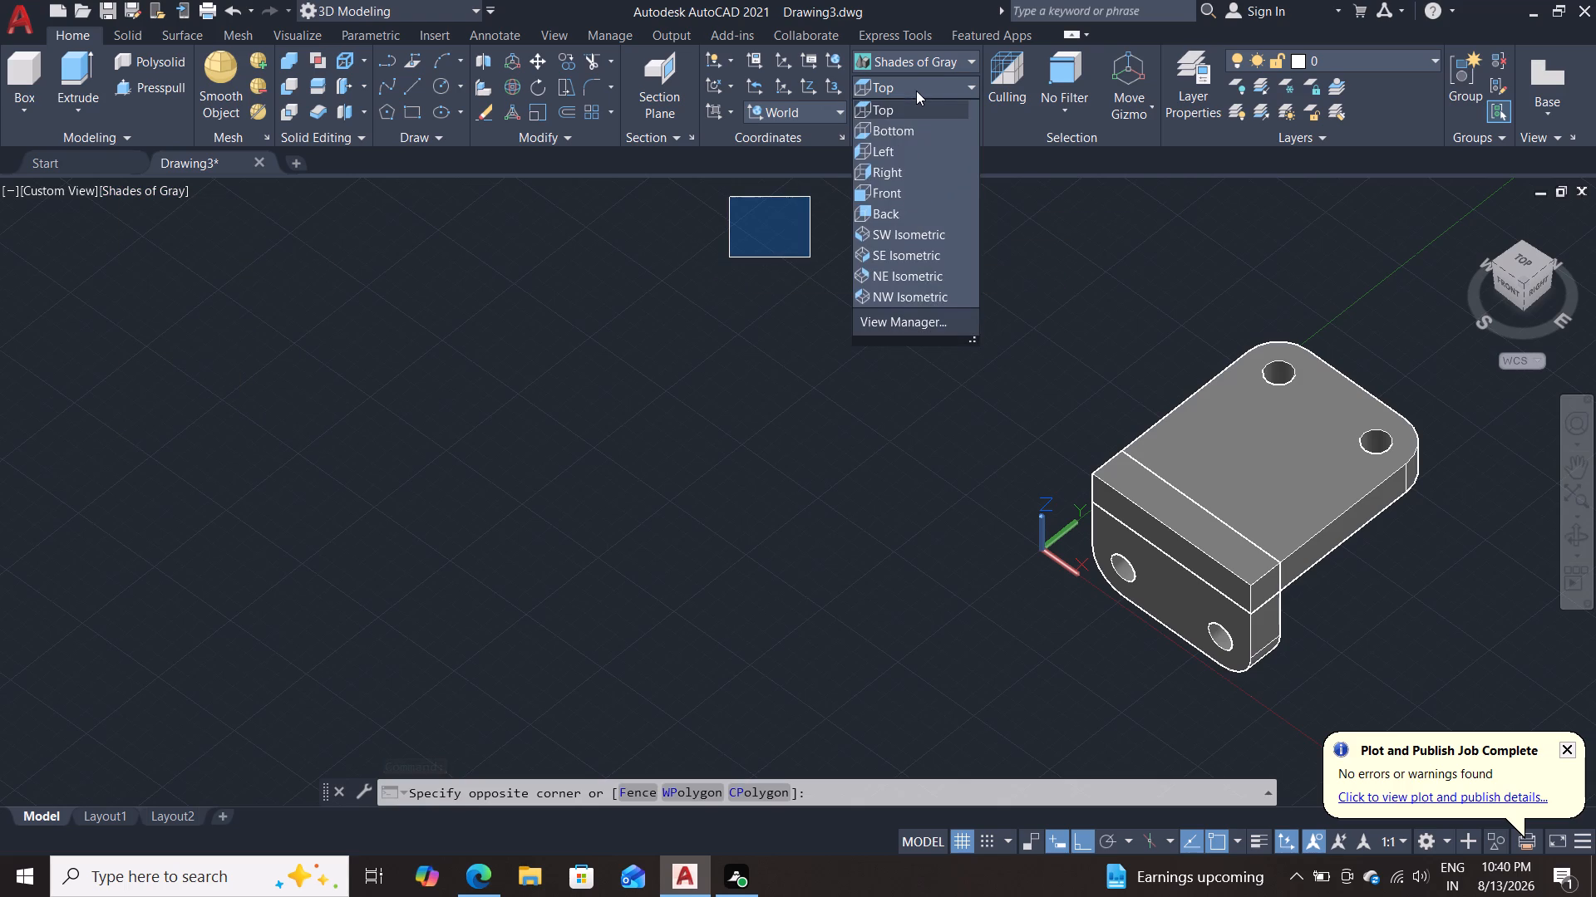
{"action": "left_click", "coordinate": [909, 113]}
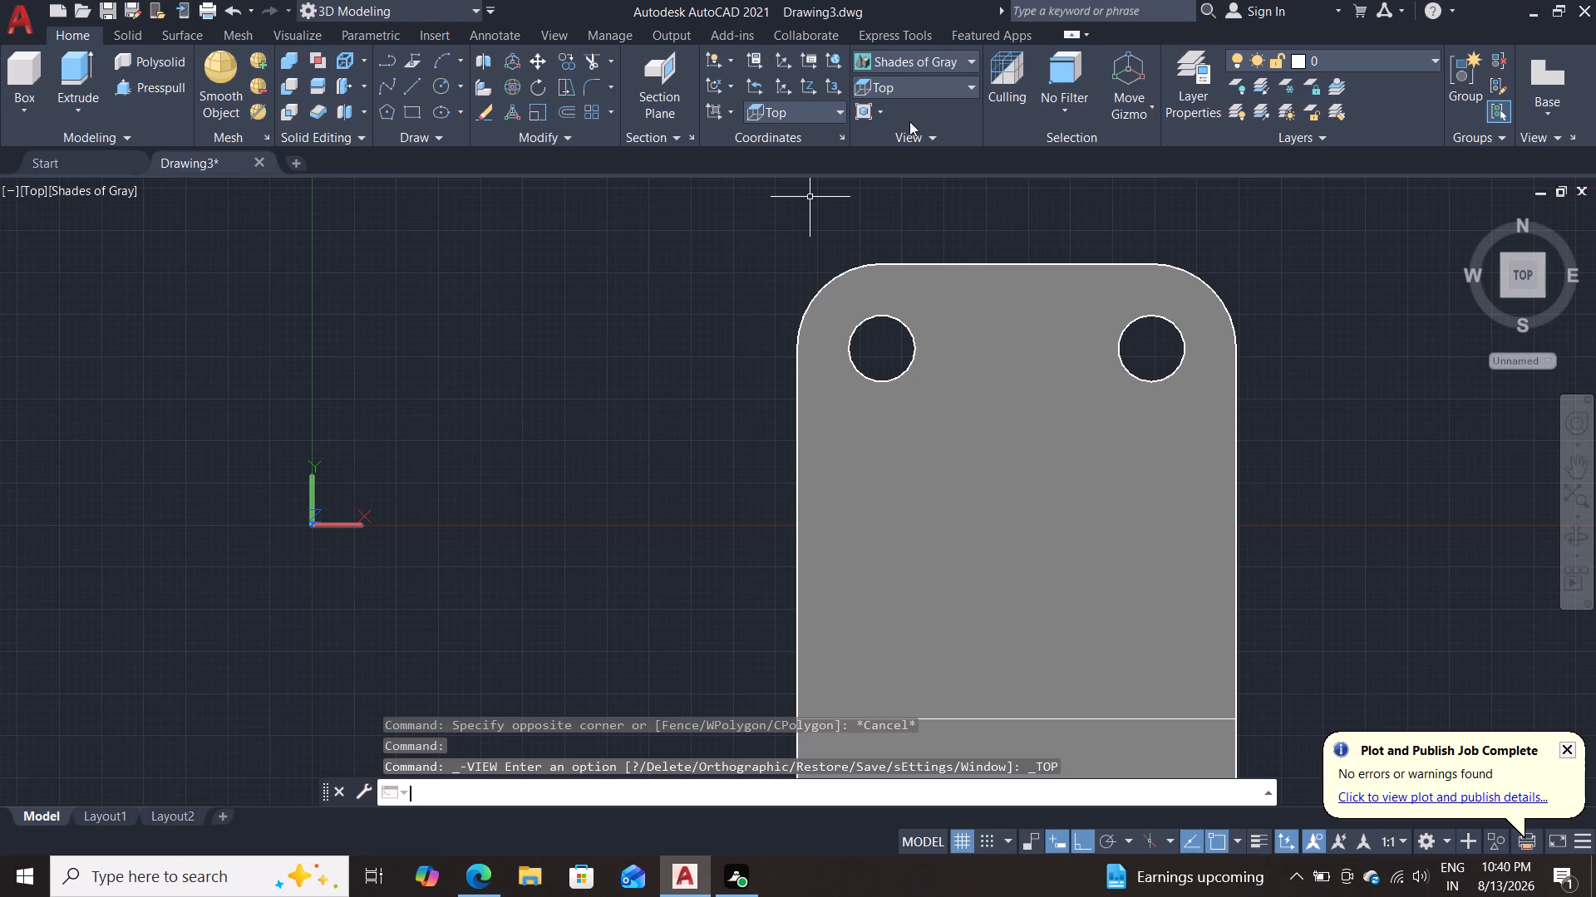
{"action": "scroll", "coordinate": [909, 210], "scroll_direction": "down", "scroll_amount": 2}
{"action": "scroll", "coordinate": [774, 532], "scroll_direction": "down", "scroll_amount": 2}
{"action": "scroll", "coordinate": [686, 453], "scroll_direction": "up", "scroll_amount": 1}
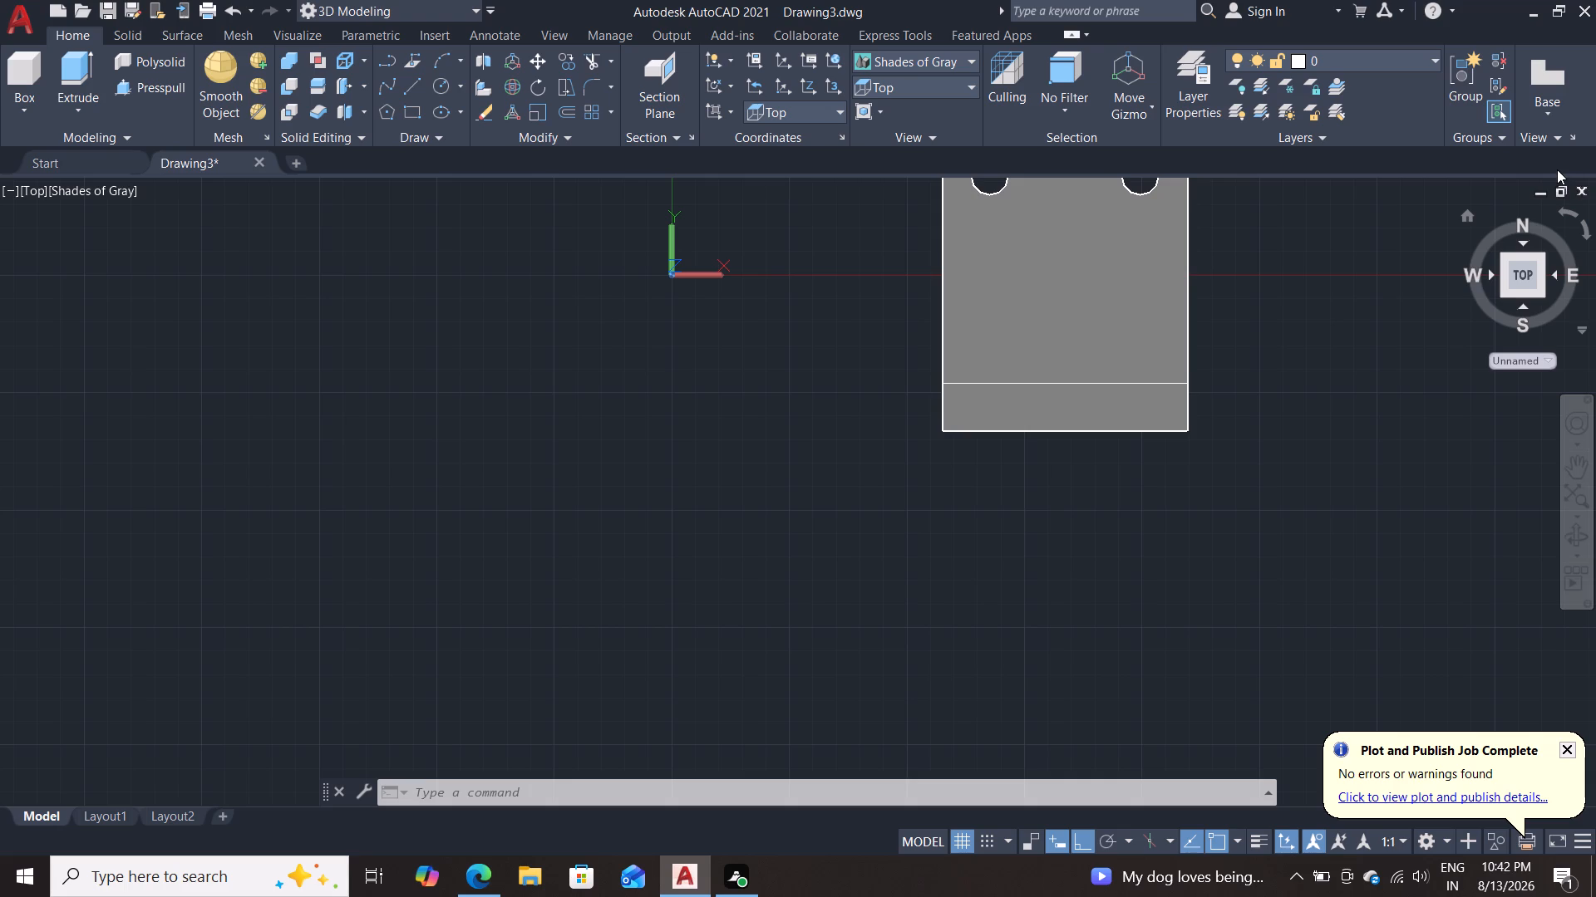
{"action": "scroll", "coordinate": [560, 507], "scroll_direction": "down", "scroll_amount": 1}
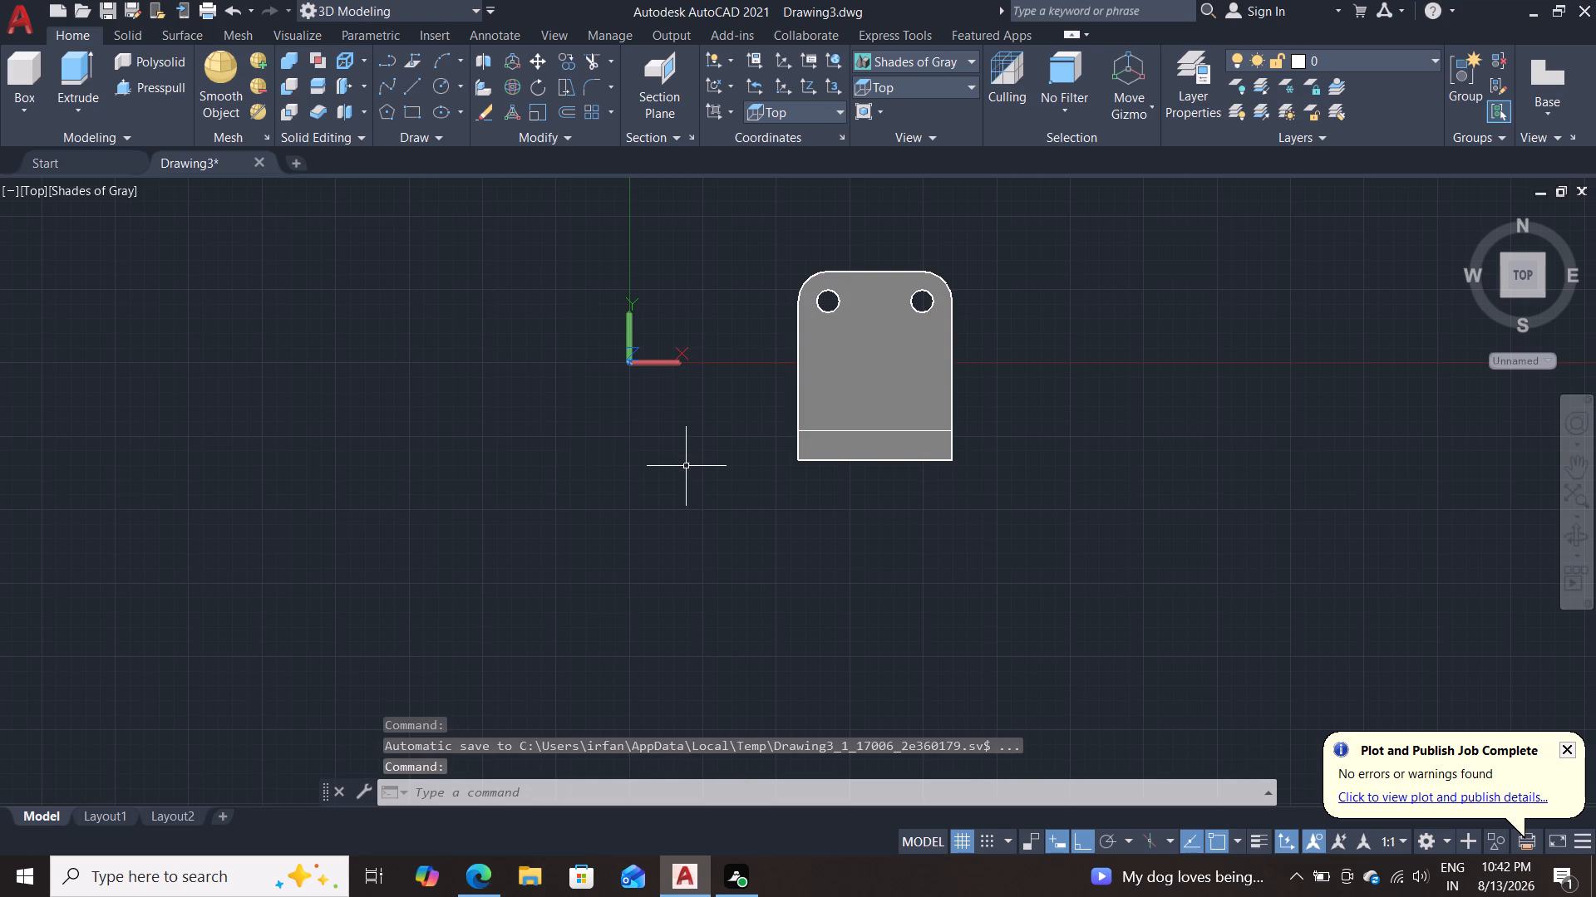
Reapply the preset Top view with the whole bracket in sight.
{"action": "left_click", "coordinate": [879, 81]}
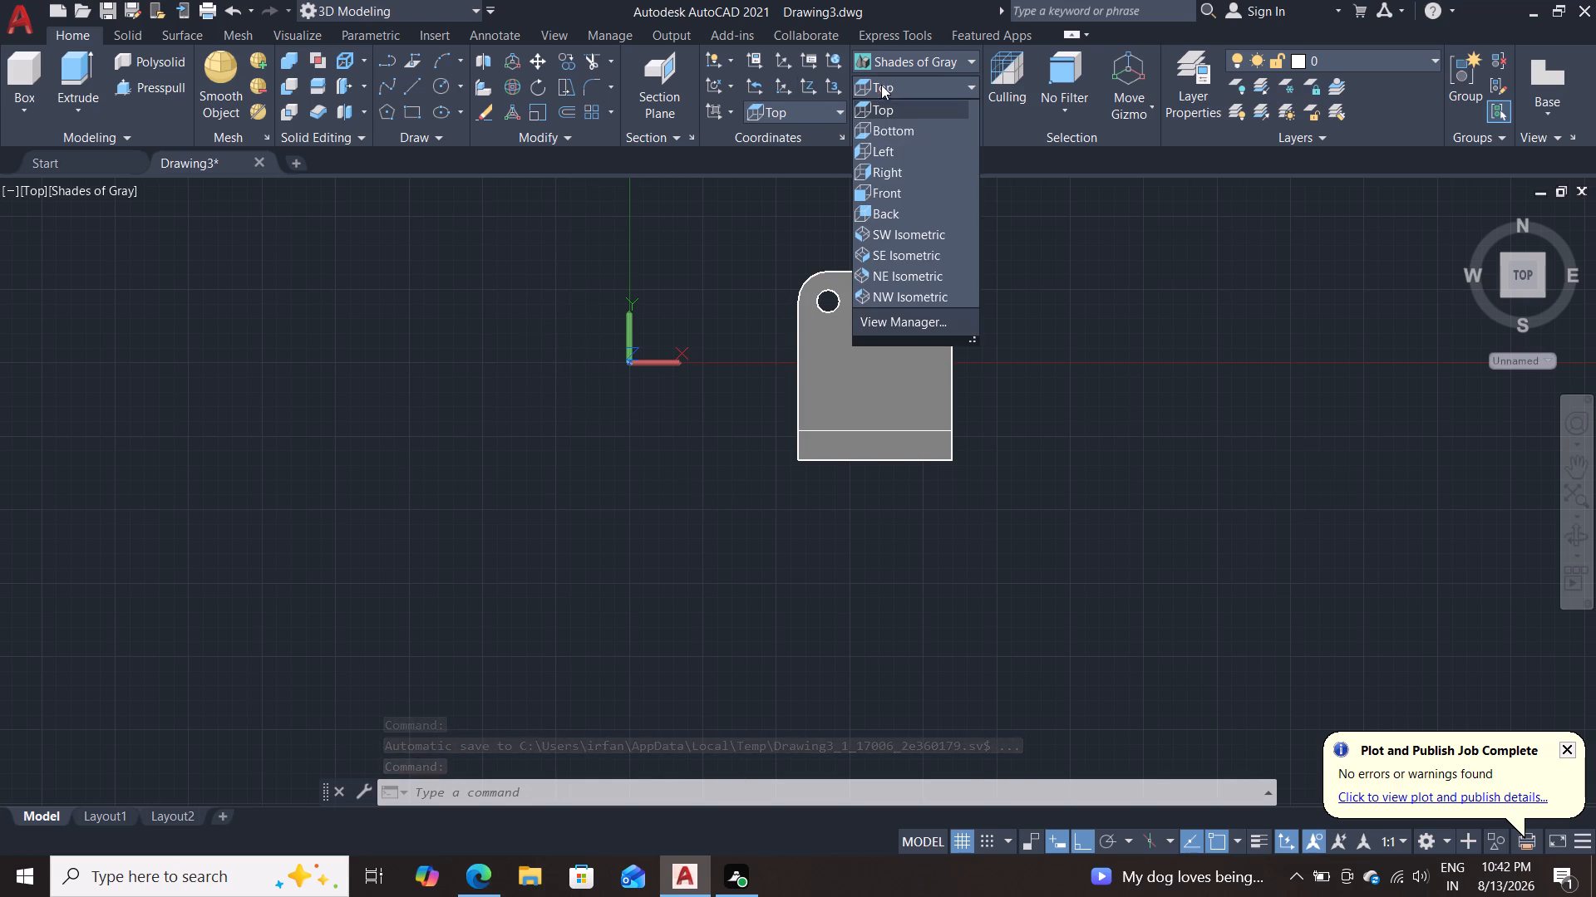
{"action": "left_click", "coordinate": [892, 120]}
{"action": "triple_click", "coordinate": [892, 120]}
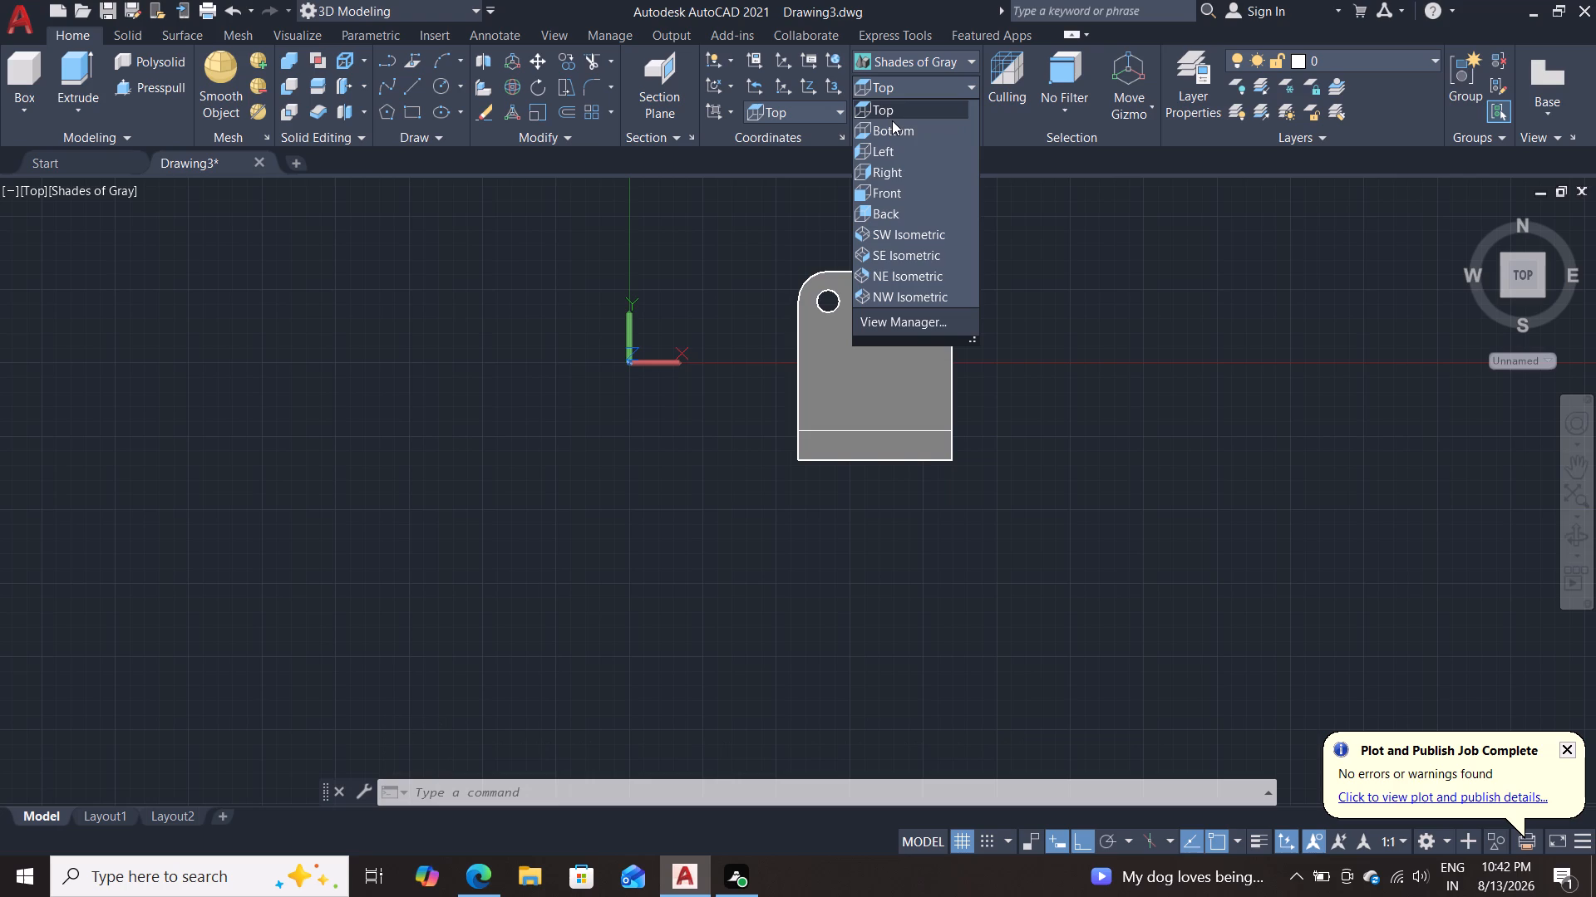
{"action": "left_click", "coordinate": [886, 108]}
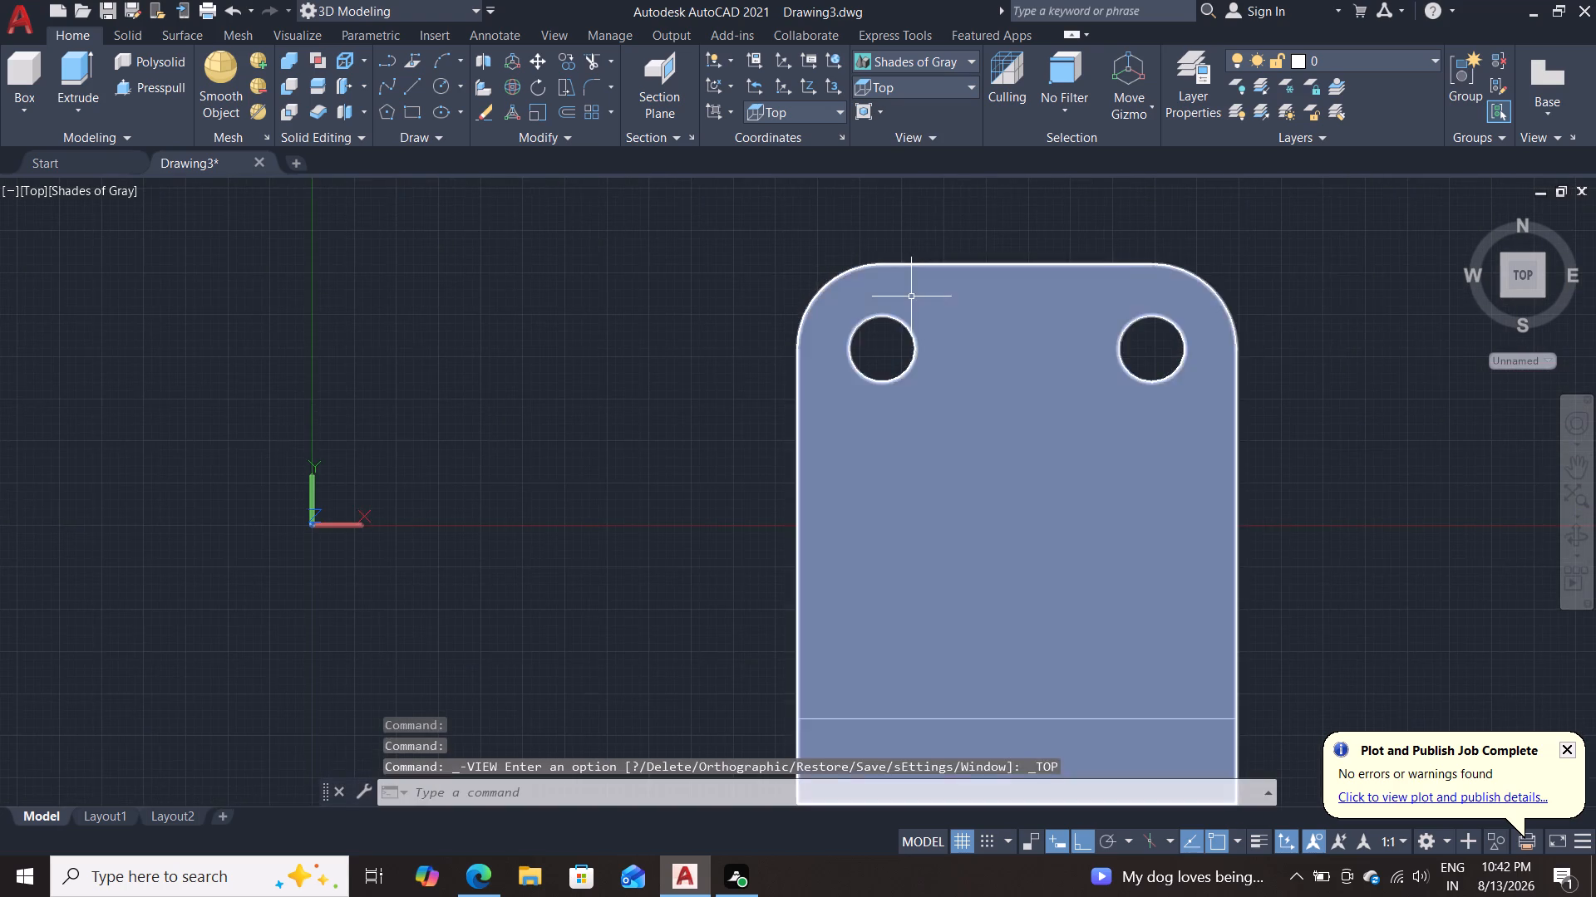
{"action": "scroll", "coordinate": [912, 297], "scroll_direction": "down", "scroll_amount": 1}
{"action": "right_click_drag", "start_coordinate": [933, 332], "coordinate": [815, 294]}
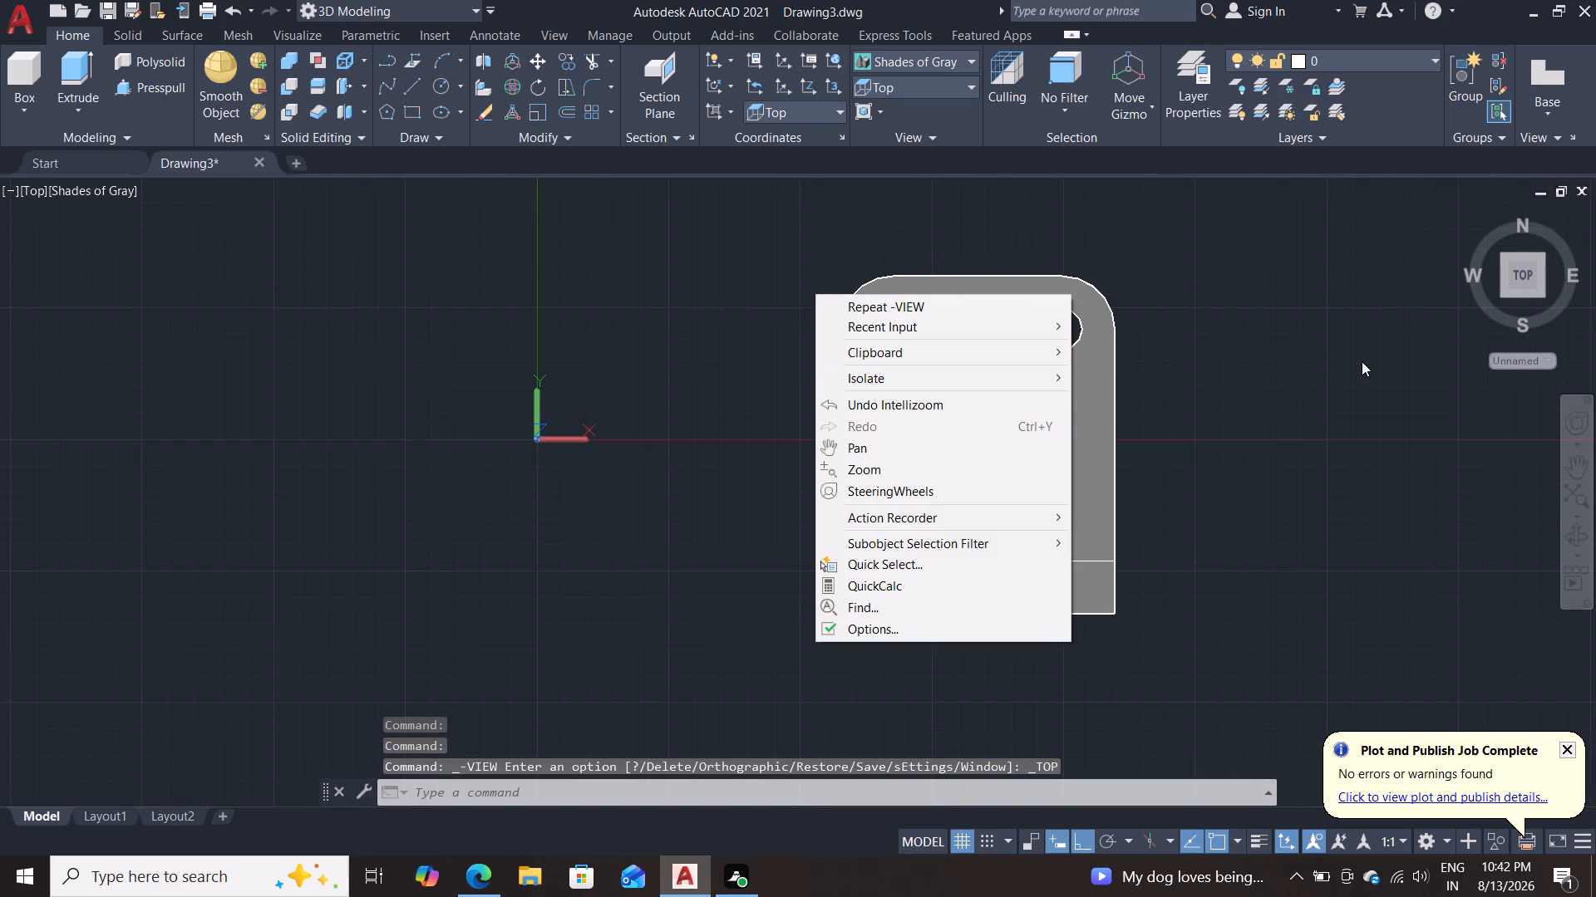
{"action": "key", "text": "Escape"}
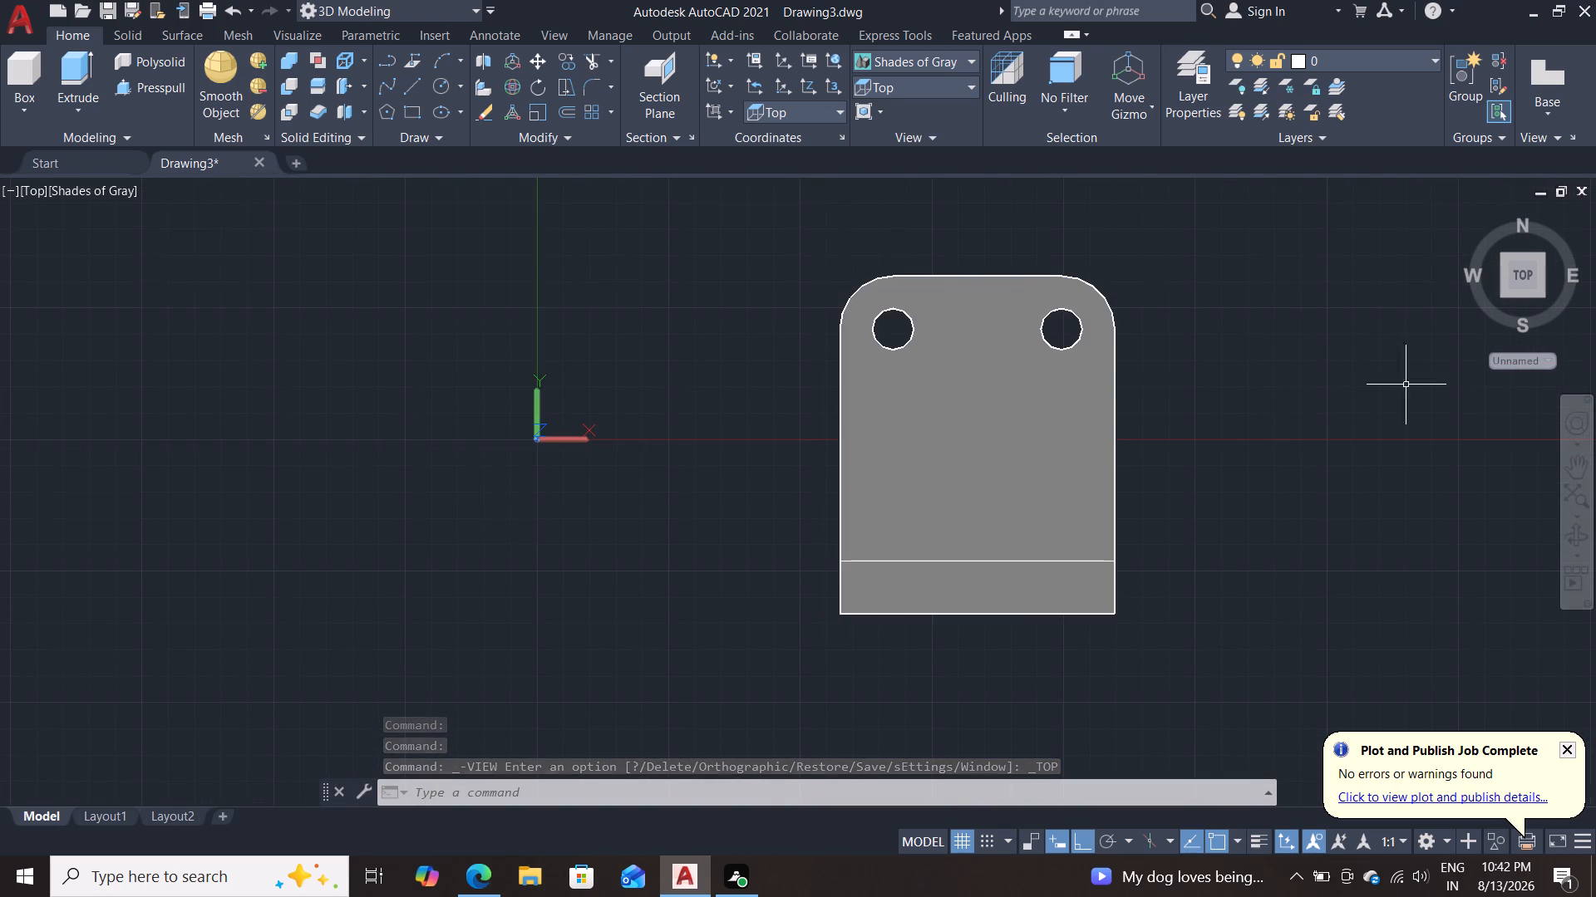
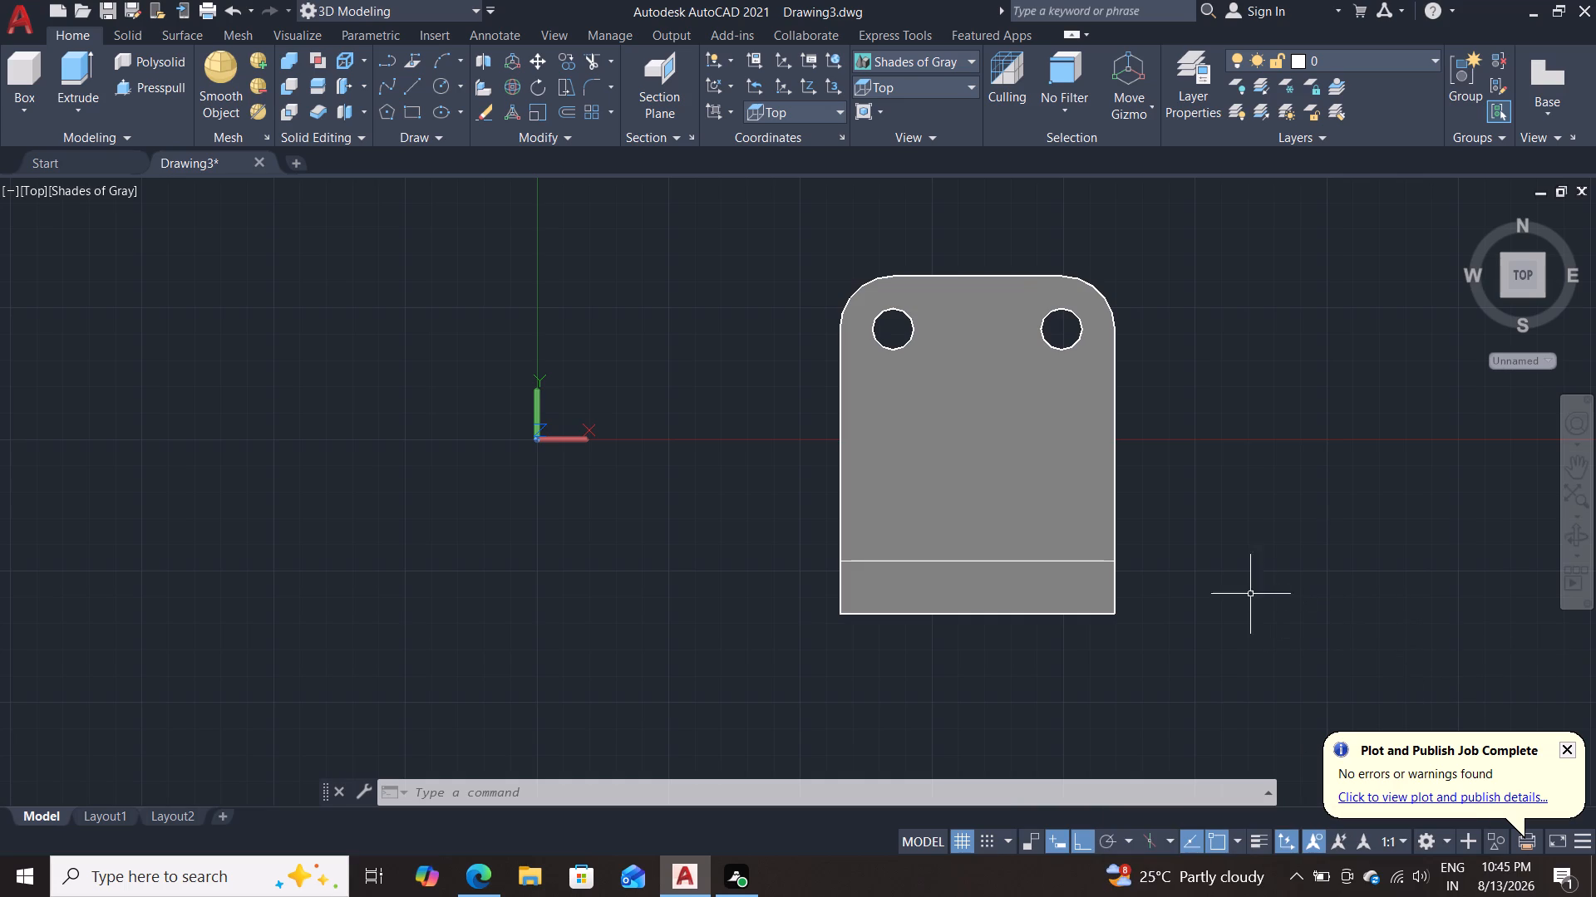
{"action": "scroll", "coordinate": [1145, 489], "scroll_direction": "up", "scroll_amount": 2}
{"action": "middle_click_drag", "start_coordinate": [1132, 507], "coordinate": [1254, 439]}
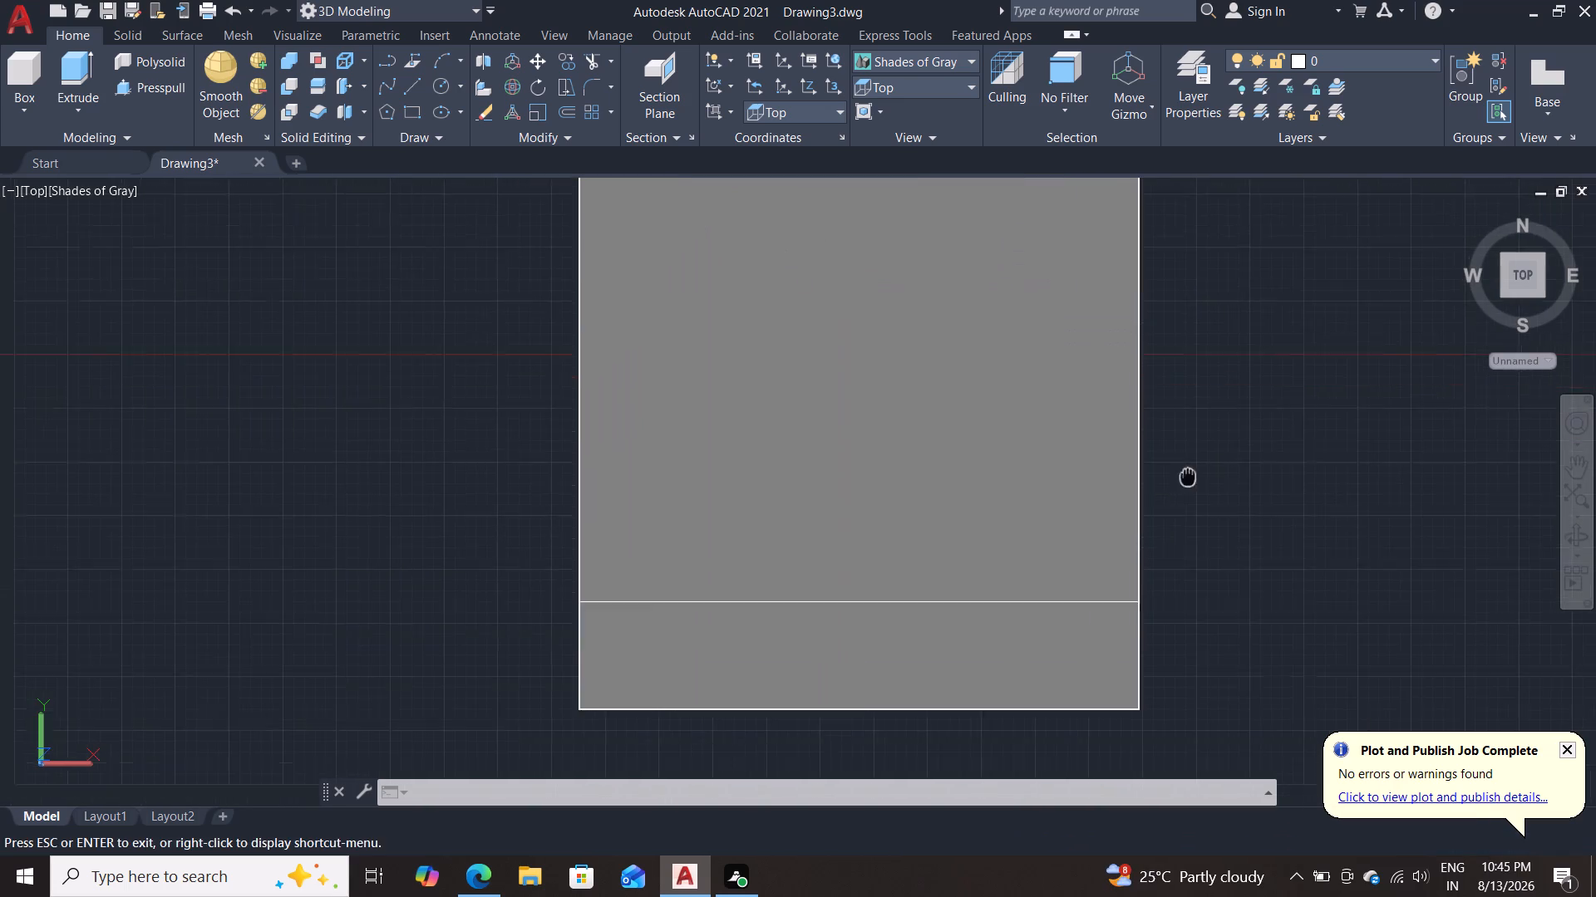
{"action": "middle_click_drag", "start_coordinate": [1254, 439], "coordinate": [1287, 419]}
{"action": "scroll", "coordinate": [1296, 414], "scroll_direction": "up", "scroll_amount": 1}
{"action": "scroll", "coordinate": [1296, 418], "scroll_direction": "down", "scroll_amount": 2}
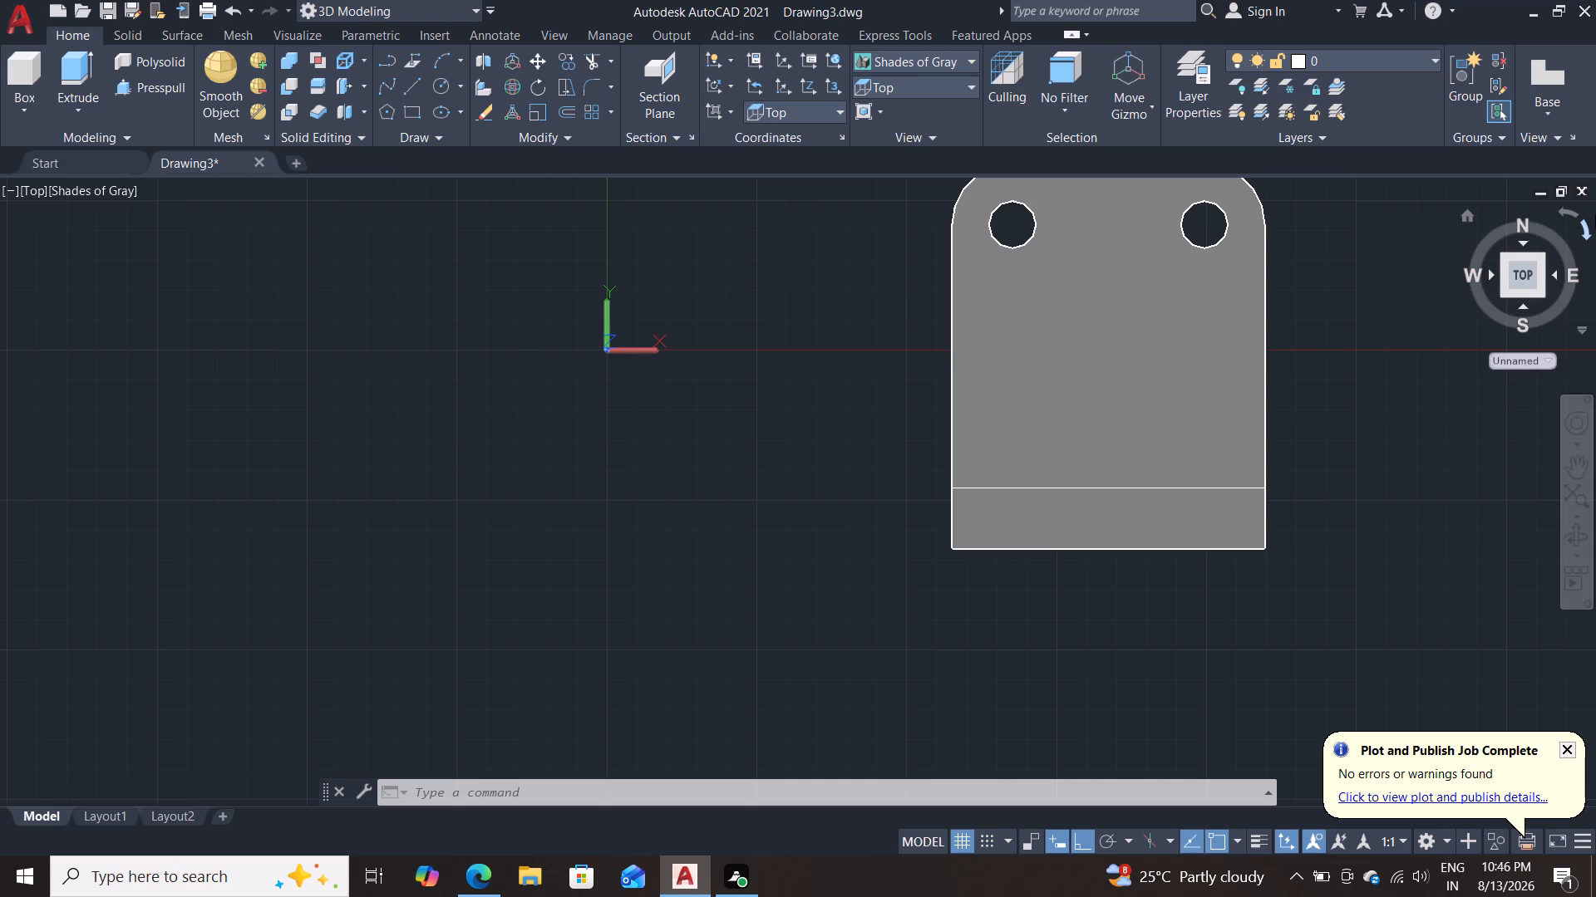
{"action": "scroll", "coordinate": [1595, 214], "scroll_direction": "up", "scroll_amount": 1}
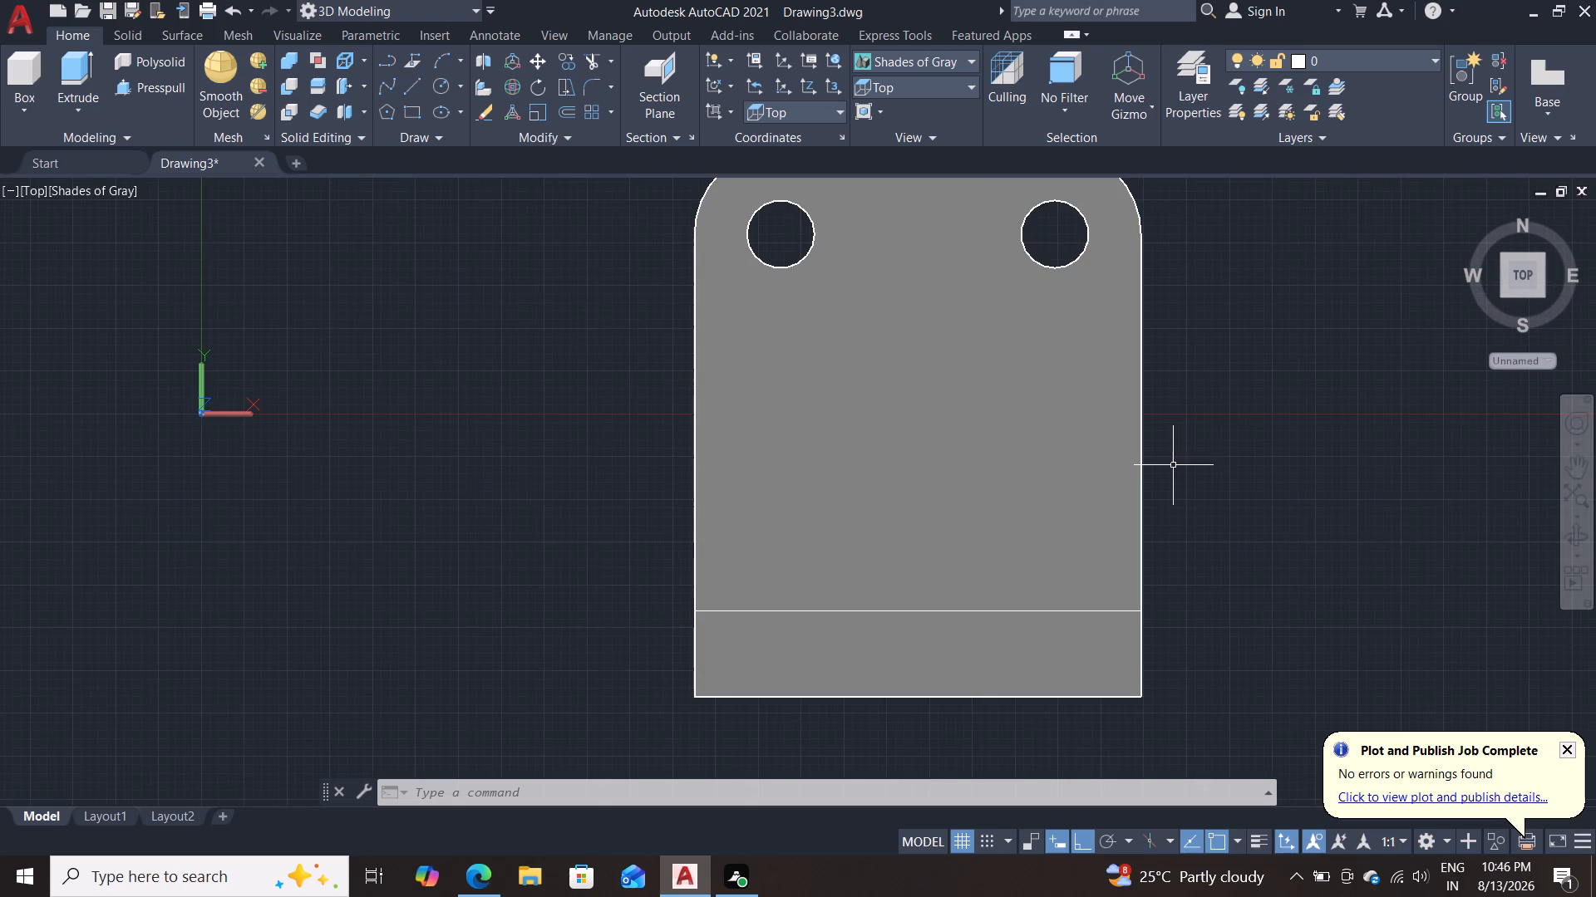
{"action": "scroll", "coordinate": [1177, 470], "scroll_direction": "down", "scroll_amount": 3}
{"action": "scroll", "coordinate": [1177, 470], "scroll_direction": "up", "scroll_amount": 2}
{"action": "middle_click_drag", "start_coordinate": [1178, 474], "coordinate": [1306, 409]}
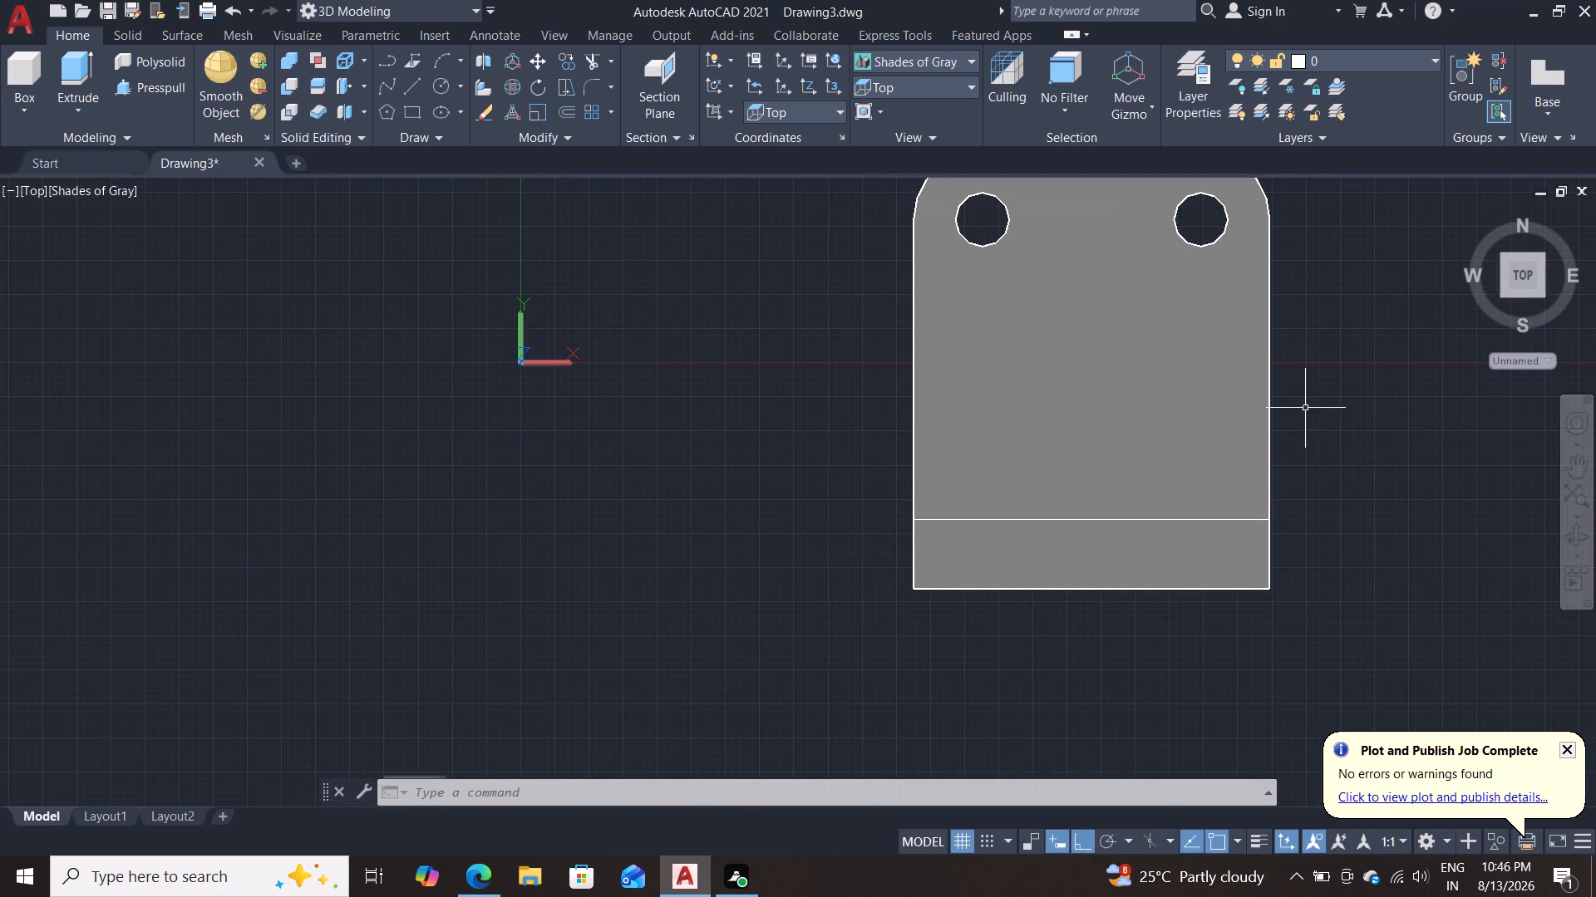
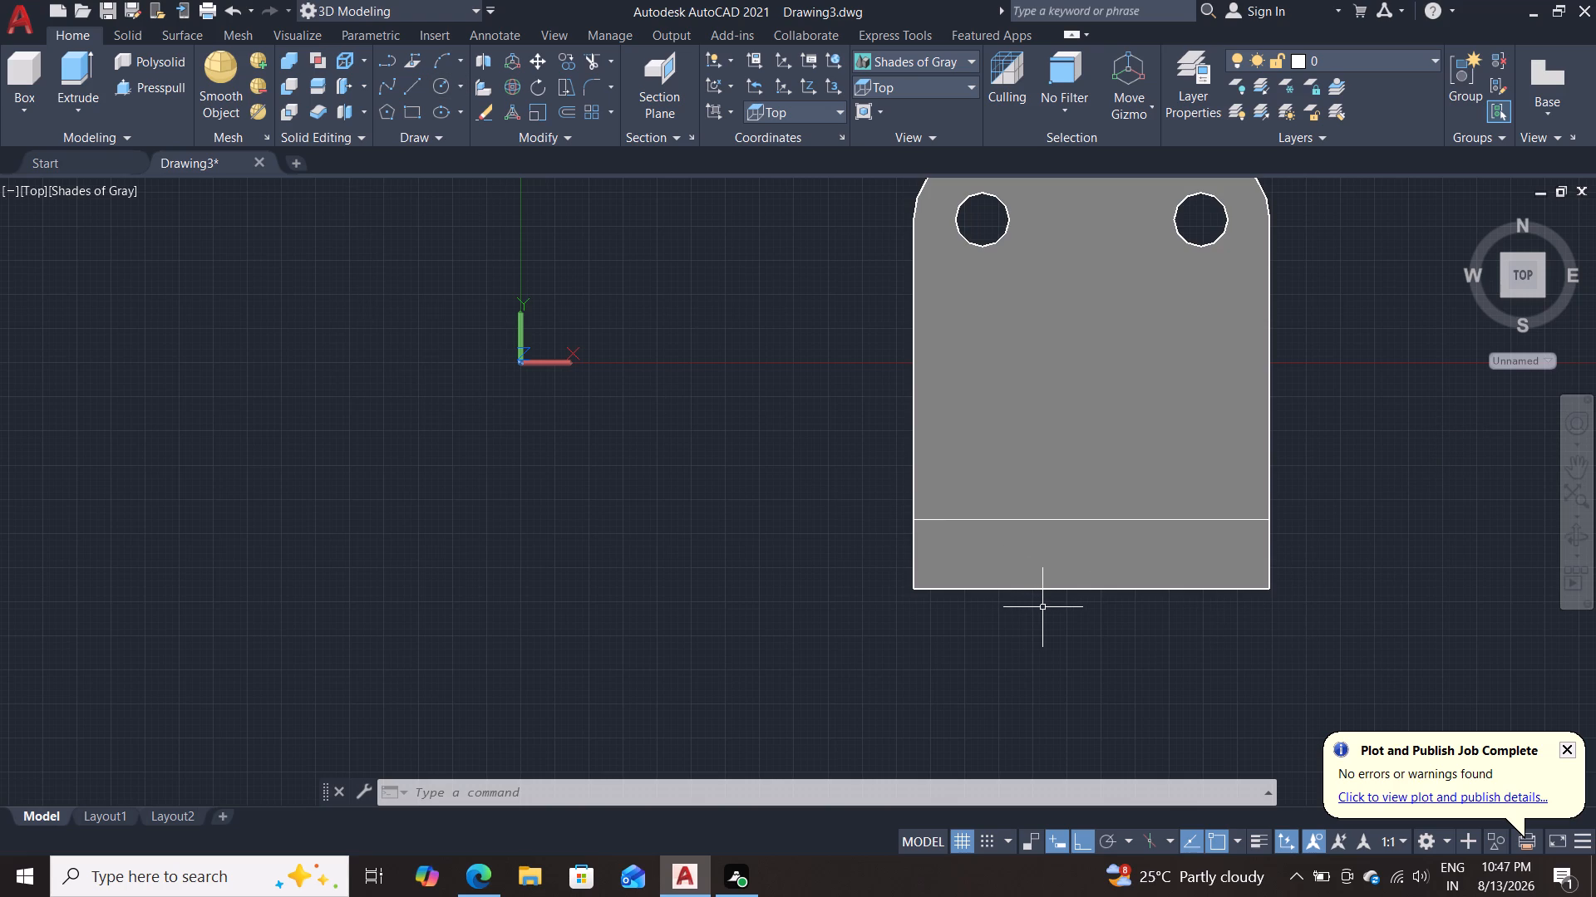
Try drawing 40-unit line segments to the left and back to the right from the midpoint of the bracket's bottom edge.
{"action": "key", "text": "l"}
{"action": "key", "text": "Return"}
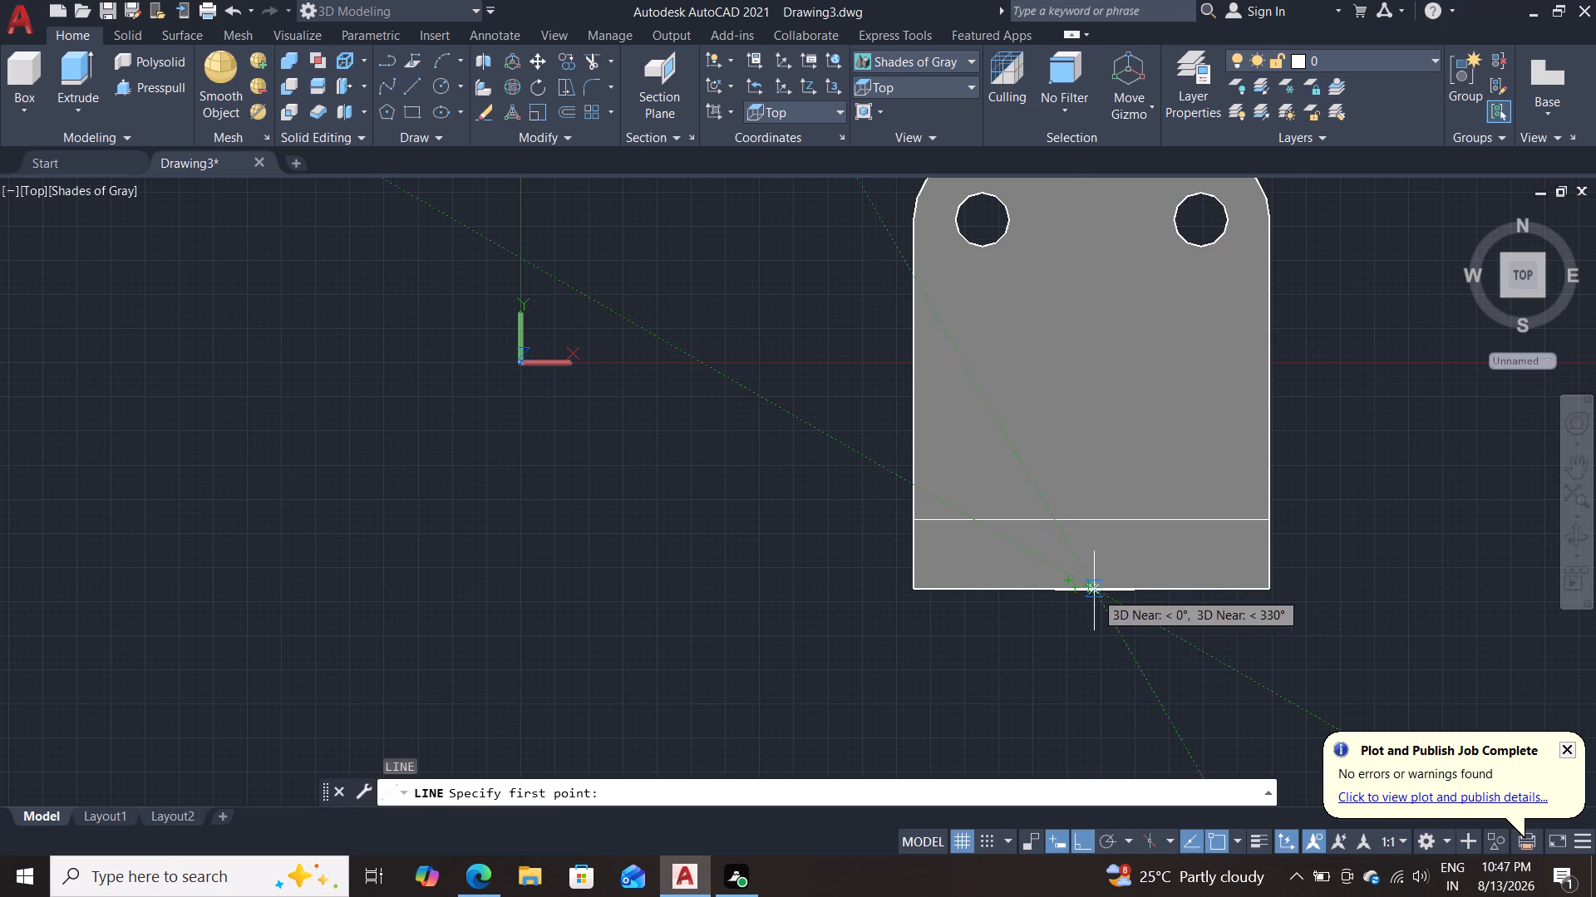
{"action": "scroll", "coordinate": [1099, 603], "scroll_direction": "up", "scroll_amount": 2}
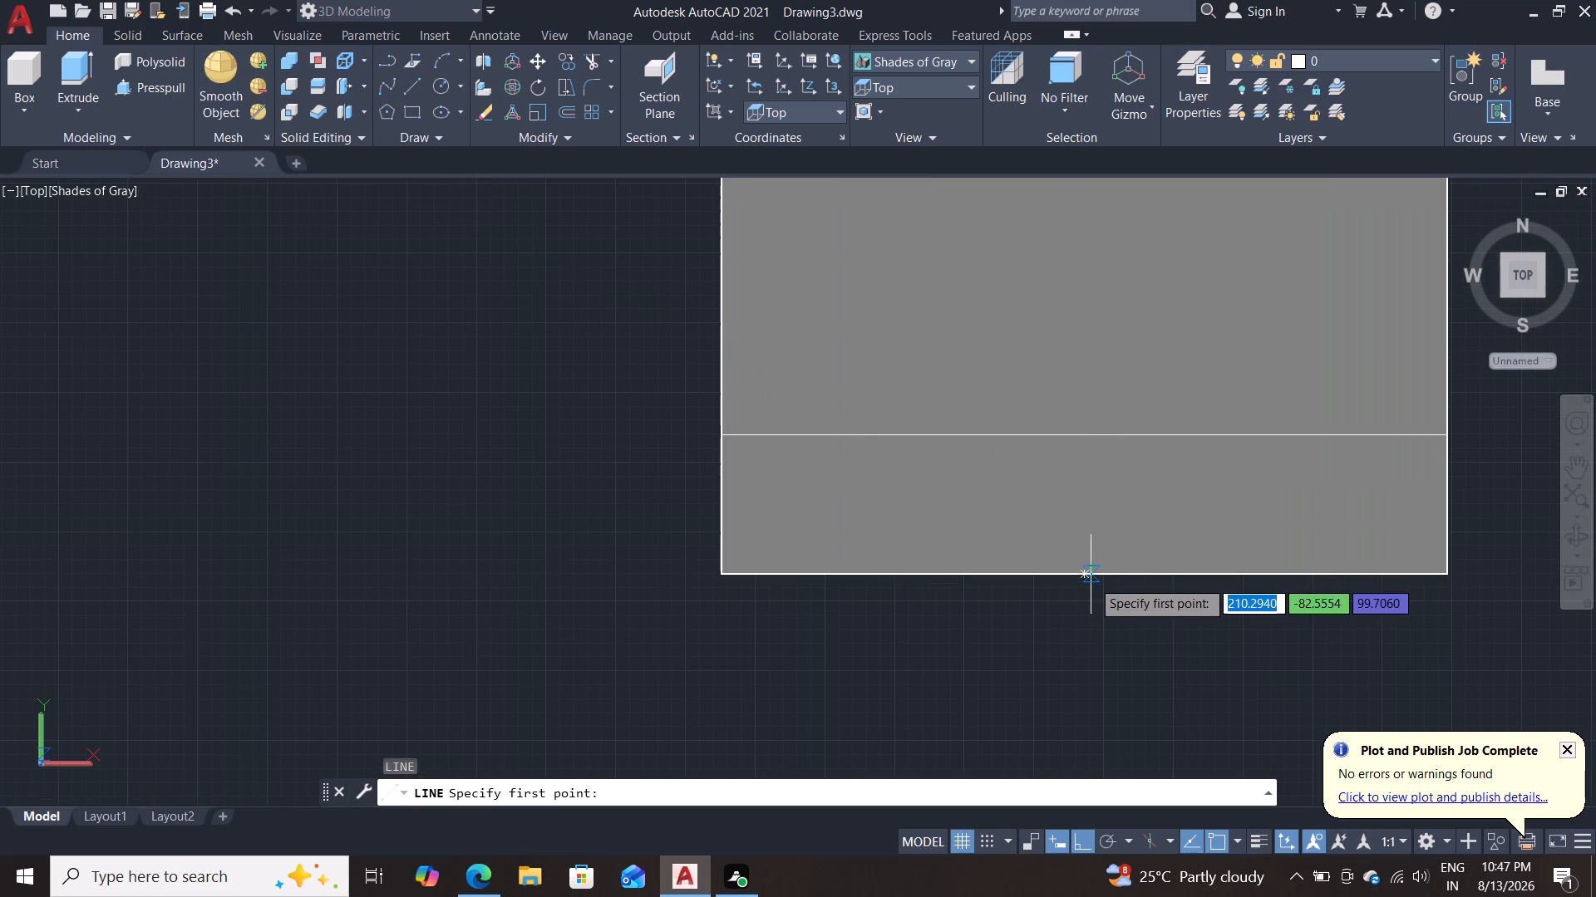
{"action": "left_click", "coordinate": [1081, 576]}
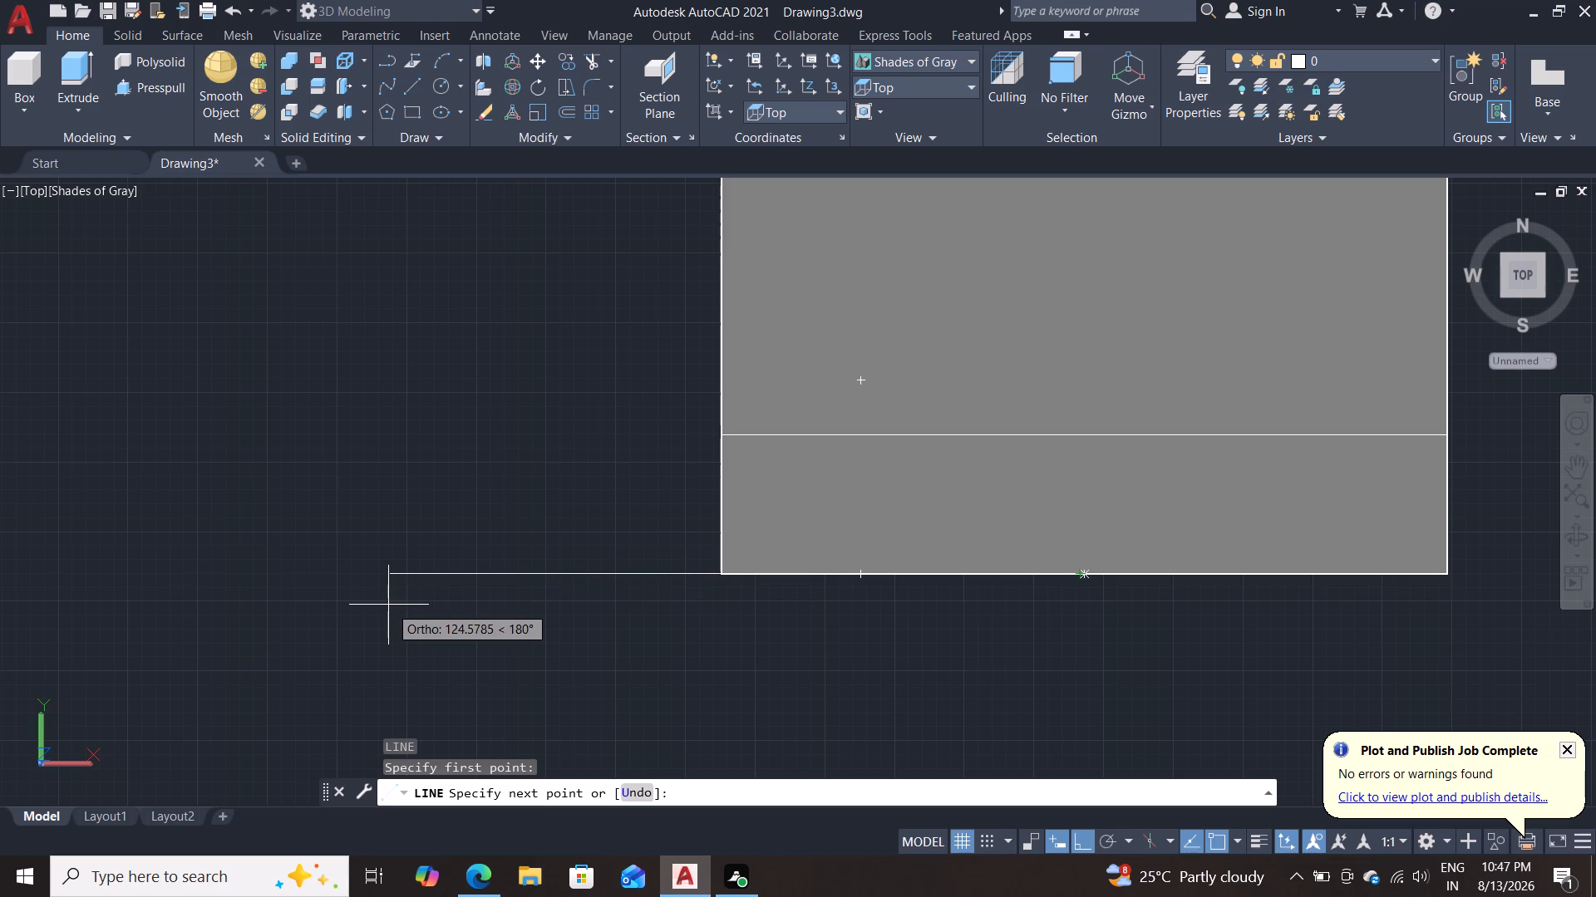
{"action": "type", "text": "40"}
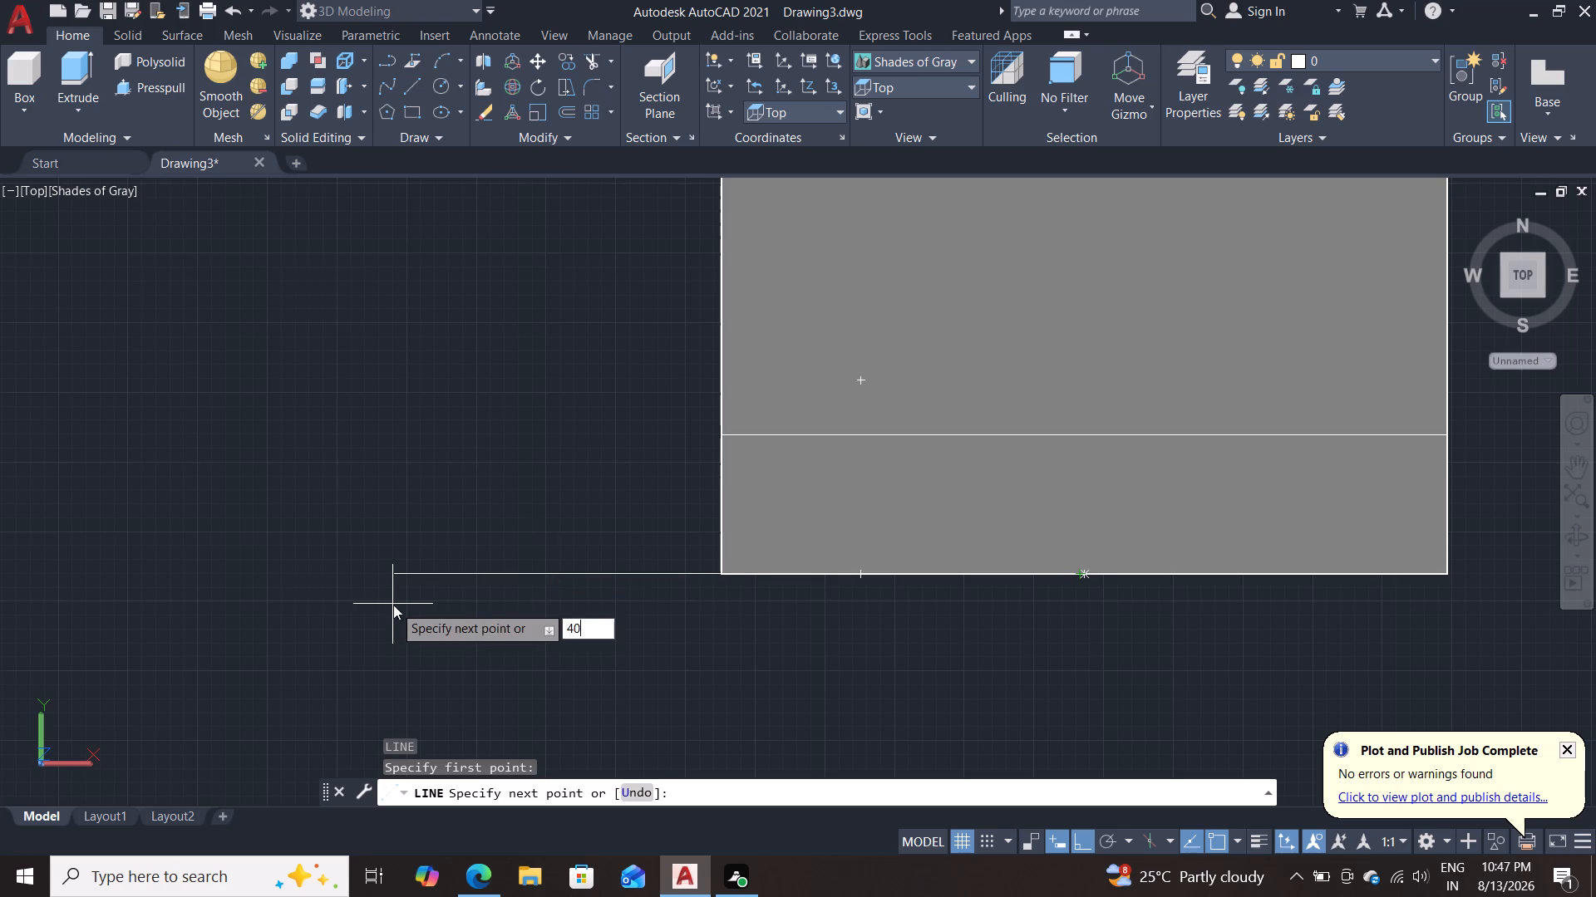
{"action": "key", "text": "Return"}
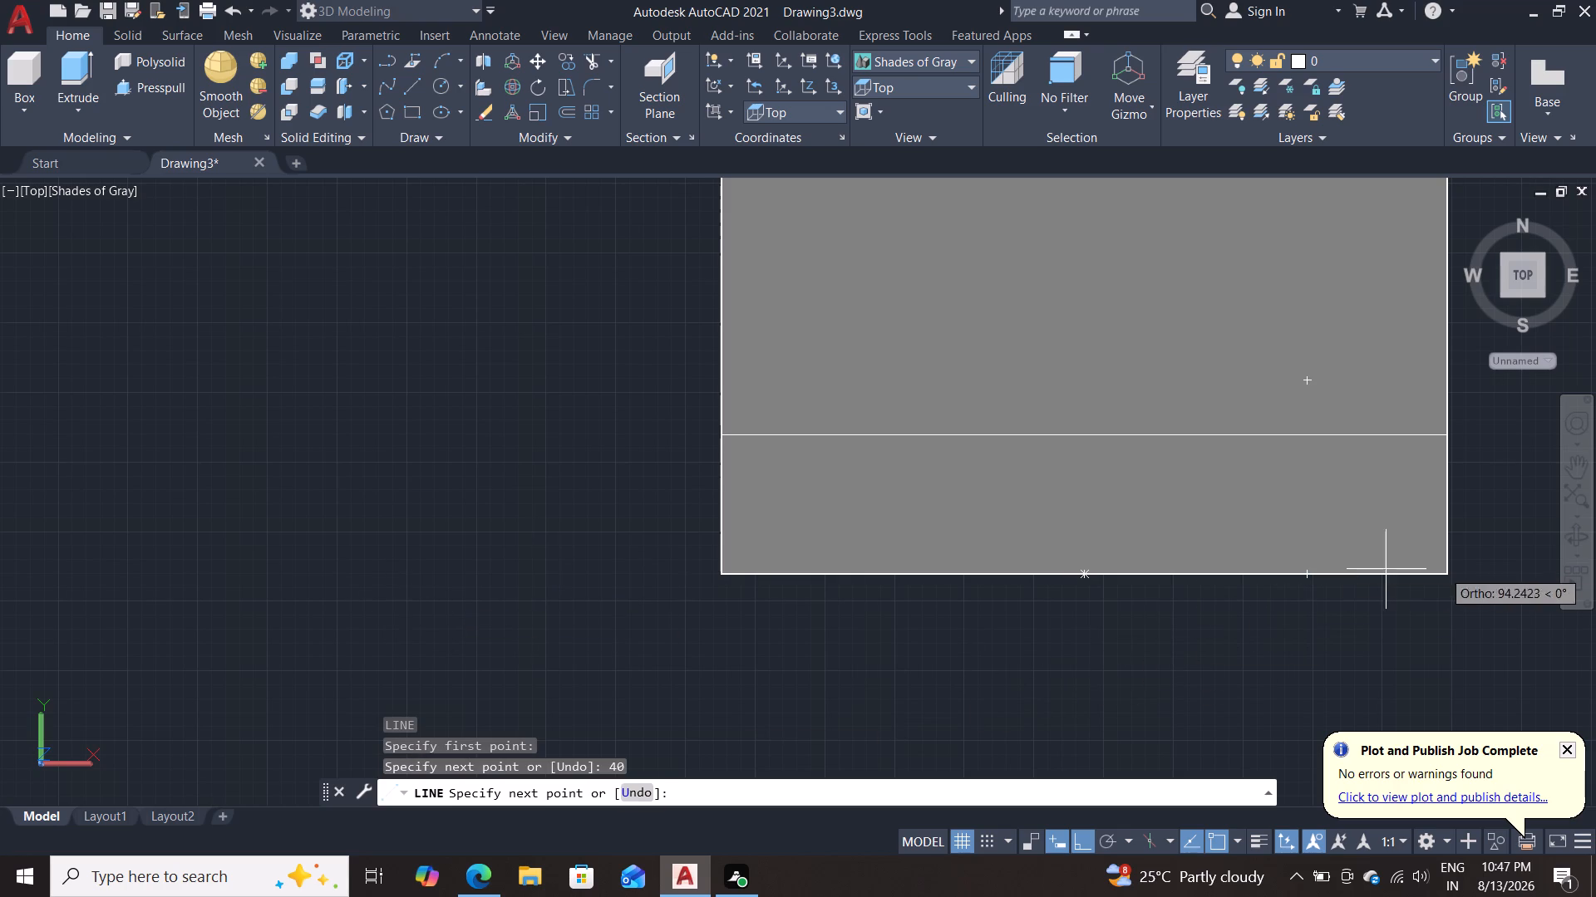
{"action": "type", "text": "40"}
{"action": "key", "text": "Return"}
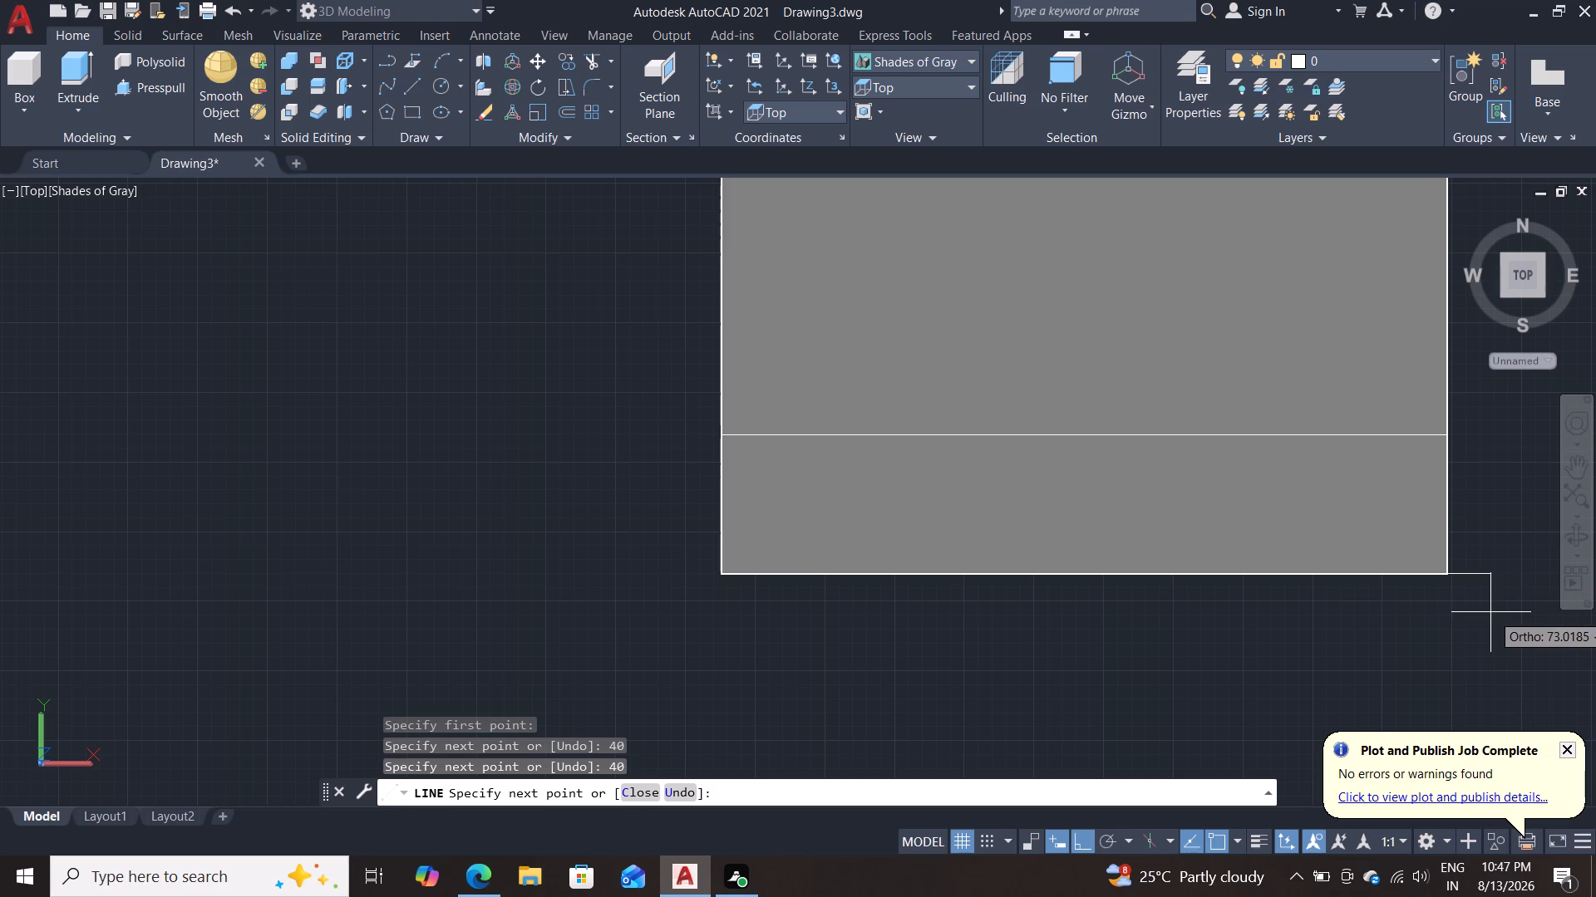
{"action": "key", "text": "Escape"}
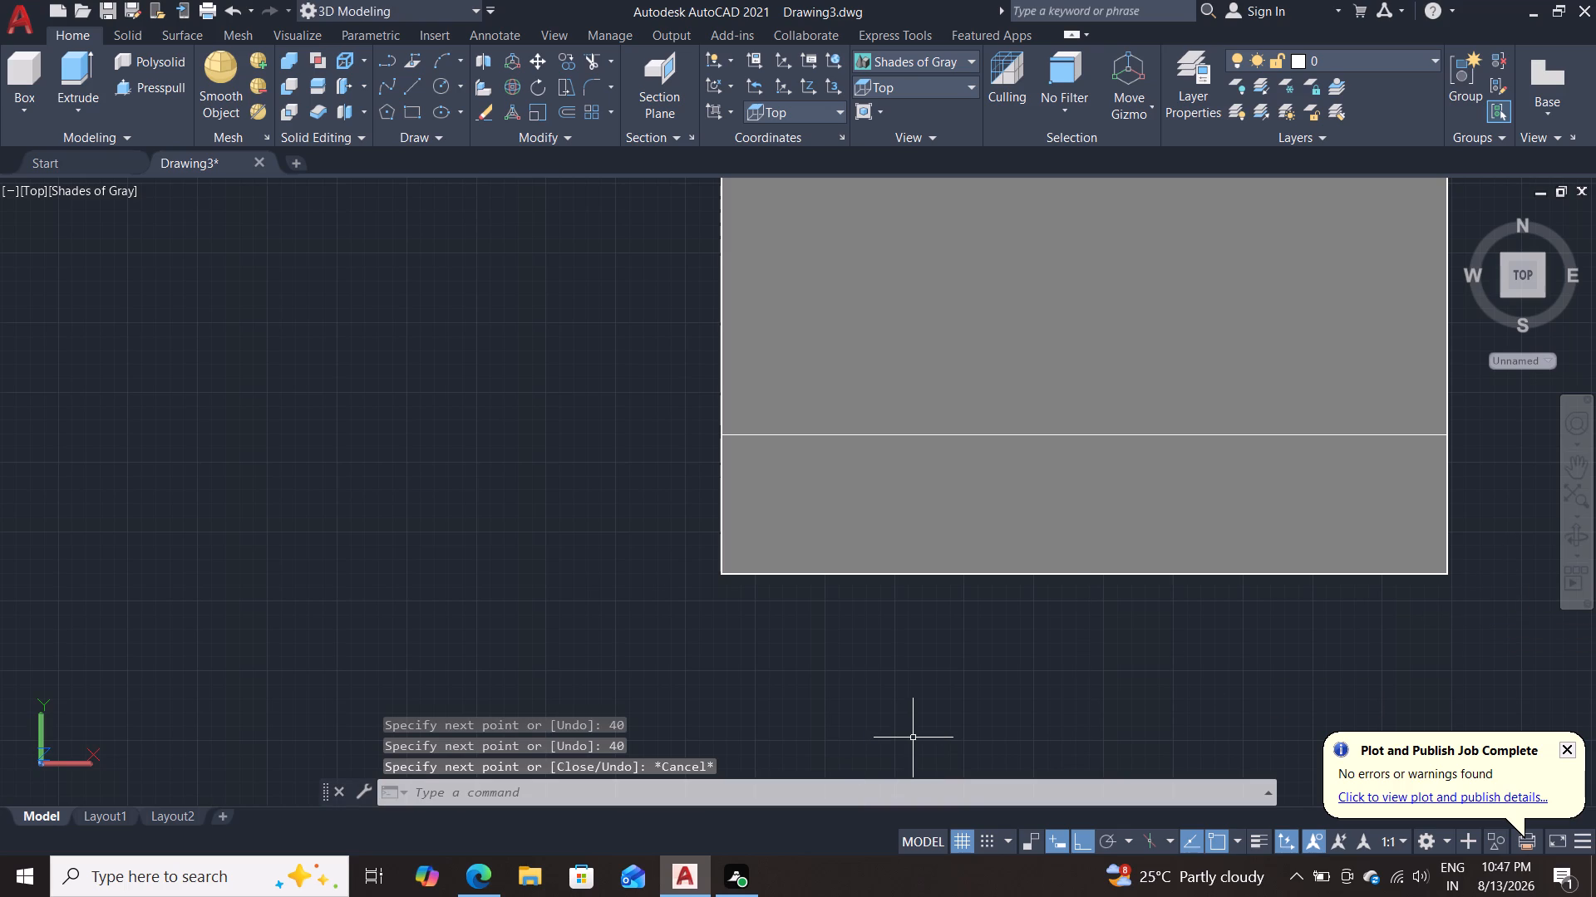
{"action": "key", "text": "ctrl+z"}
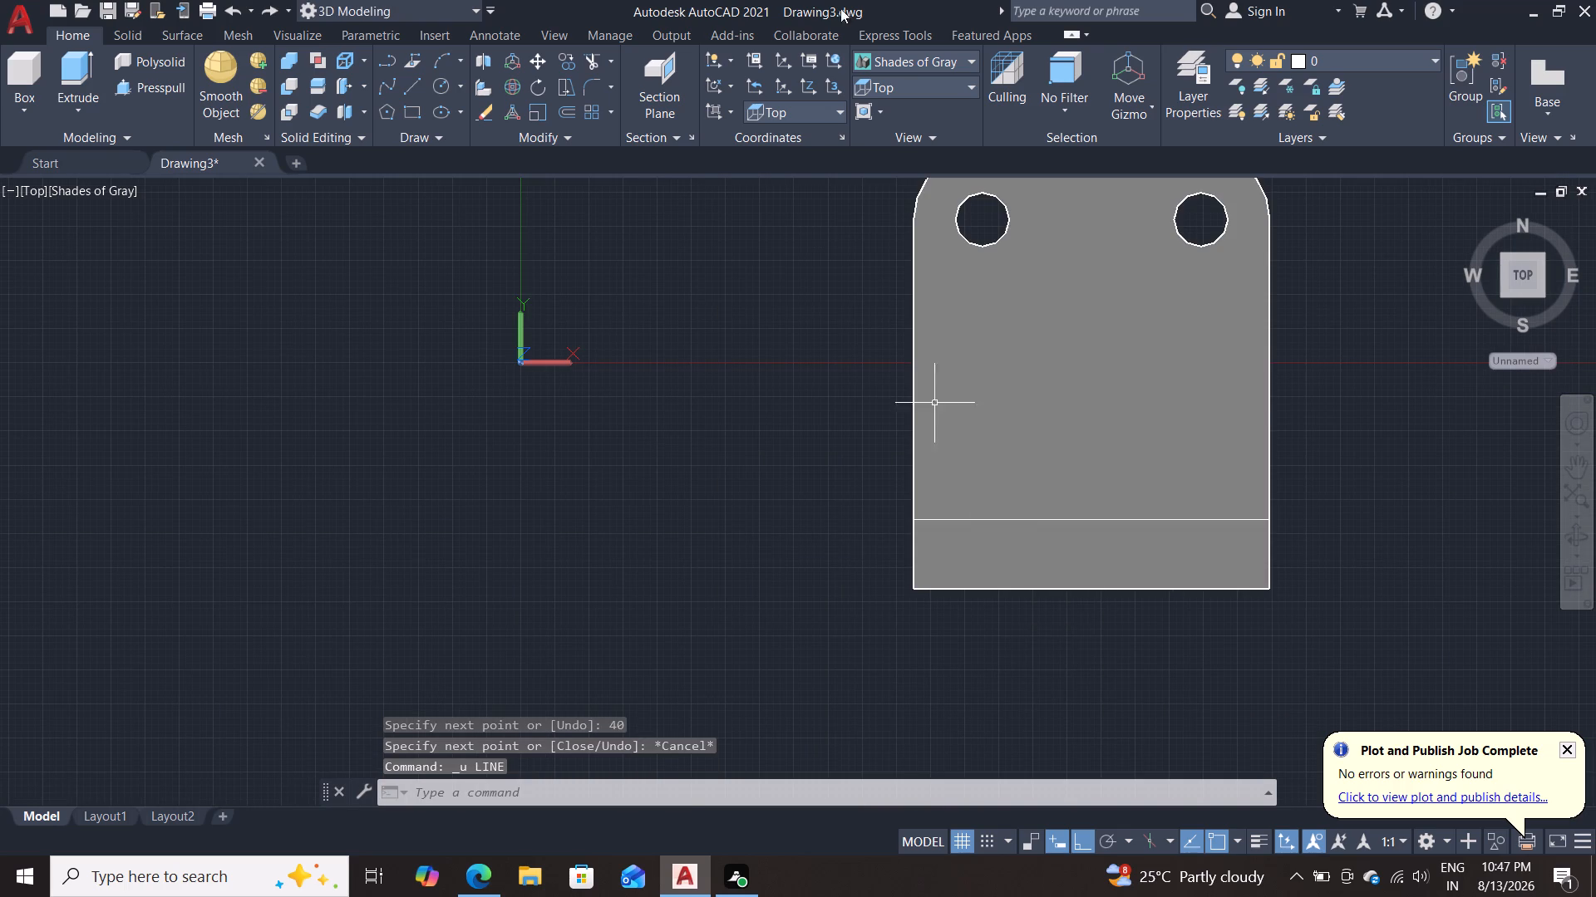
Switch the model's visual style to 2D Wireframe.
{"action": "left_click", "coordinate": [943, 58]}
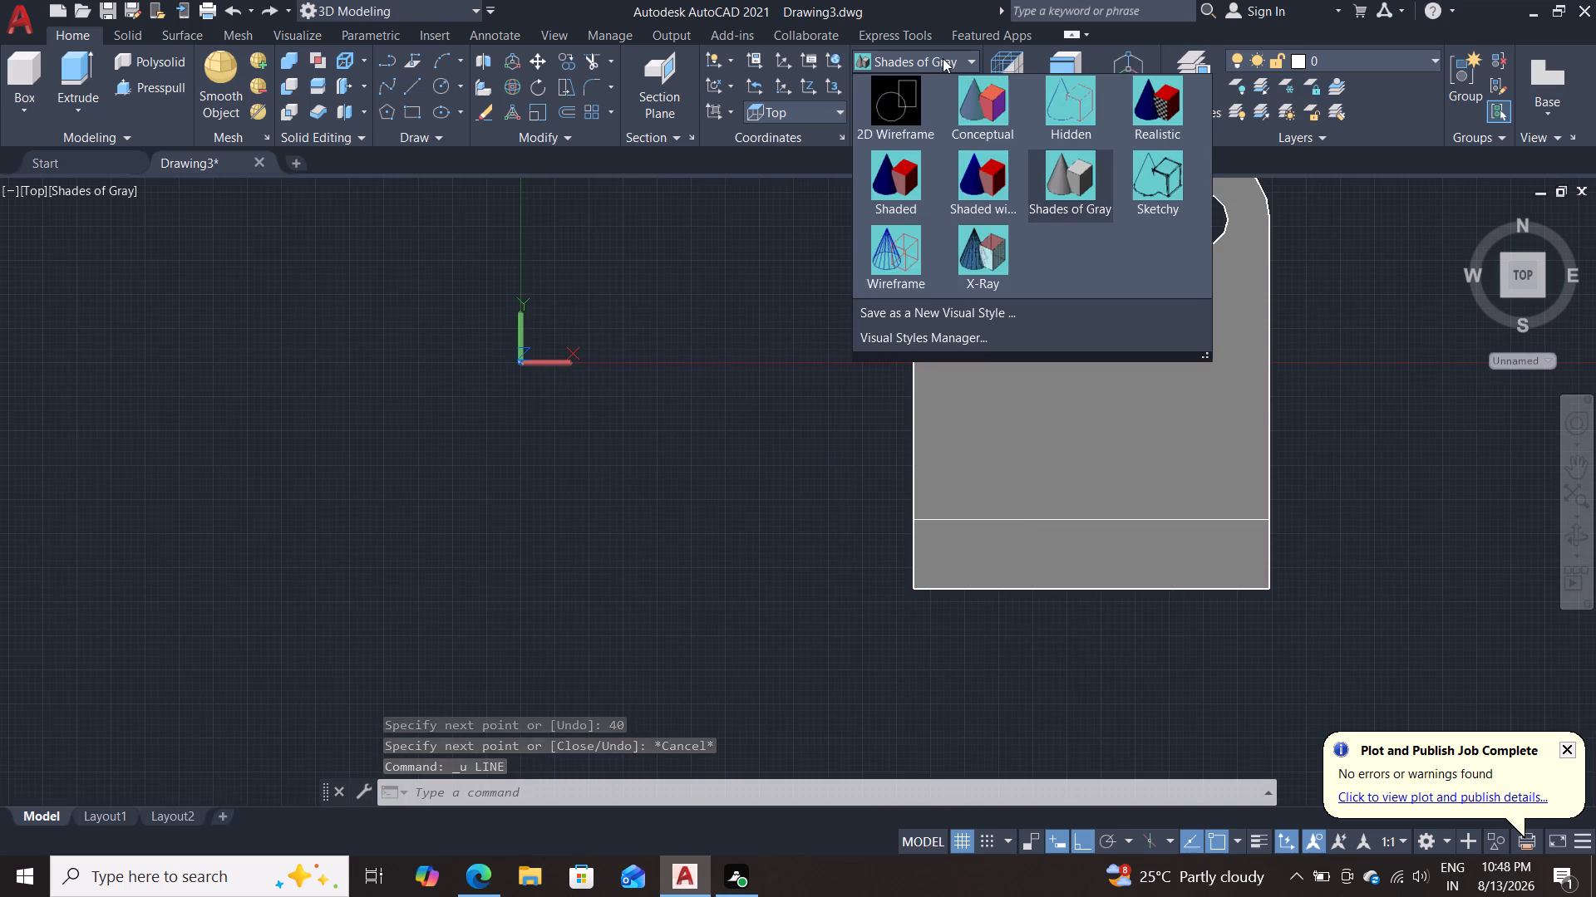
{"action": "left_click", "coordinate": [904, 113]}
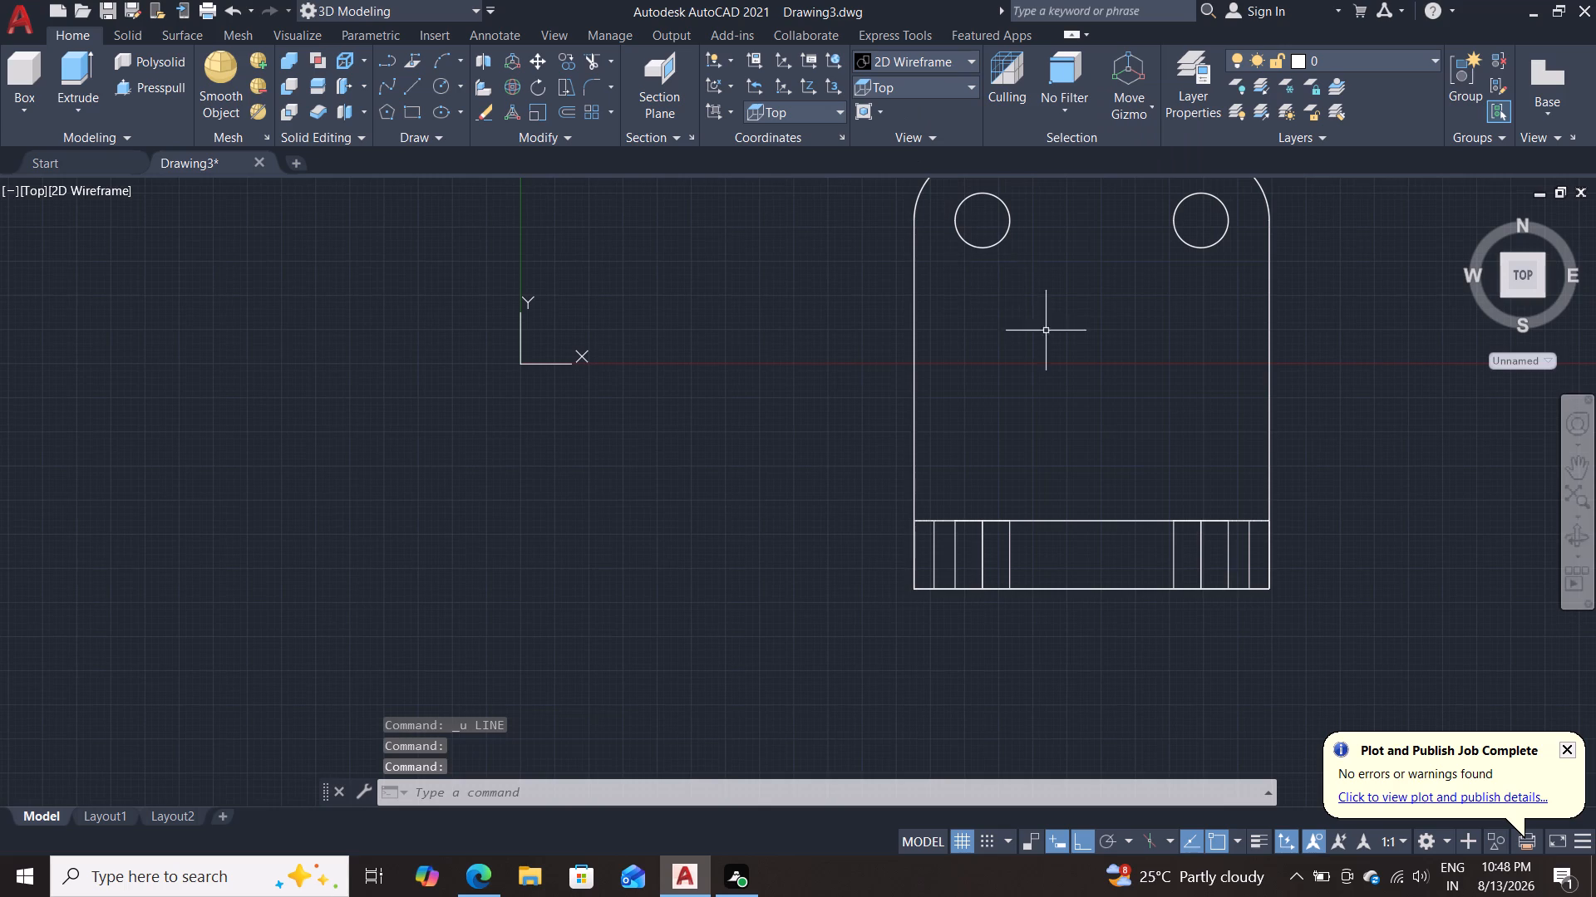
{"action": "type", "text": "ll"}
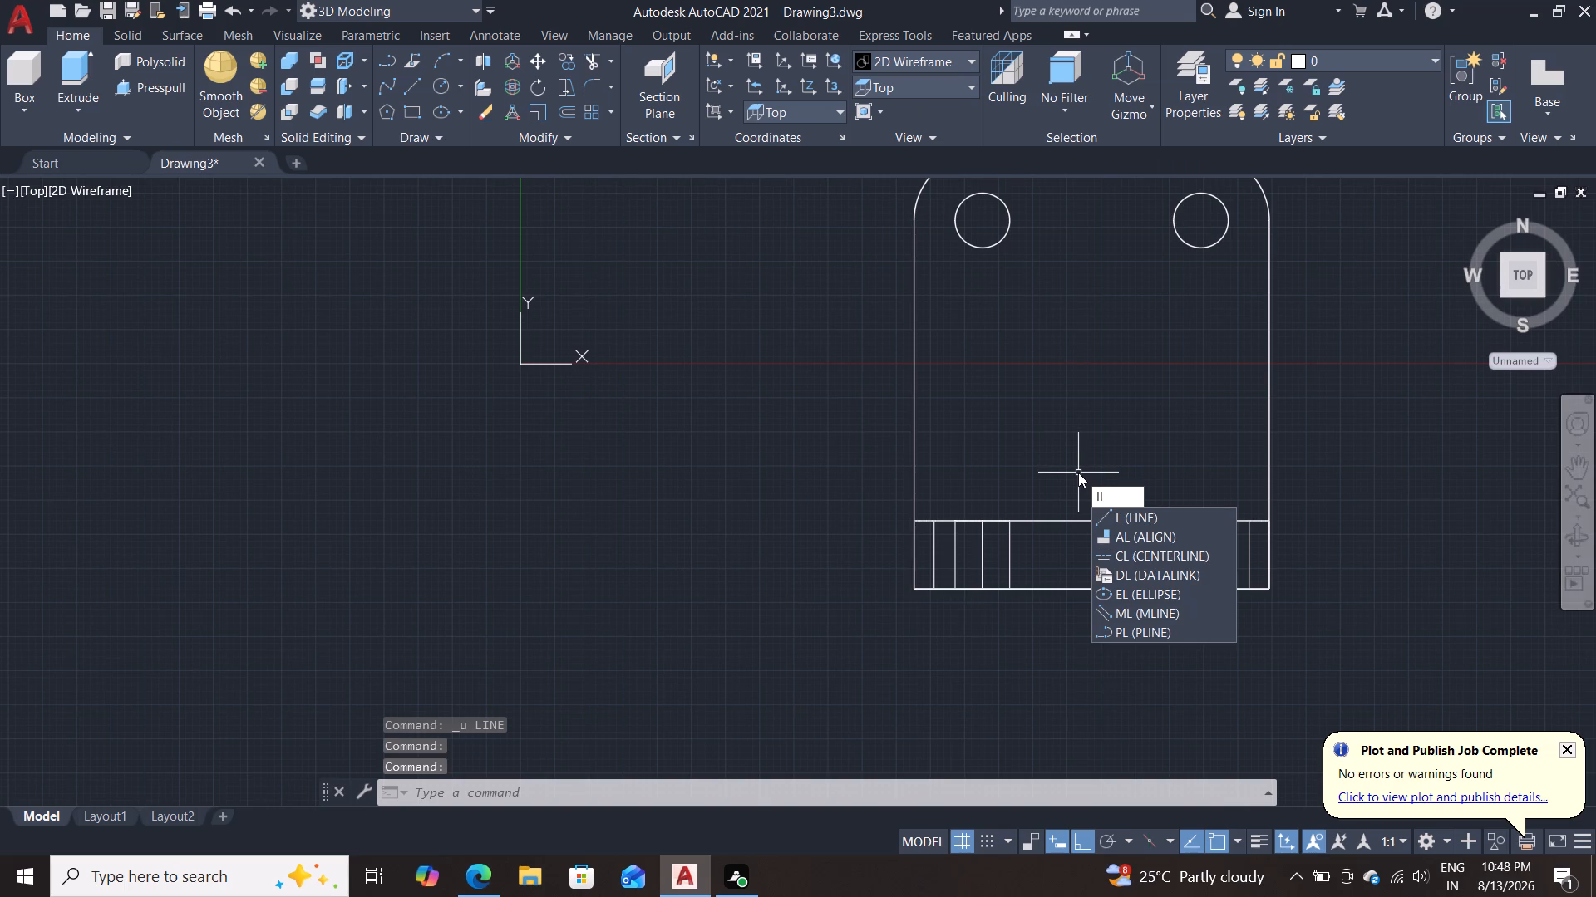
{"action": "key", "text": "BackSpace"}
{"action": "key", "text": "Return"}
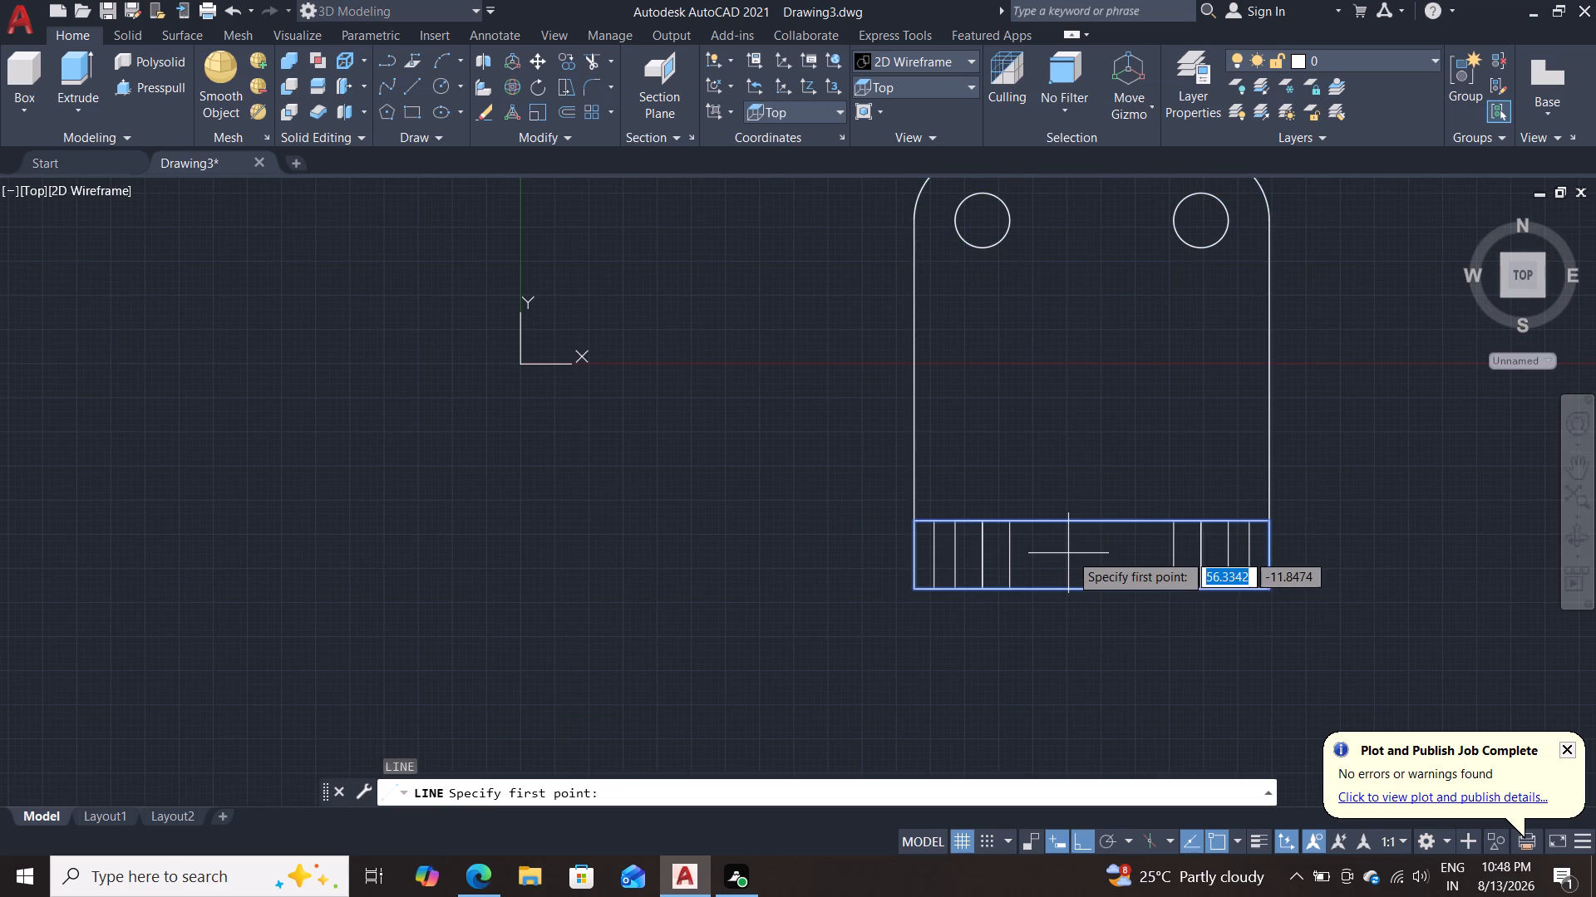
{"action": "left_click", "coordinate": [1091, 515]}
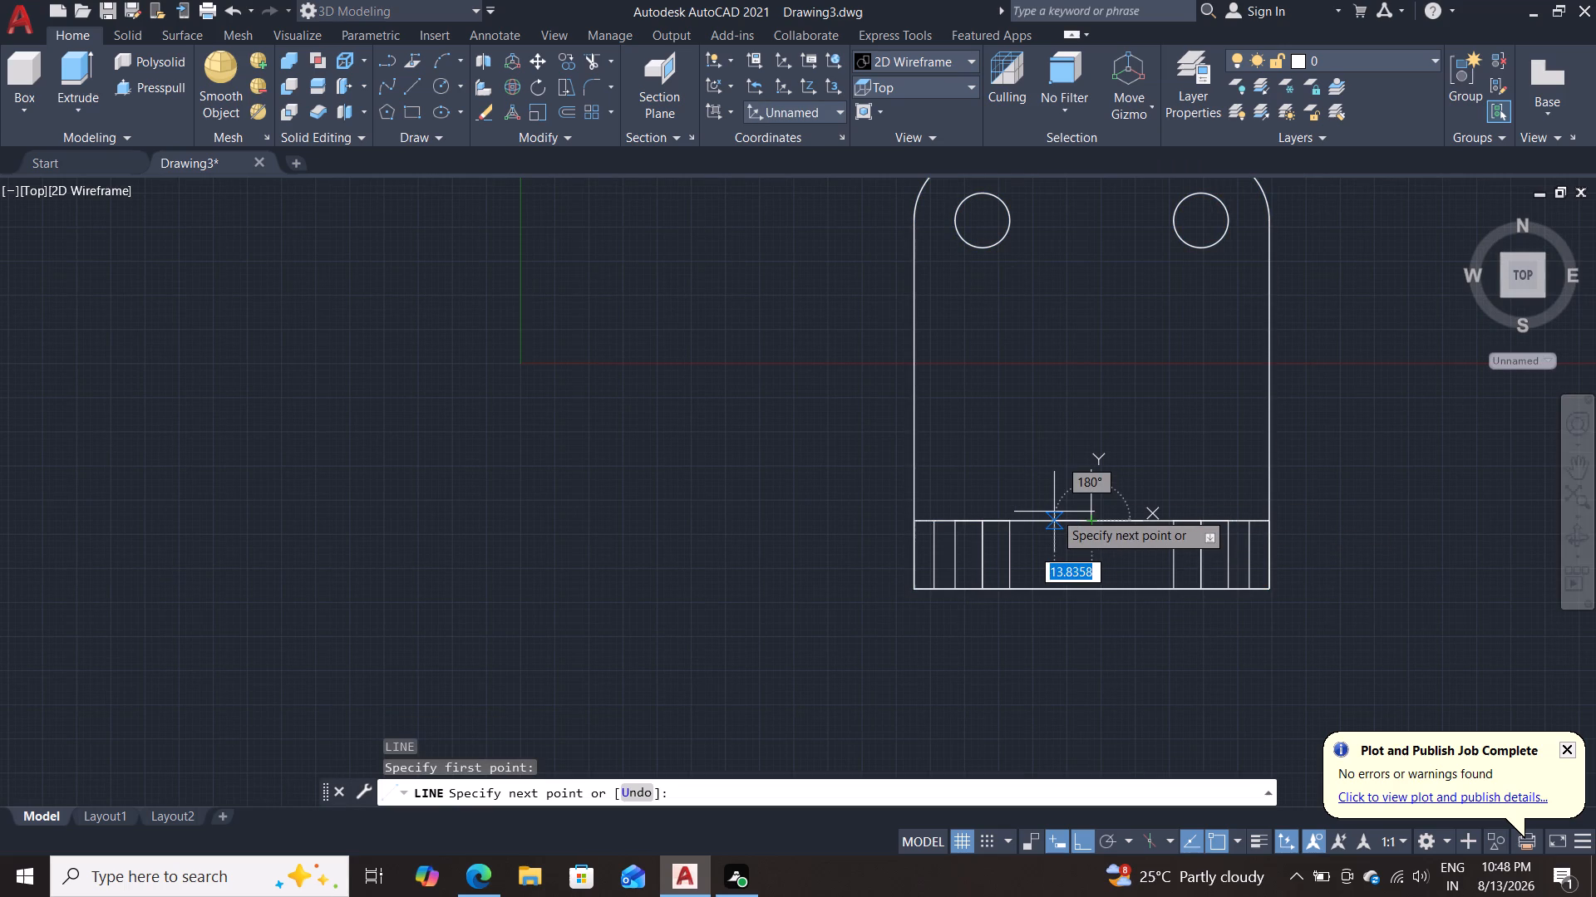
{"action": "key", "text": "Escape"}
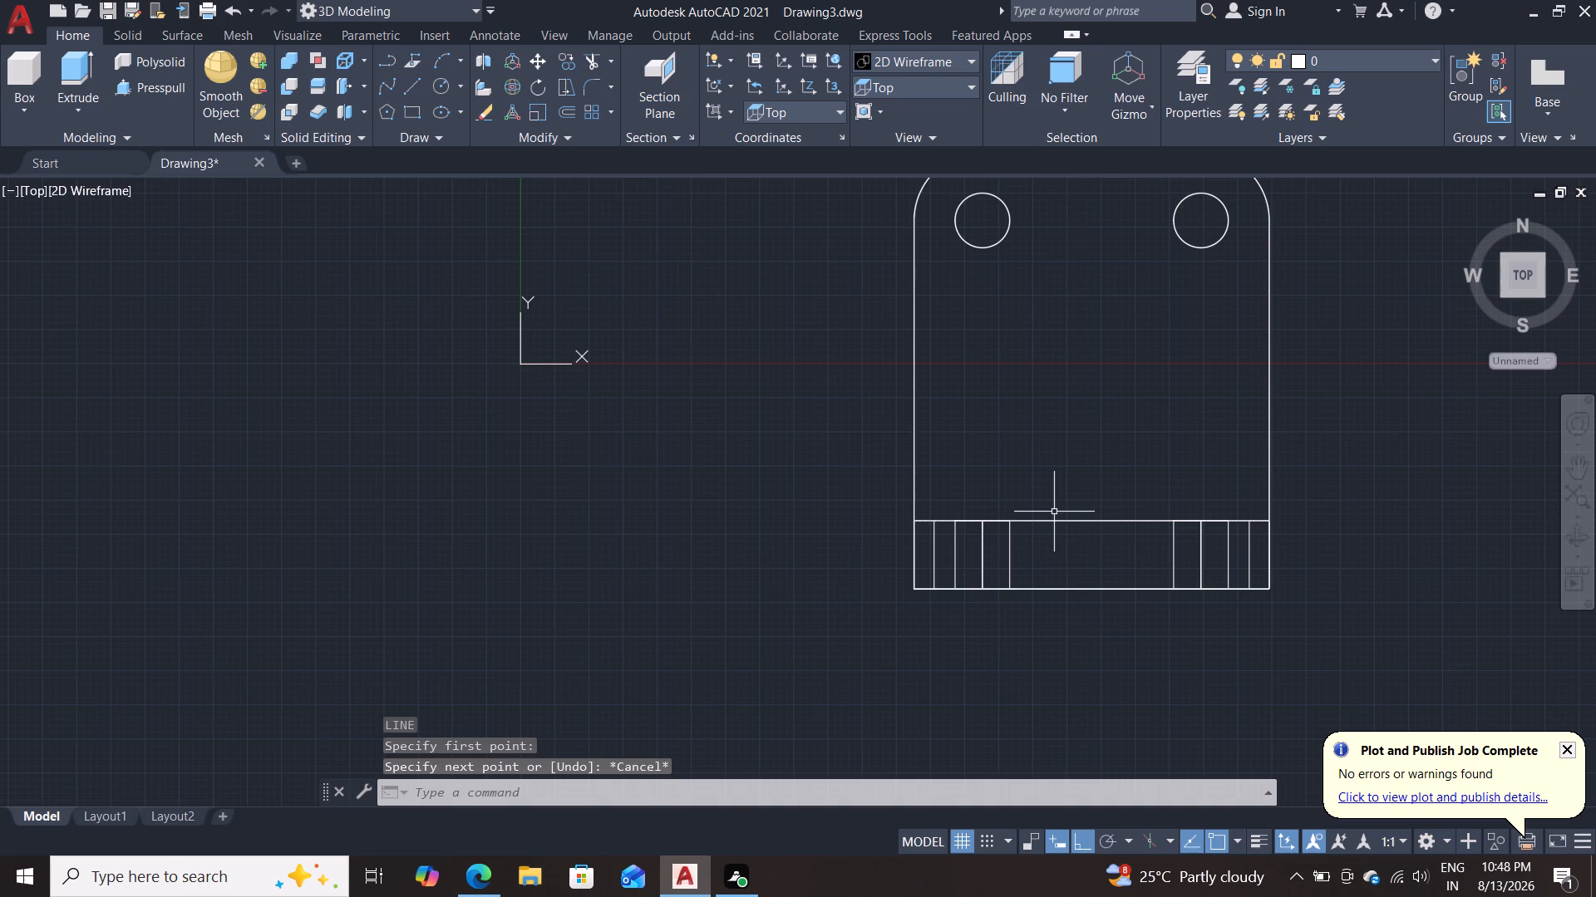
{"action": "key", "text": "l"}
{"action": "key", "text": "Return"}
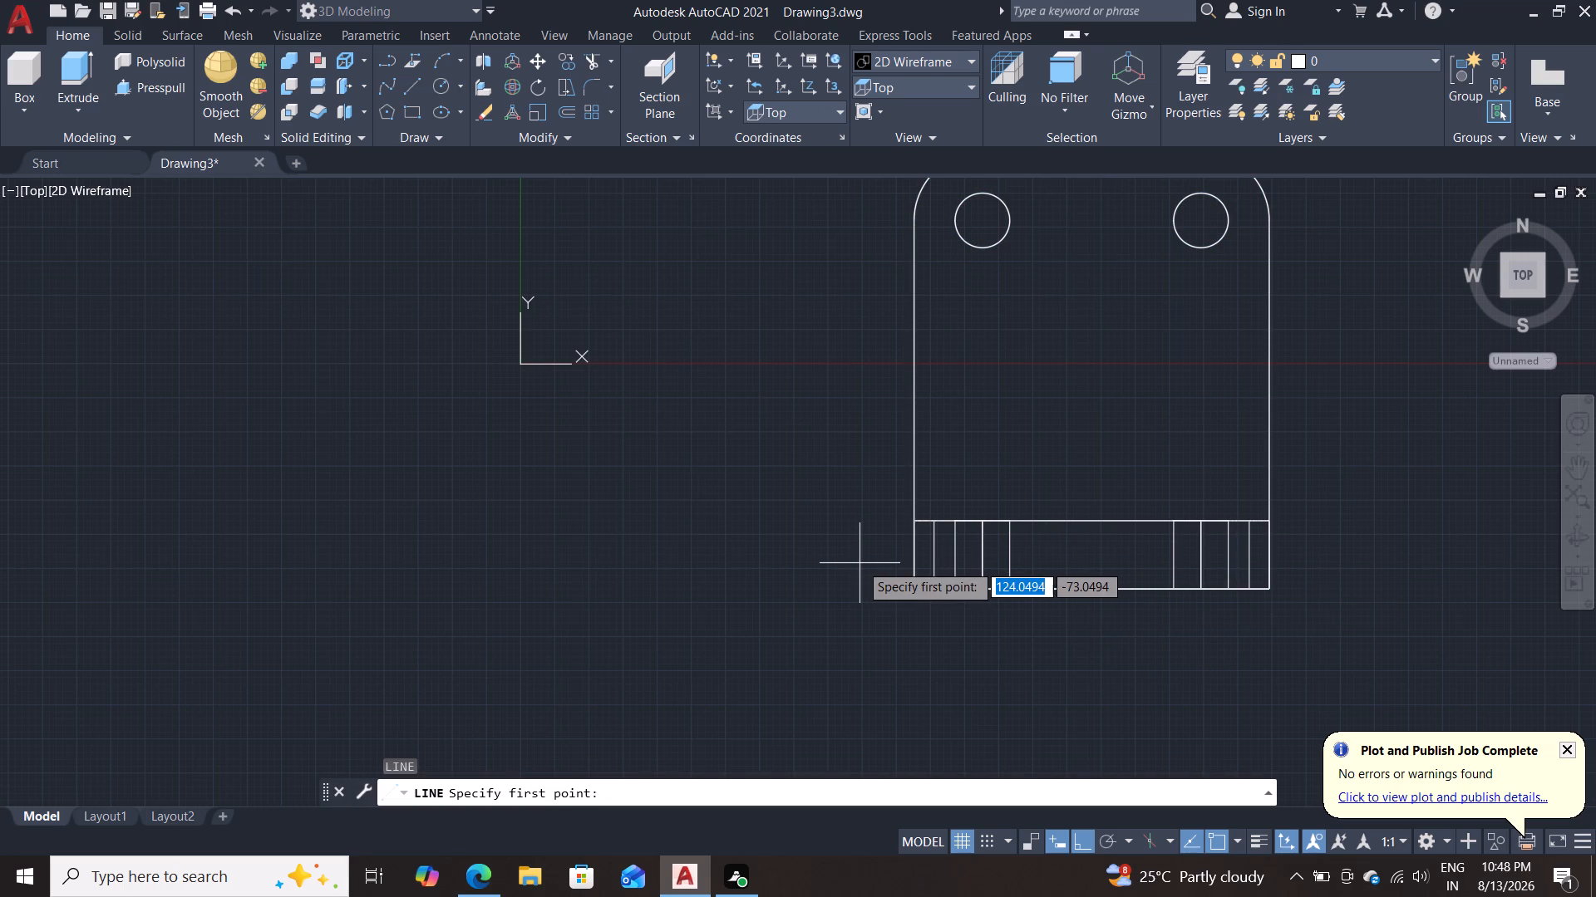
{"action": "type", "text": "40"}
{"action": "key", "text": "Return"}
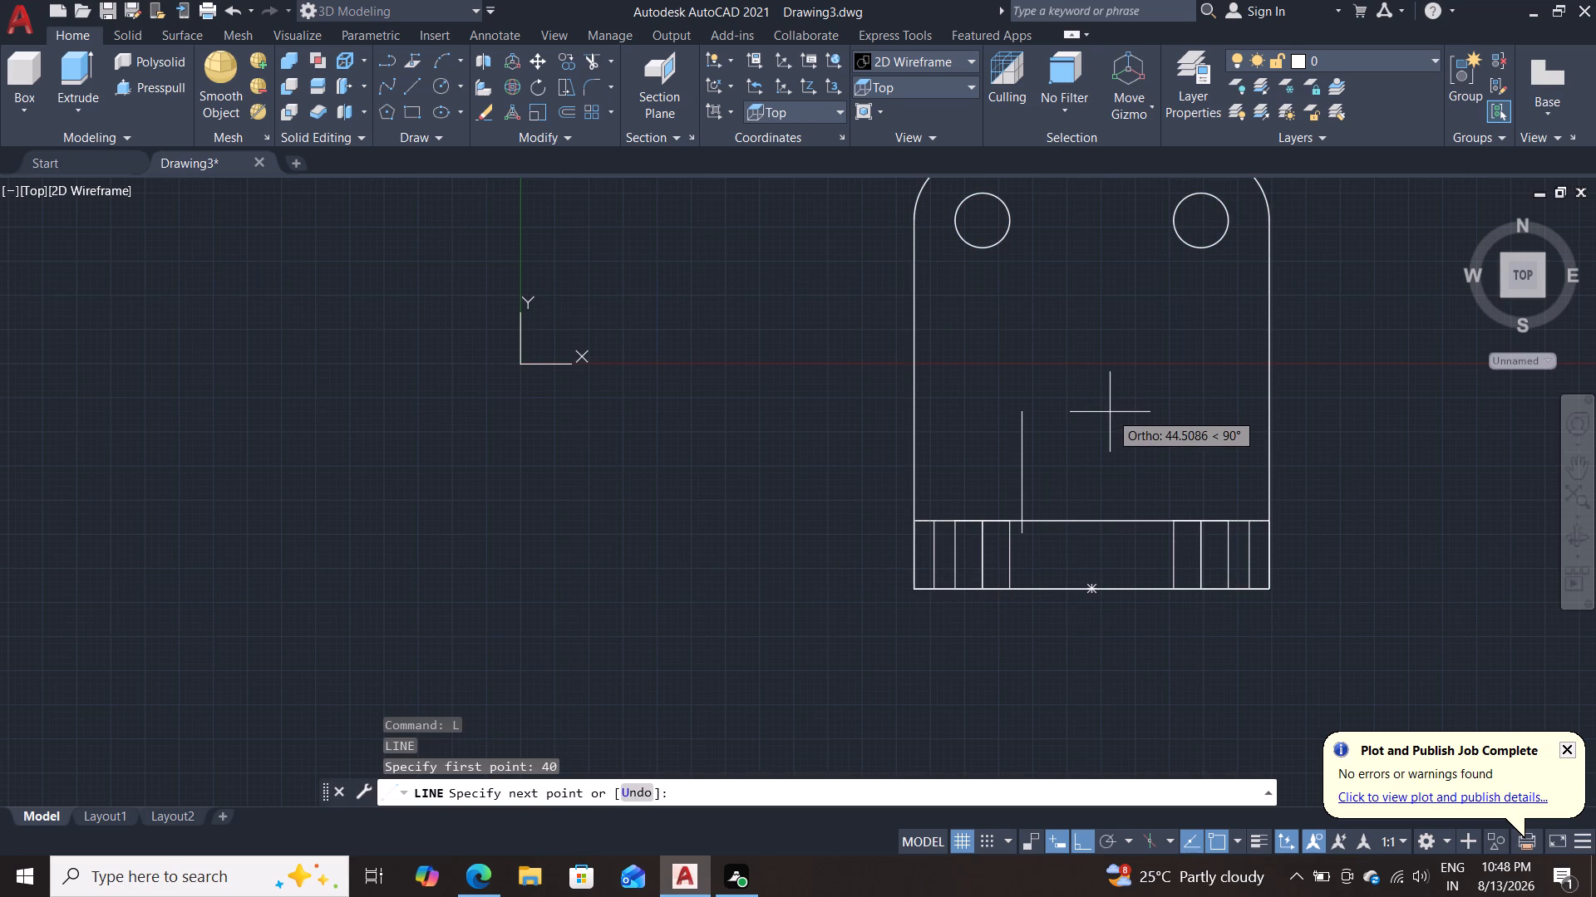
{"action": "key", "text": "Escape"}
Draw a 40-unit line to the left along the bracket's bottom edge, starting from the edge's midpoint.
{"action": "key", "text": "l"}
{"action": "key", "text": "Return"}
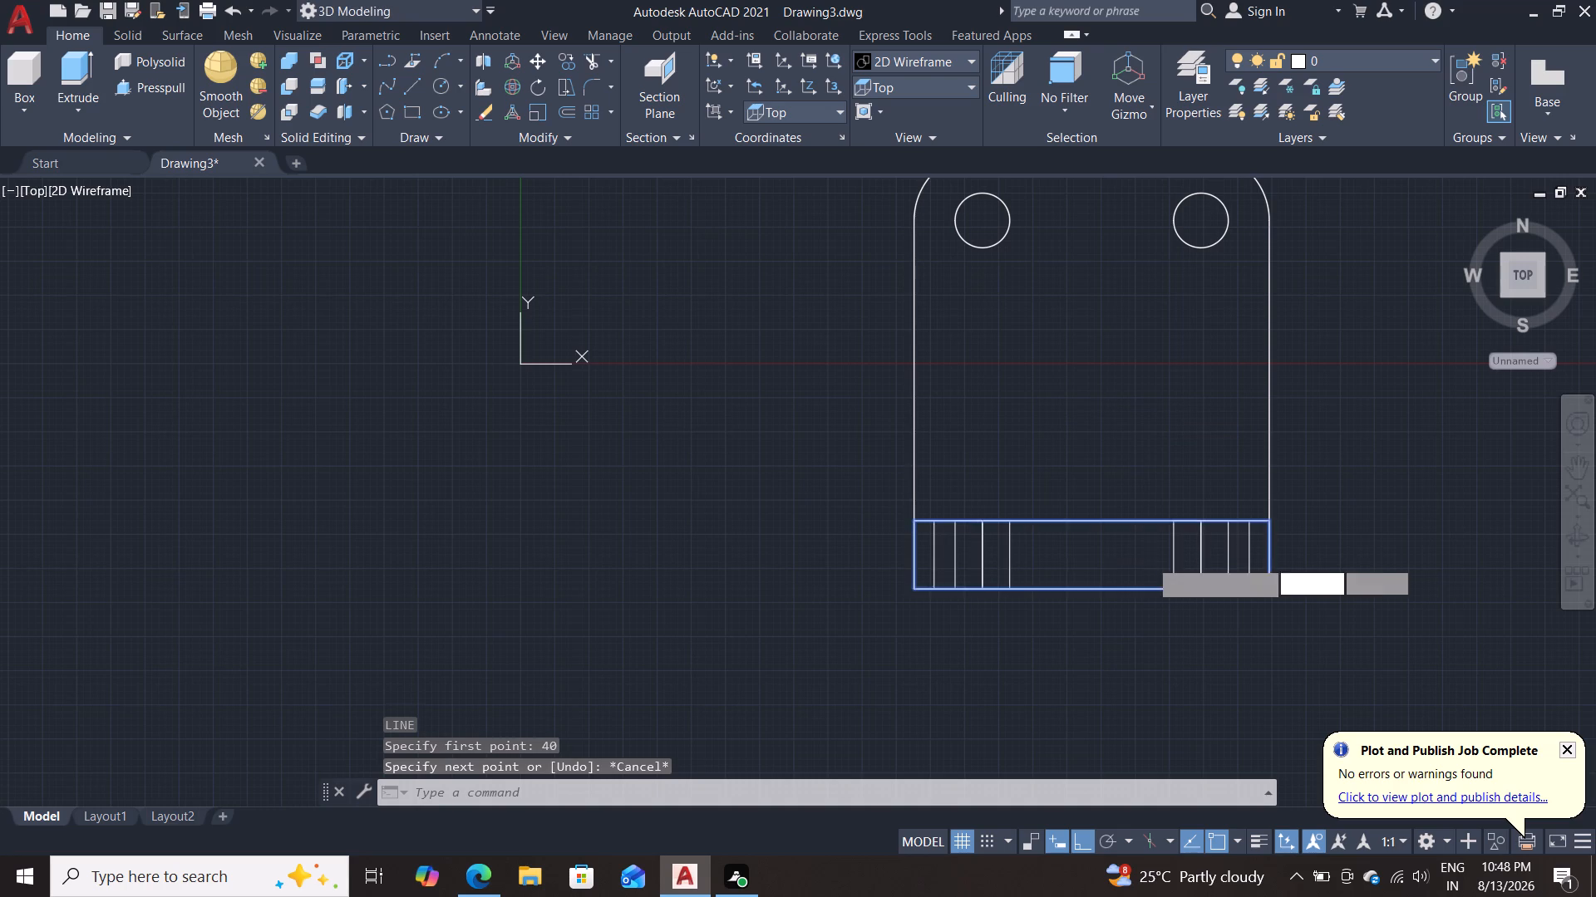
{"action": "scroll", "coordinate": [1101, 570], "scroll_direction": "up", "scroll_amount": 2}
{"action": "middle_click_drag", "start_coordinate": [1092, 573], "coordinate": [1080, 498]}
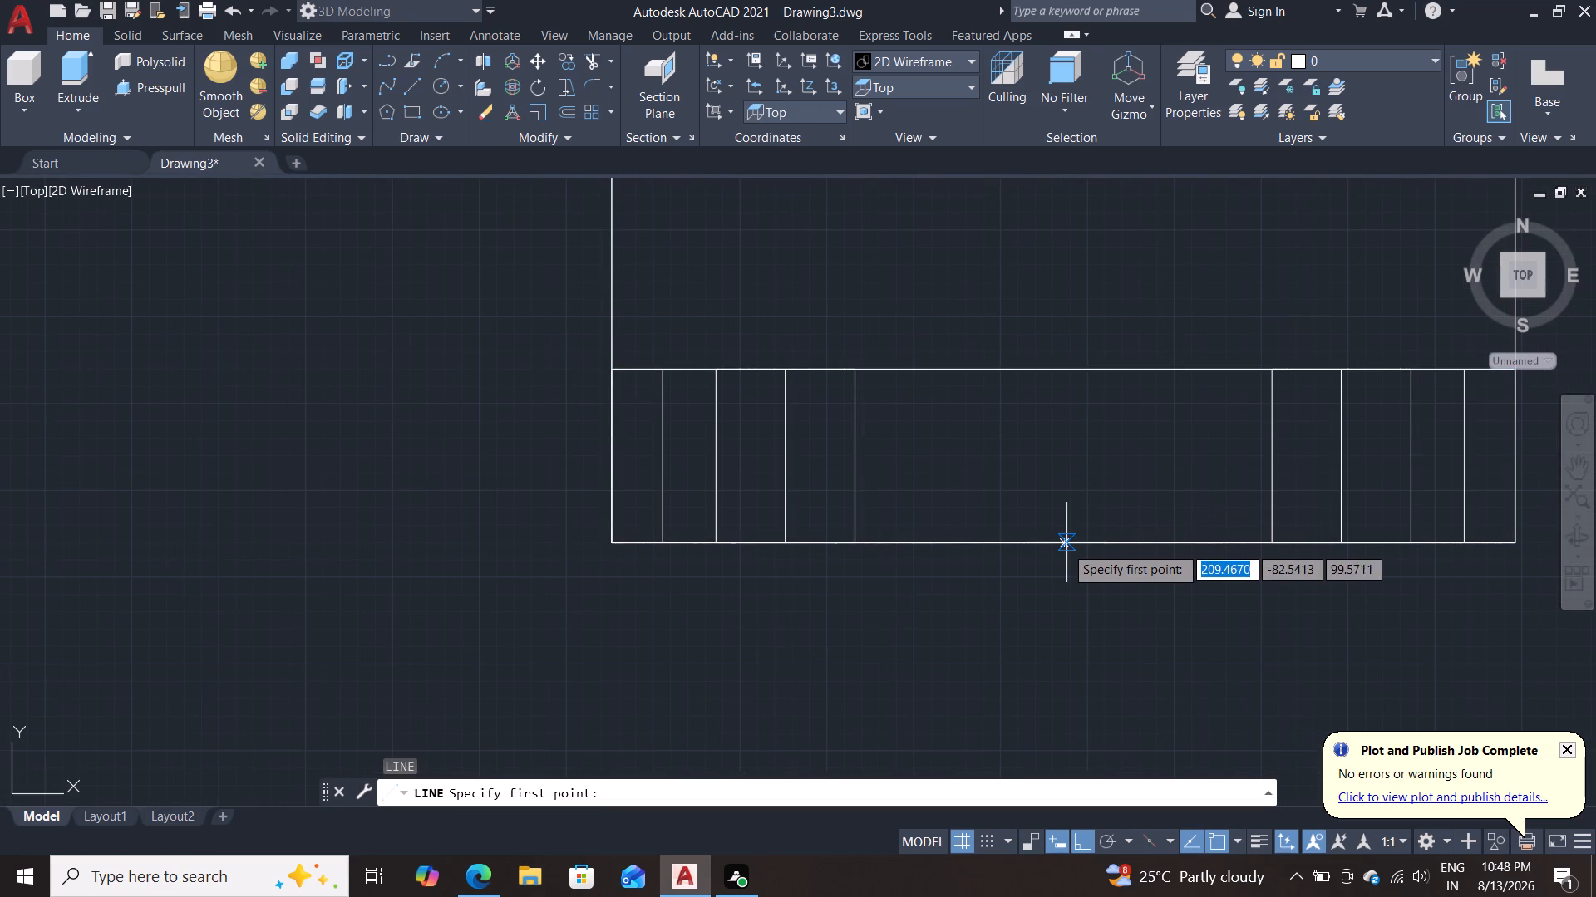
{"action": "scroll", "coordinate": [1062, 572], "scroll_direction": "up", "scroll_amount": 4}
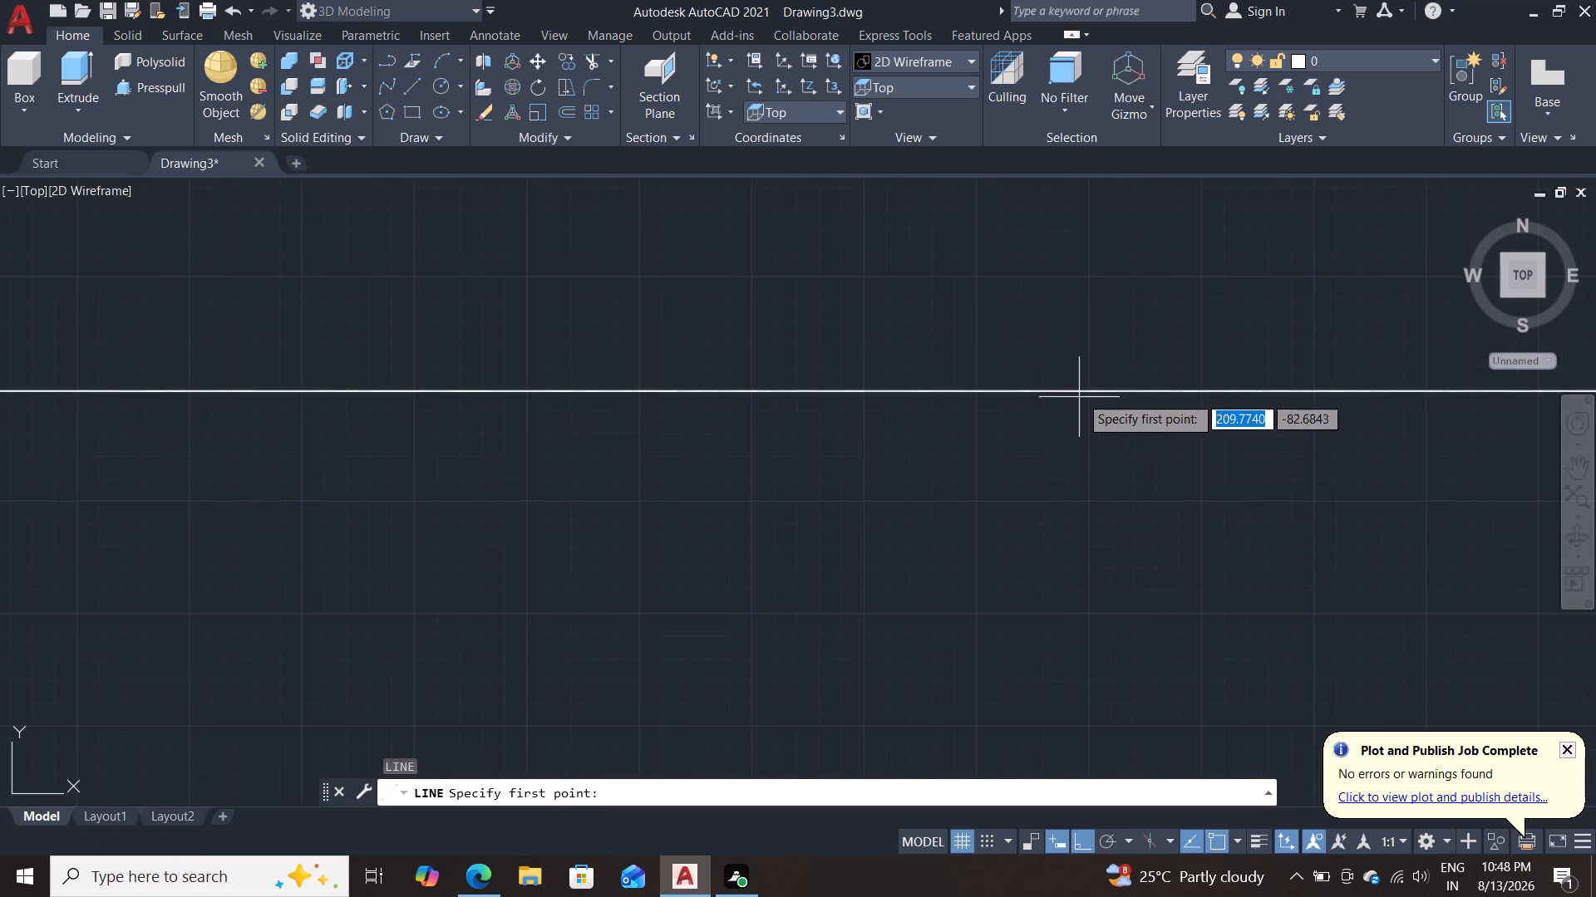
{"action": "left_click", "coordinate": [1043, 391]}
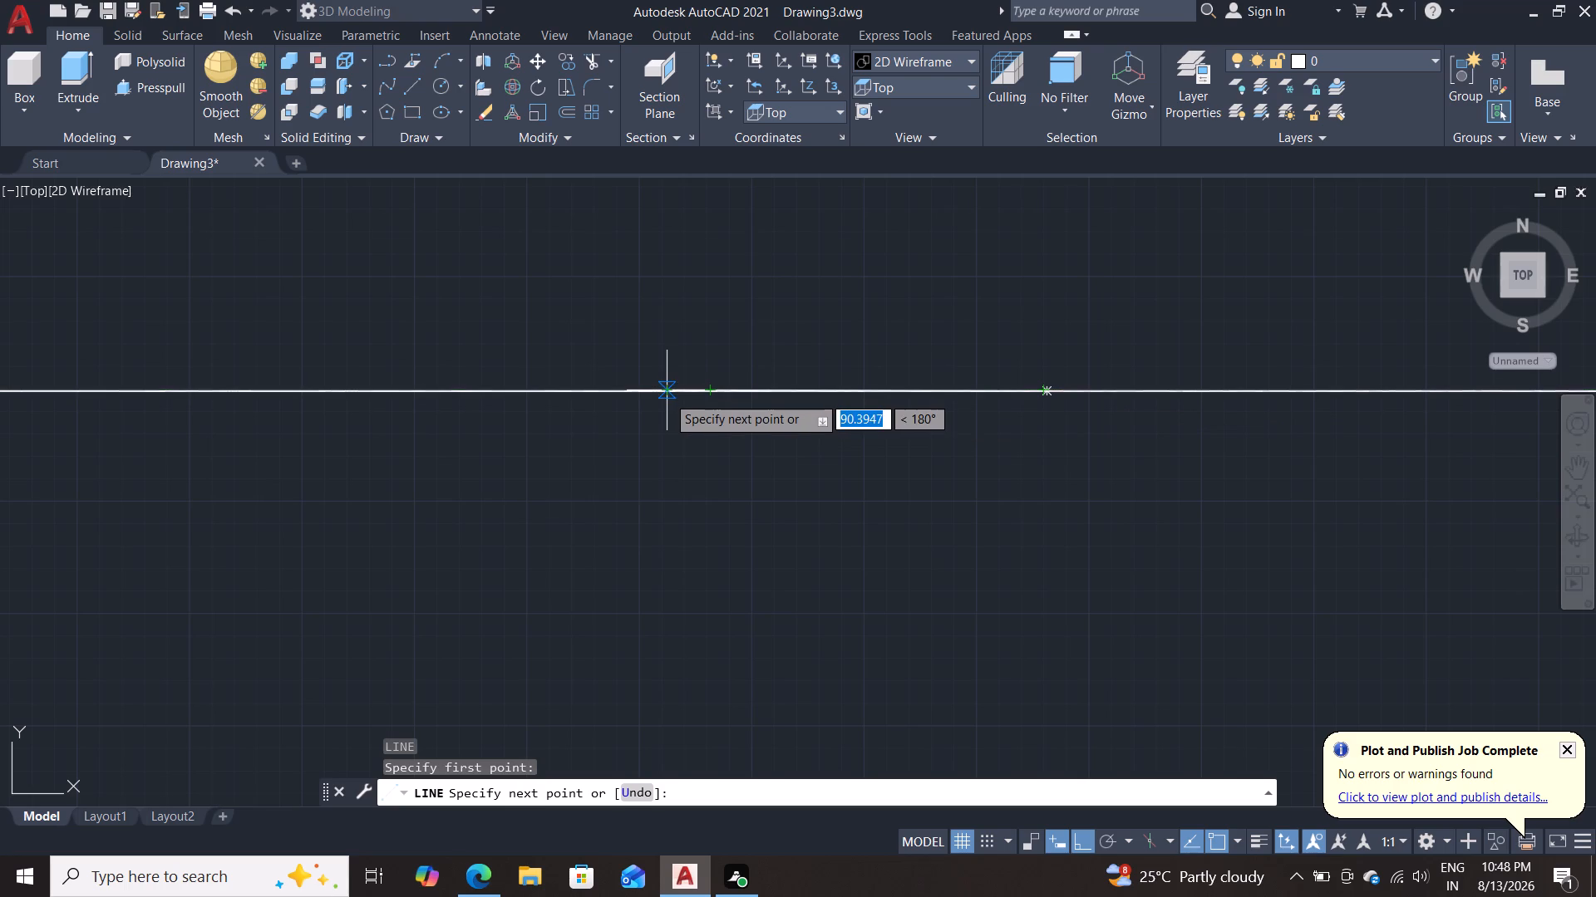
{"action": "type", "text": "40"}
{"action": "key", "text": "Return"}
Continue the line 80 units to the right along the bracket's bottom edge.
{"action": "scroll", "coordinate": [676, 444], "scroll_direction": "down", "scroll_amount": 4}
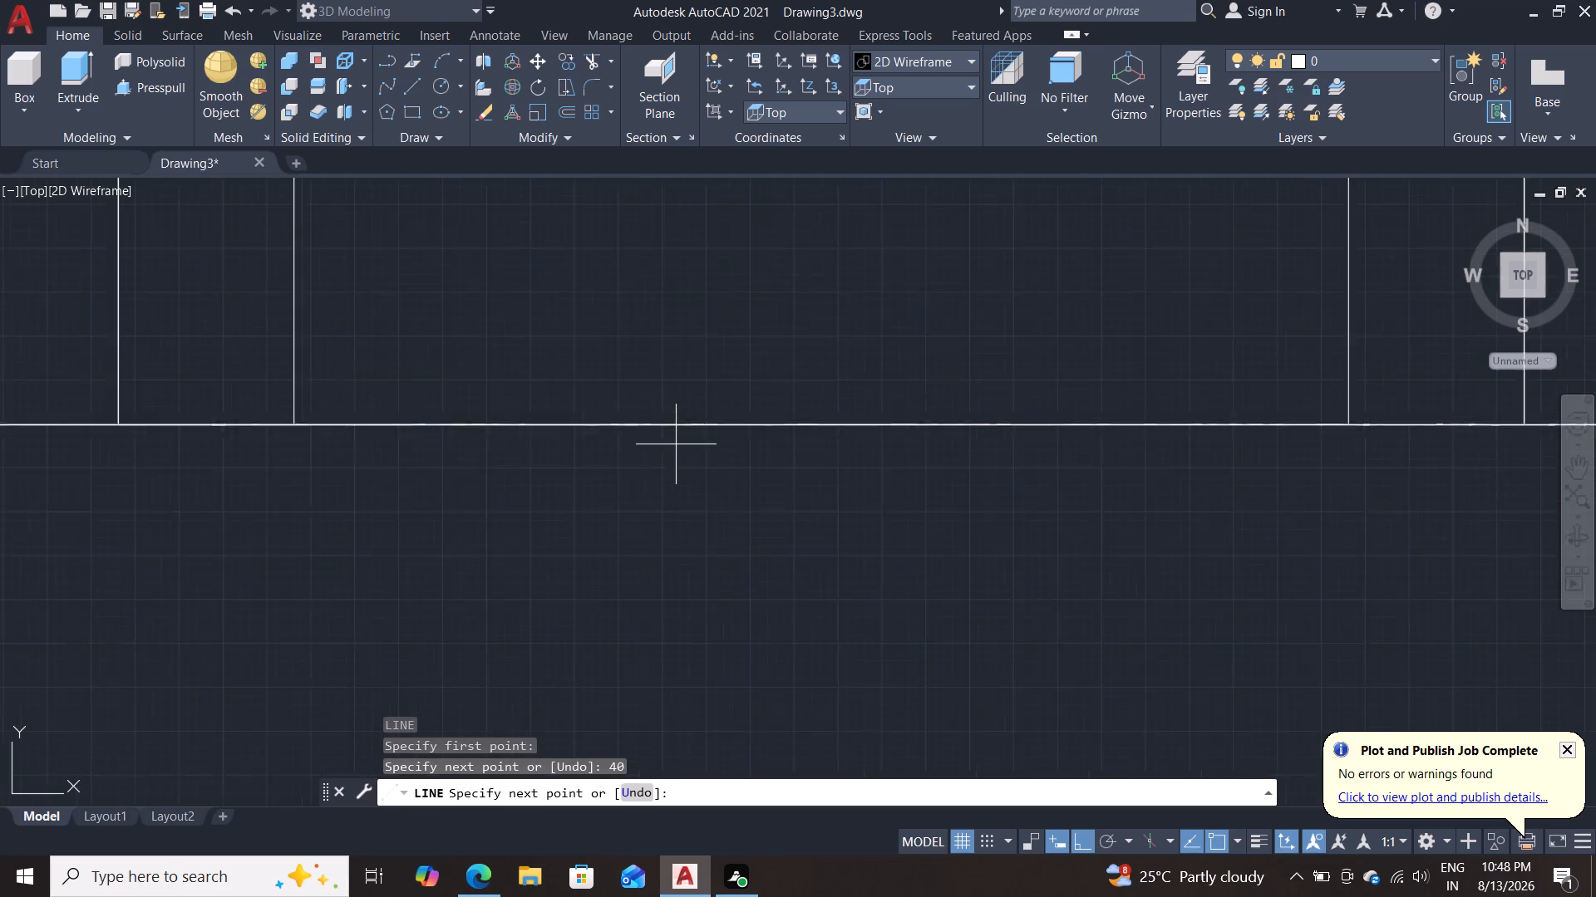
{"action": "scroll", "coordinate": [676, 444], "scroll_direction": "down", "scroll_amount": 3}
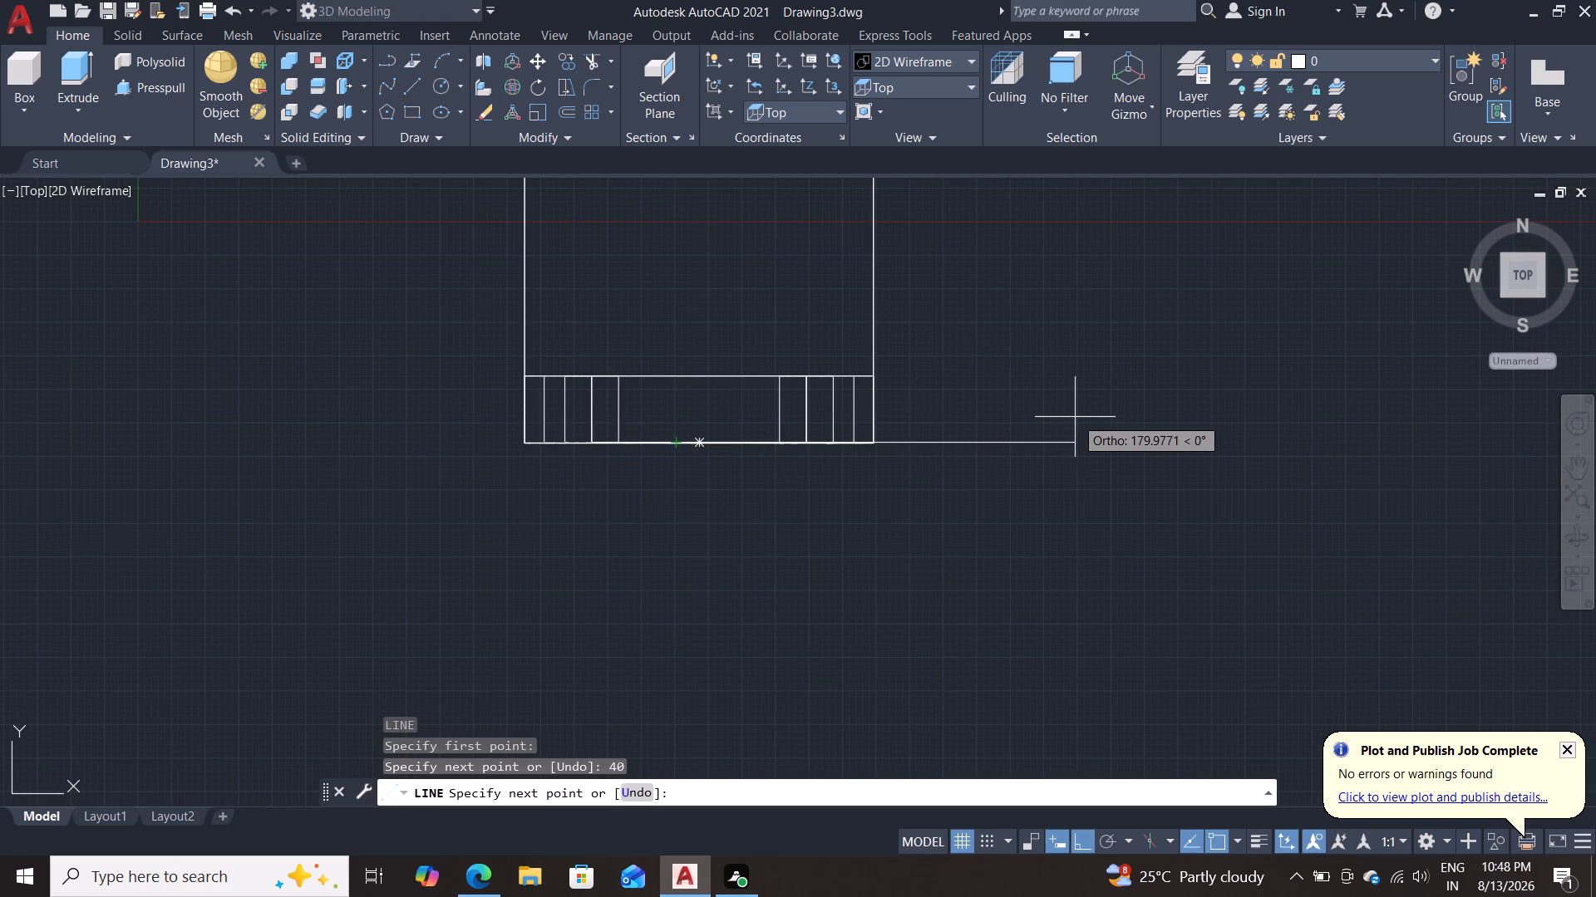
{"action": "scroll", "coordinate": [871, 484], "scroll_direction": "up", "scroll_amount": 3}
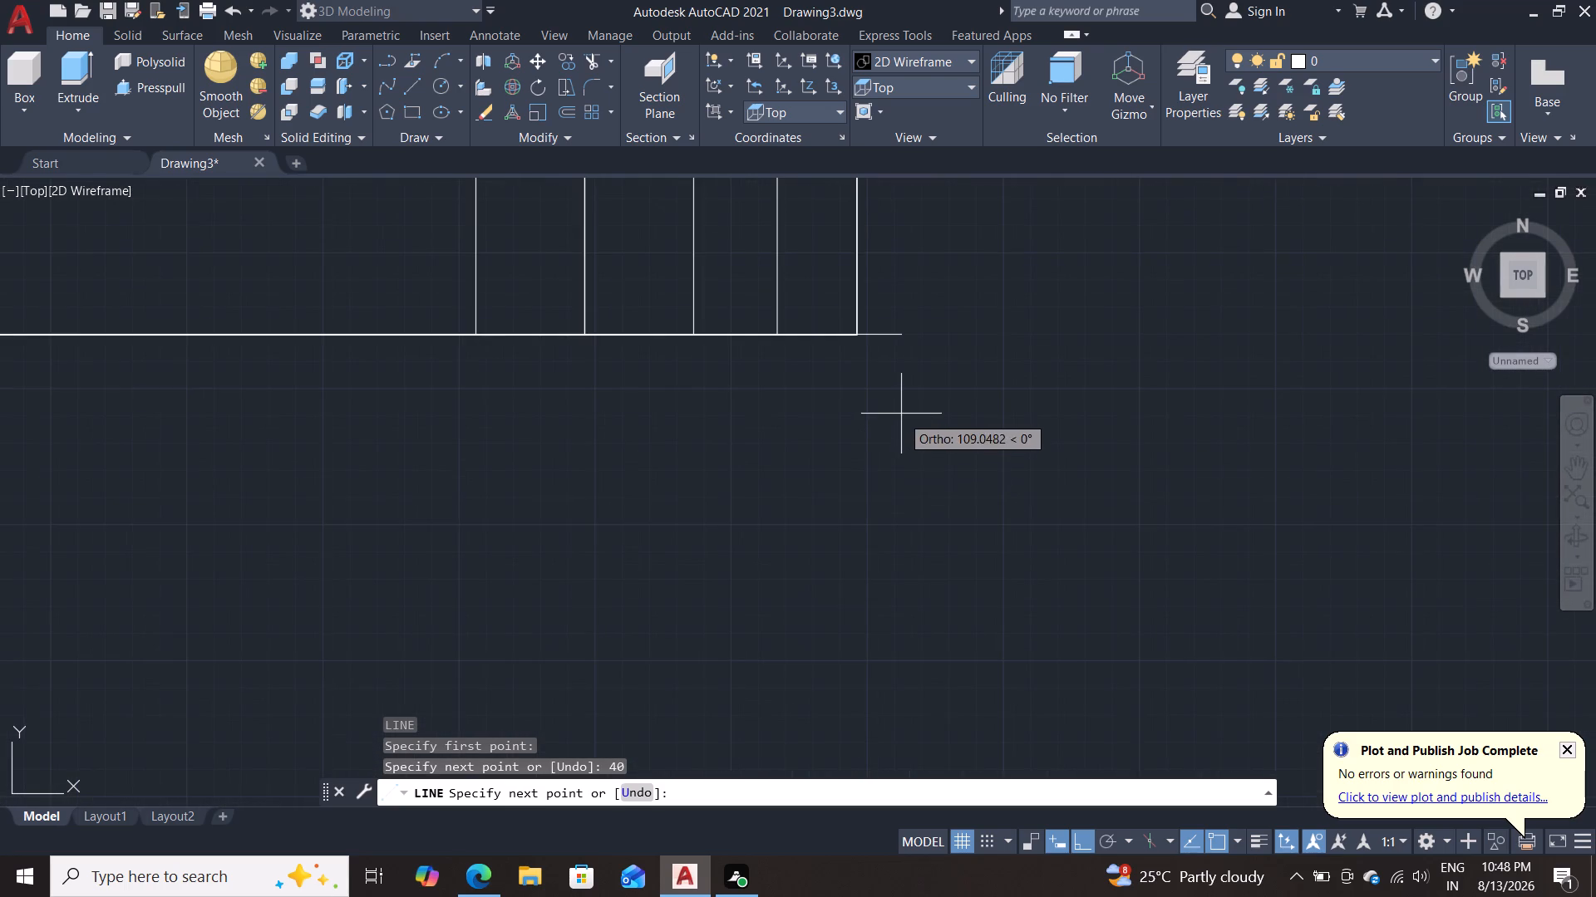
{"action": "scroll", "coordinate": [901, 414], "scroll_direction": "up", "scroll_amount": 2}
{"action": "middle_click_drag", "start_coordinate": [879, 357], "coordinate": [952, 596]}
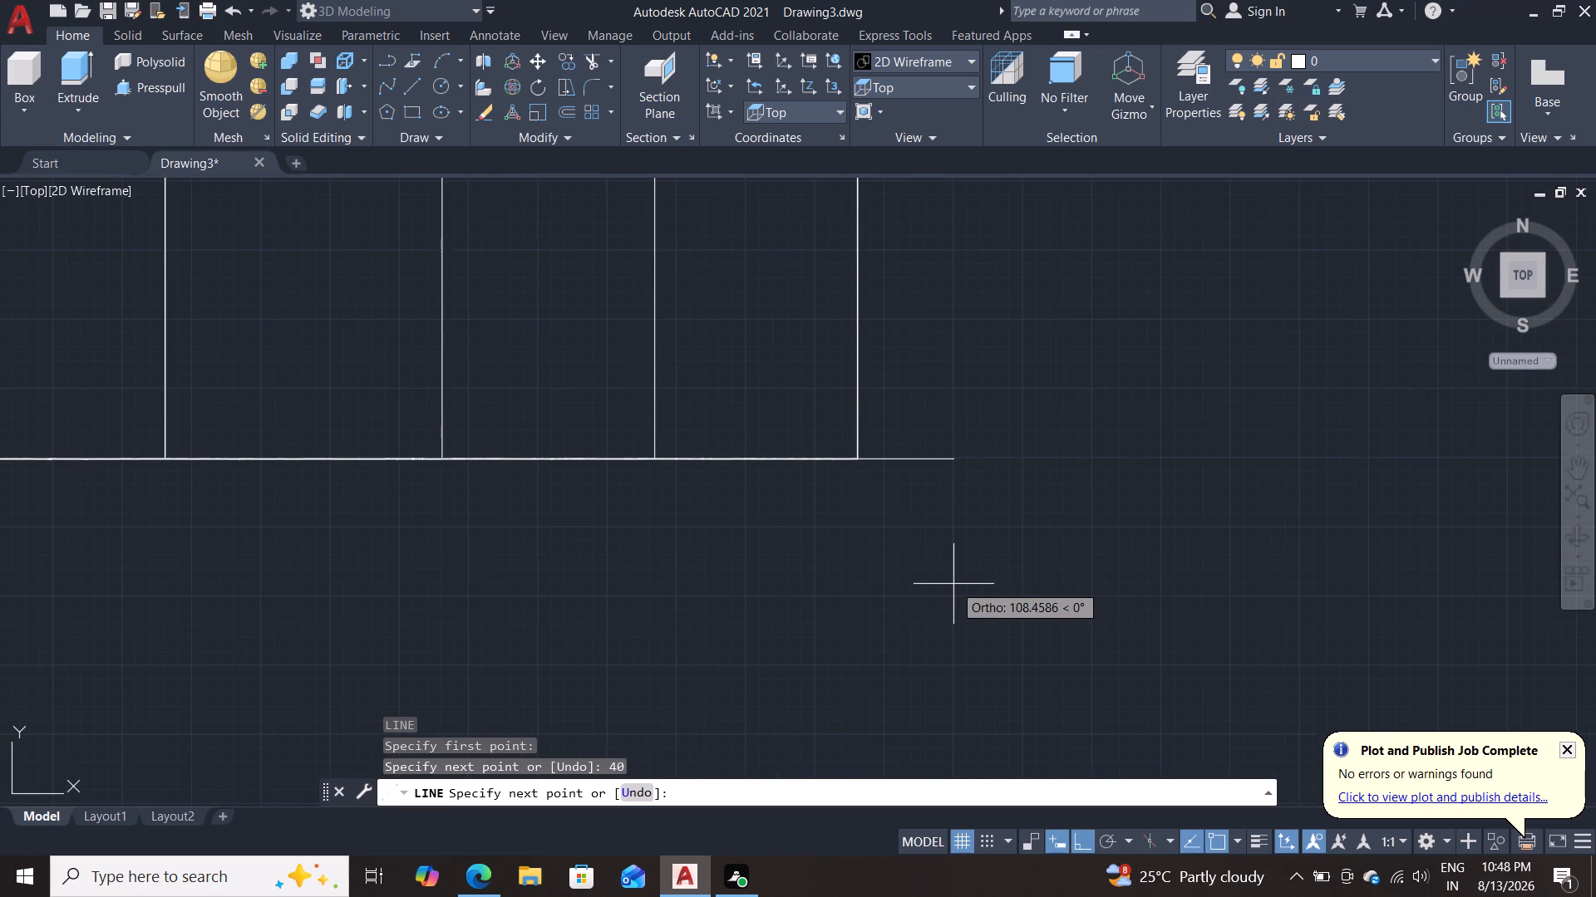
{"action": "key", "text": "8"}
{"action": "key", "text": "0"}
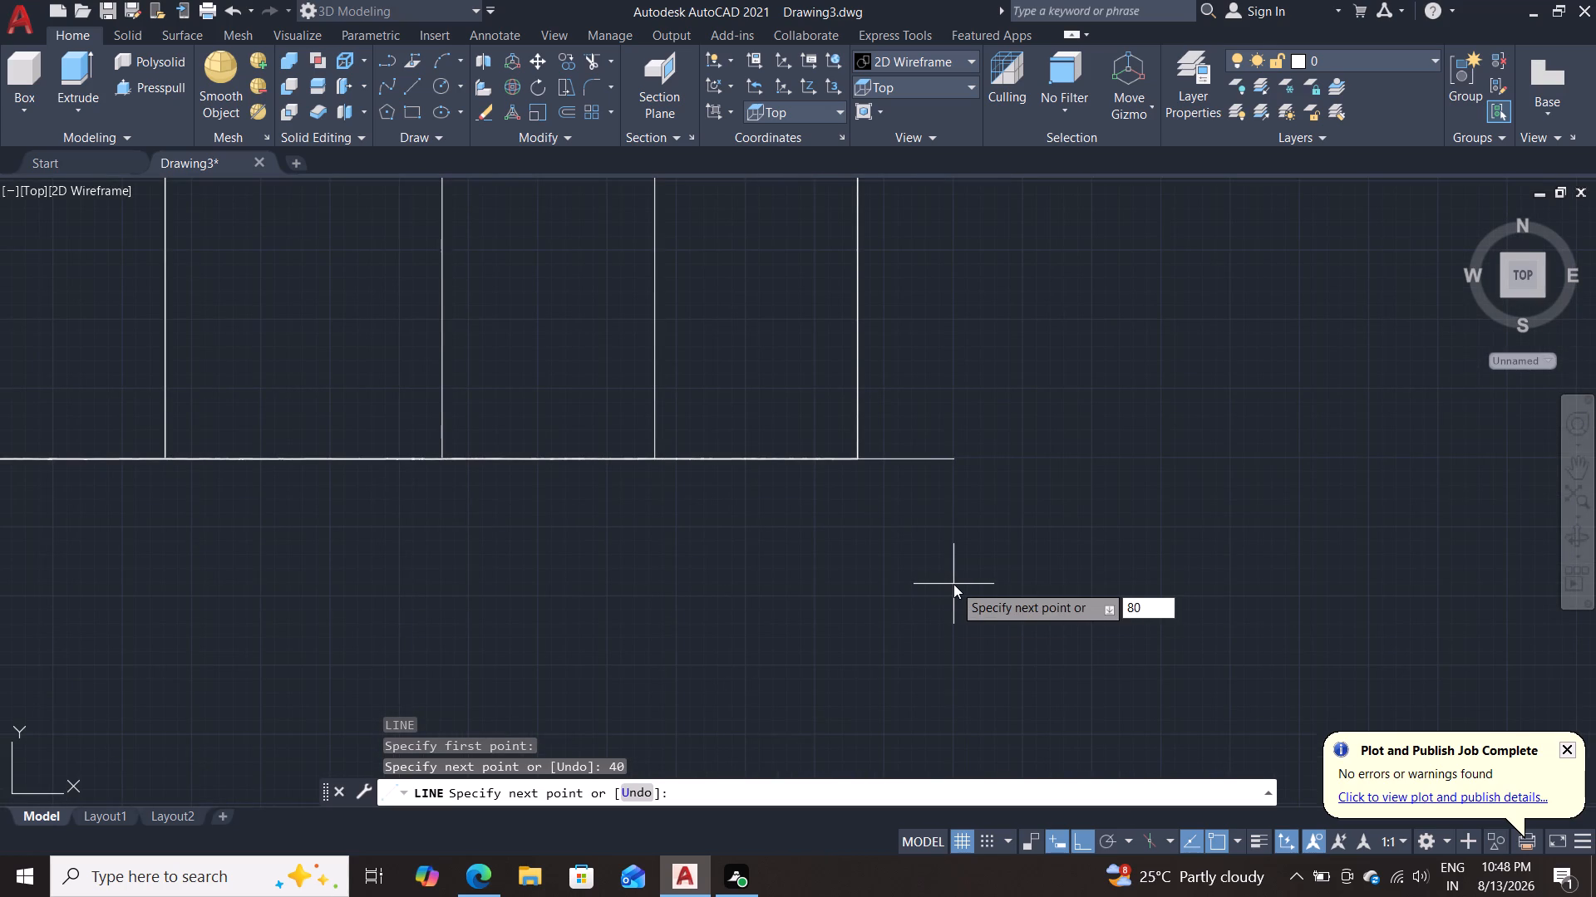
{"action": "key", "text": "Return"}
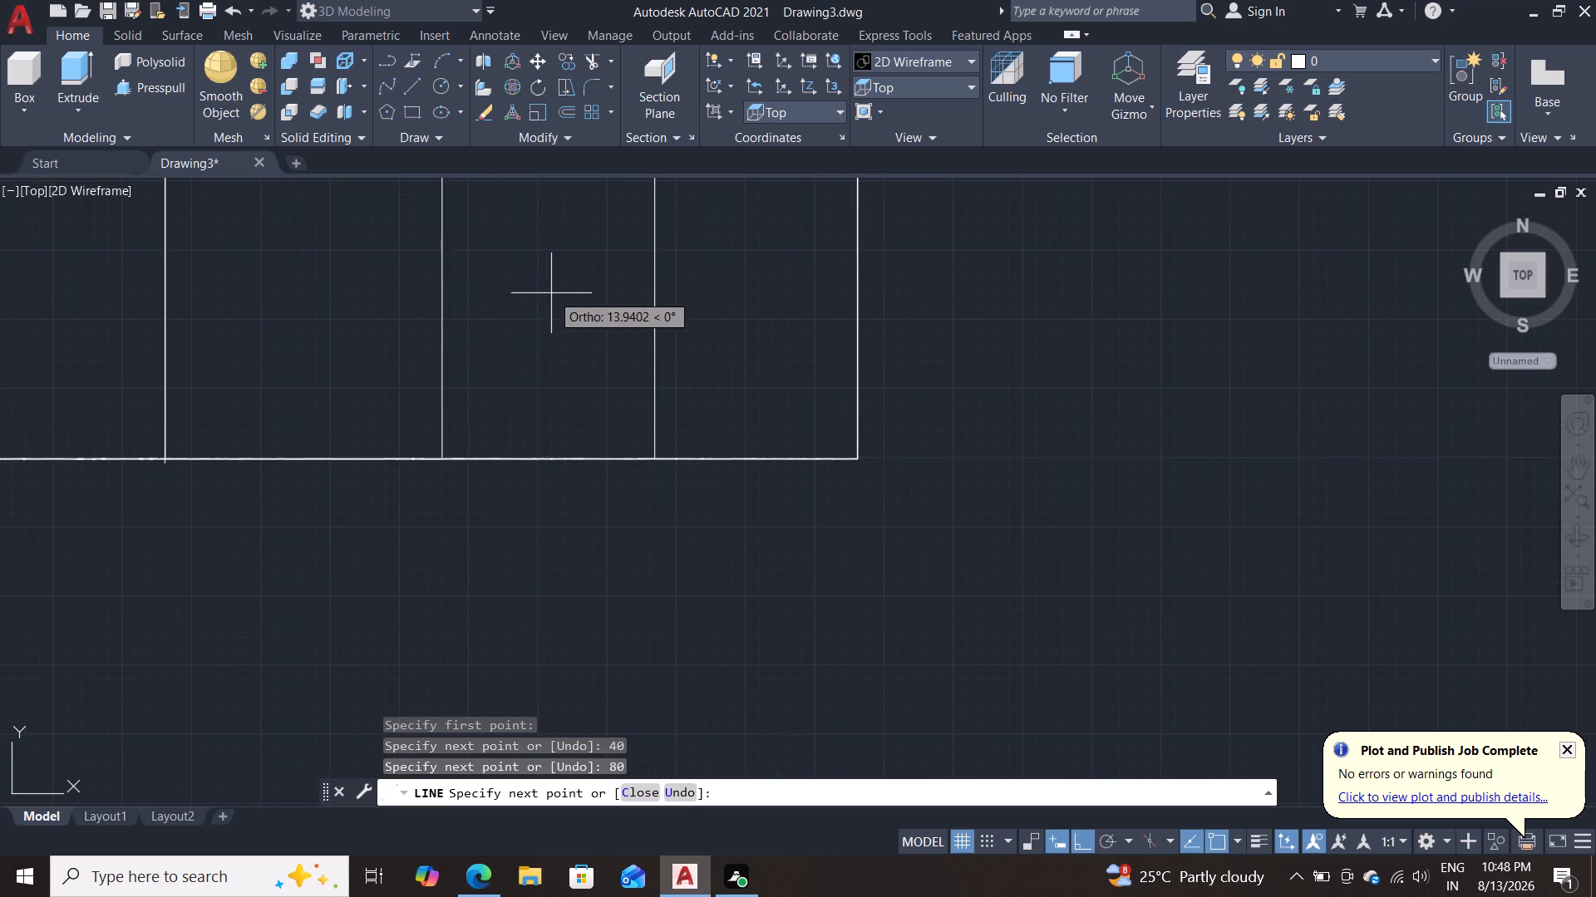
Add a vertical segment about 43 units long upward from the line's right end and finish the line.
{"action": "scroll", "coordinate": [577, 363], "scroll_direction": "down", "scroll_amount": 4}
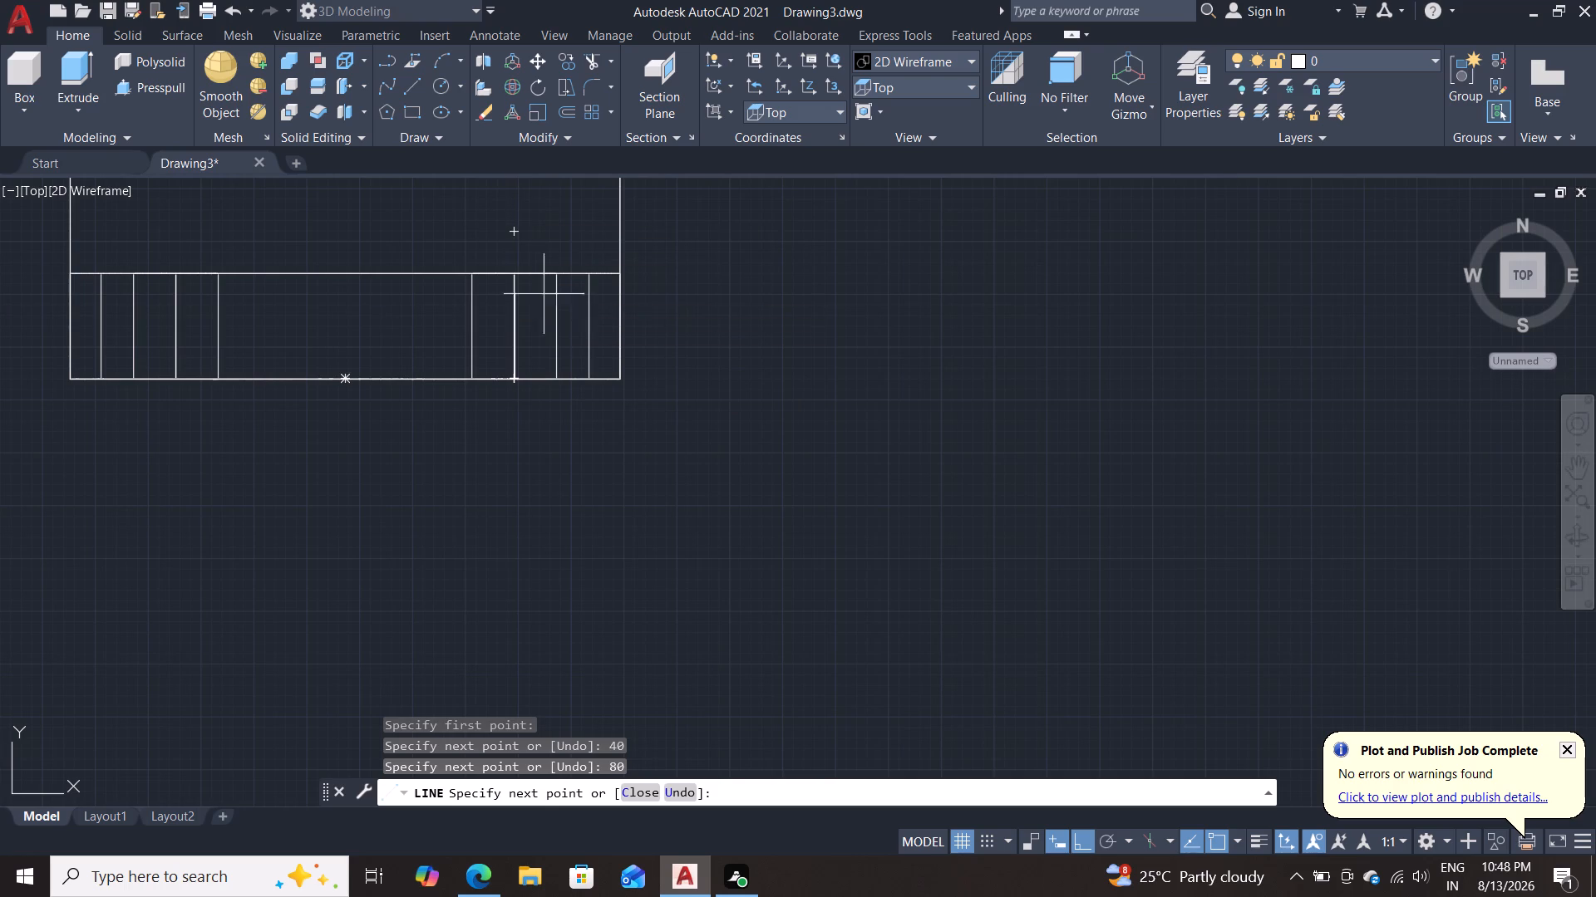
{"action": "left_click", "coordinate": [532, 196]}
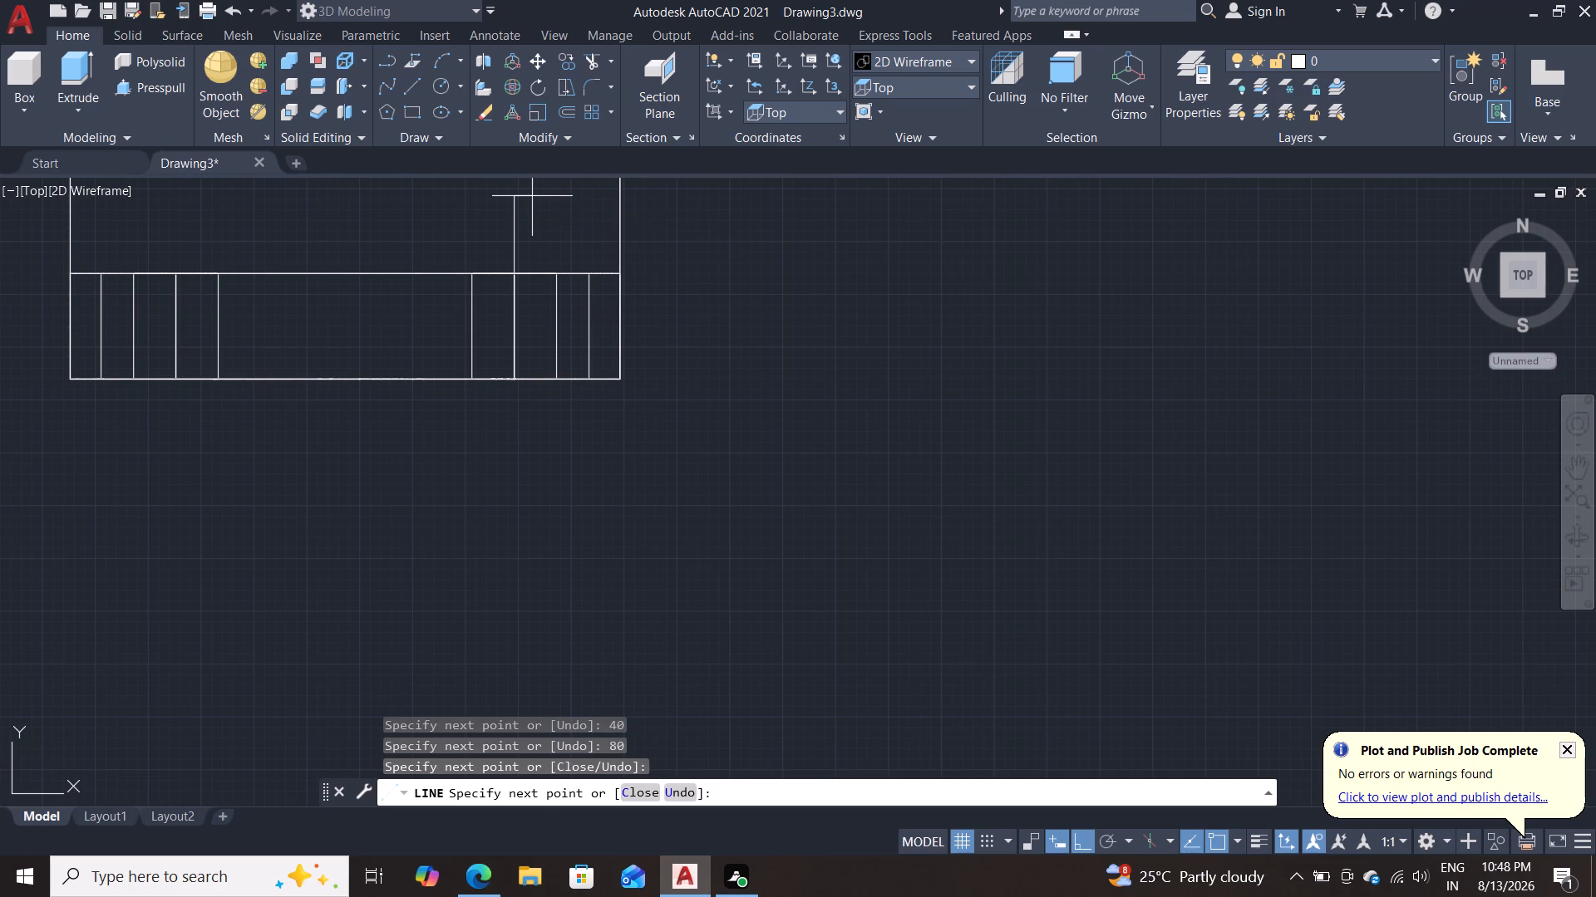
{"action": "key", "text": "Escape"}
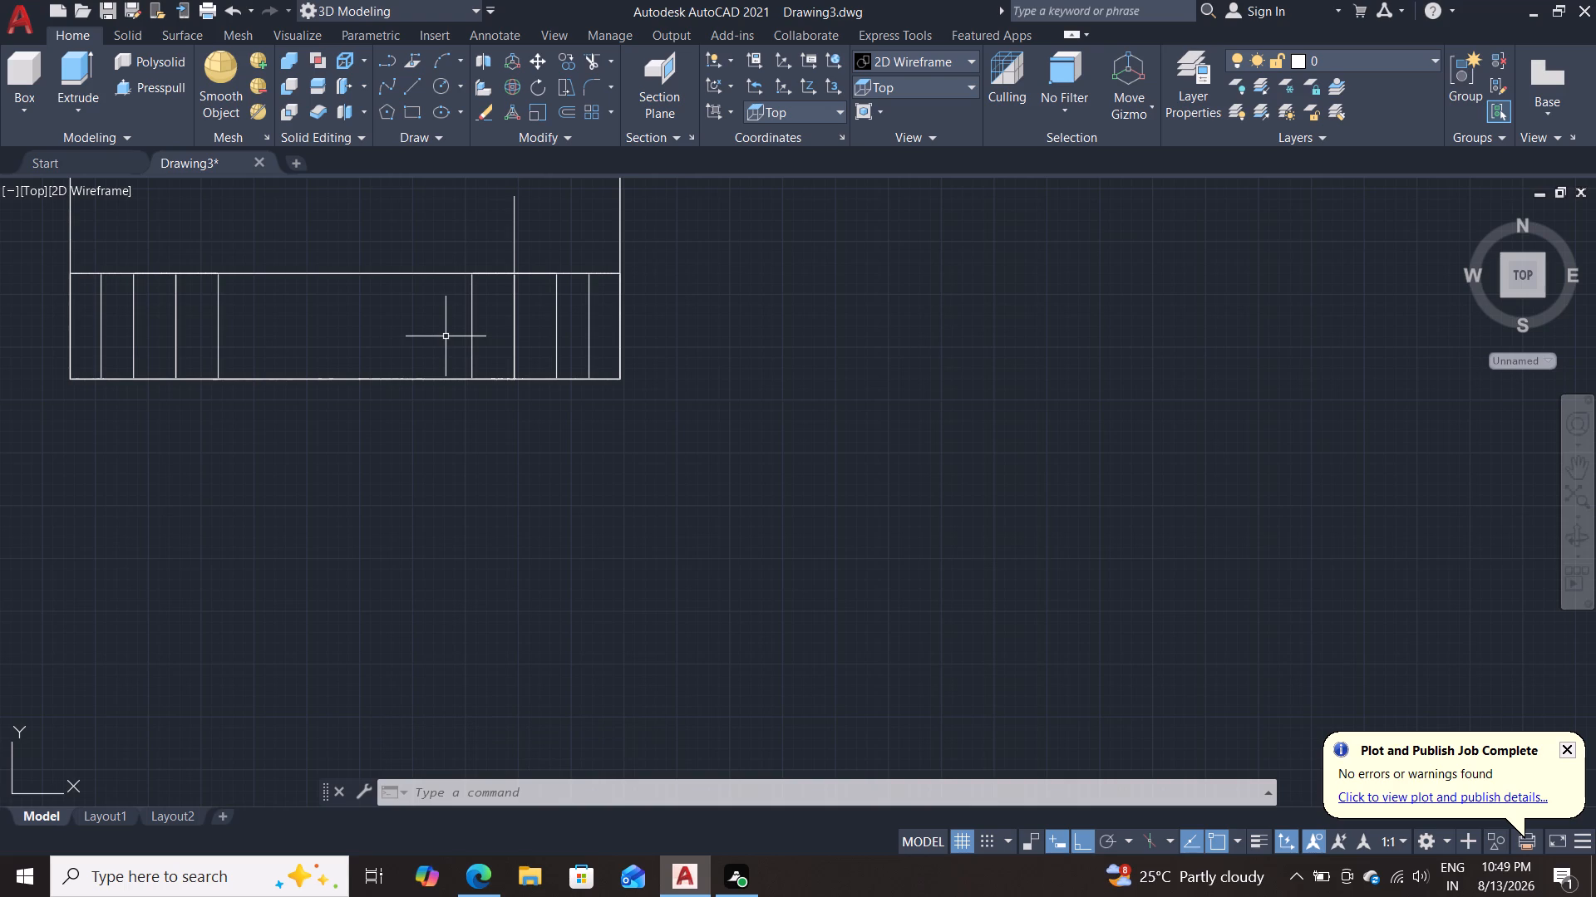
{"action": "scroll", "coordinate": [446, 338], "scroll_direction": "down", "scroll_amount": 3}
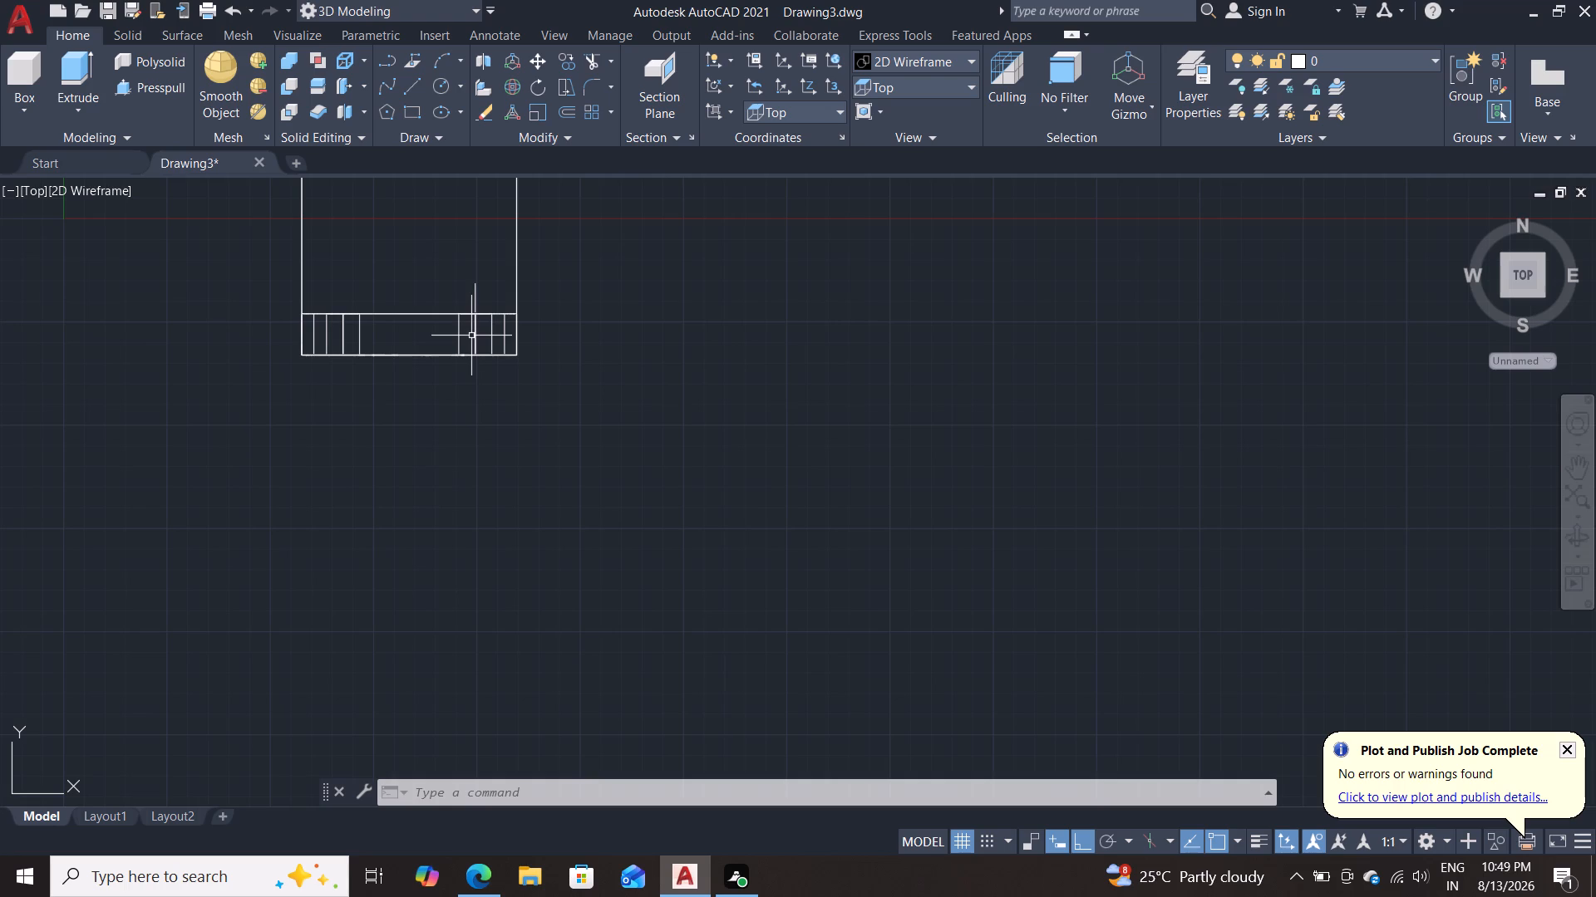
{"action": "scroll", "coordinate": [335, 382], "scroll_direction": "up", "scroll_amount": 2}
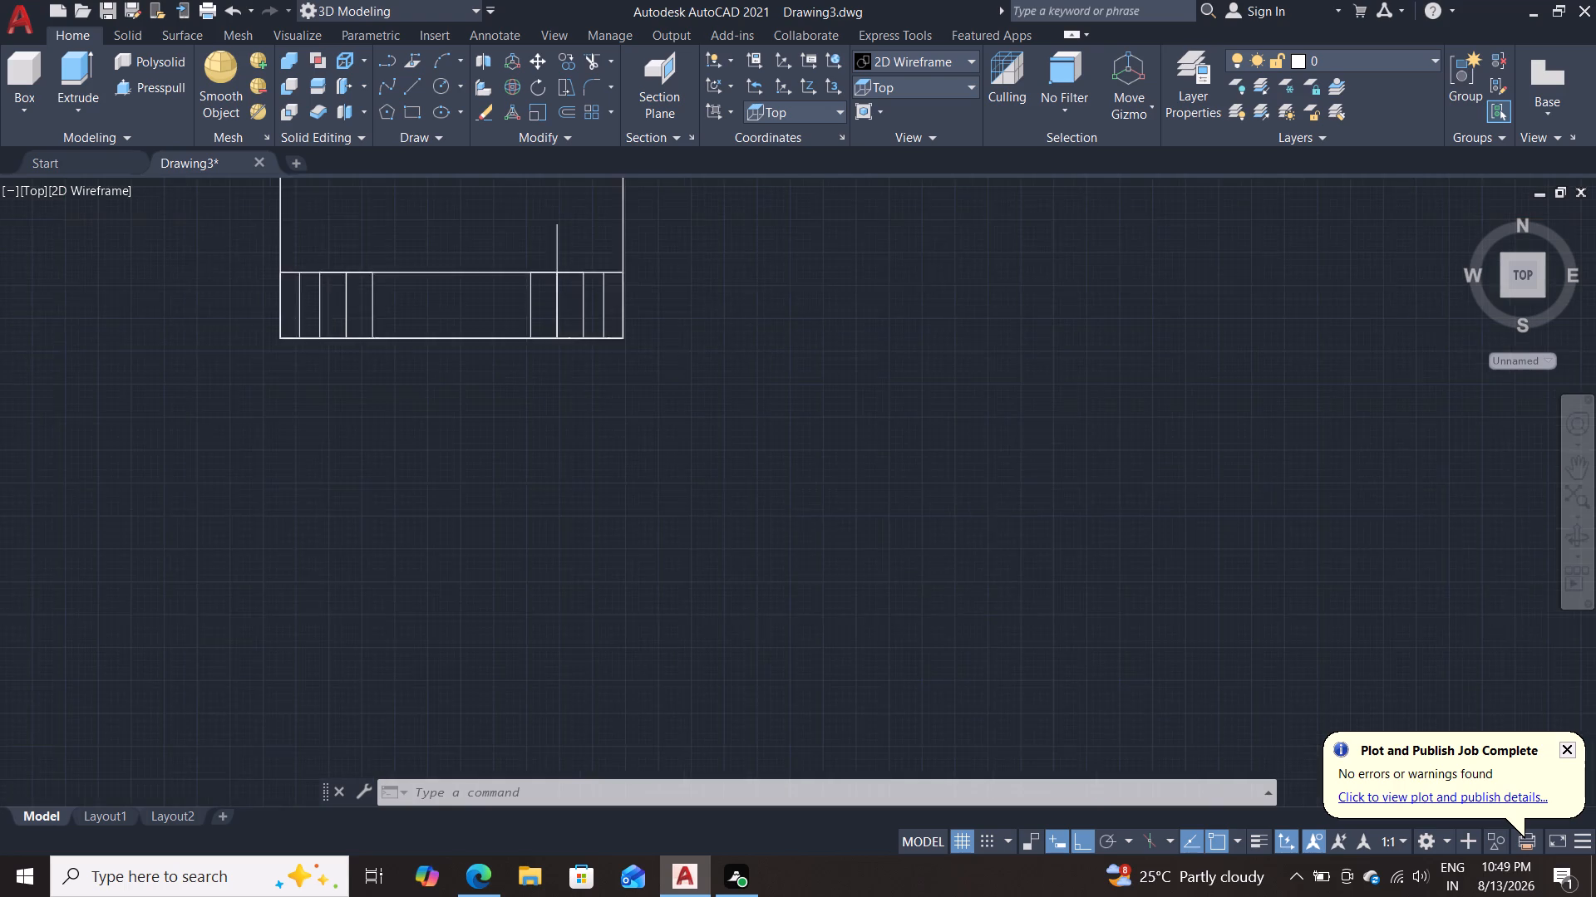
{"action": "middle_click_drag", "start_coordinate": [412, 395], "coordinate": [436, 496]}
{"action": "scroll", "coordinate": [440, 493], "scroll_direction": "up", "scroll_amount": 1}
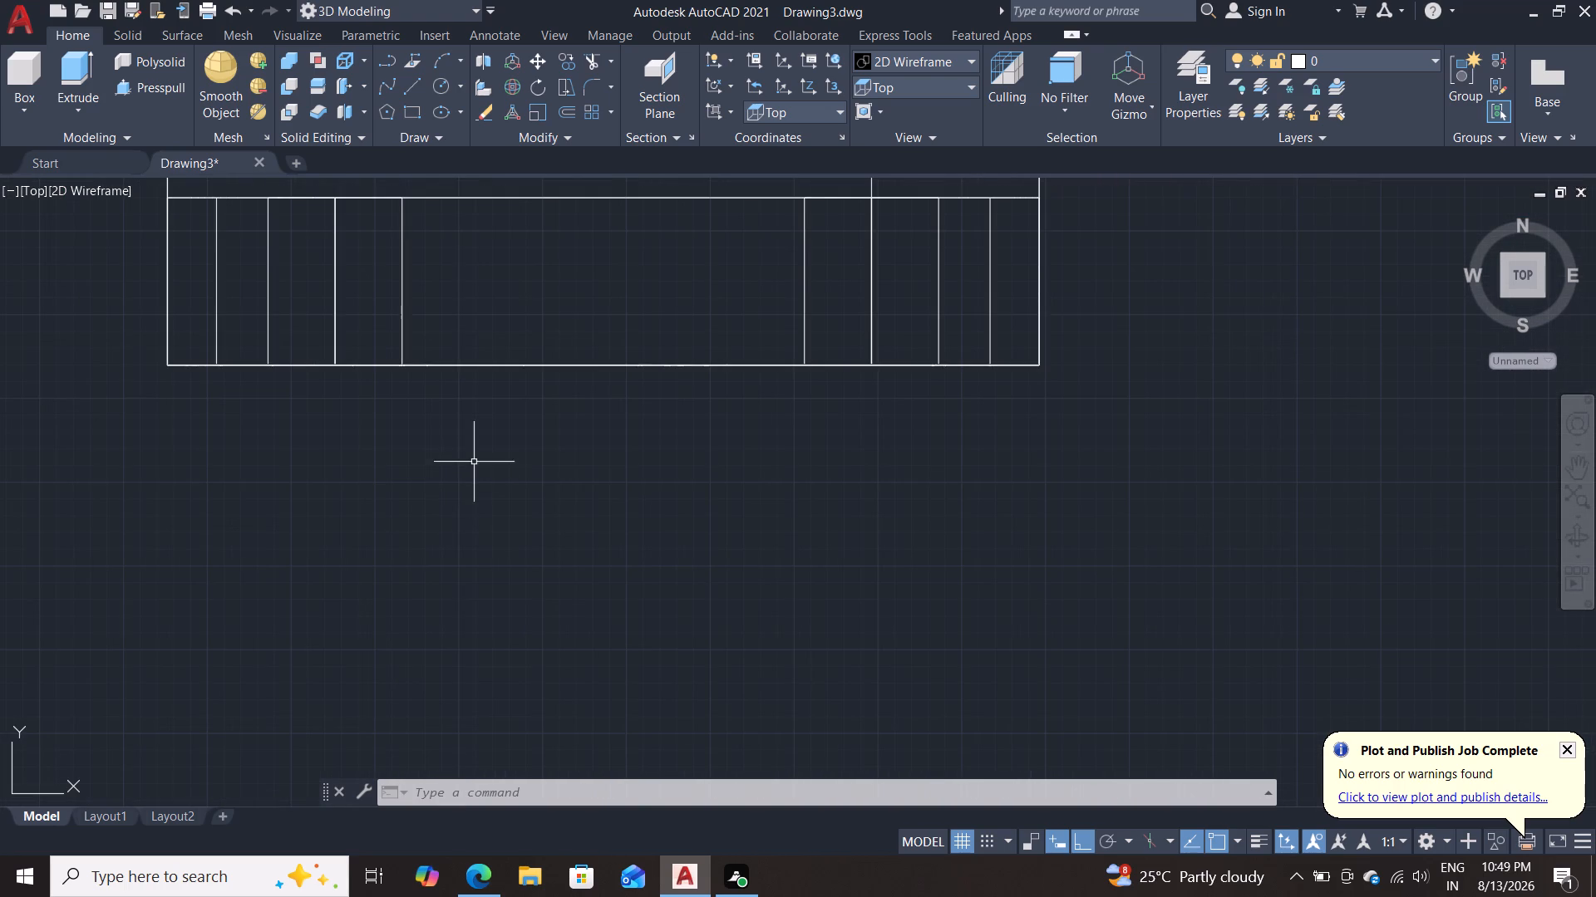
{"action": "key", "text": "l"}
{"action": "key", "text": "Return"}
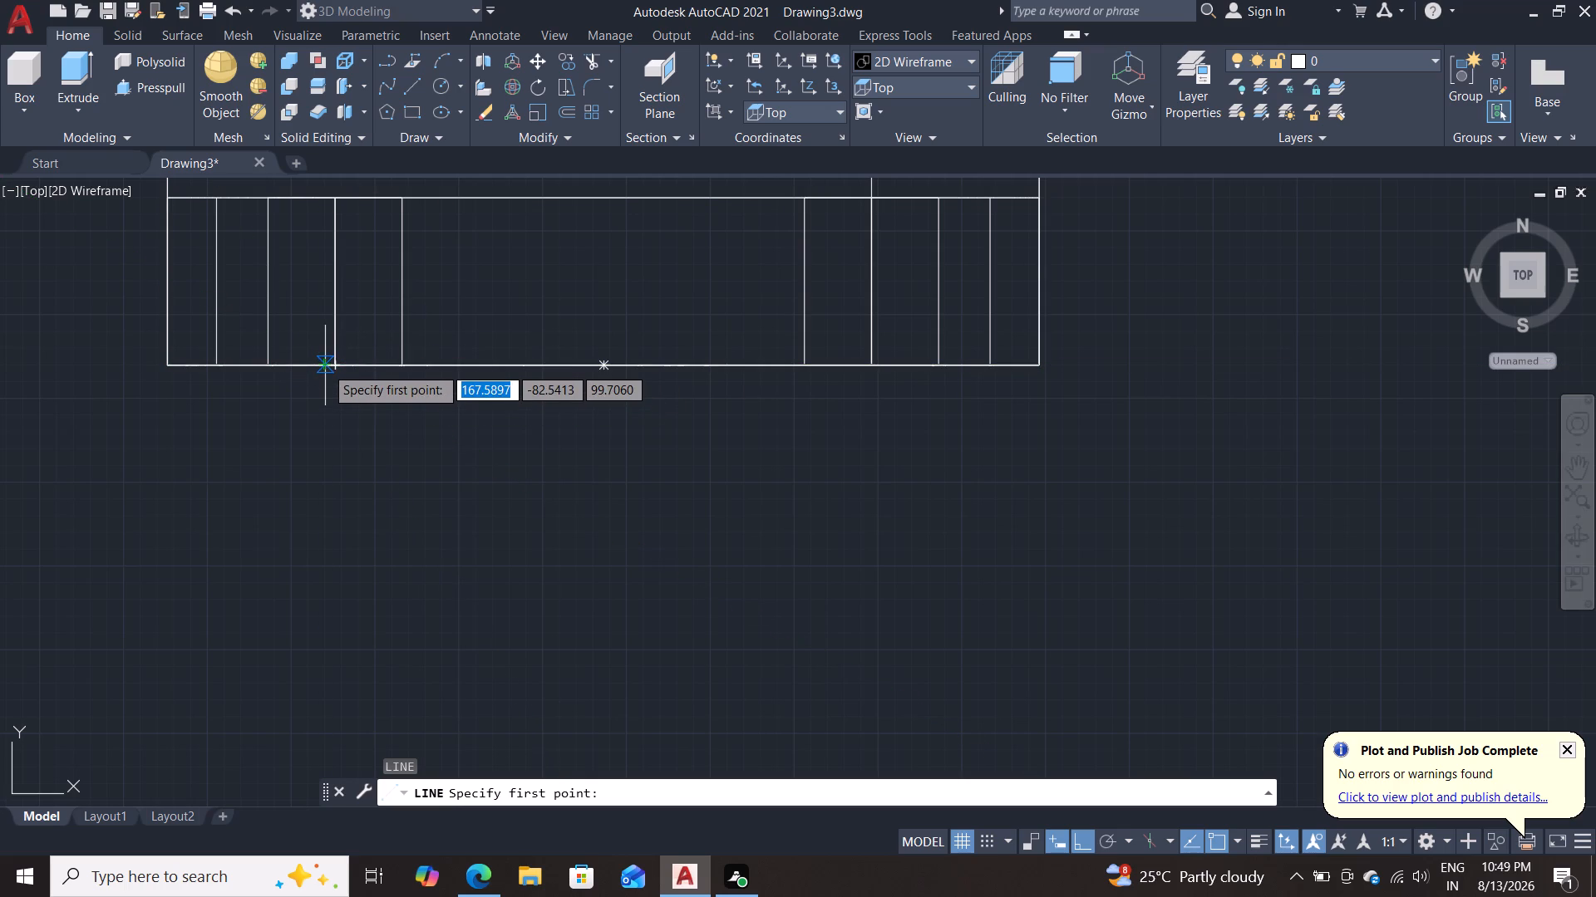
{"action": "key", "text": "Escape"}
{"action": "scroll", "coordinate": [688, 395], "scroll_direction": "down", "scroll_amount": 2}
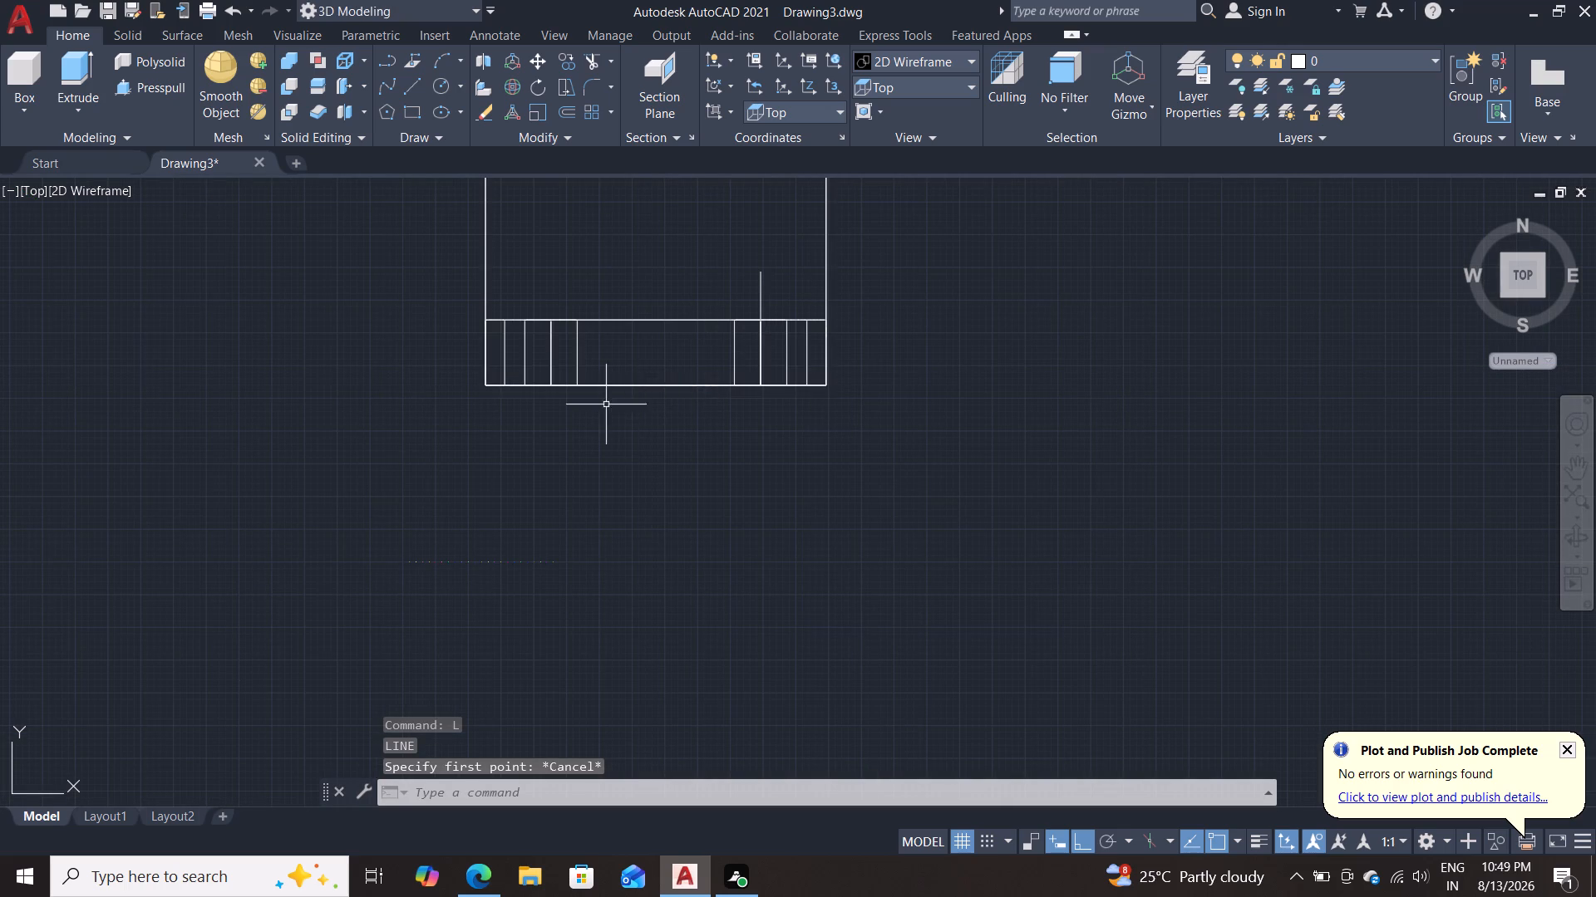
Undo the recently drawn construction lines on the bracket's bottom edge and the view changes made with them.
{"action": "middle_click_drag", "start_coordinate": [637, 521], "coordinate": [660, 472], "text": "shift"}
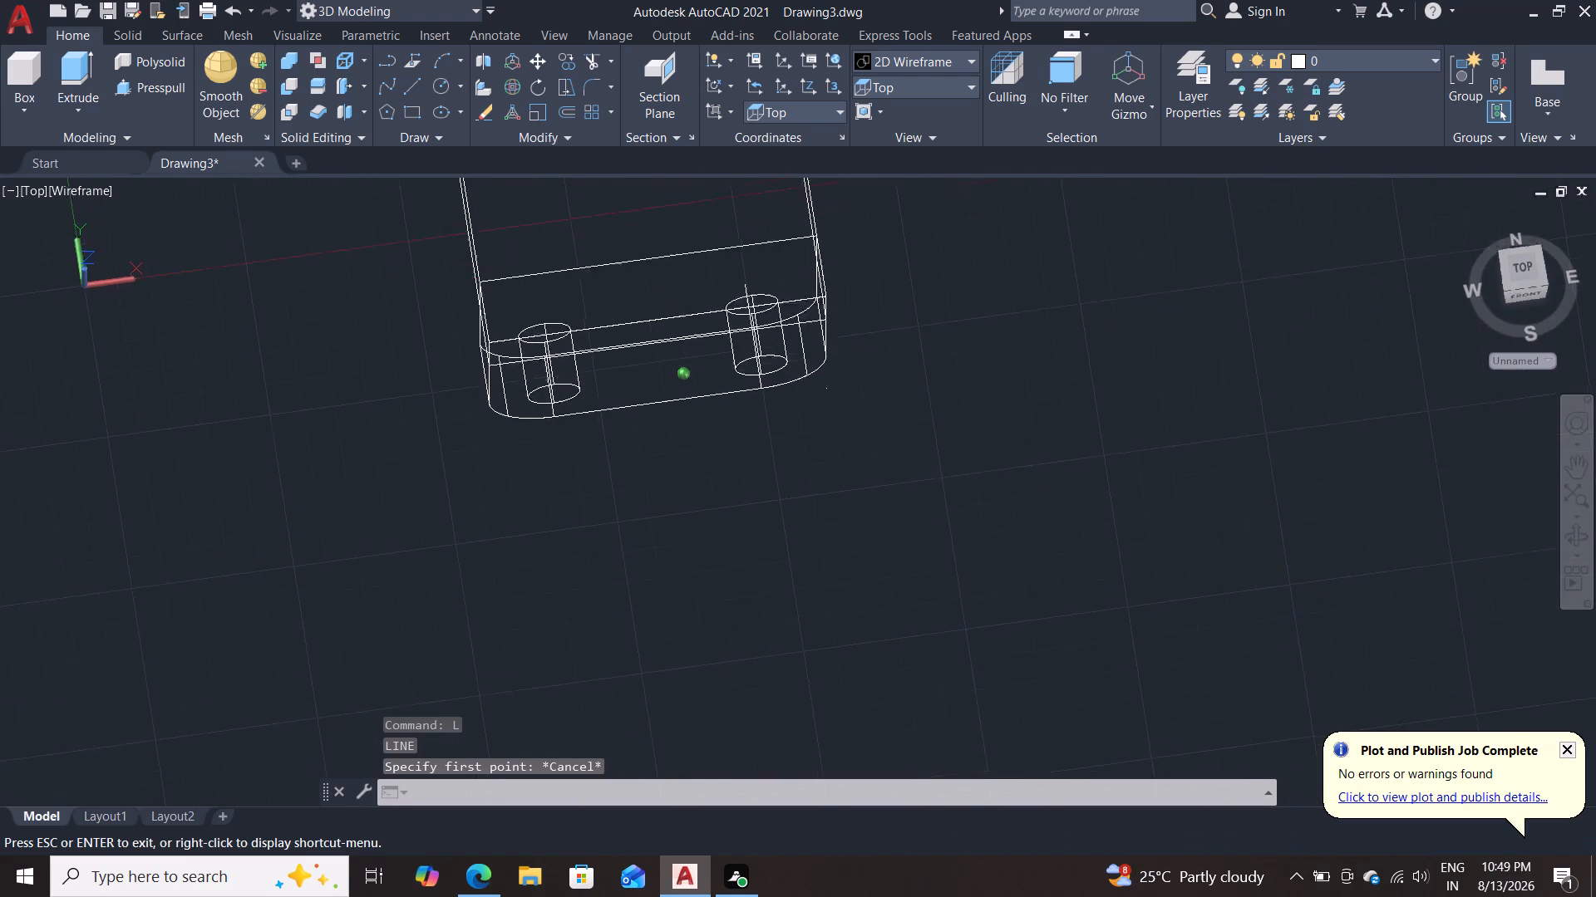
{"action": "middle_click_drag", "start_coordinate": [660, 472], "coordinate": [672, 347], "text": "shift"}
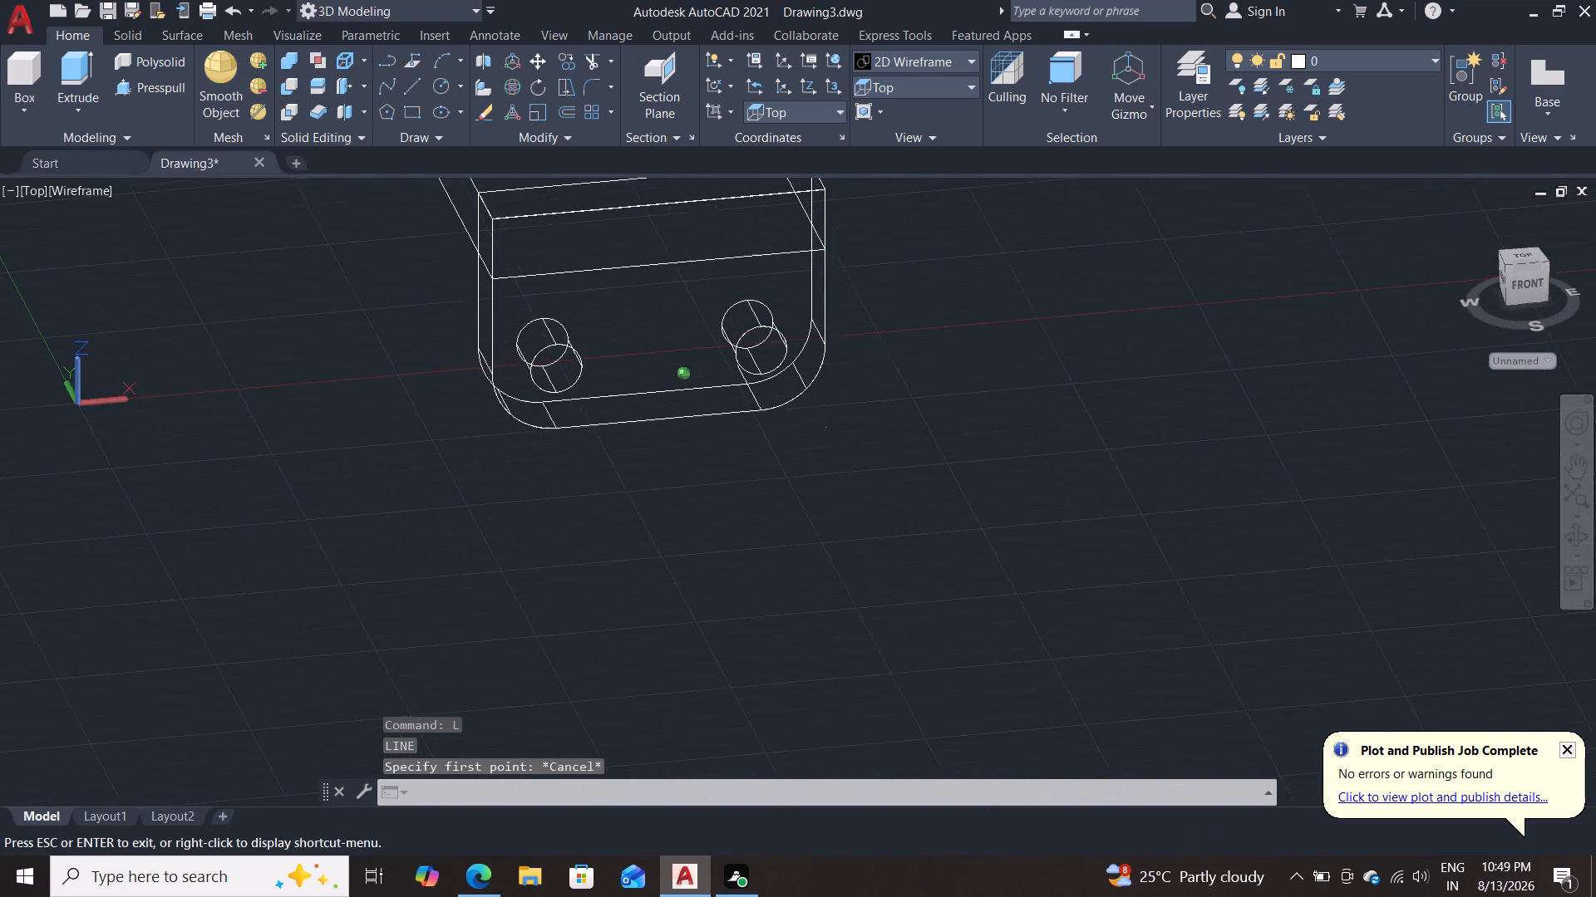
{"action": "middle_click_drag", "start_coordinate": [672, 347], "coordinate": [677, 499], "text": "shift"}
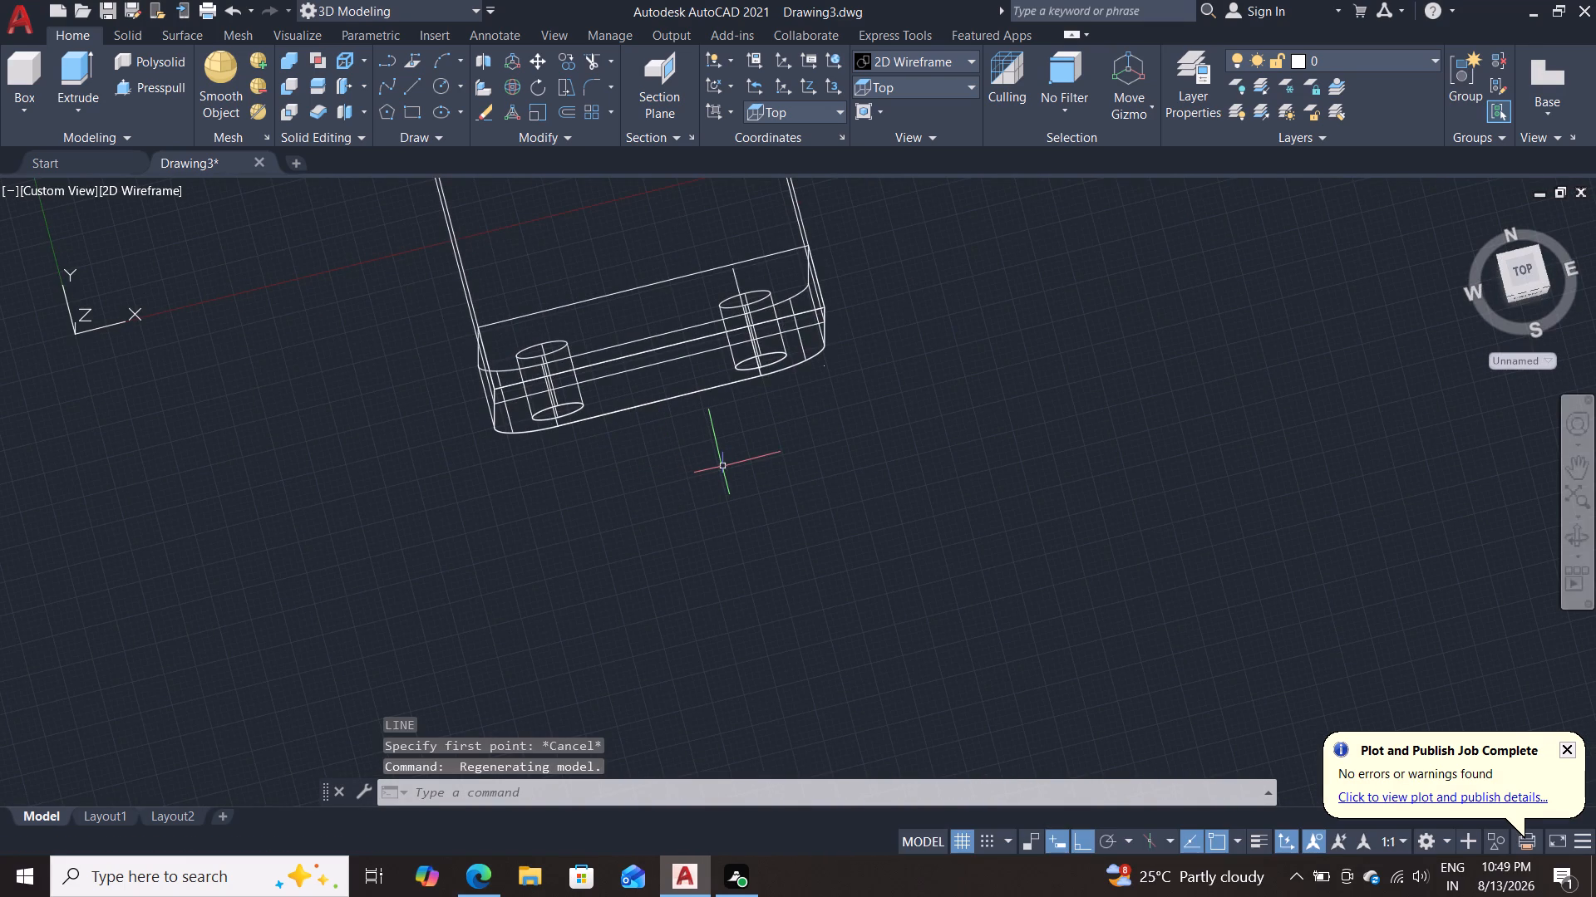
{"action": "key", "text": "ctrl+z"}
{"action": "key", "text": "ctrl+z"}
{"action": "key", "text": "ctrl+z"}
{"action": "key", "text": "ctrl+z"}
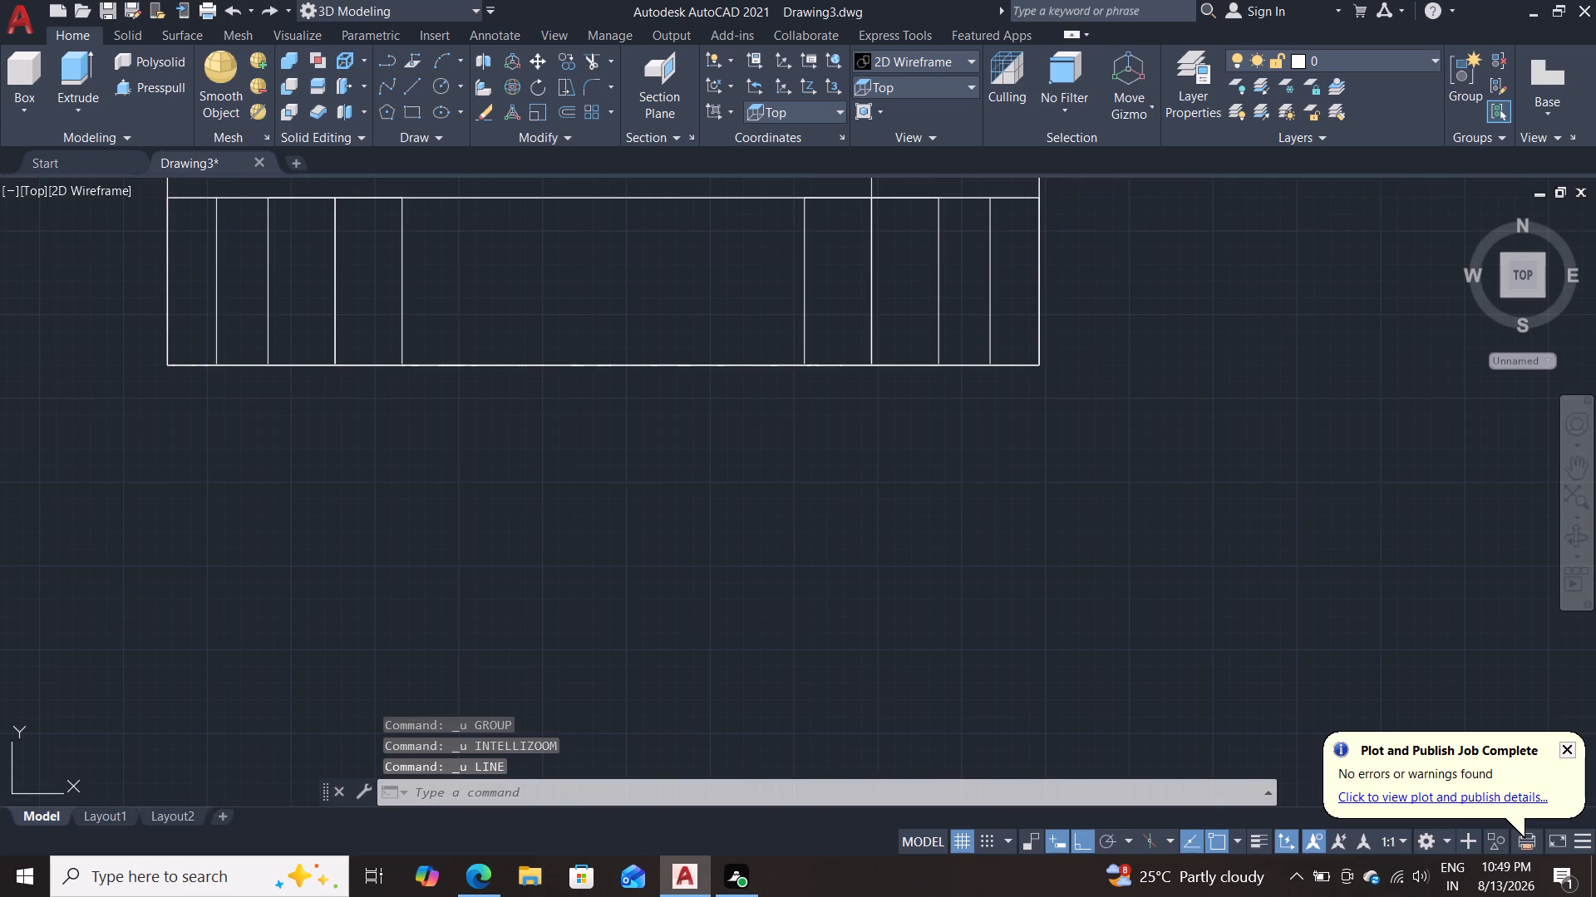
{"action": "key", "text": "ctrl+z"}
{"action": "key", "text": "ctrl+z"}
{"action": "key", "text": "ctrl+z"}
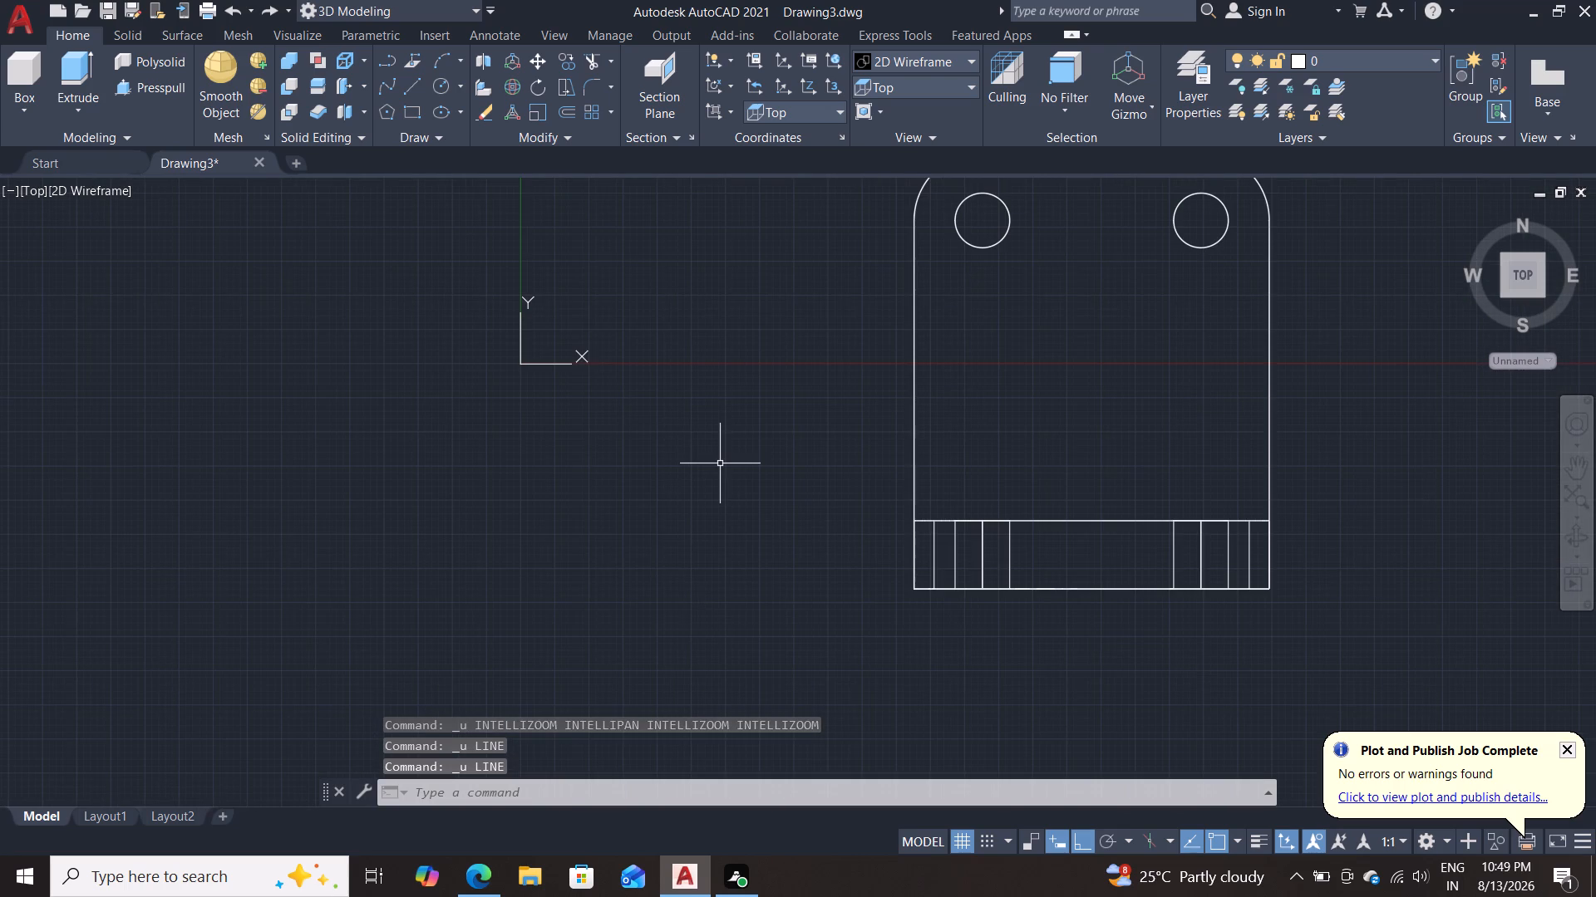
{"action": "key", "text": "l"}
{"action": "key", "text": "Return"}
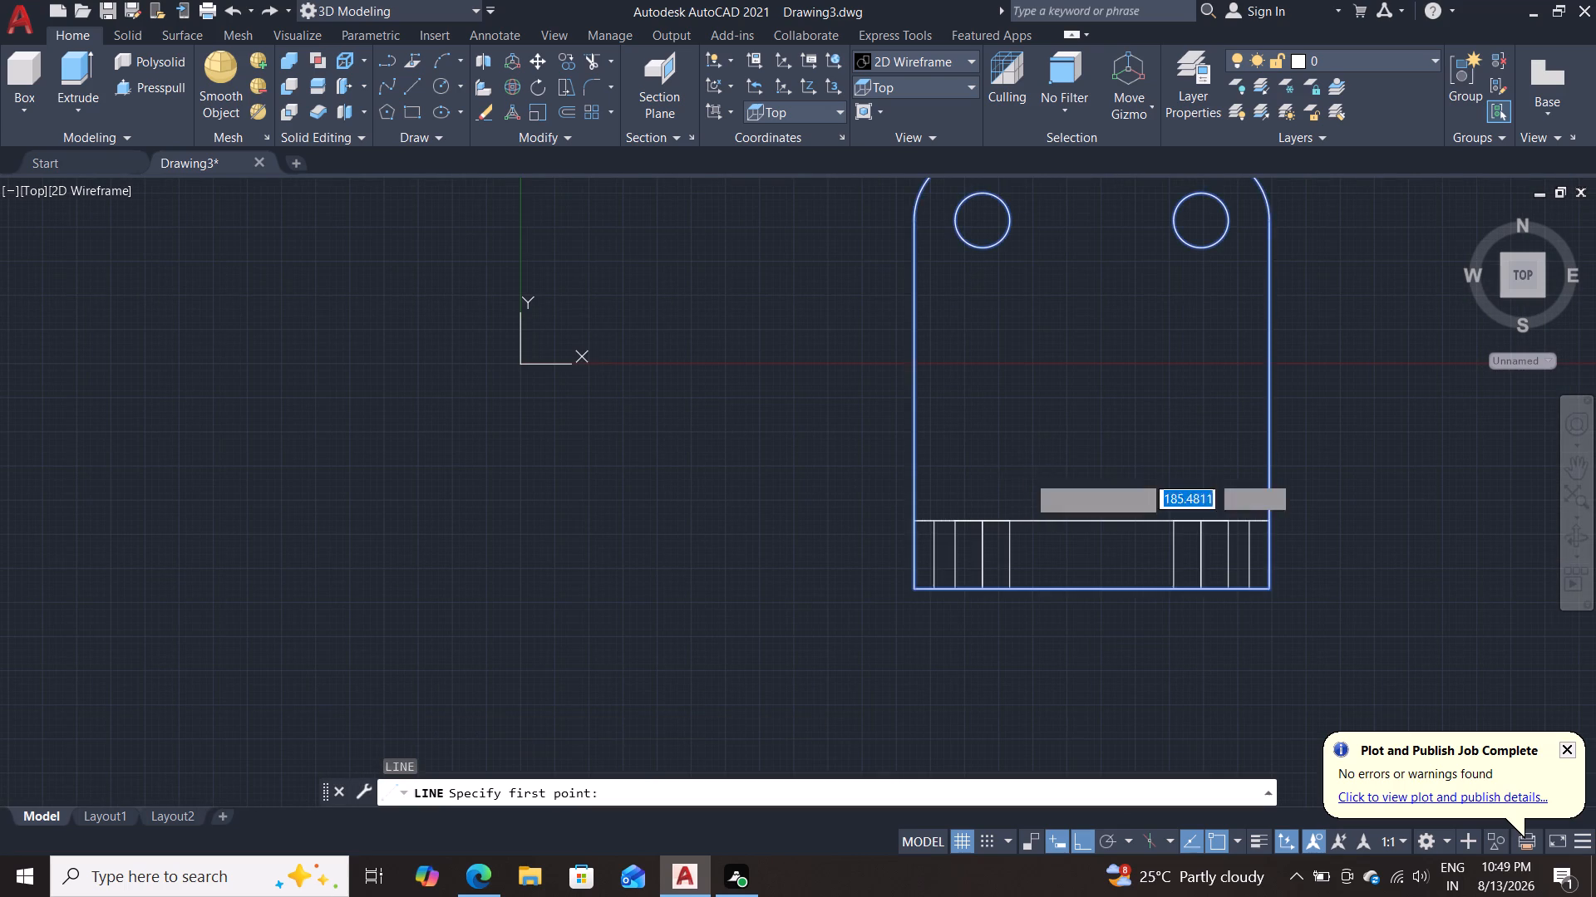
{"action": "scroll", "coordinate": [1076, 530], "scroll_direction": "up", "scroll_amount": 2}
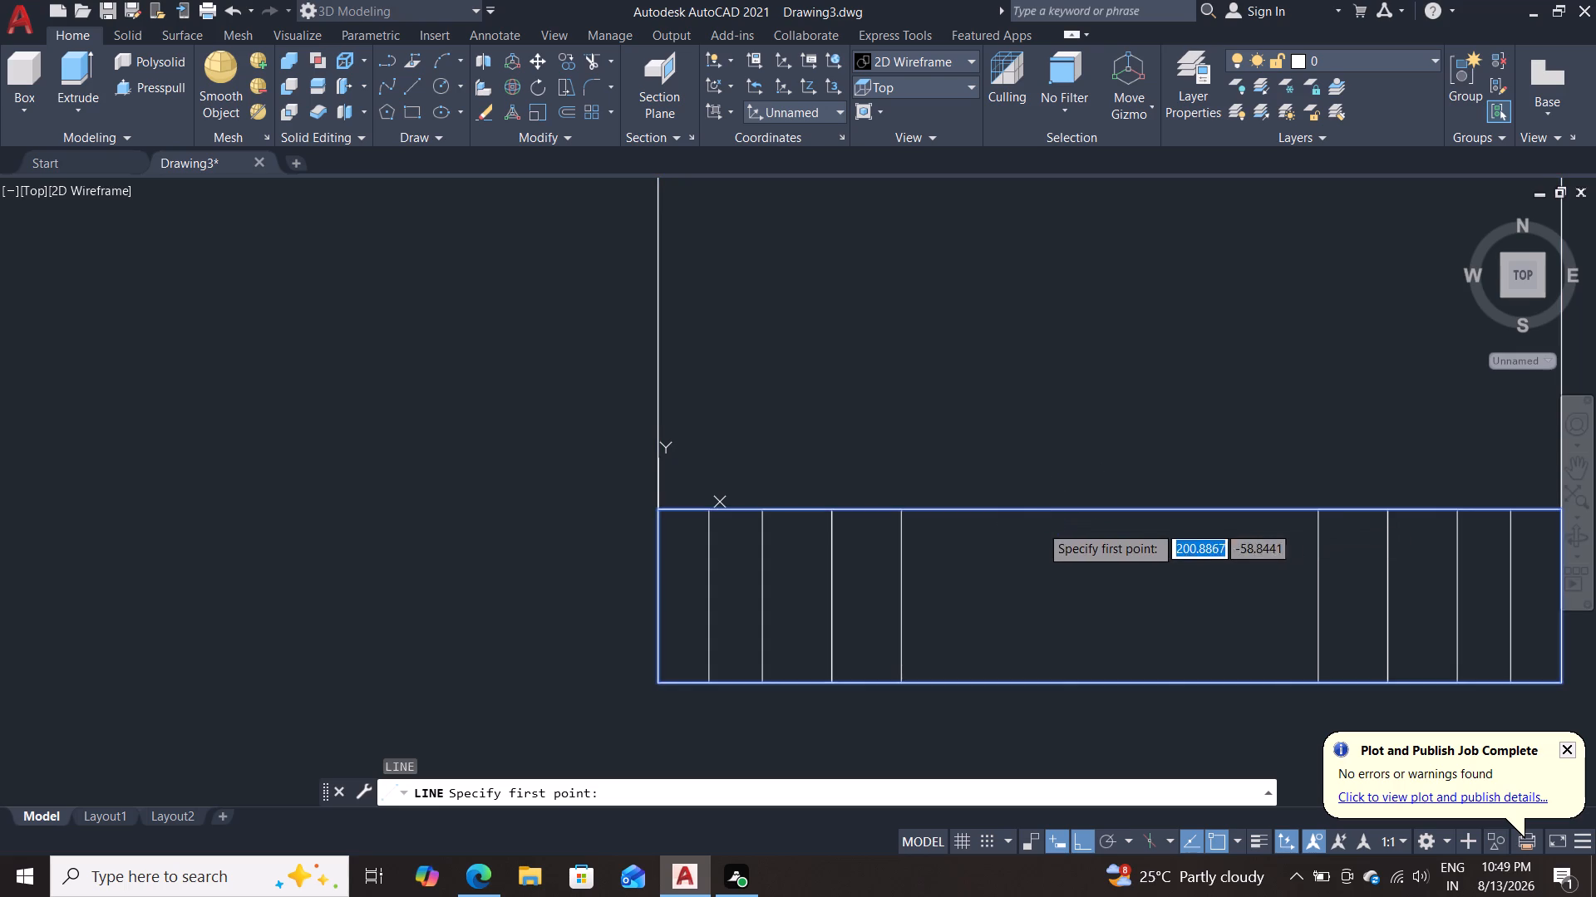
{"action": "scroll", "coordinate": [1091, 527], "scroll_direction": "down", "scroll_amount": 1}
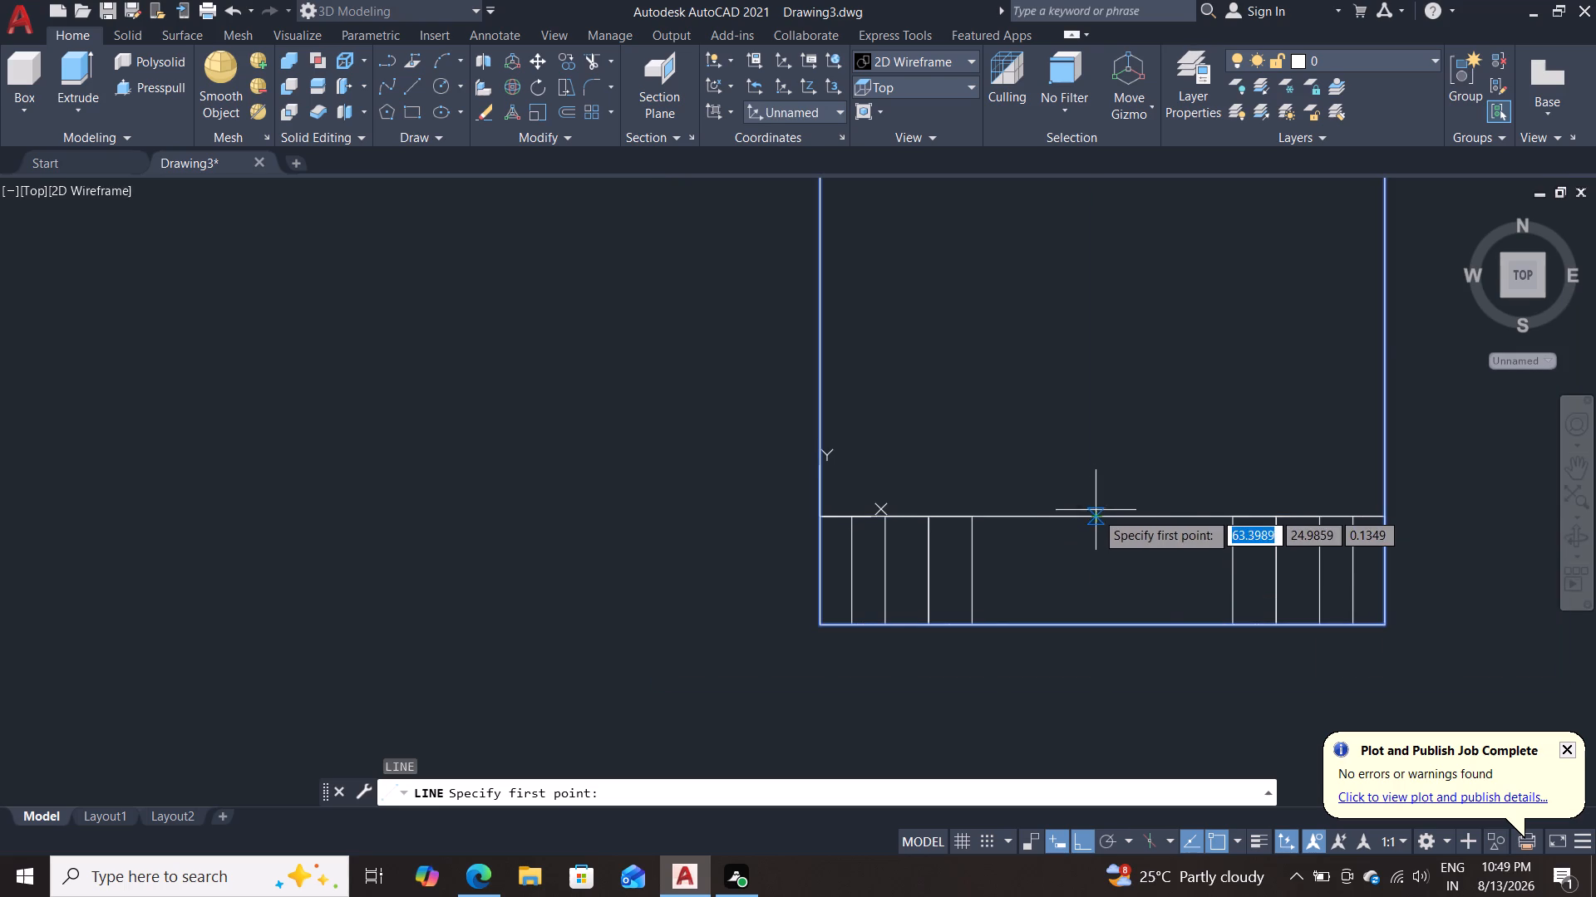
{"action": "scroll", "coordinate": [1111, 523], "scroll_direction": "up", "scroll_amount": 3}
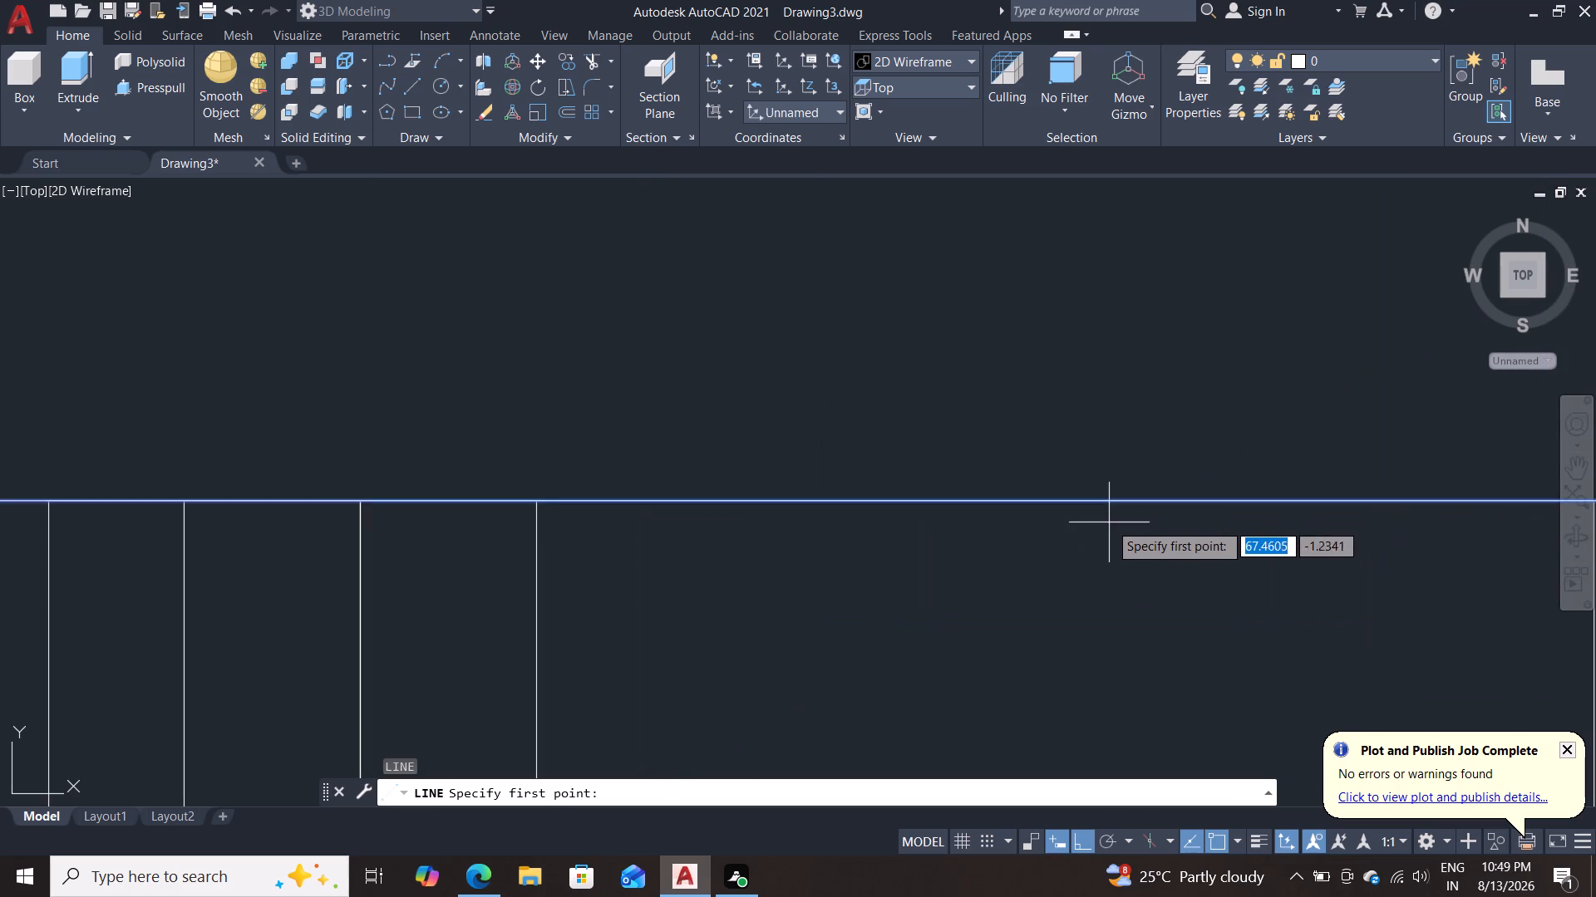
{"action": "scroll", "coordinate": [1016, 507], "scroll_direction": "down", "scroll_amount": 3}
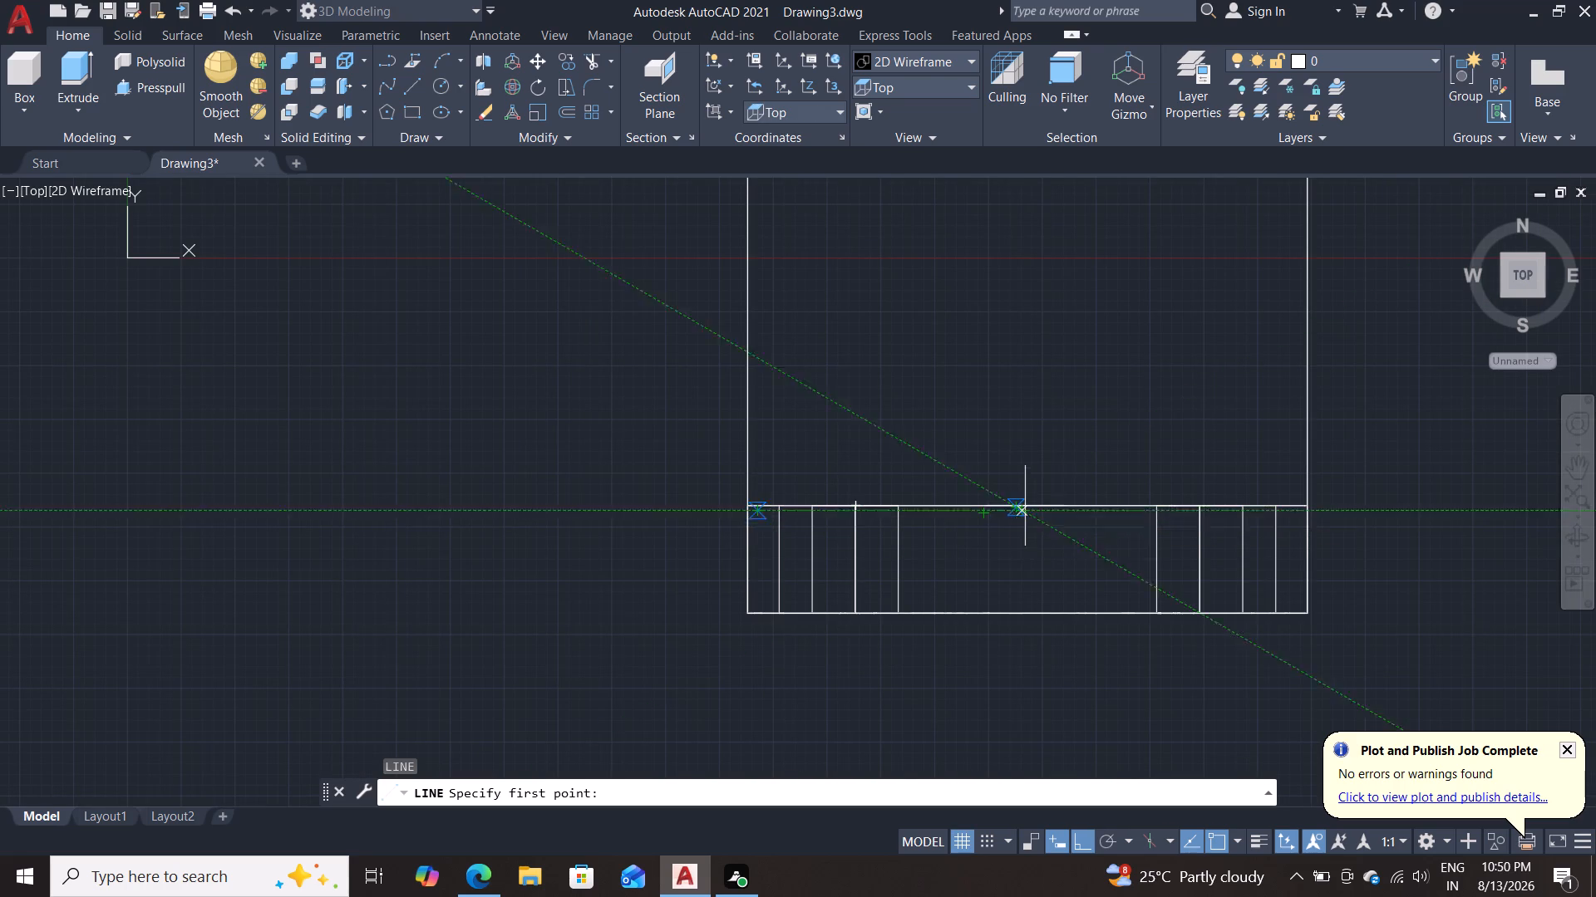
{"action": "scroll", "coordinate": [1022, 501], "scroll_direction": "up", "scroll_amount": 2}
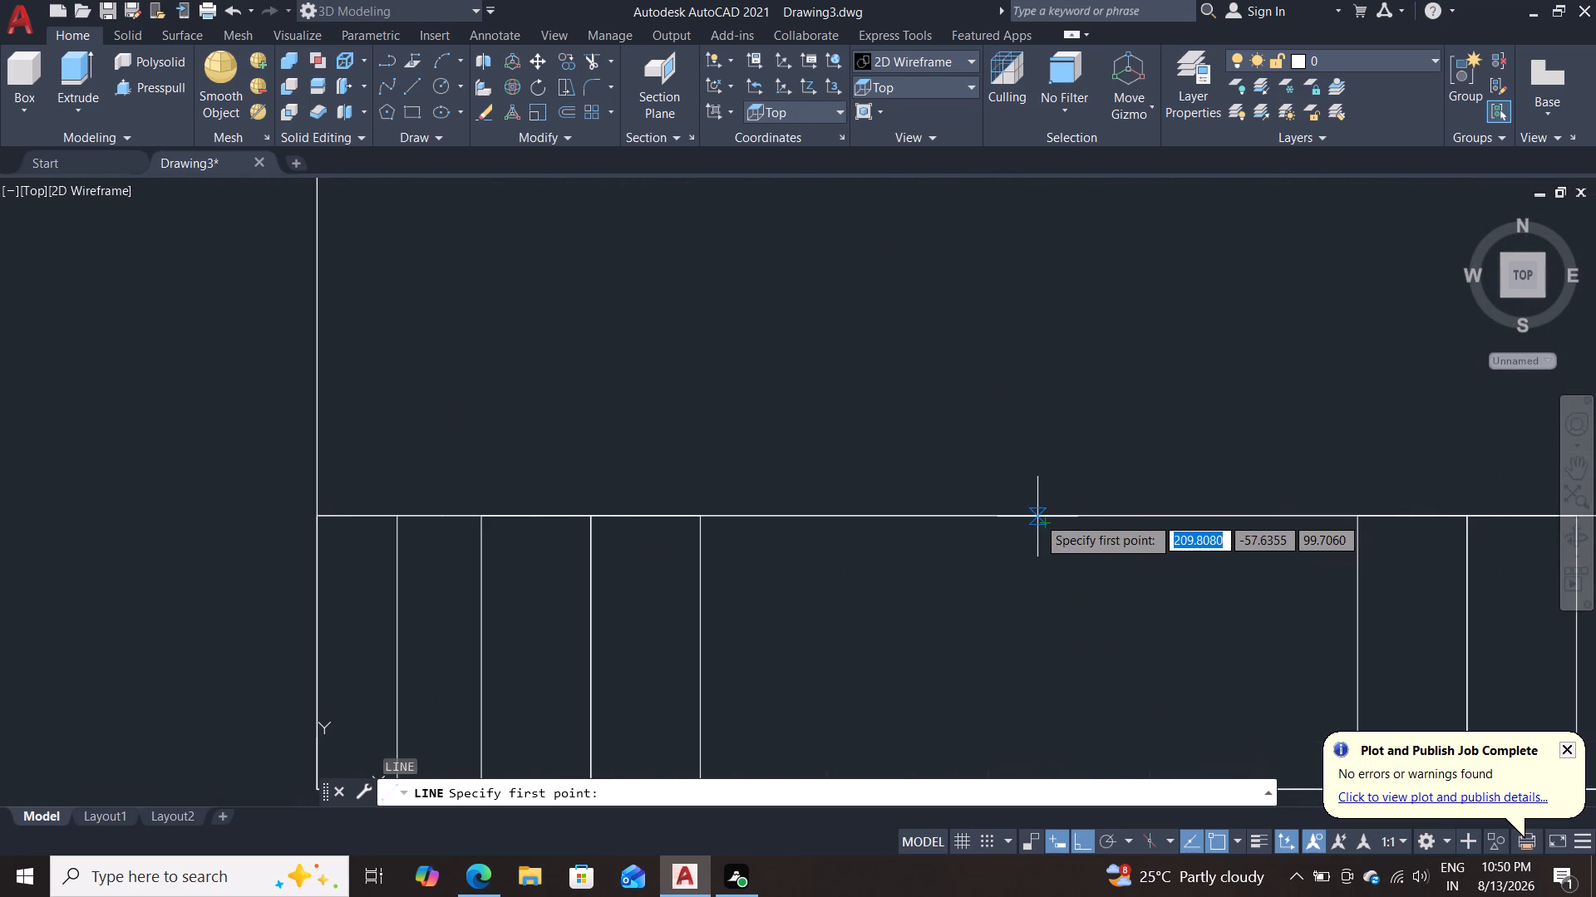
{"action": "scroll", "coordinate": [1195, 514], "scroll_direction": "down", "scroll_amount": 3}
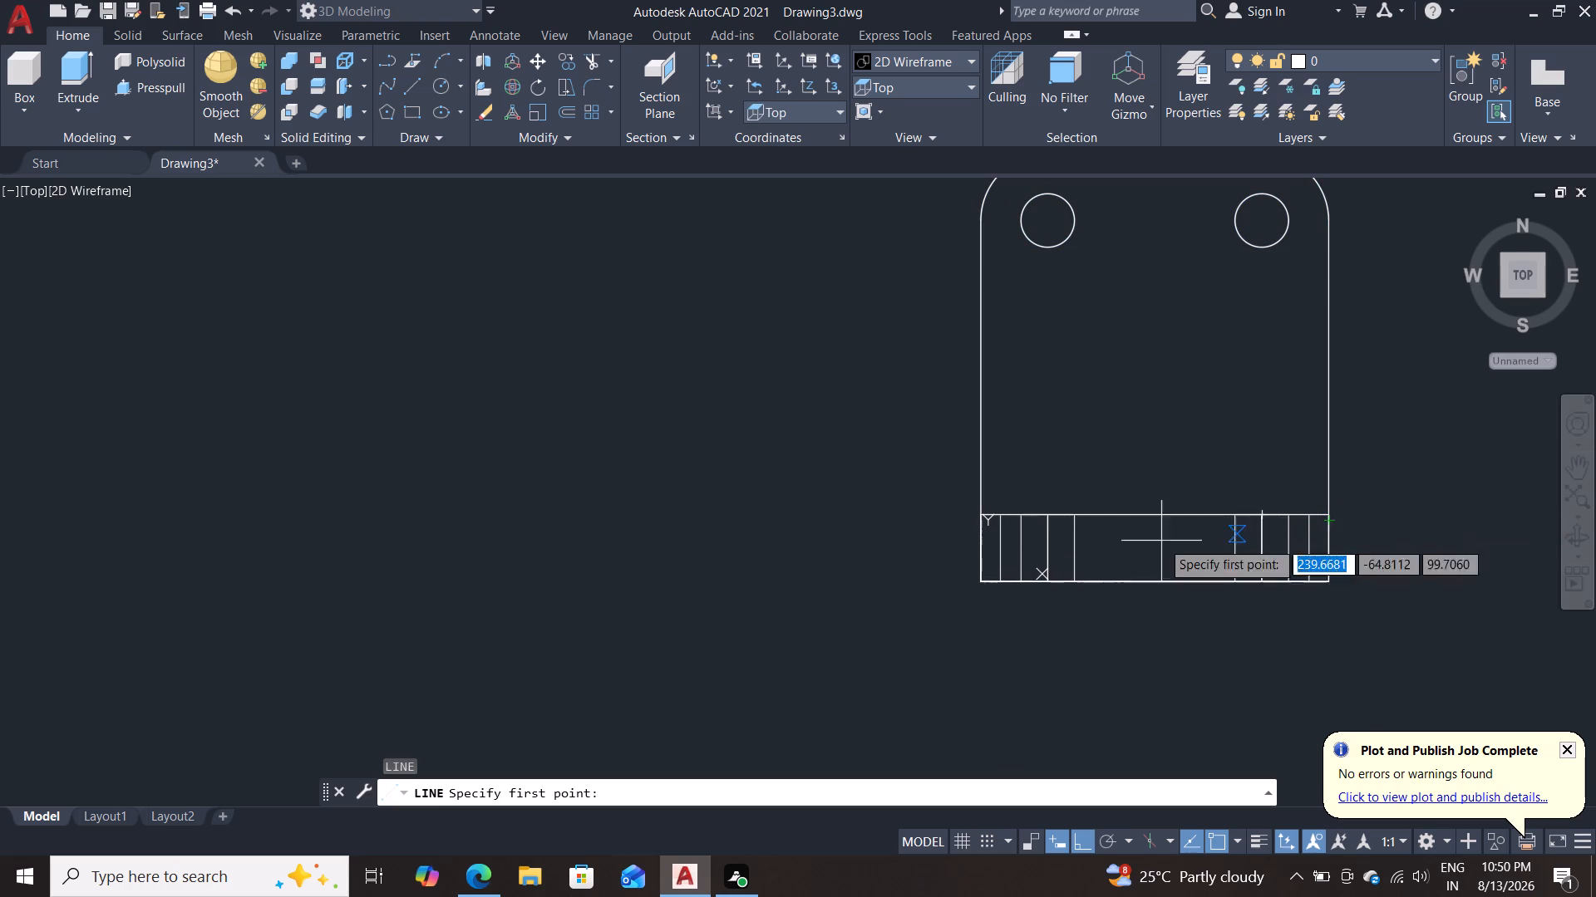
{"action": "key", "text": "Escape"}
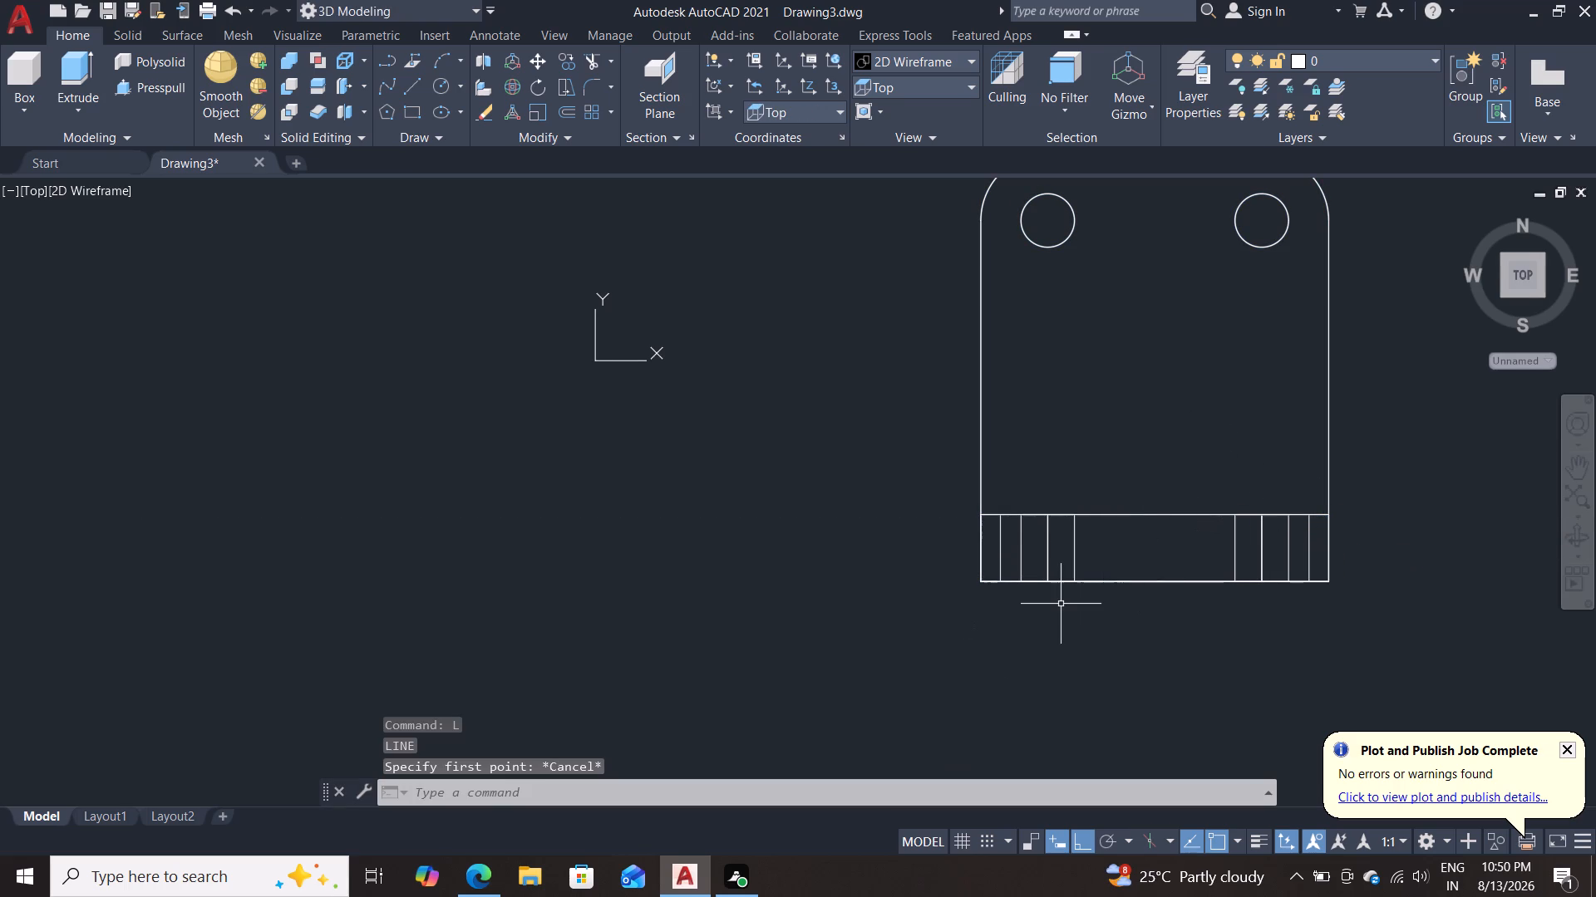
Draw a line 40 units left from the bottom edge's midpoint, continuing about 44 units vertically upward from that end.
{"action": "key", "text": "l"}
{"action": "key", "text": "Return"}
{"action": "scroll", "coordinate": [1064, 603], "scroll_direction": "up", "scroll_amount": 2}
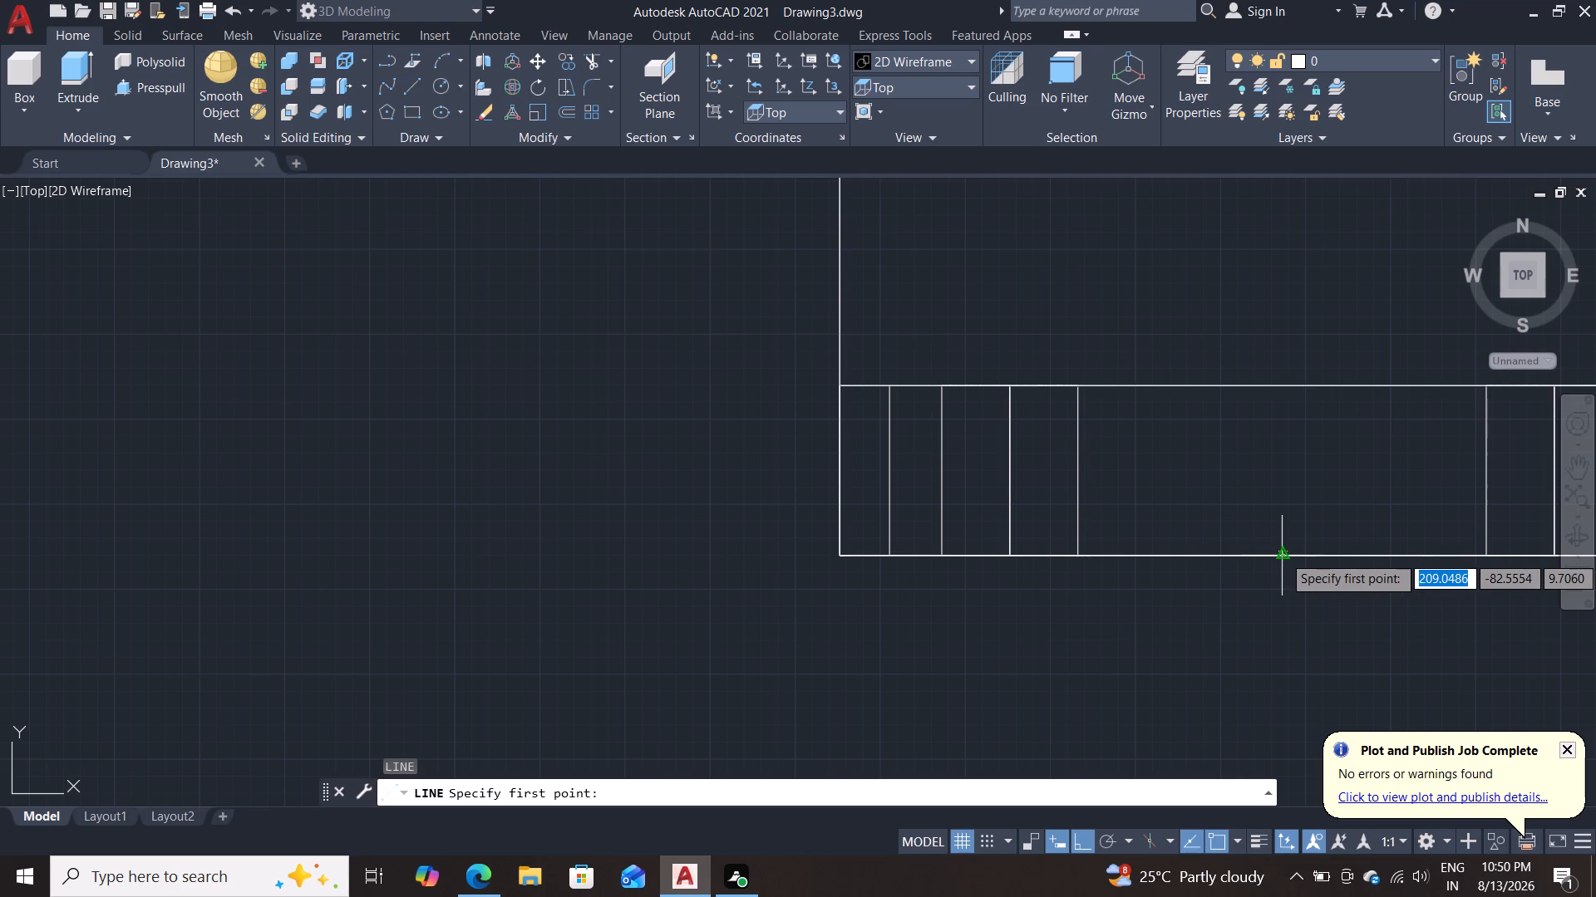
{"action": "double_click", "coordinate": [1283, 555]}
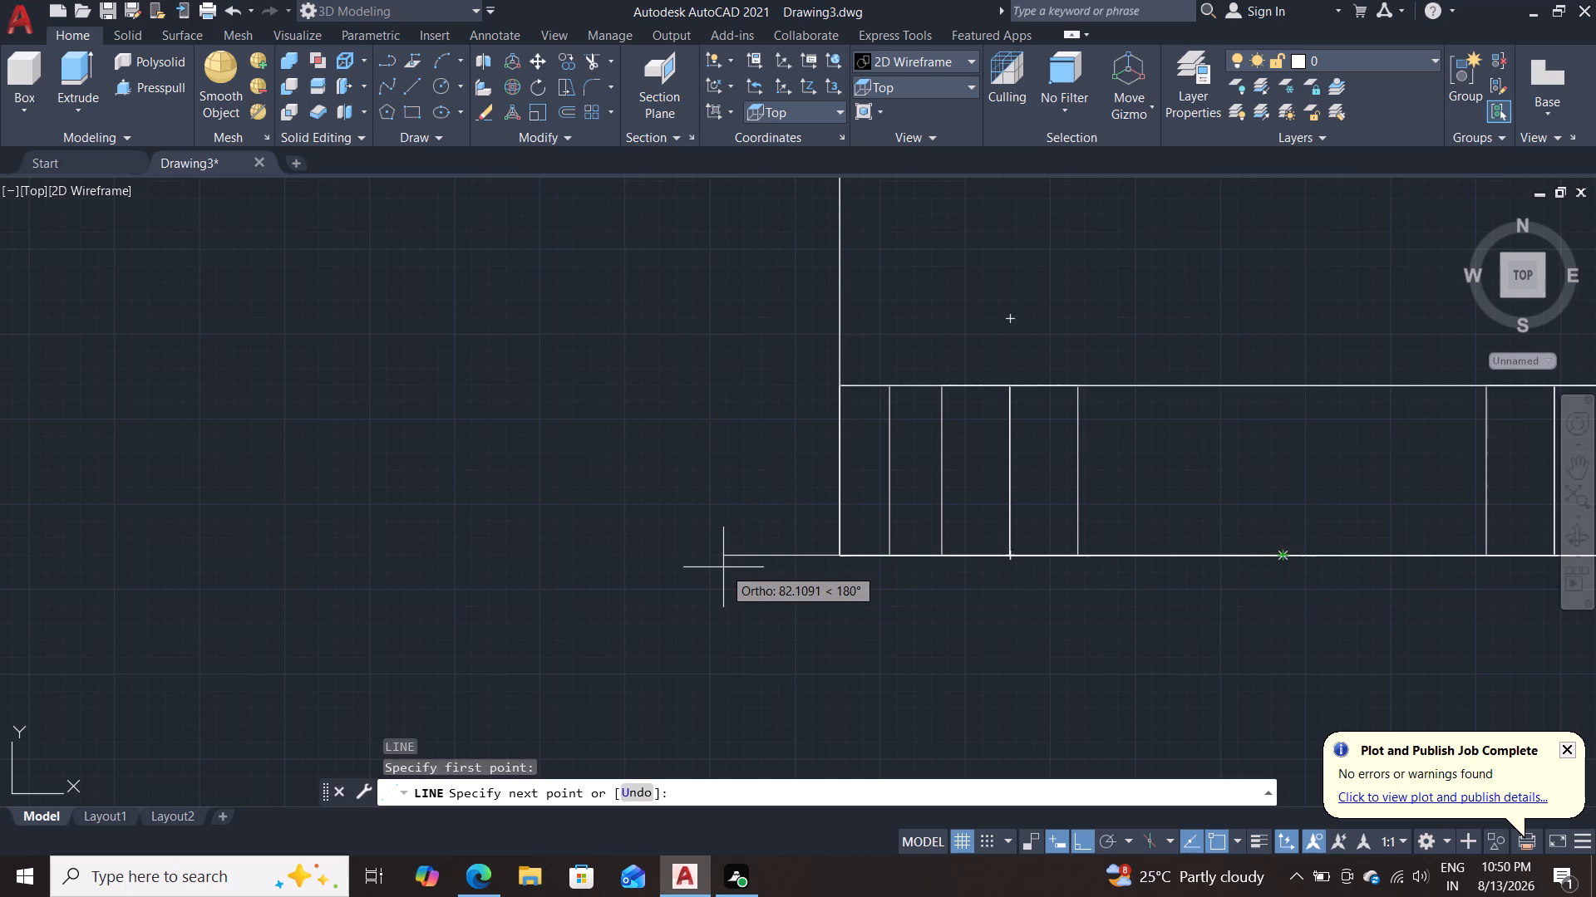
{"action": "type", "text": "40"}
{"action": "key", "text": "Return"}
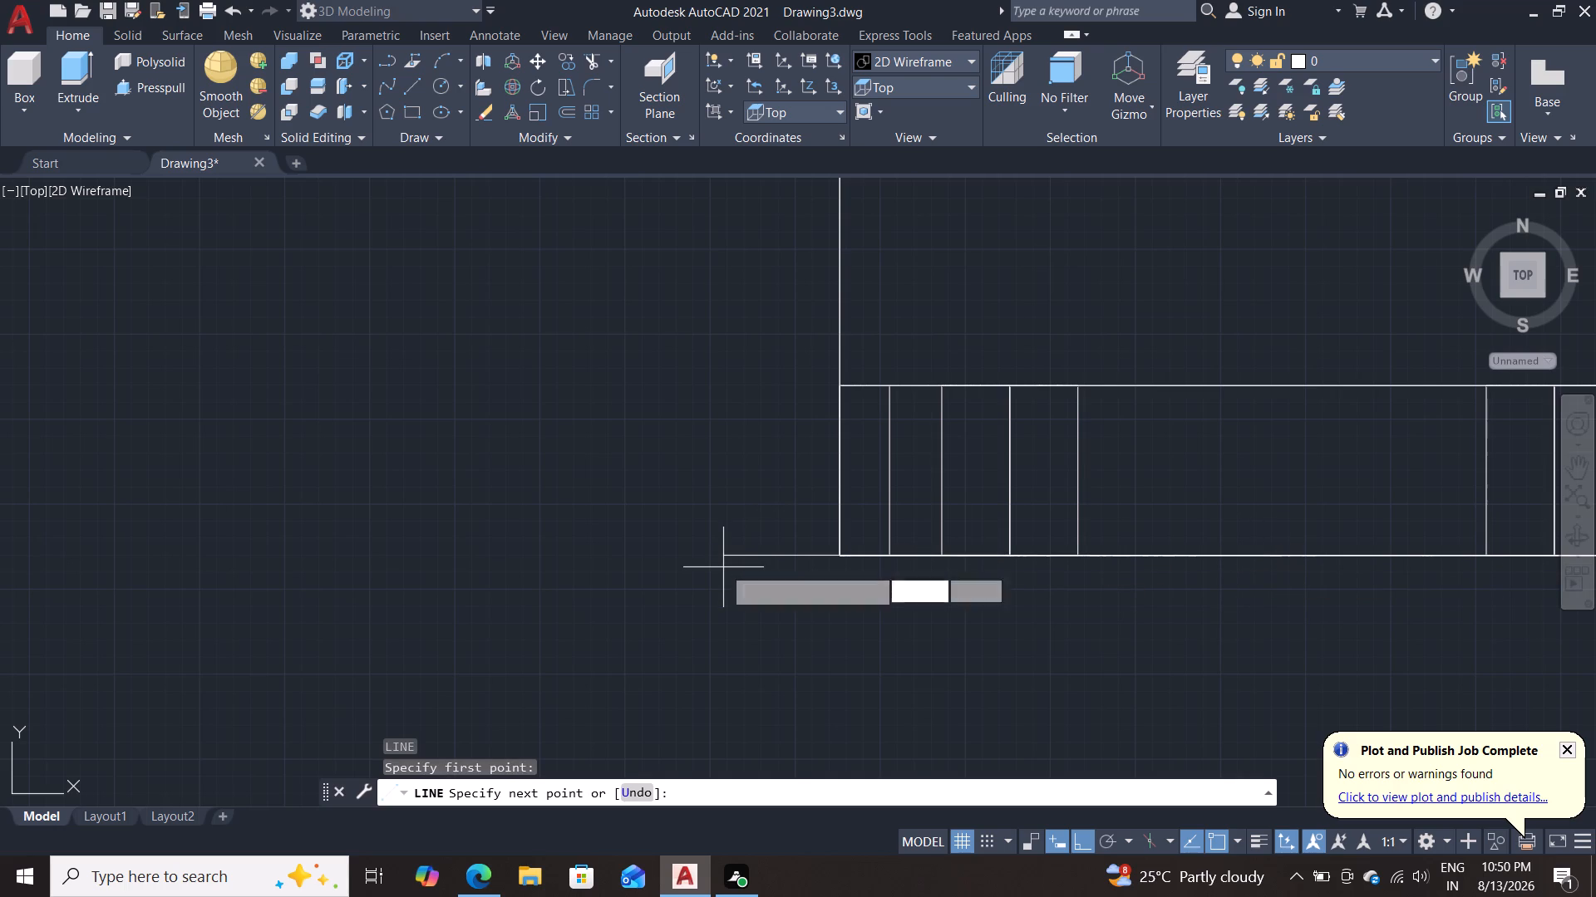
{"action": "double_click", "coordinate": [1080, 256]}
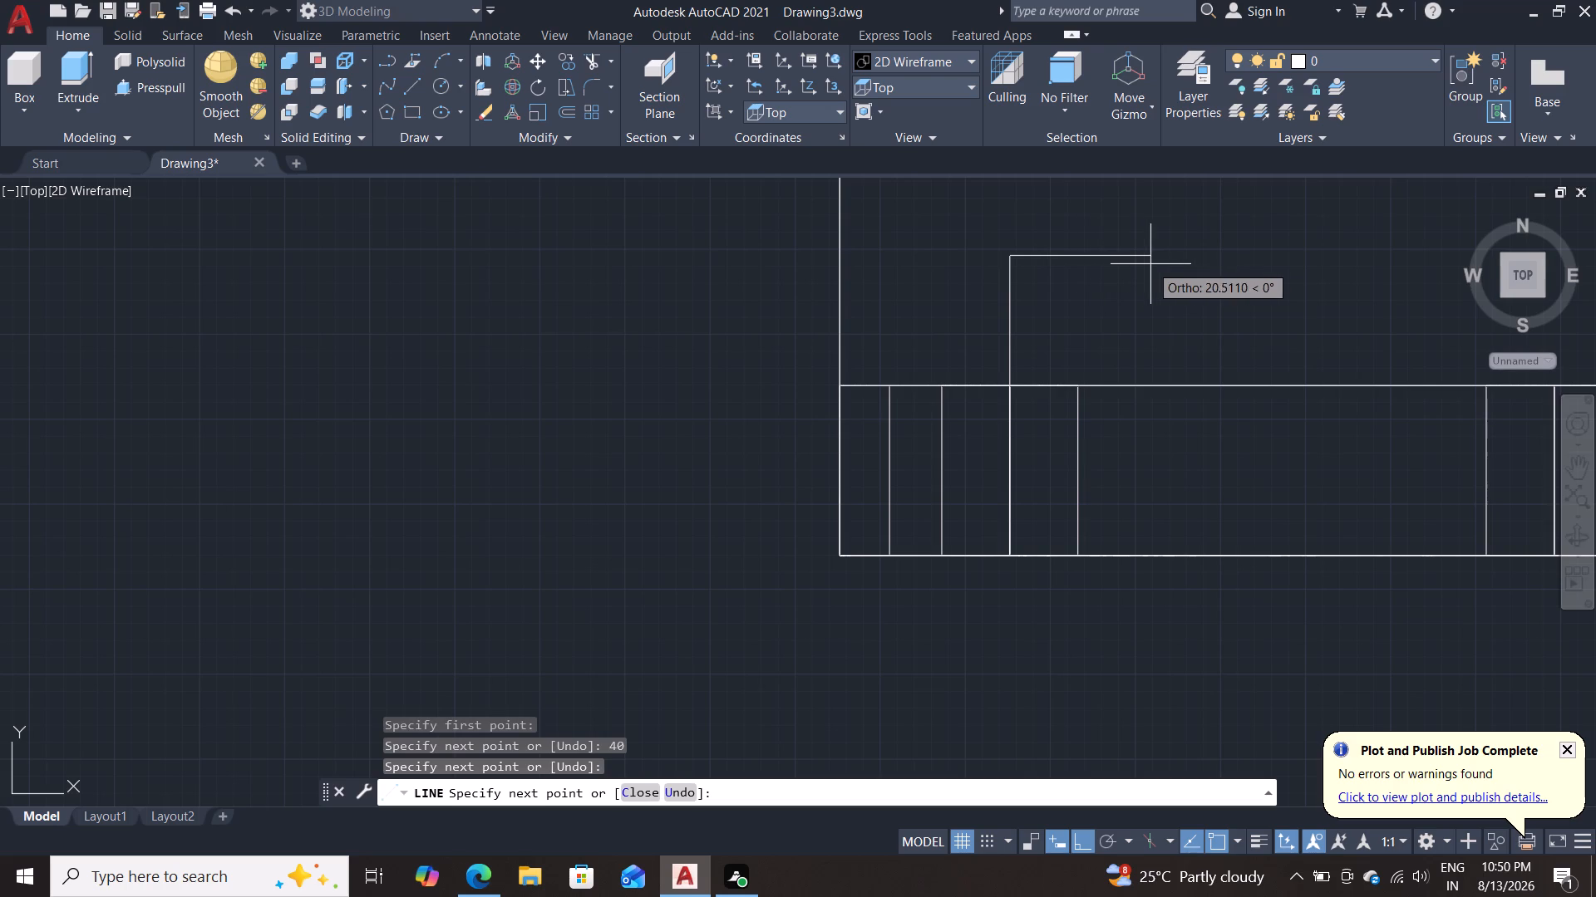
{"action": "key", "text": "Escape"}
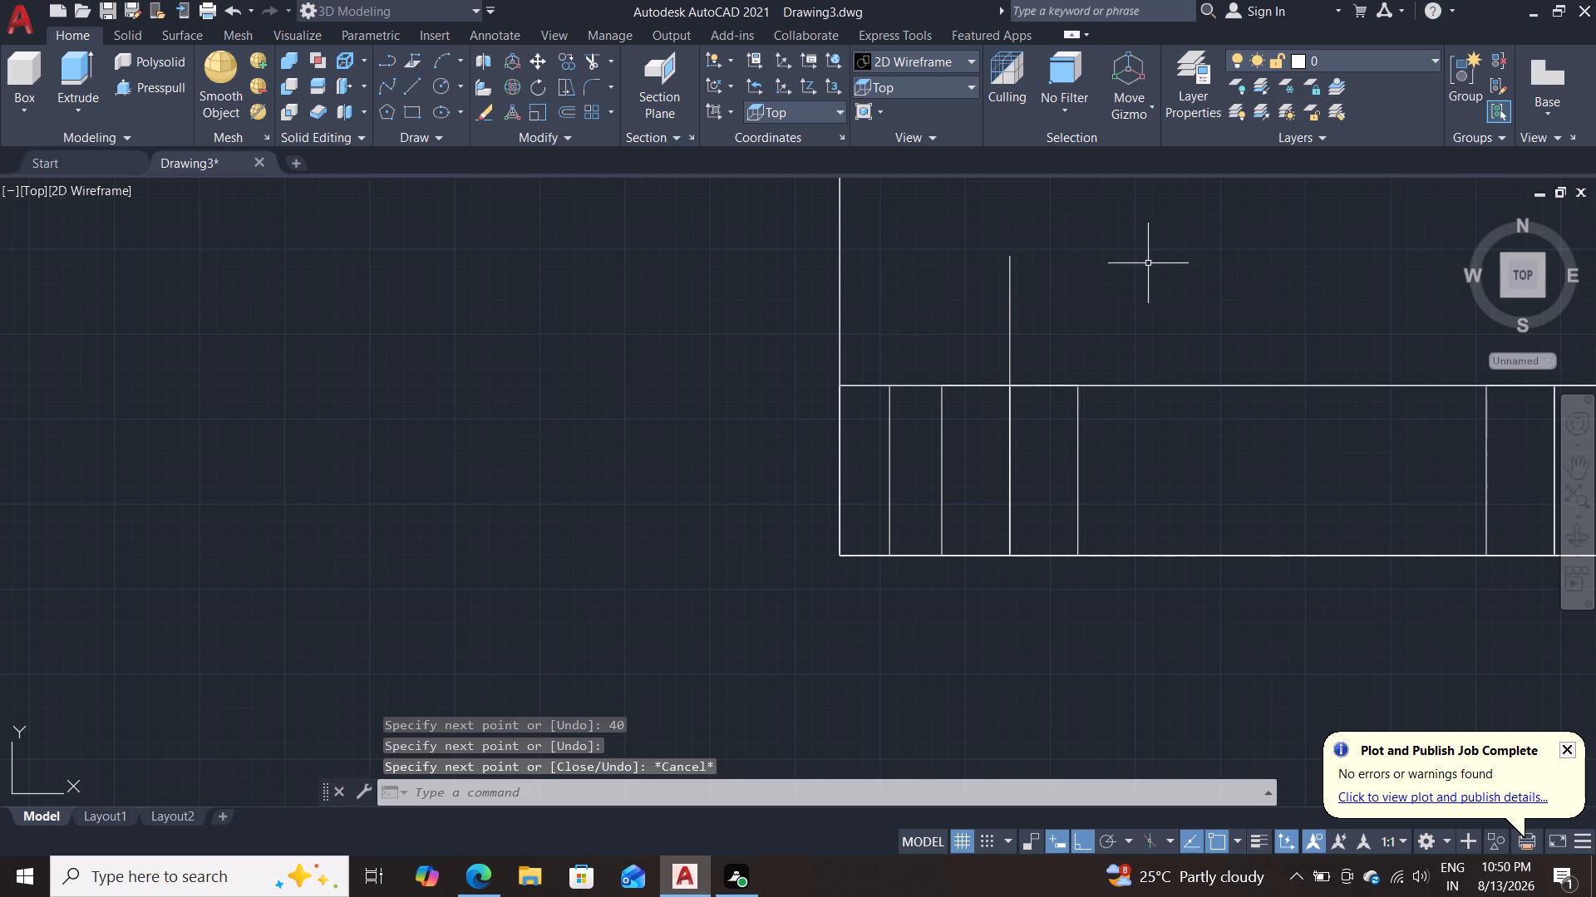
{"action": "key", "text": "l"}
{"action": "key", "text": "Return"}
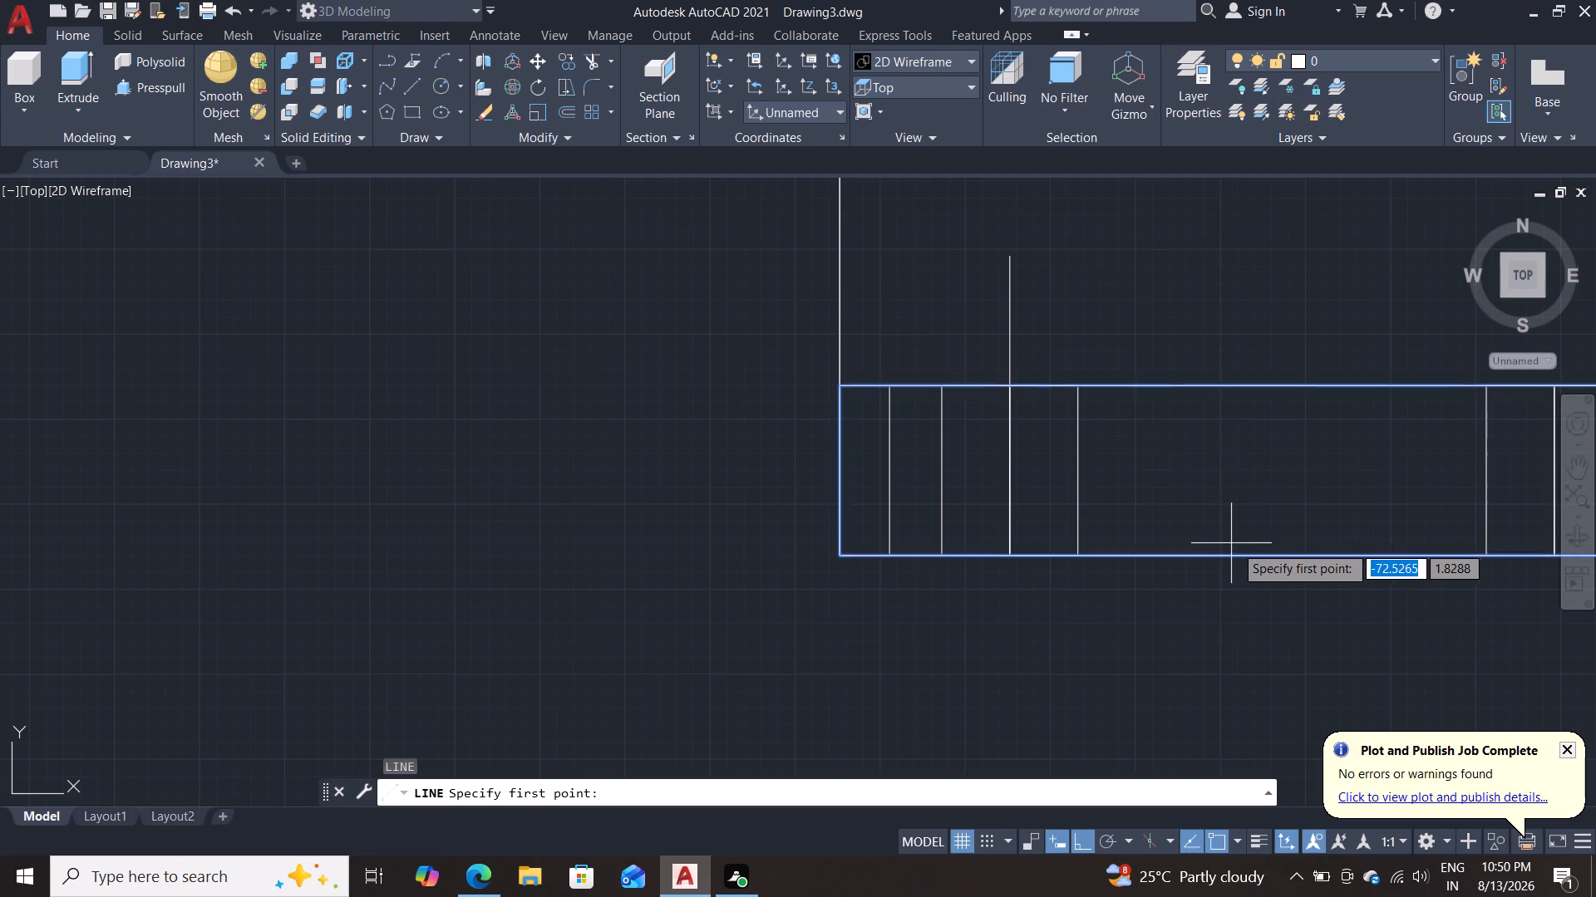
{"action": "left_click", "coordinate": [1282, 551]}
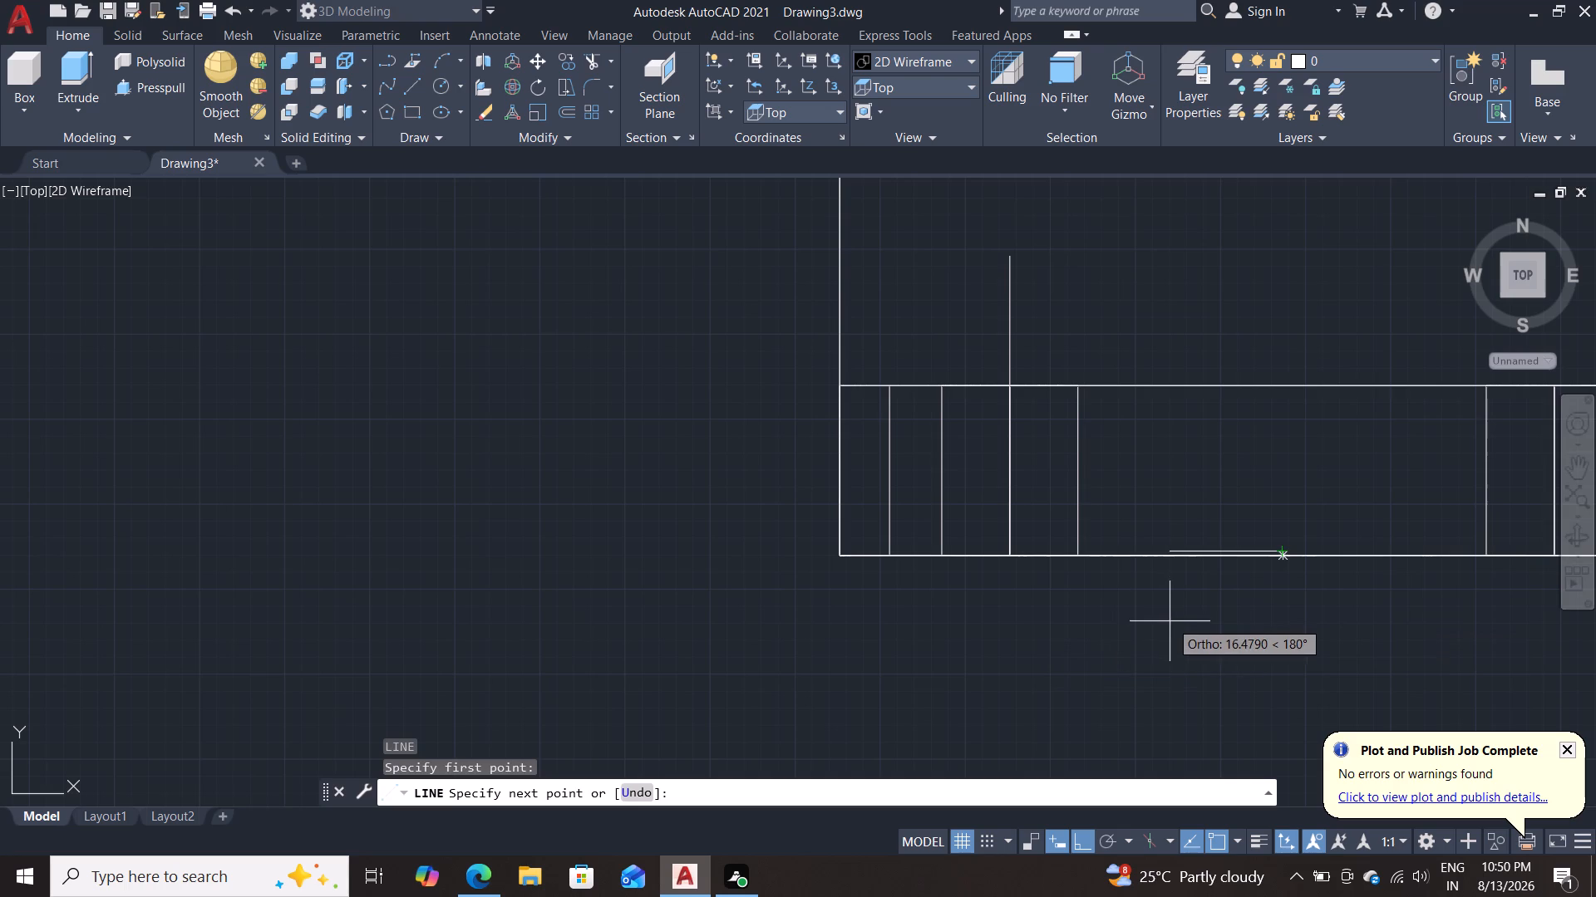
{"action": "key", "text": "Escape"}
Draw a vertical line about 46 units upward from the bottom edge at the right hole's axis.
{"action": "middle_click_drag", "start_coordinate": [1175, 615], "coordinate": [860, 620]}
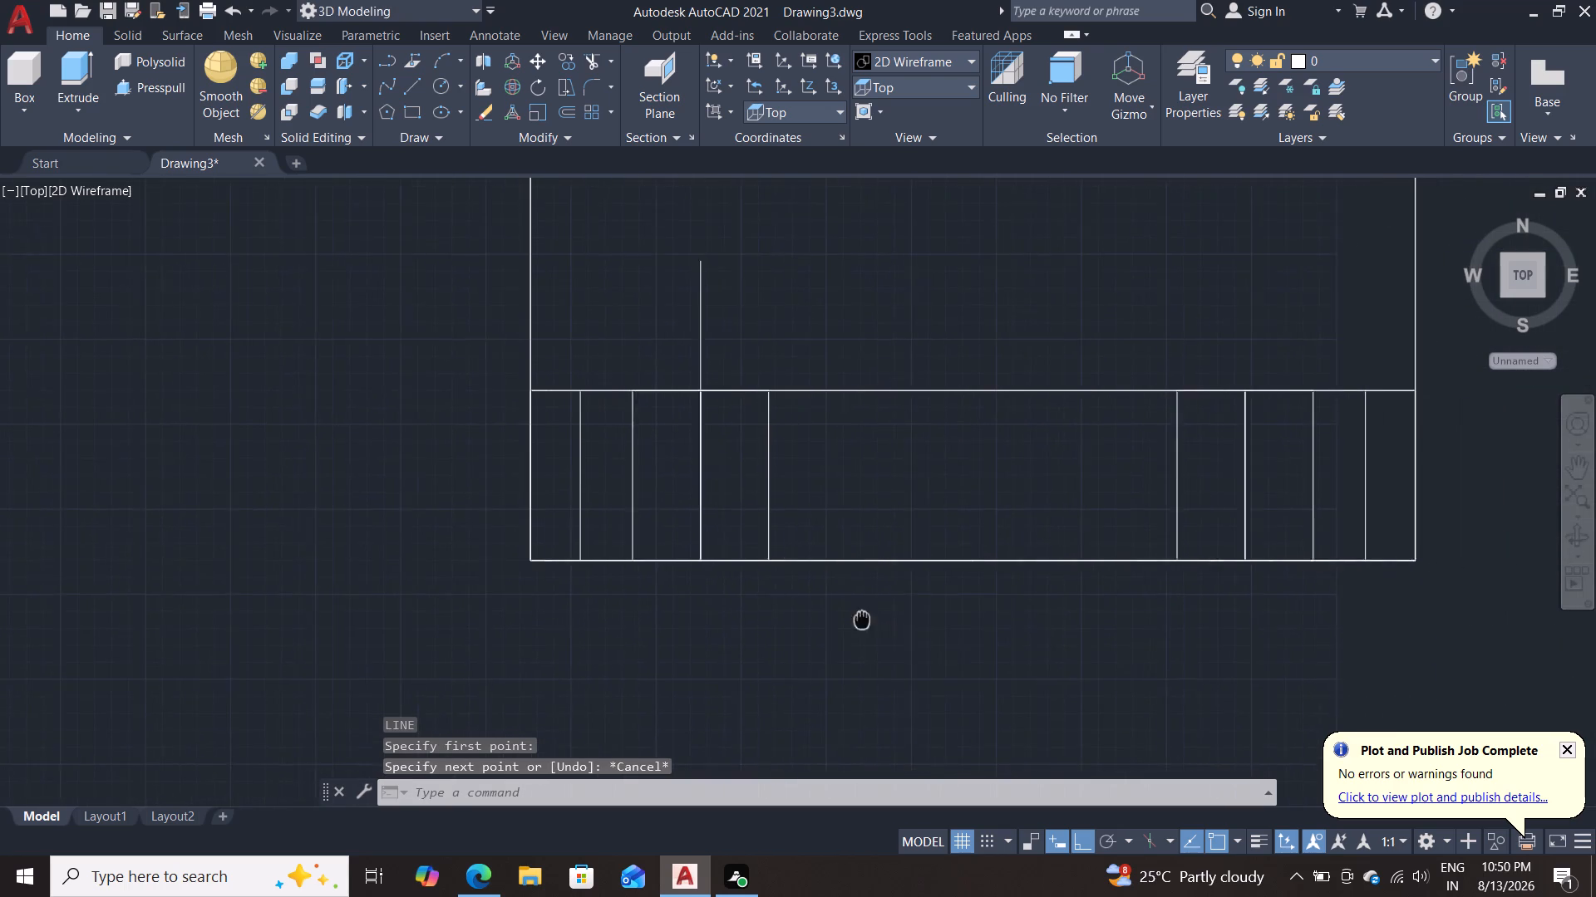
{"action": "middle_click_drag", "start_coordinate": [860, 620], "coordinate": [854, 620]}
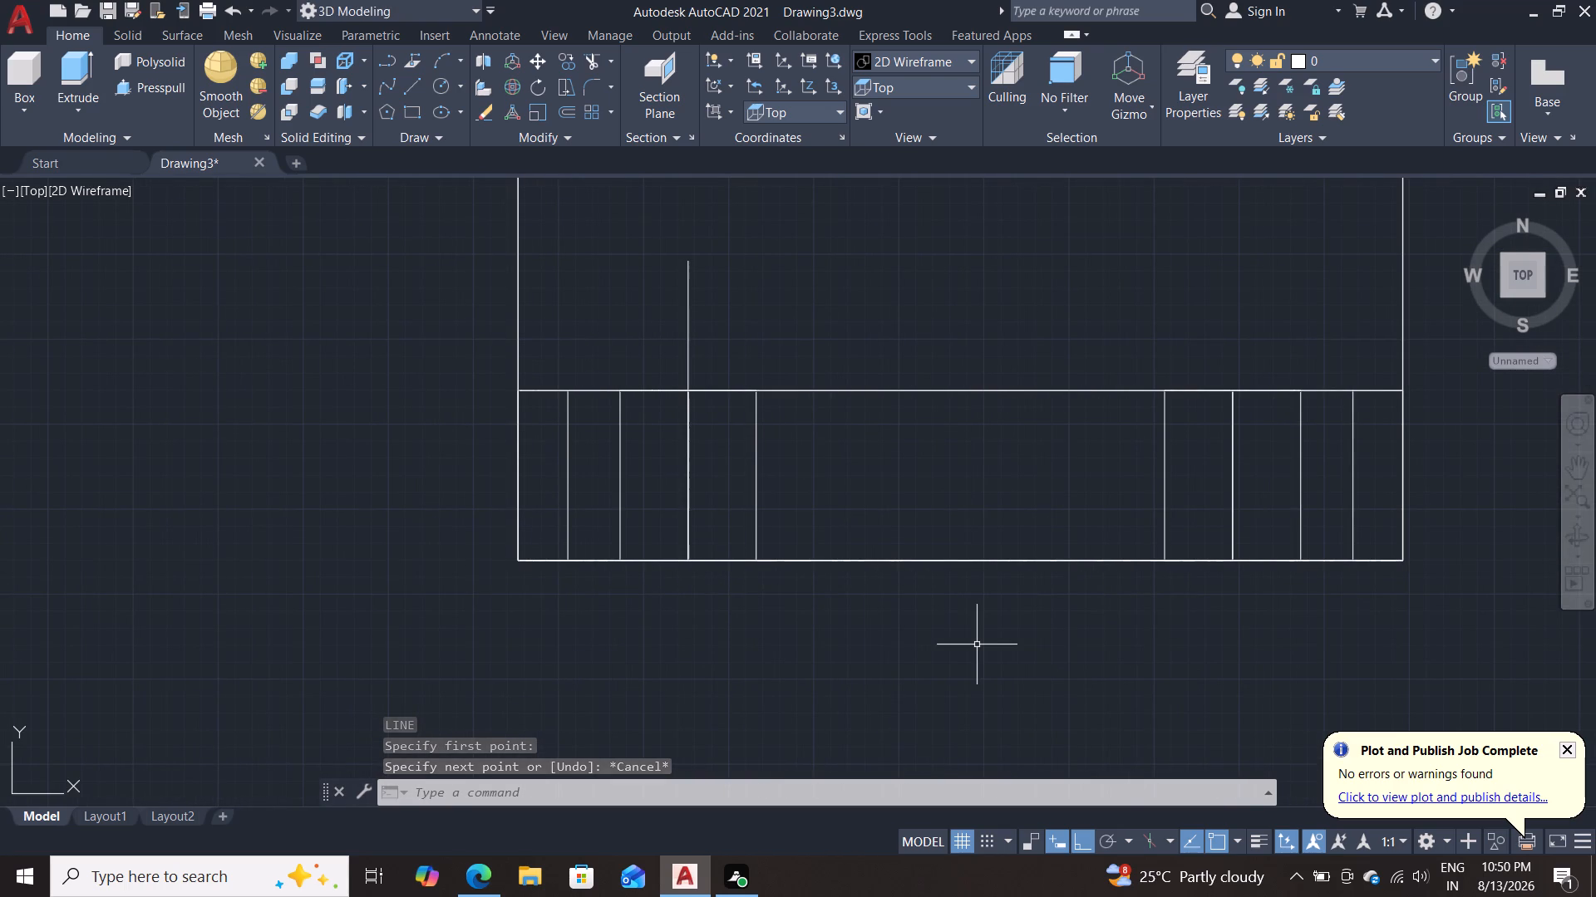
{"action": "key", "text": "l"}
{"action": "key", "text": "Return"}
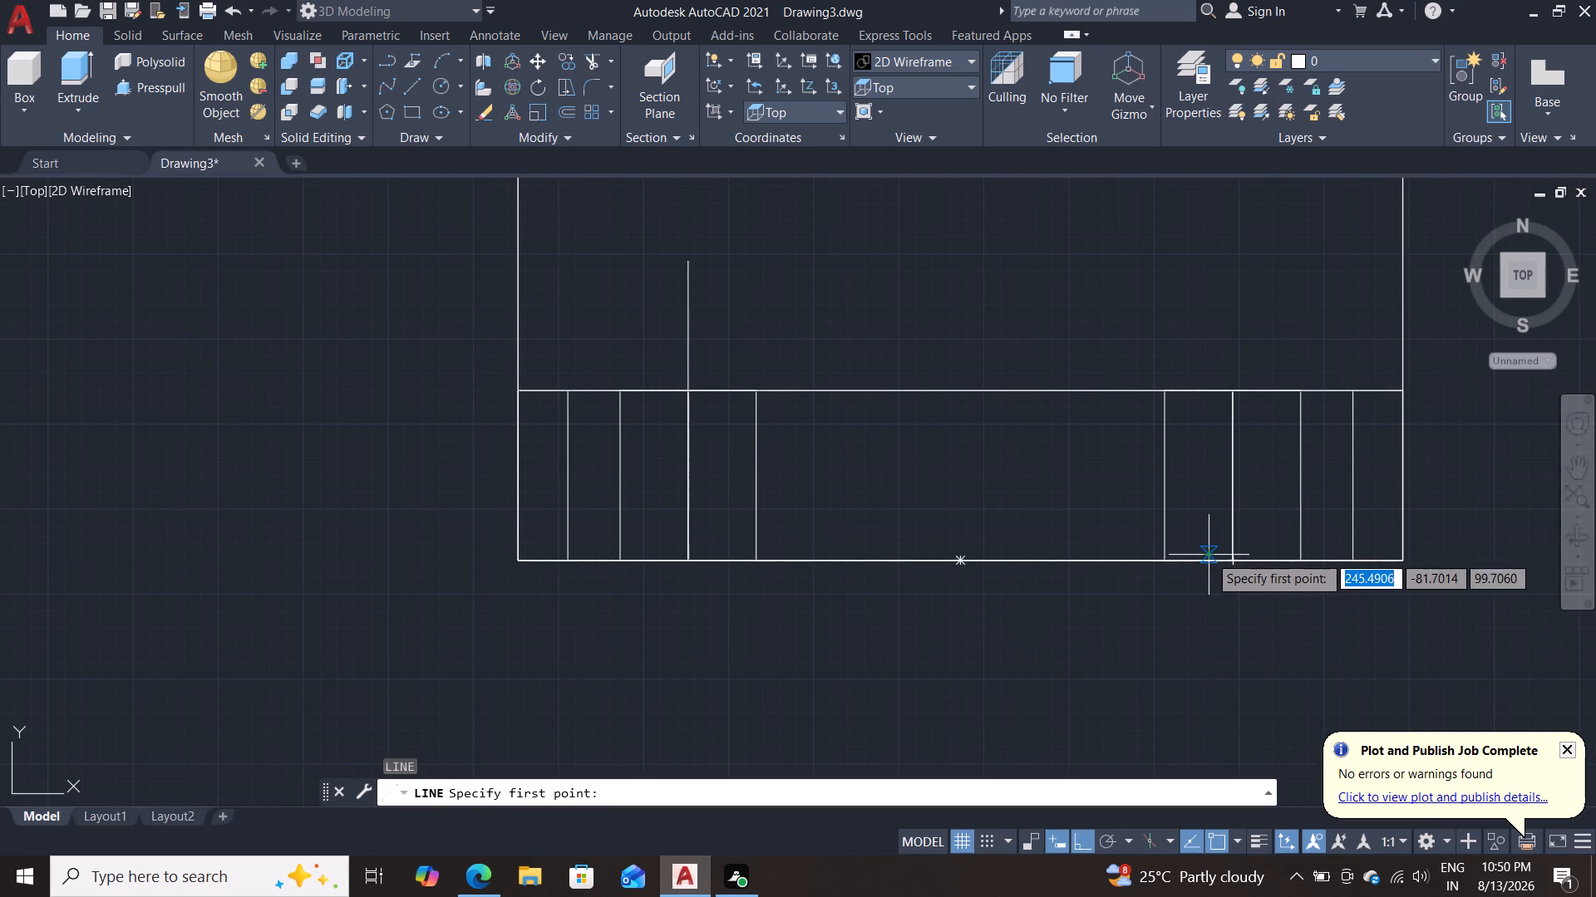
{"action": "triple_click", "coordinate": [1237, 564]}
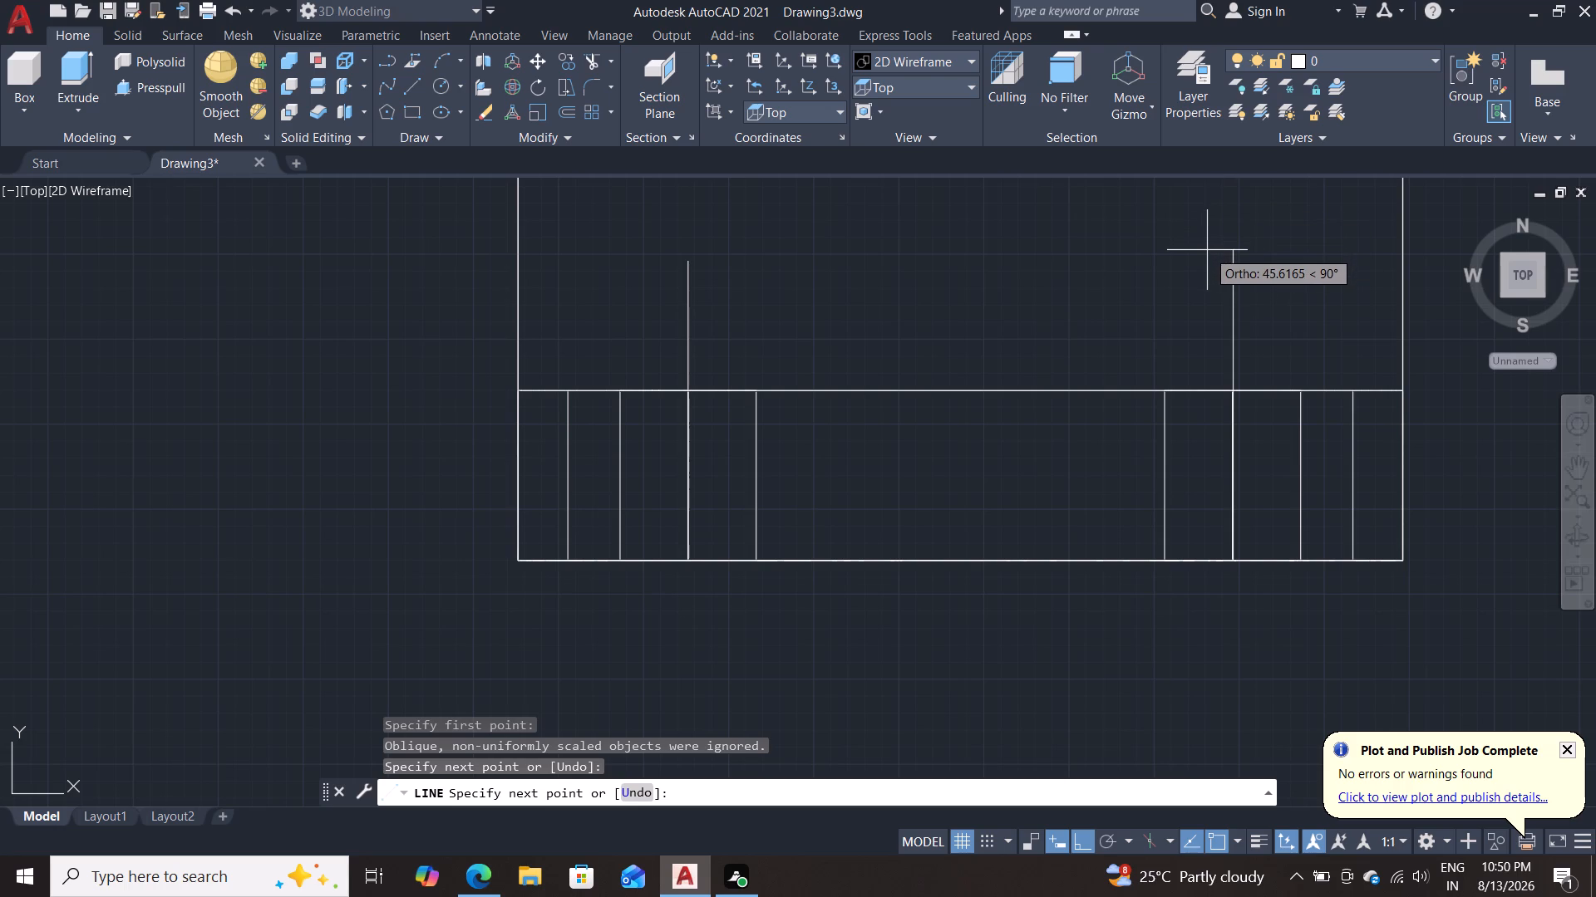
{"action": "double_click", "coordinate": [1207, 250]}
{"action": "key", "text": "Escape"}
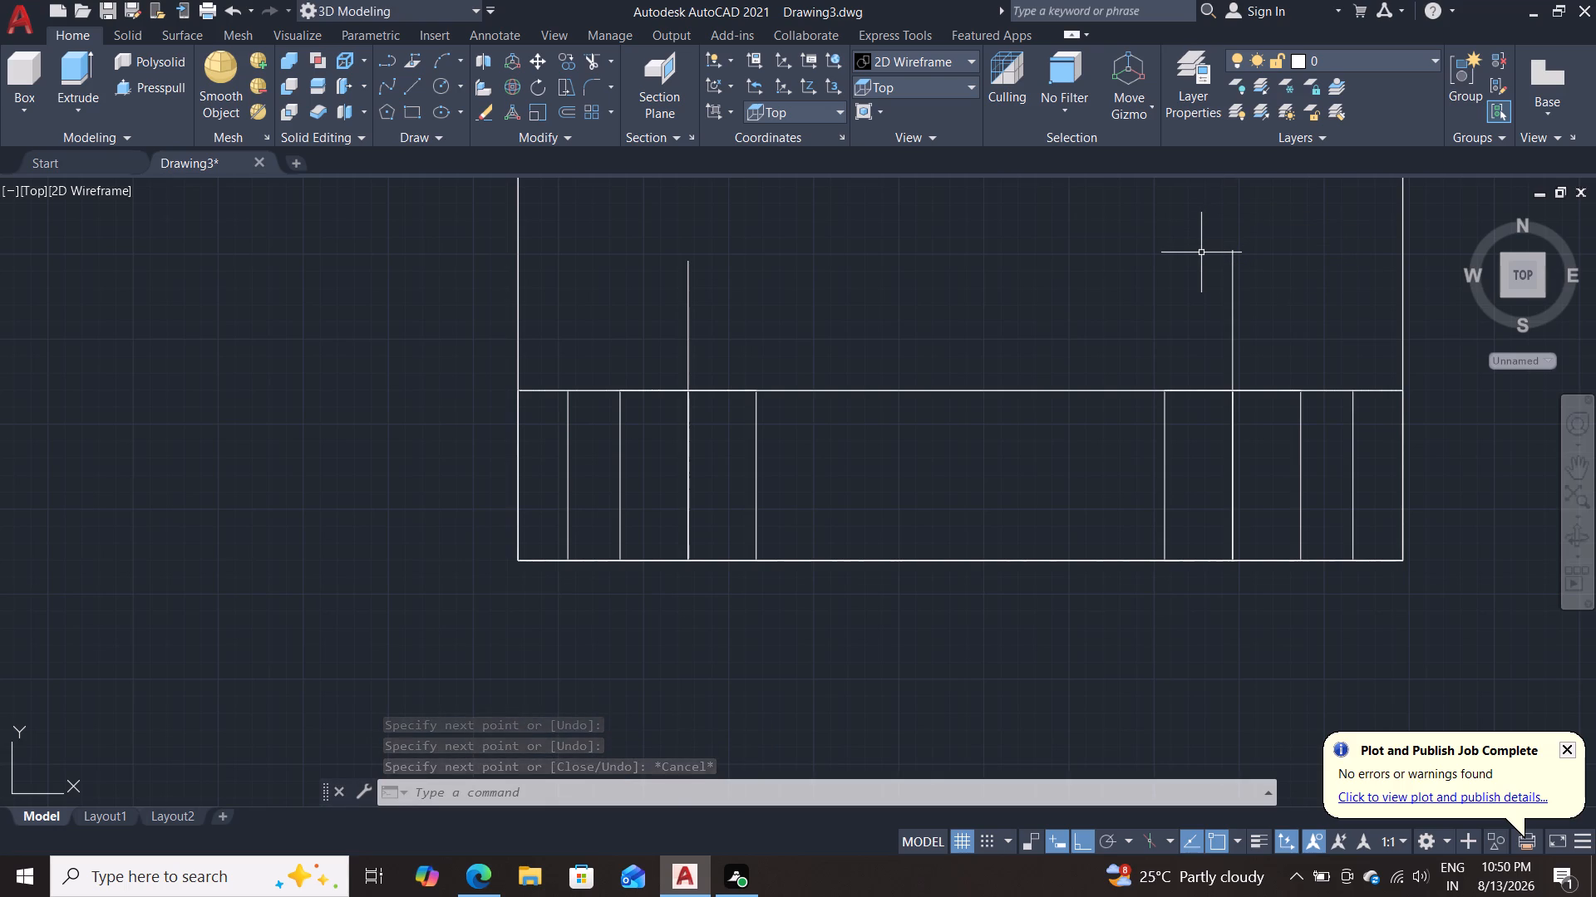
Draw a connected outline 75 up, 80 right and 75 down, starting where the left vertical line crosses the bottom plate's upper edge.
{"action": "key", "text": "l"}
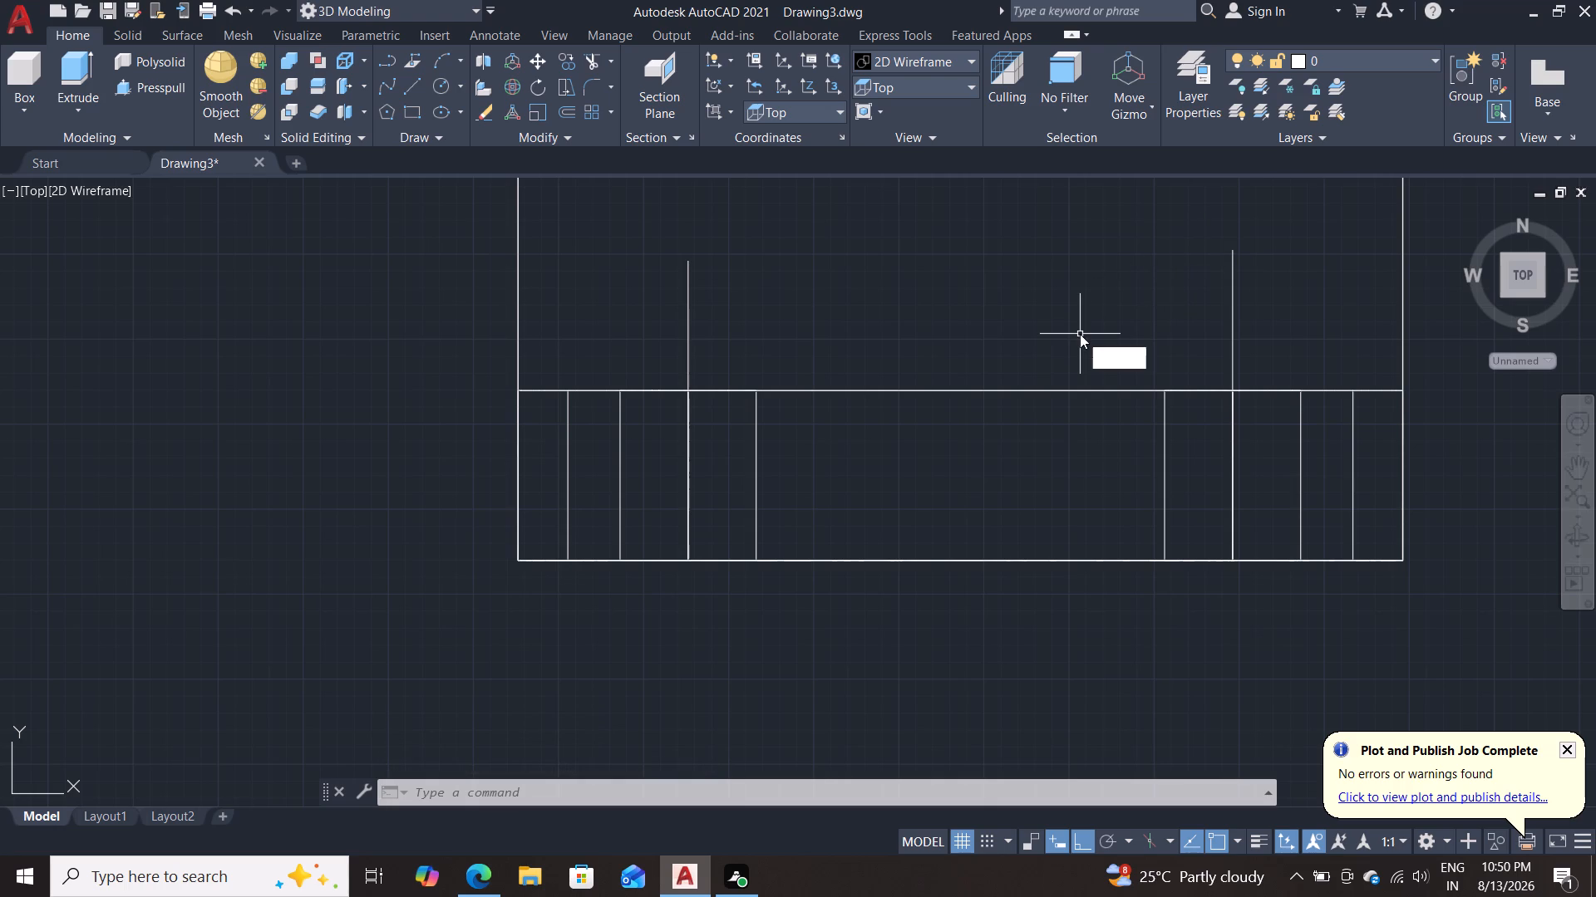
{"action": "key", "text": "Return"}
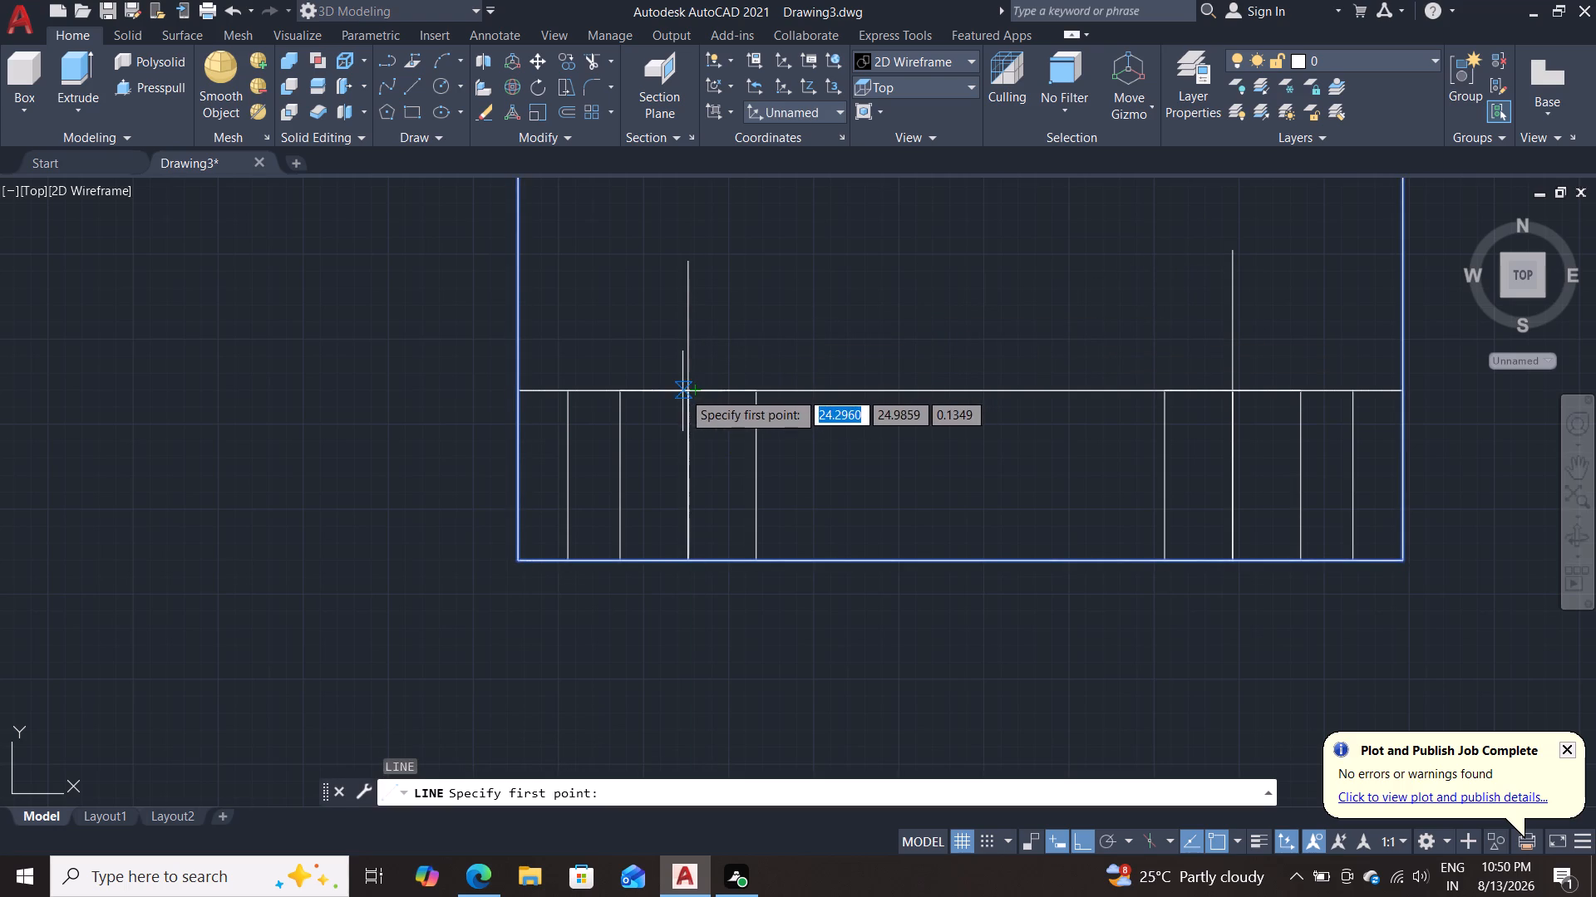
{"action": "scroll", "coordinate": [691, 419], "scroll_direction": "up", "scroll_amount": 3}
{"action": "middle_click_drag", "start_coordinate": [700, 494], "coordinate": [705, 618]}
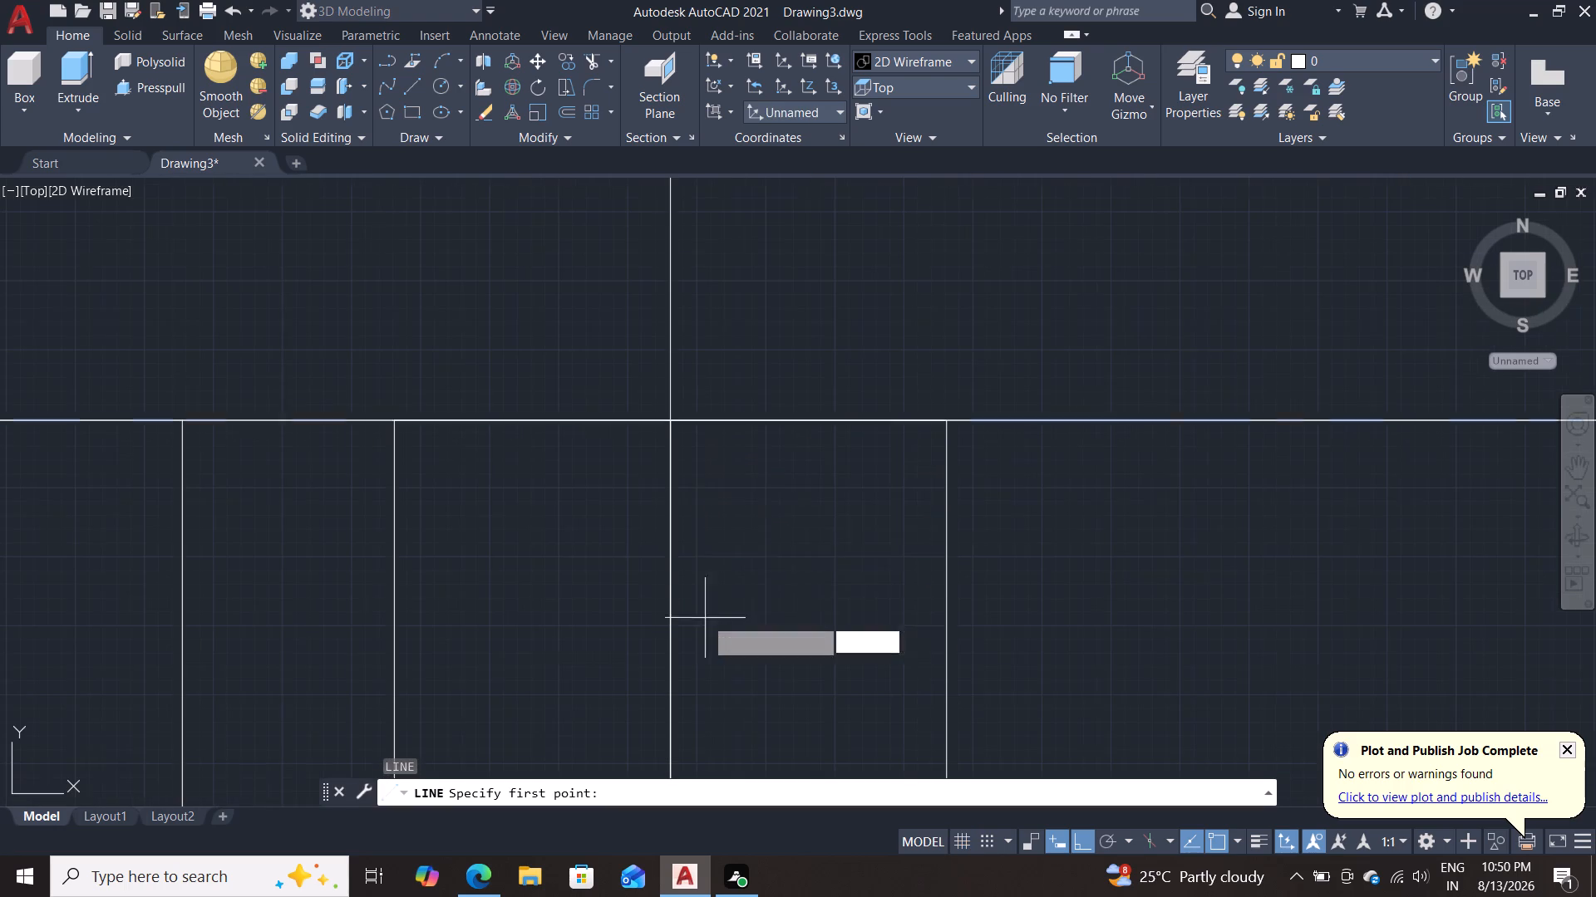
{"action": "double_click", "coordinate": [668, 419]}
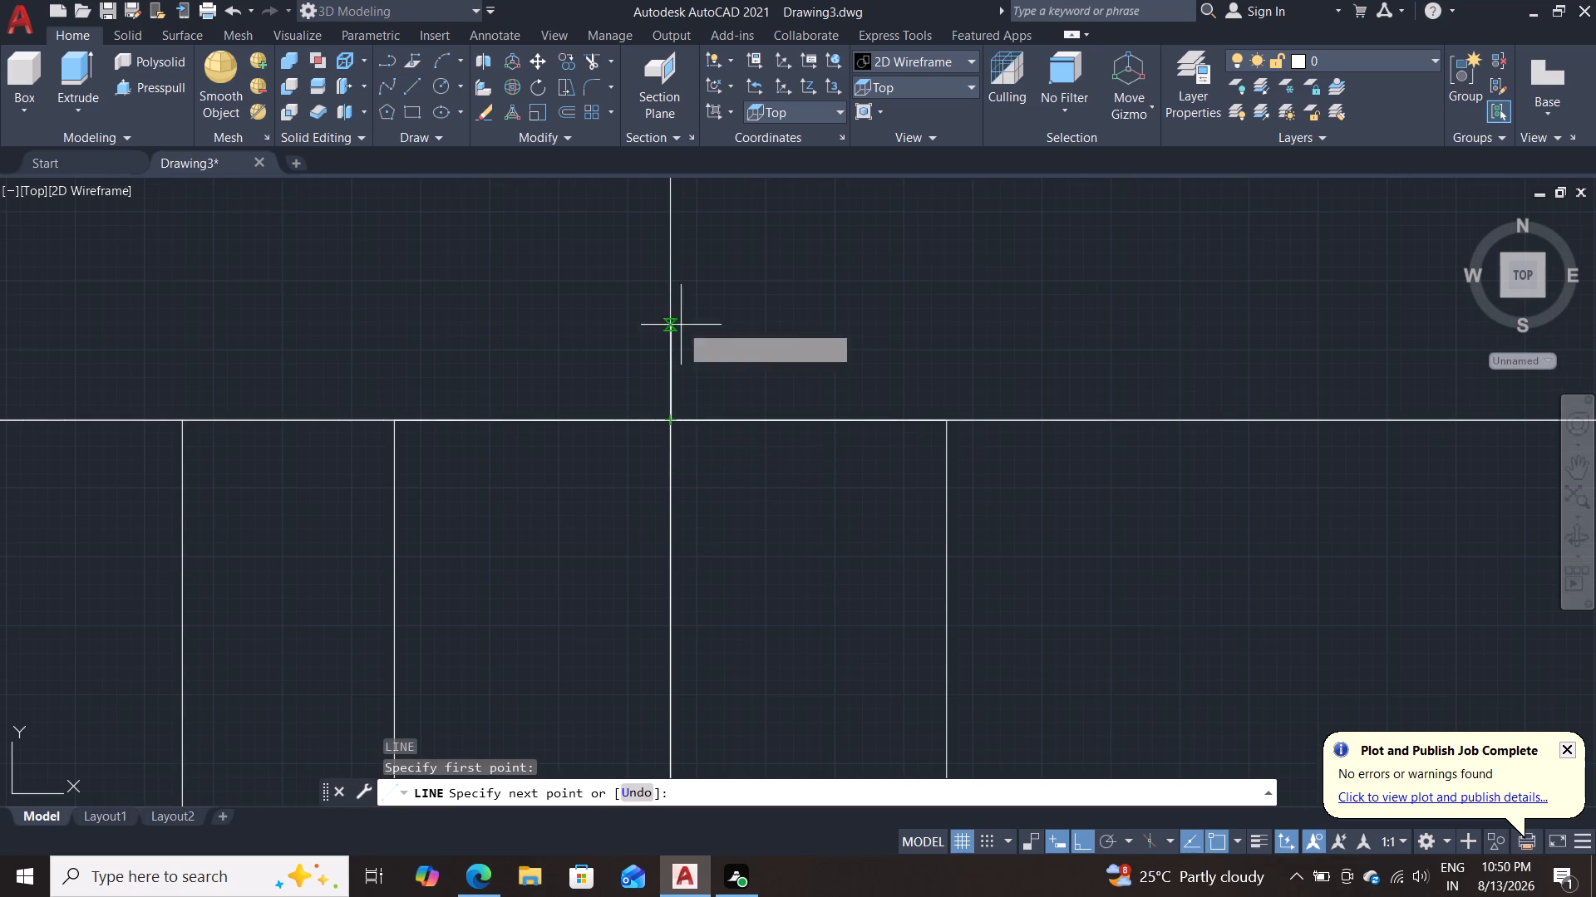
{"action": "scroll", "coordinate": [682, 304], "scroll_direction": "down", "scroll_amount": 4}
{"action": "middle_click_drag", "start_coordinate": [746, 297], "coordinate": [751, 505]}
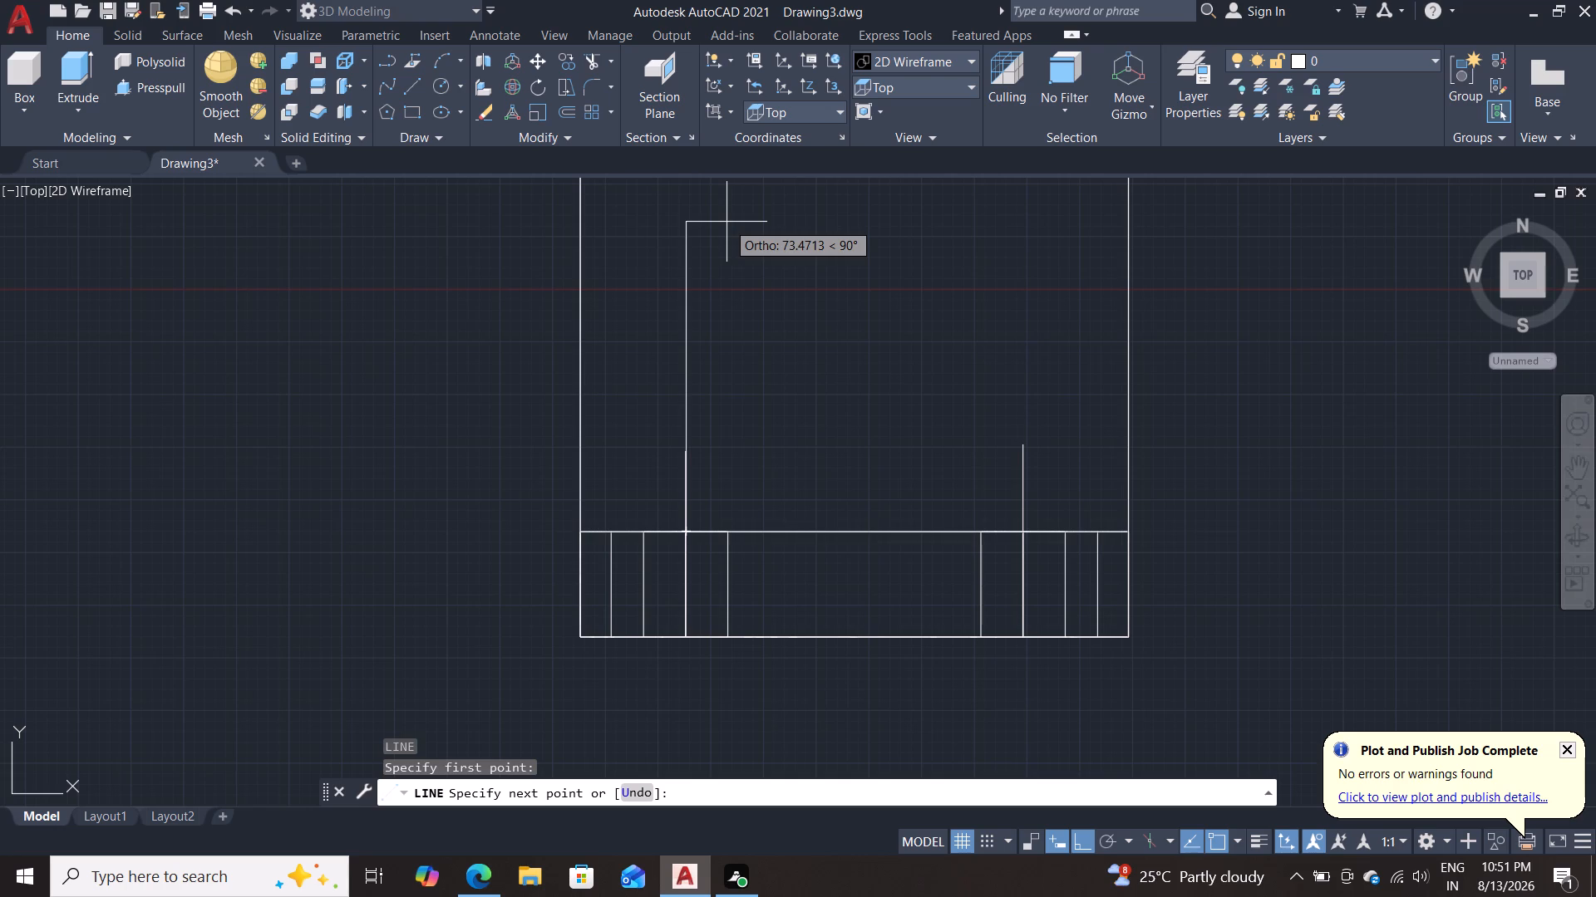
{"action": "type", "text": "75"}
{"action": "key", "text": "Return"}
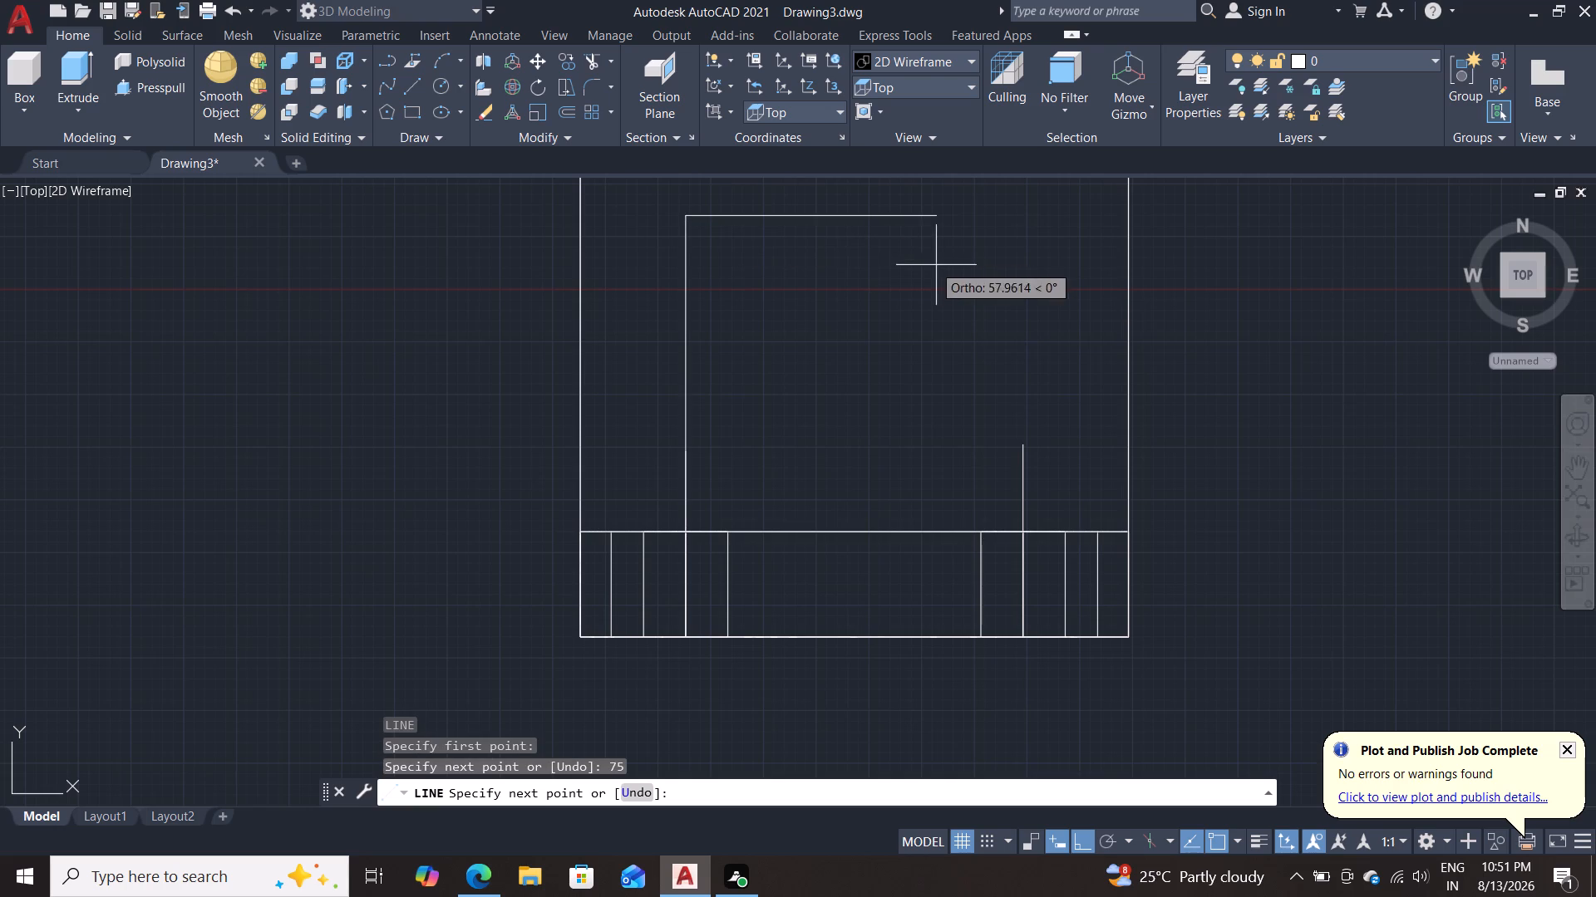
{"action": "type", "text": "80"}
{"action": "key", "text": "Return"}
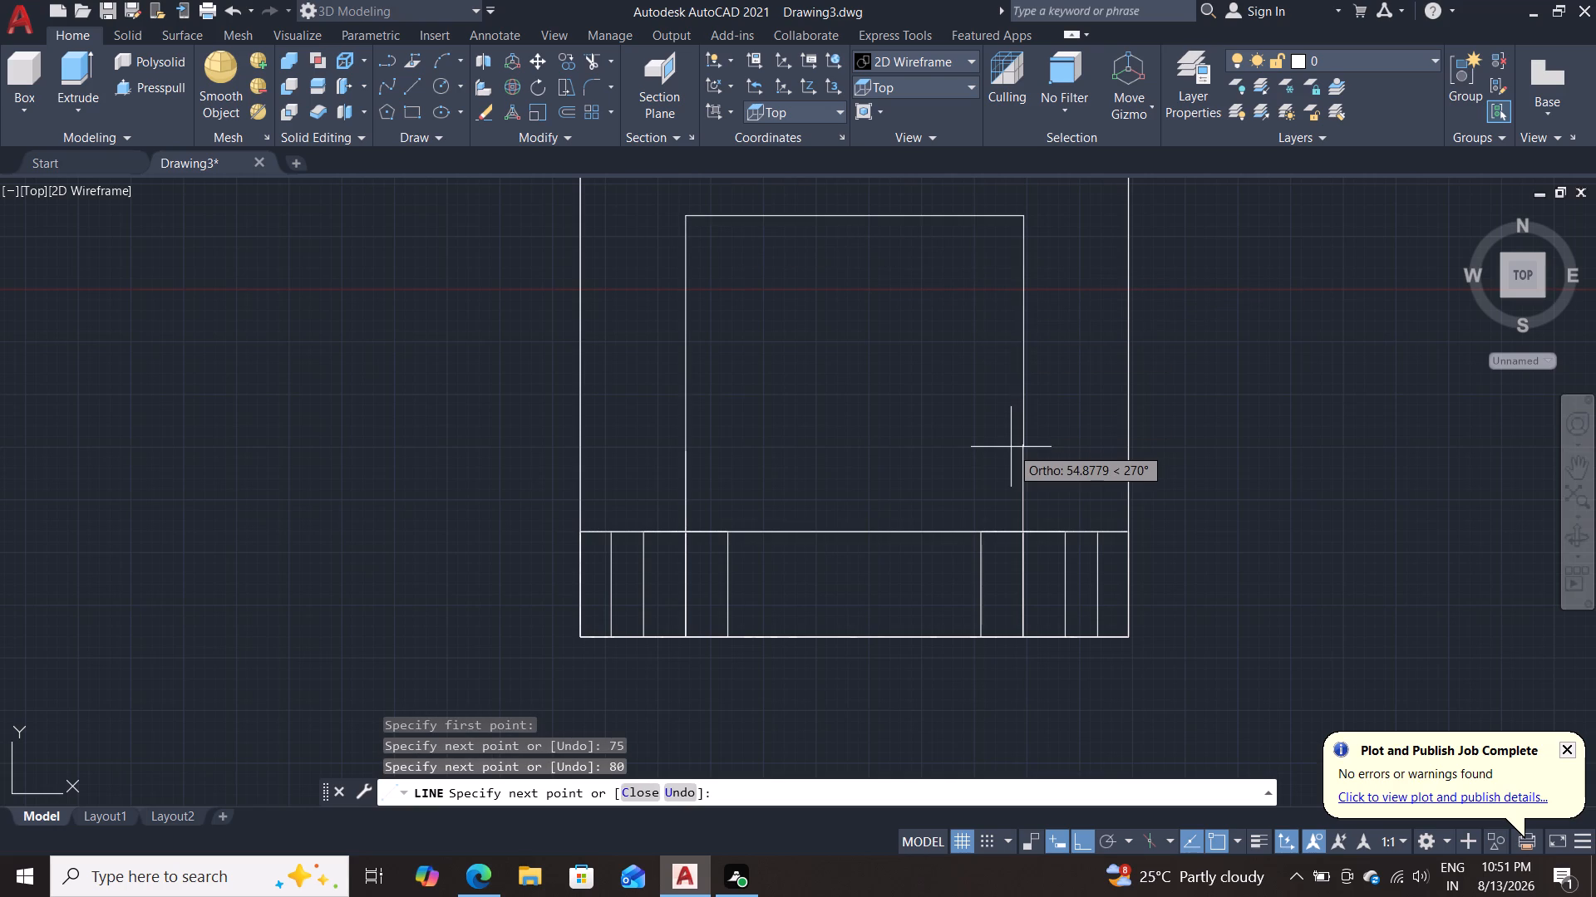
{"action": "type", "text": "75"}
{"action": "key", "text": "Return"}
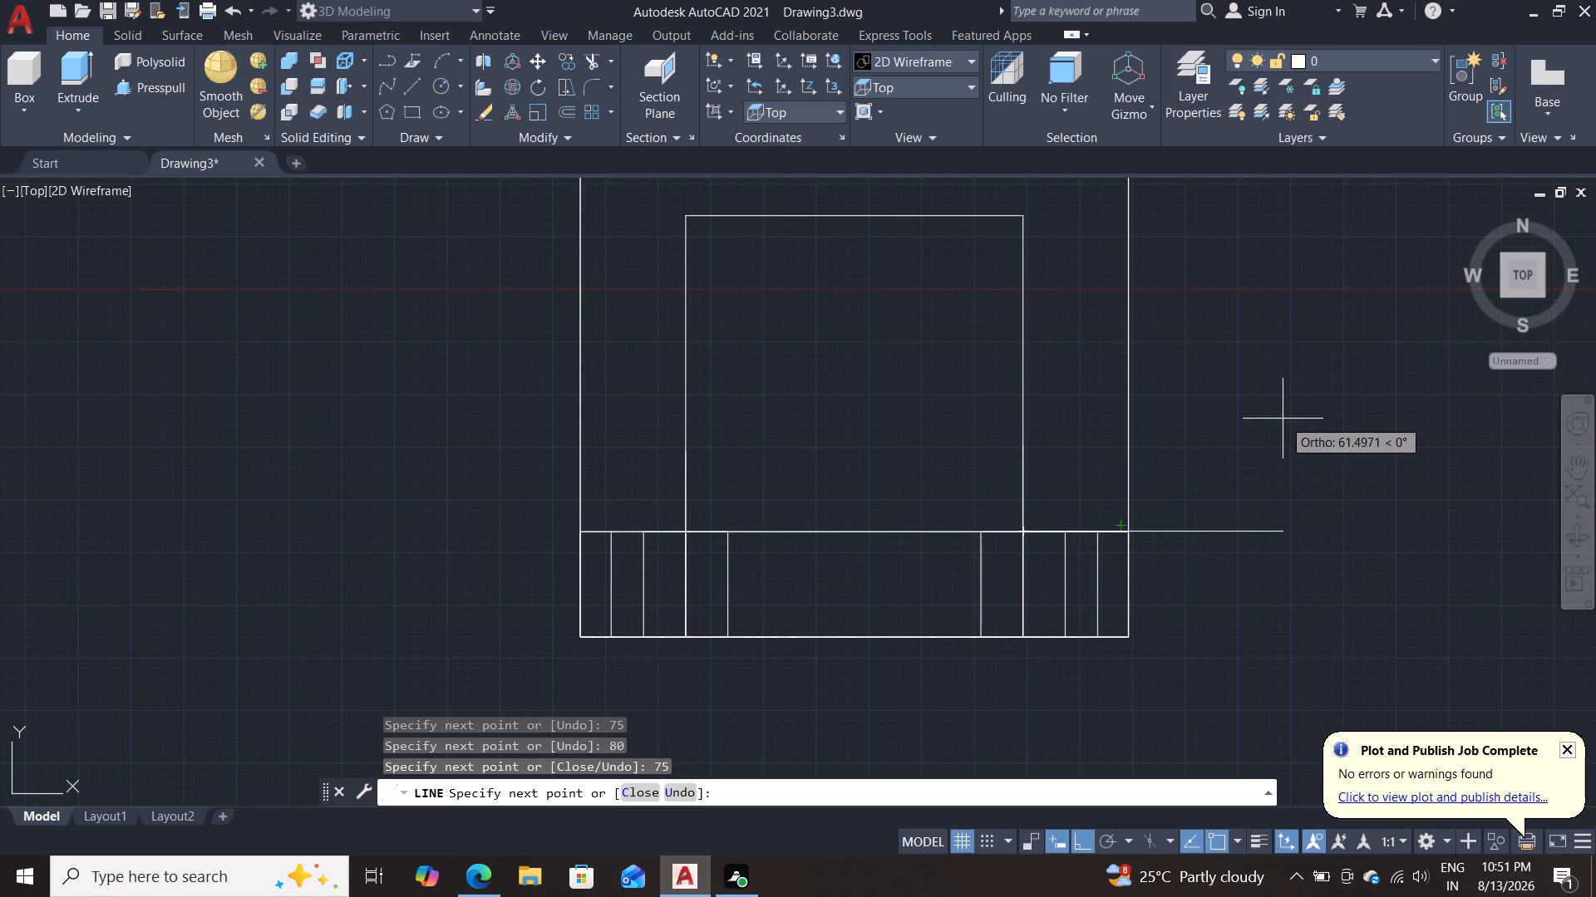
{"action": "key", "text": "Escape"}
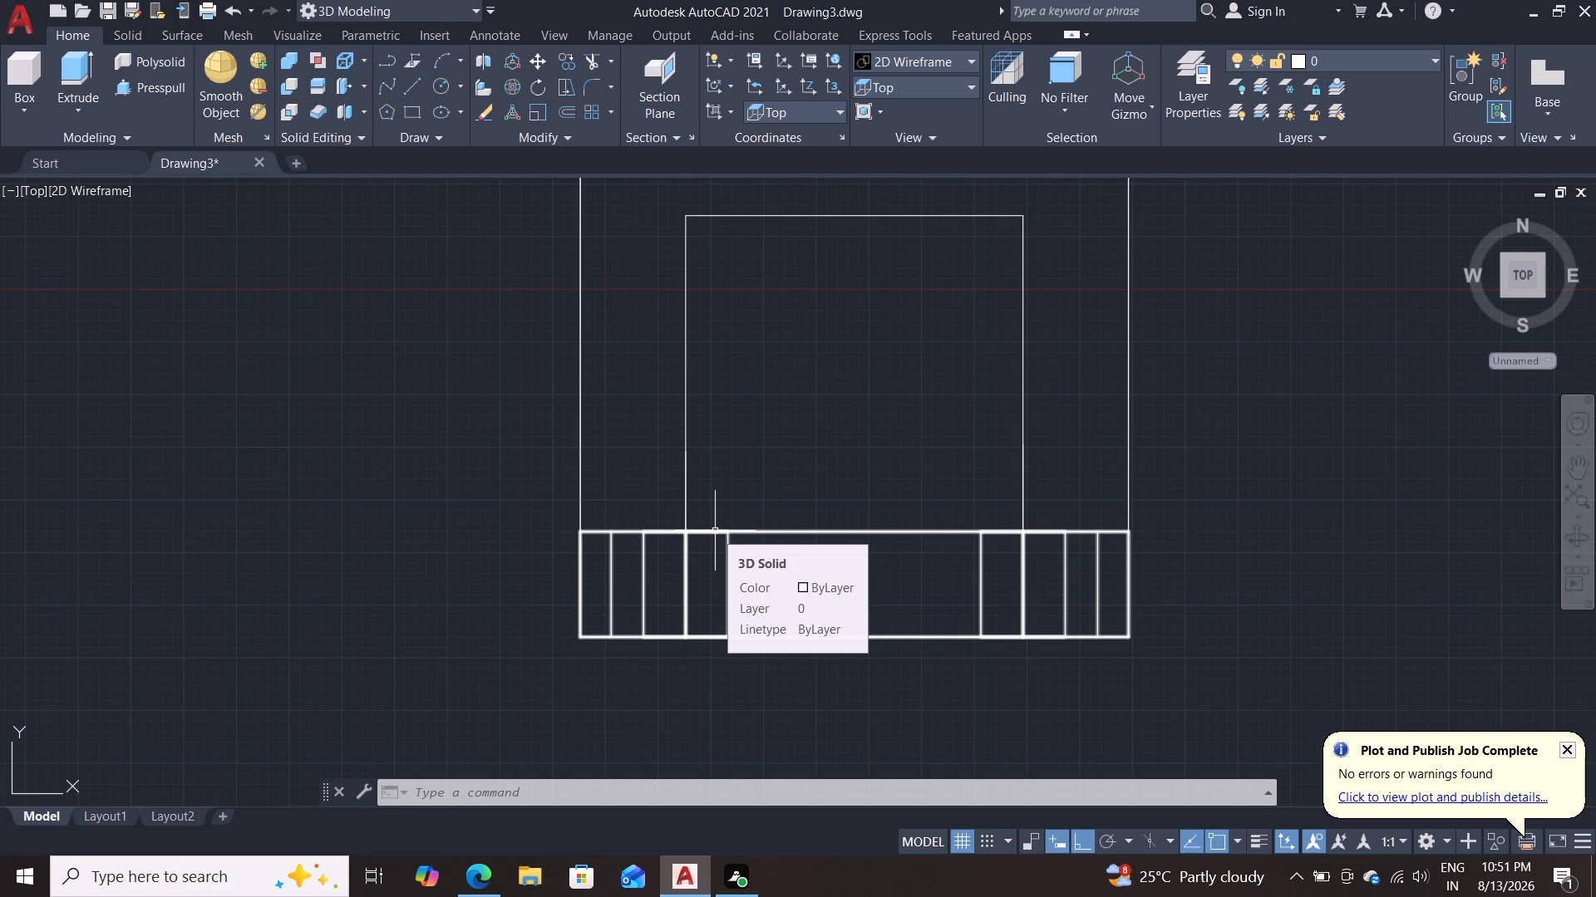
Draw a circle of radius 40 centred on the midpoint of the outline's top line, passing through the line's right end.
{"action": "key", "text": "c"}
{"action": "key", "text": "Return"}
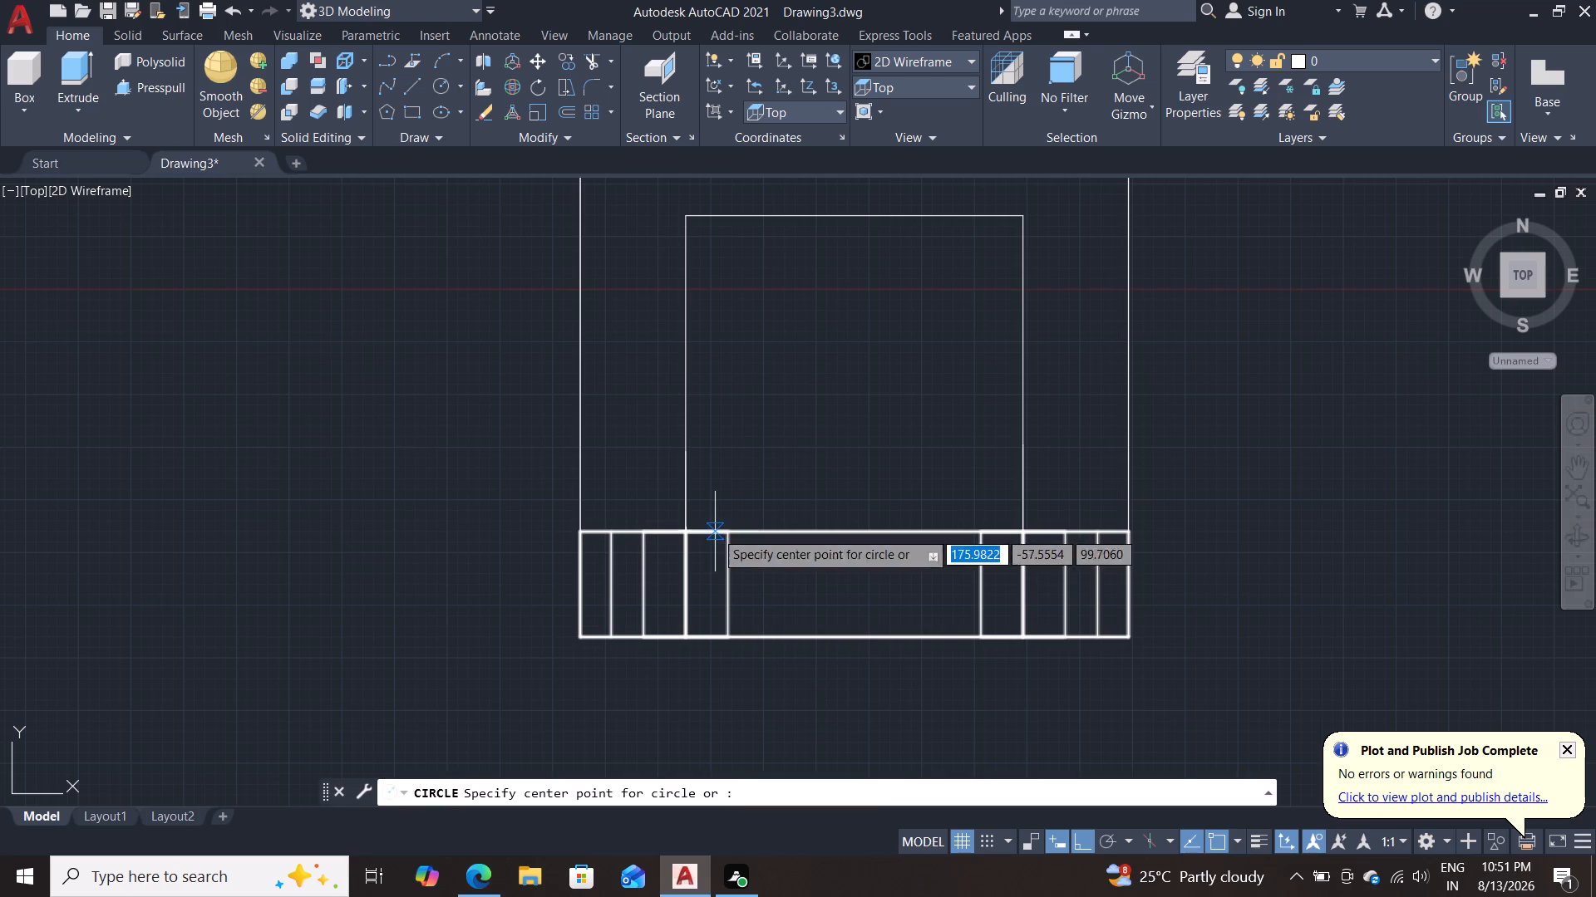
{"action": "middle_click_drag", "start_coordinate": [824, 357], "coordinate": [824, 489]}
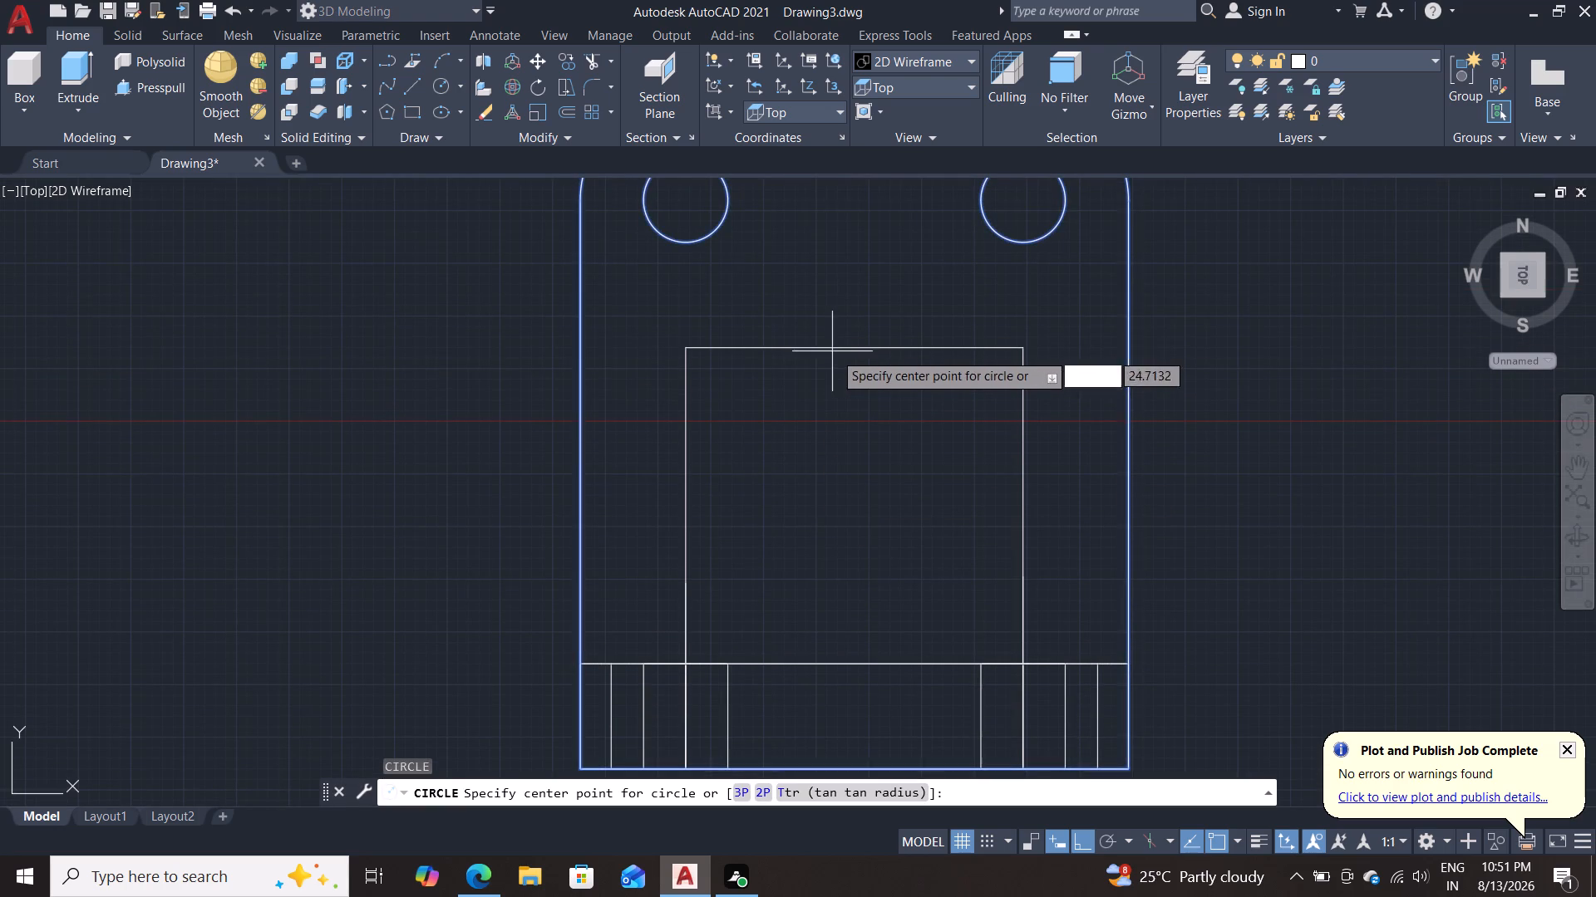
{"action": "double_click", "coordinate": [855, 348]}
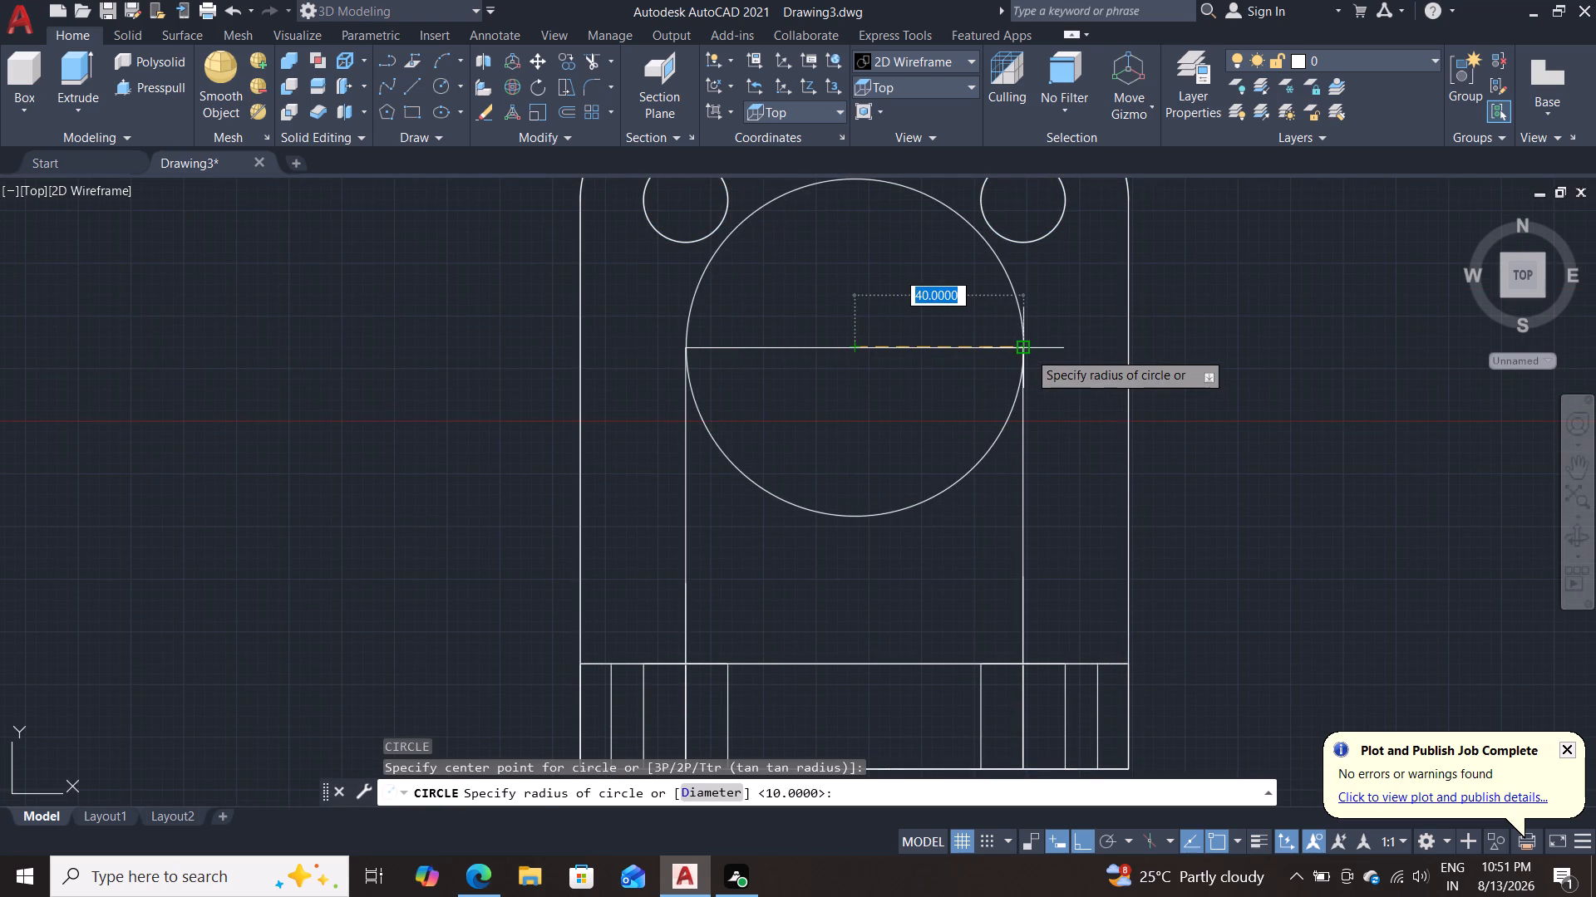
{"action": "double_click", "coordinate": [1028, 350]}
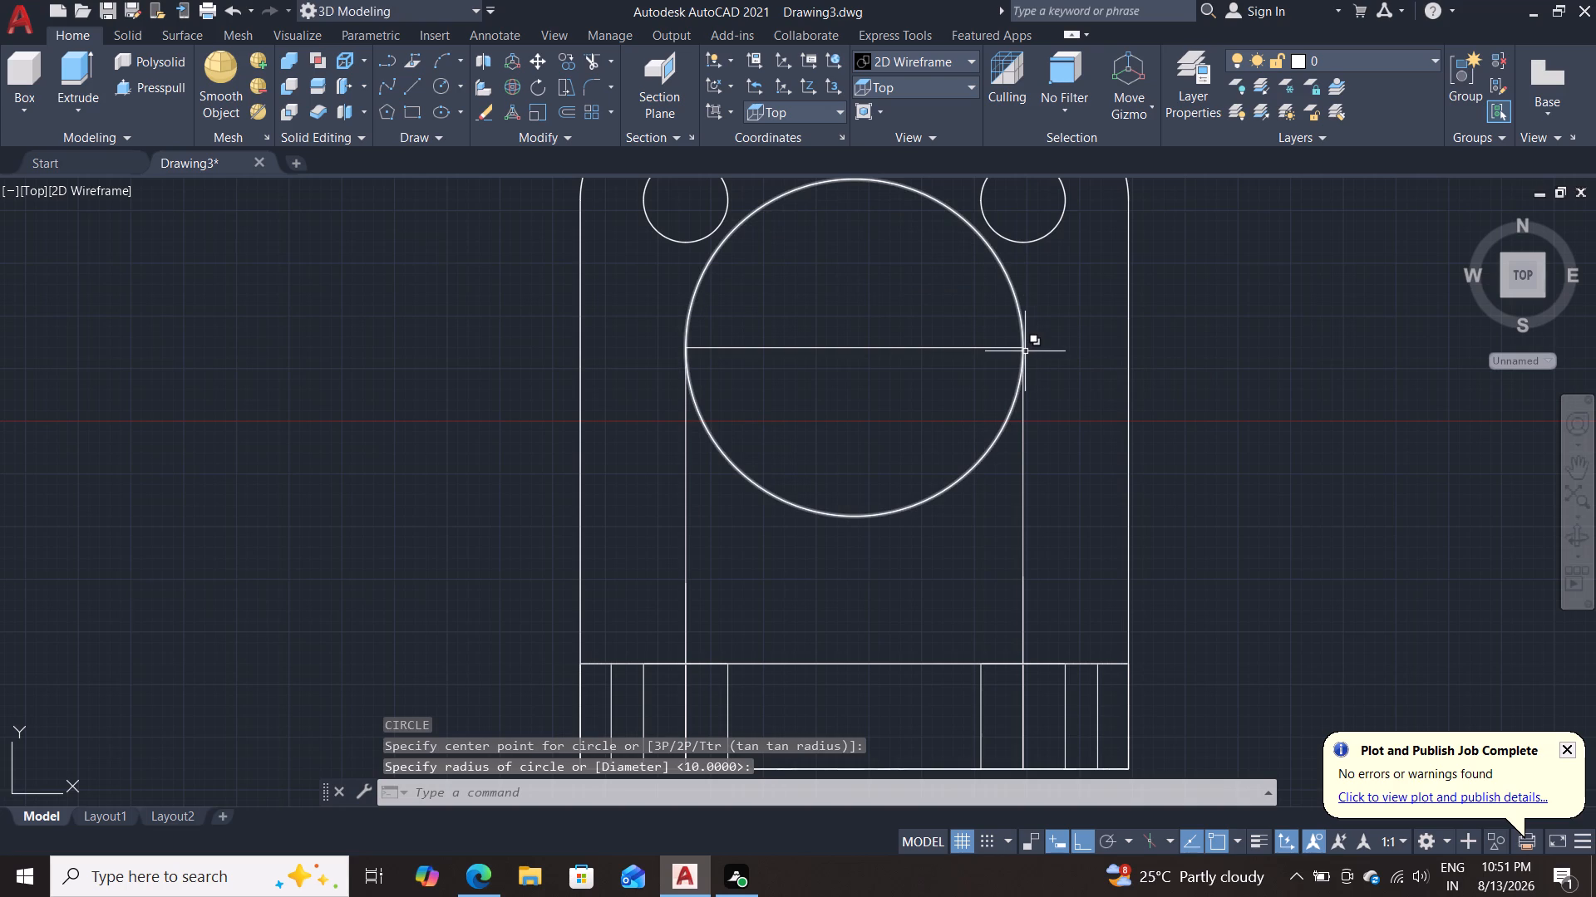
{"action": "key", "text": "Escape"}
Draw a concentric circle of radius 15 at the centre of the radius 40 circle.
{"action": "scroll", "coordinate": [1016, 414], "scroll_direction": "down", "scroll_amount": 2}
{"action": "scroll", "coordinate": [1057, 459], "scroll_direction": "up", "scroll_amount": 1}
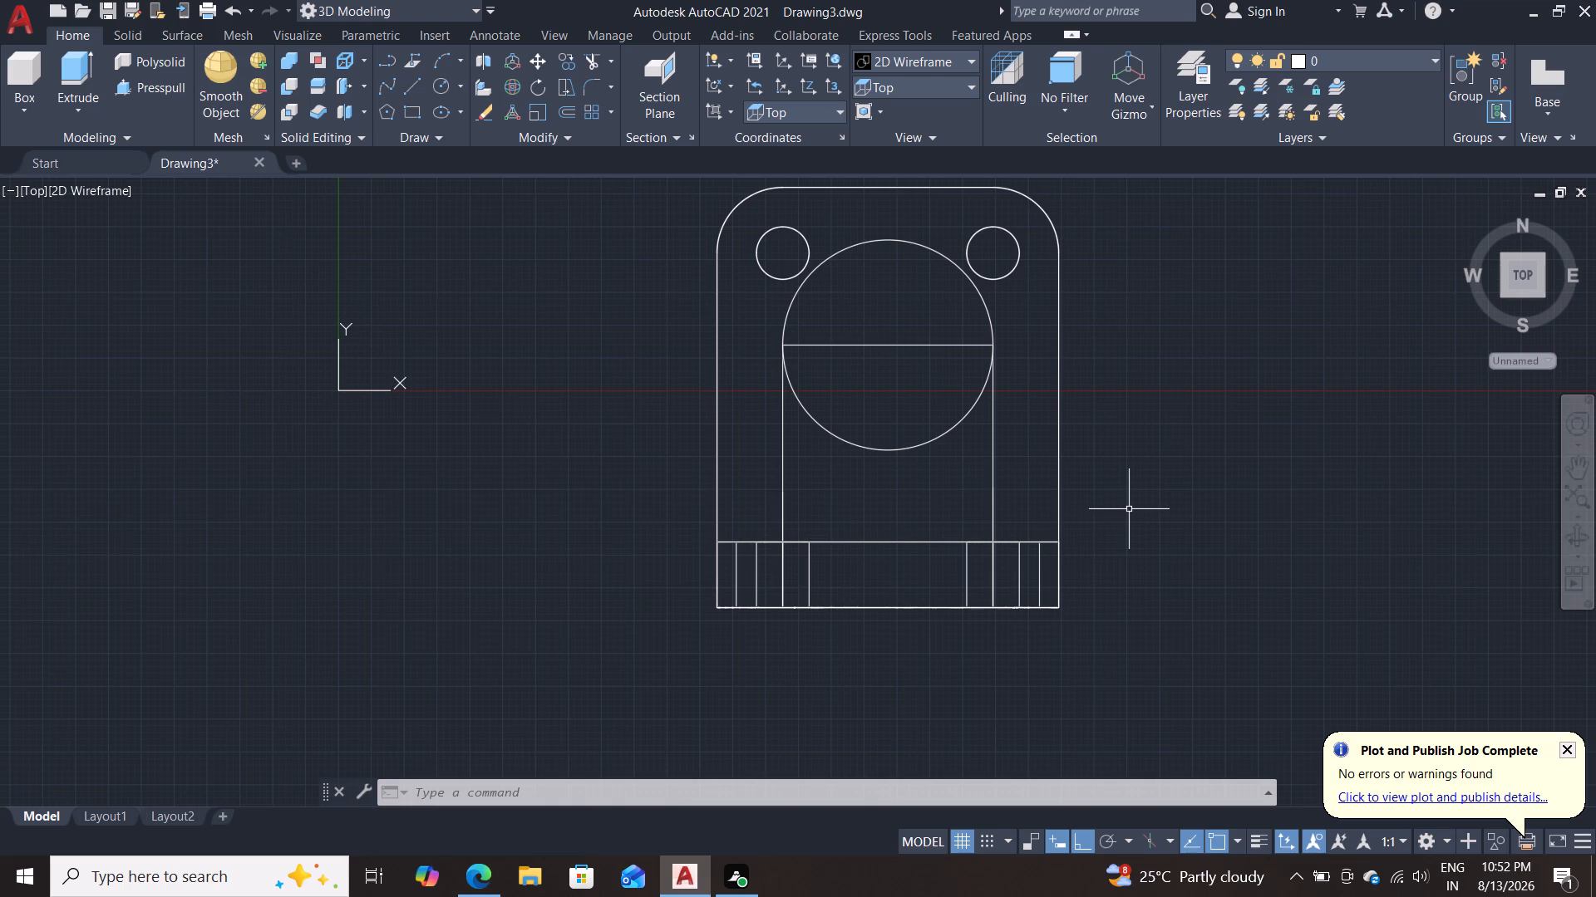
{"action": "key", "text": "c"}
{"action": "key", "text": "Return"}
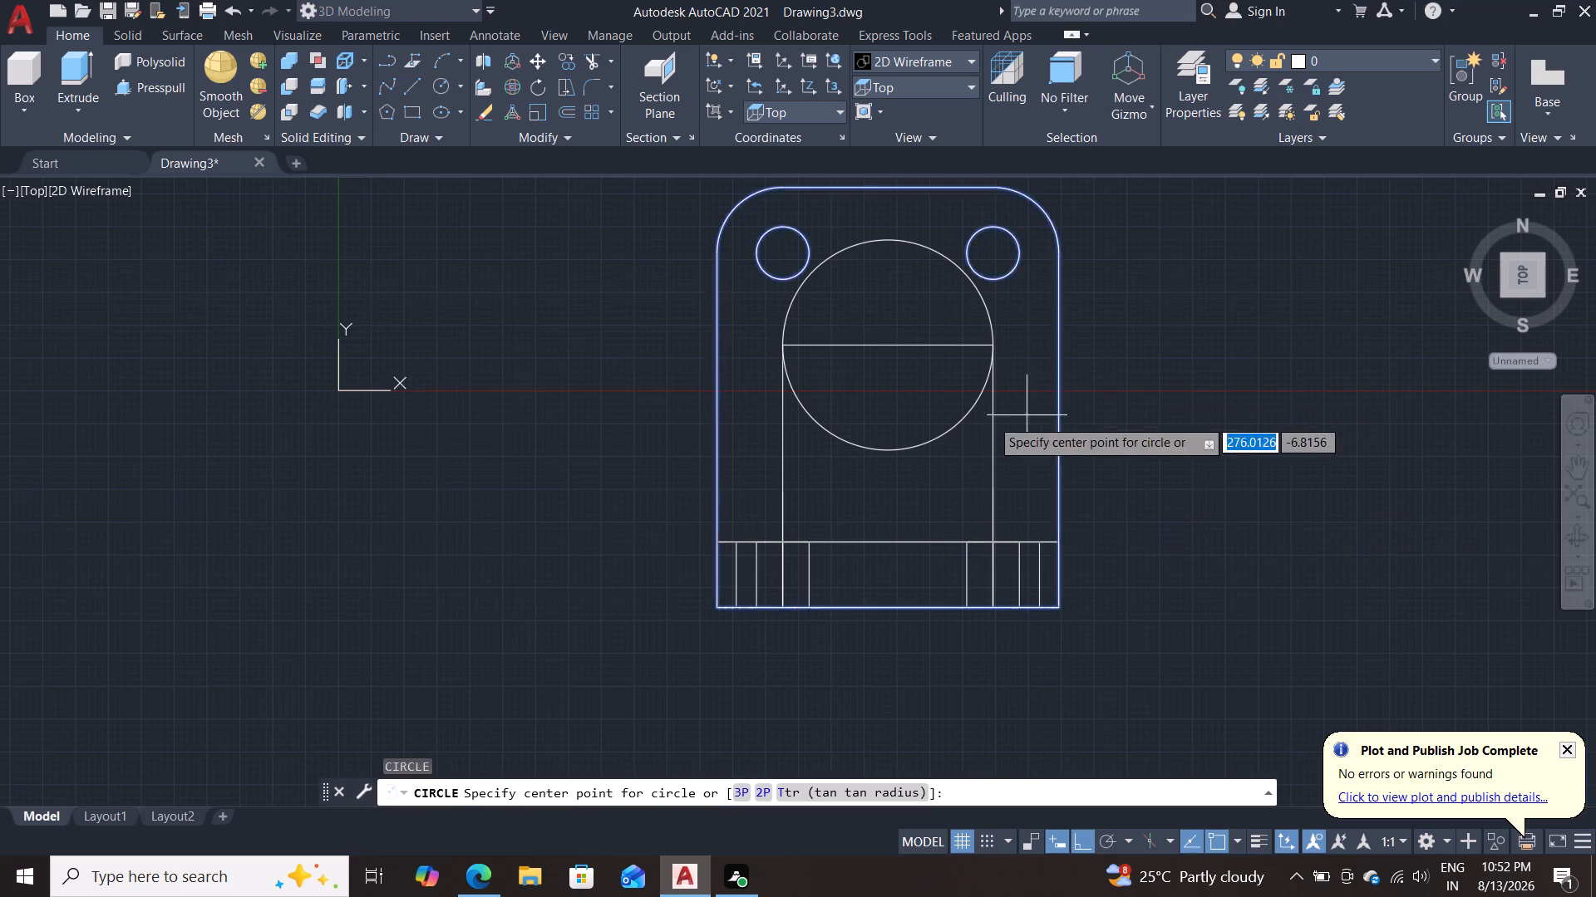
{"action": "scroll", "coordinate": [885, 360], "scroll_direction": "up", "scroll_amount": 2}
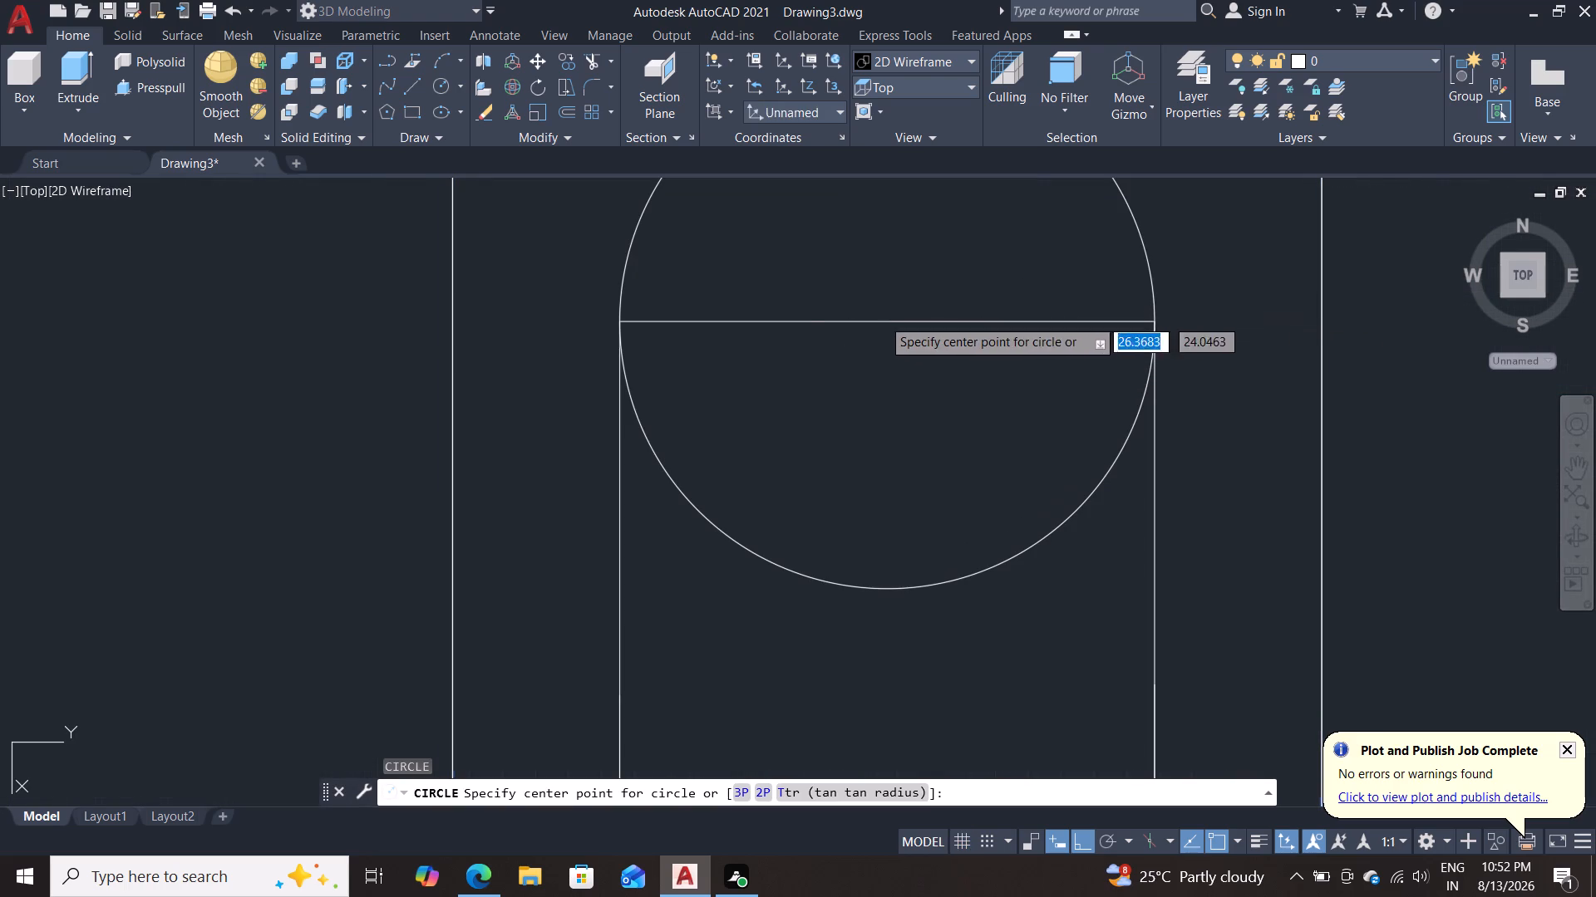
{"action": "left_click", "coordinate": [890, 319]}
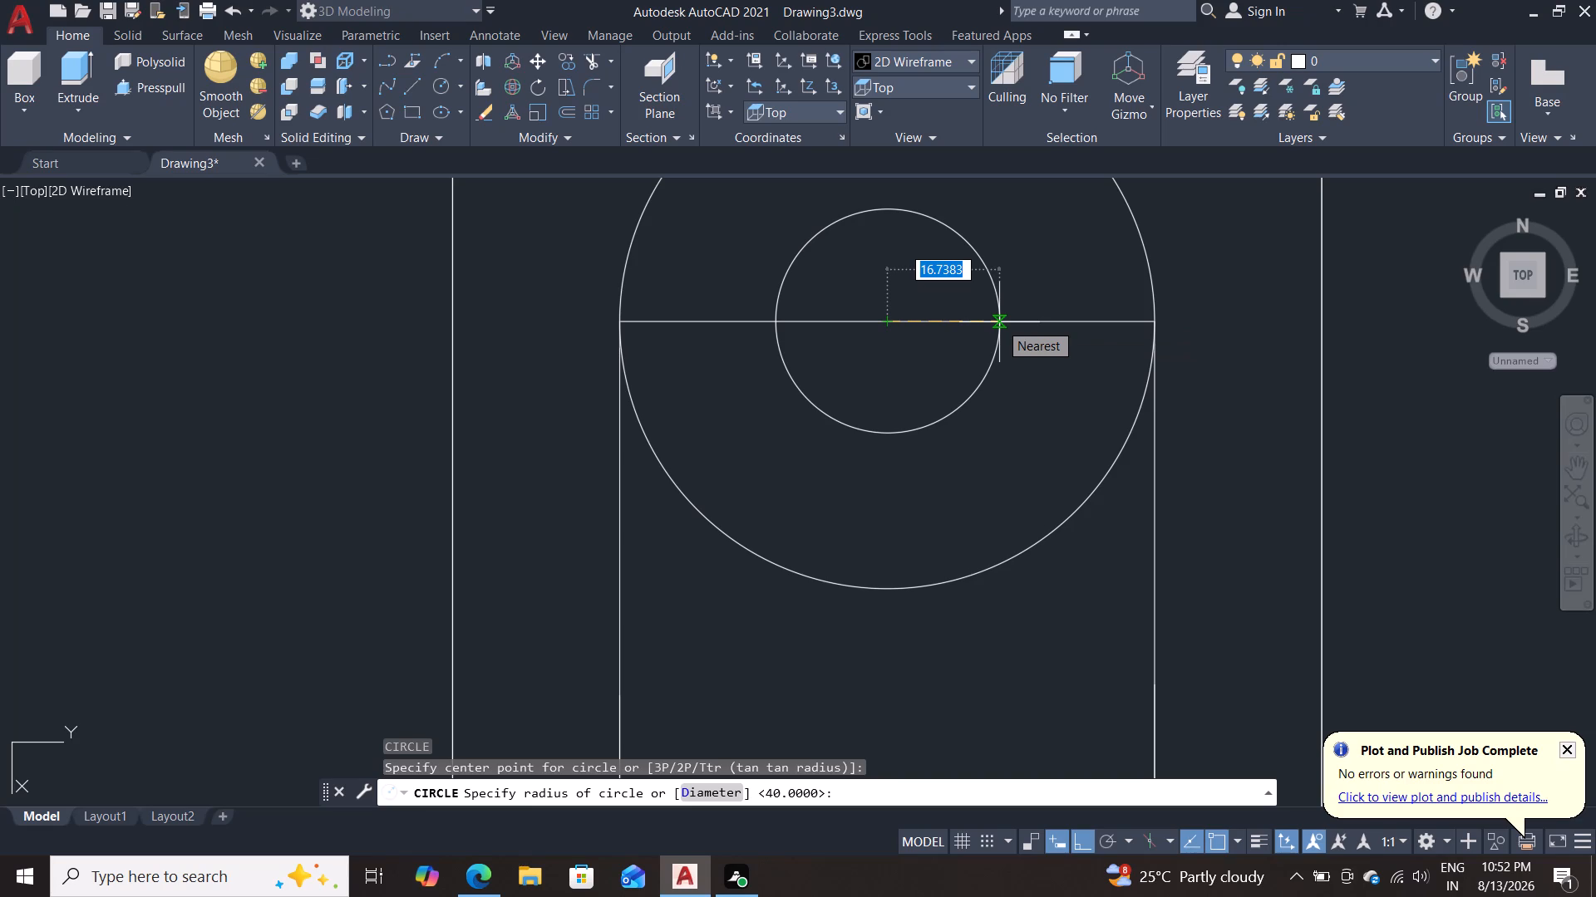
{"action": "type", "text": "15"}
{"action": "key", "text": "Return"}
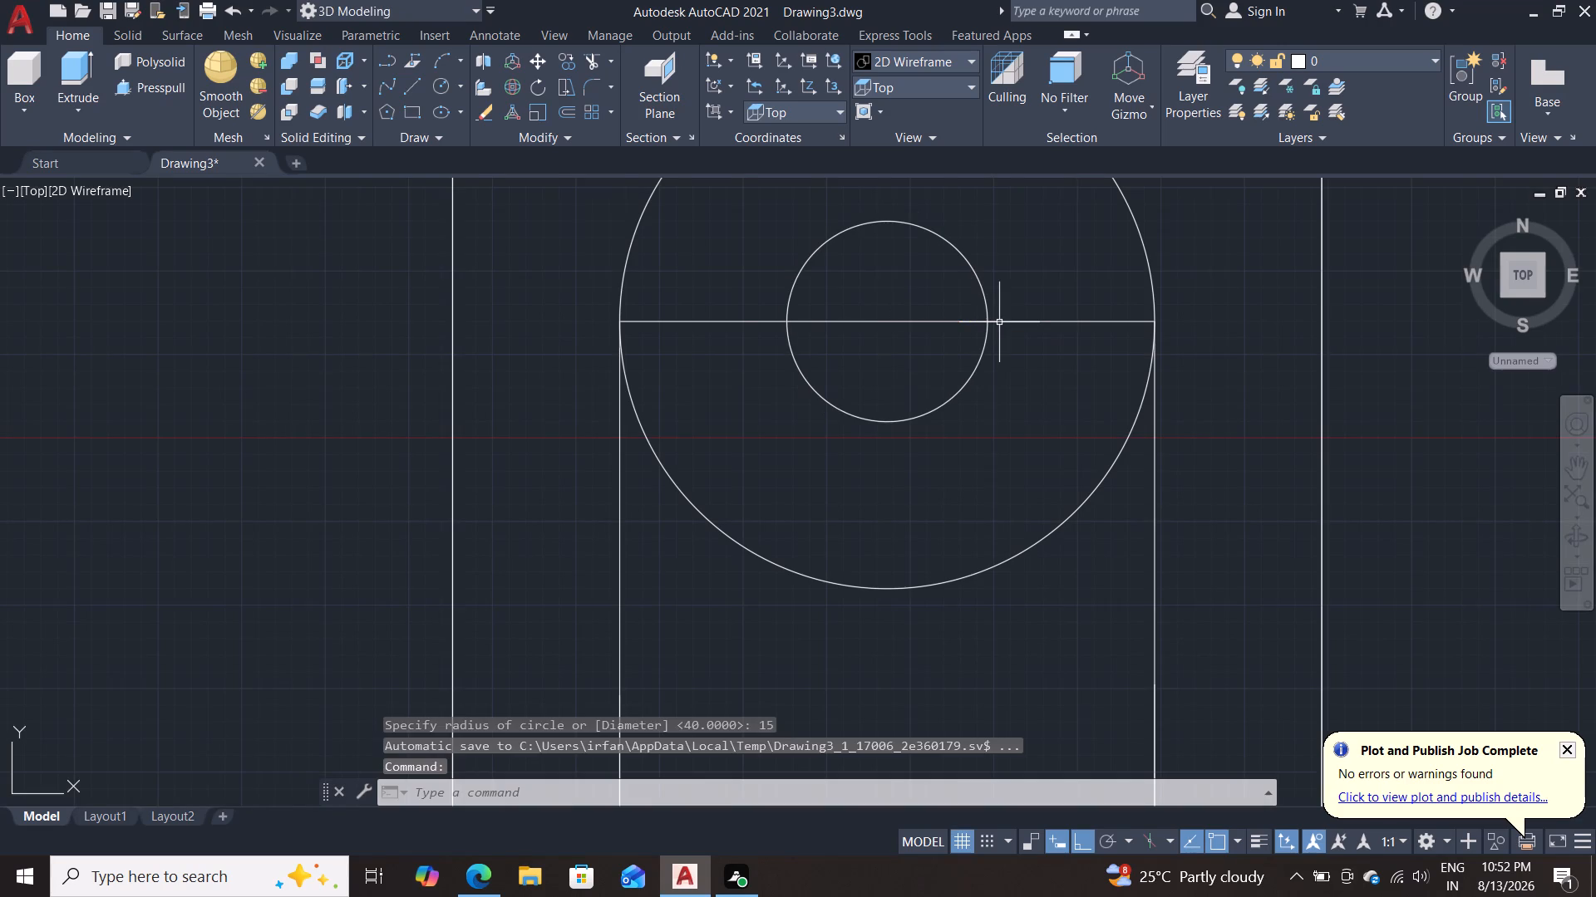
Delete the short vertical construction line rising from the bracket's bottom edge at the right hole's axis.
{"action": "scroll", "coordinate": [999, 333], "scroll_direction": "down", "scroll_amount": 4}
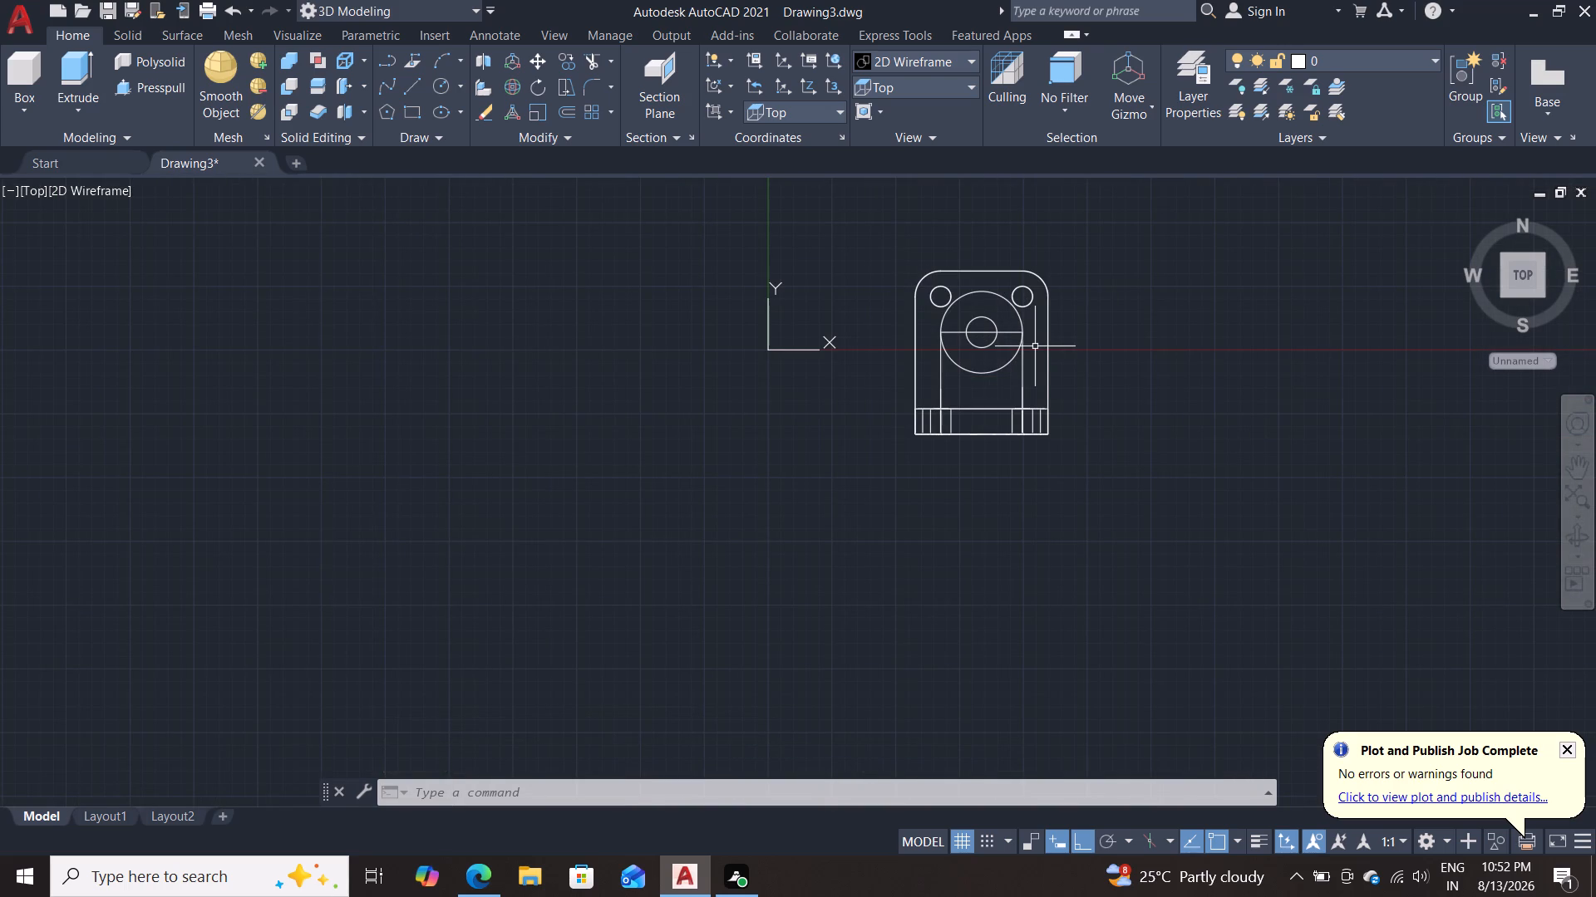
{"action": "scroll", "coordinate": [1150, 436], "scroll_direction": "up", "scroll_amount": 2}
{"action": "middle_click_drag", "start_coordinate": [1133, 465], "coordinate": [1015, 281], "text": "shift"}
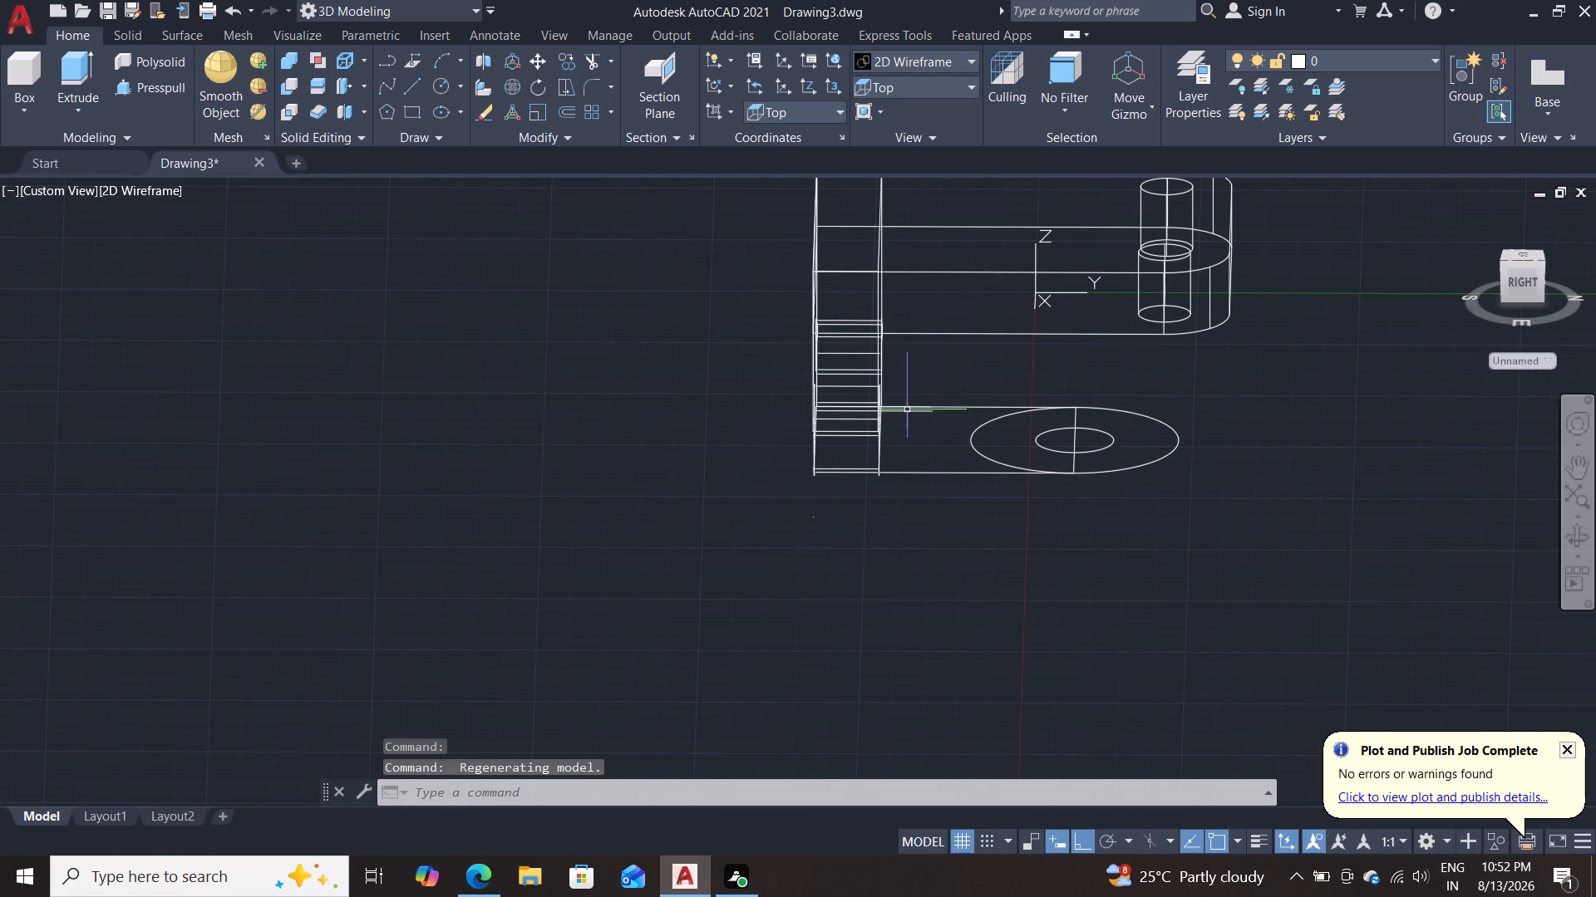
{"action": "left_click", "coordinate": [905, 410]}
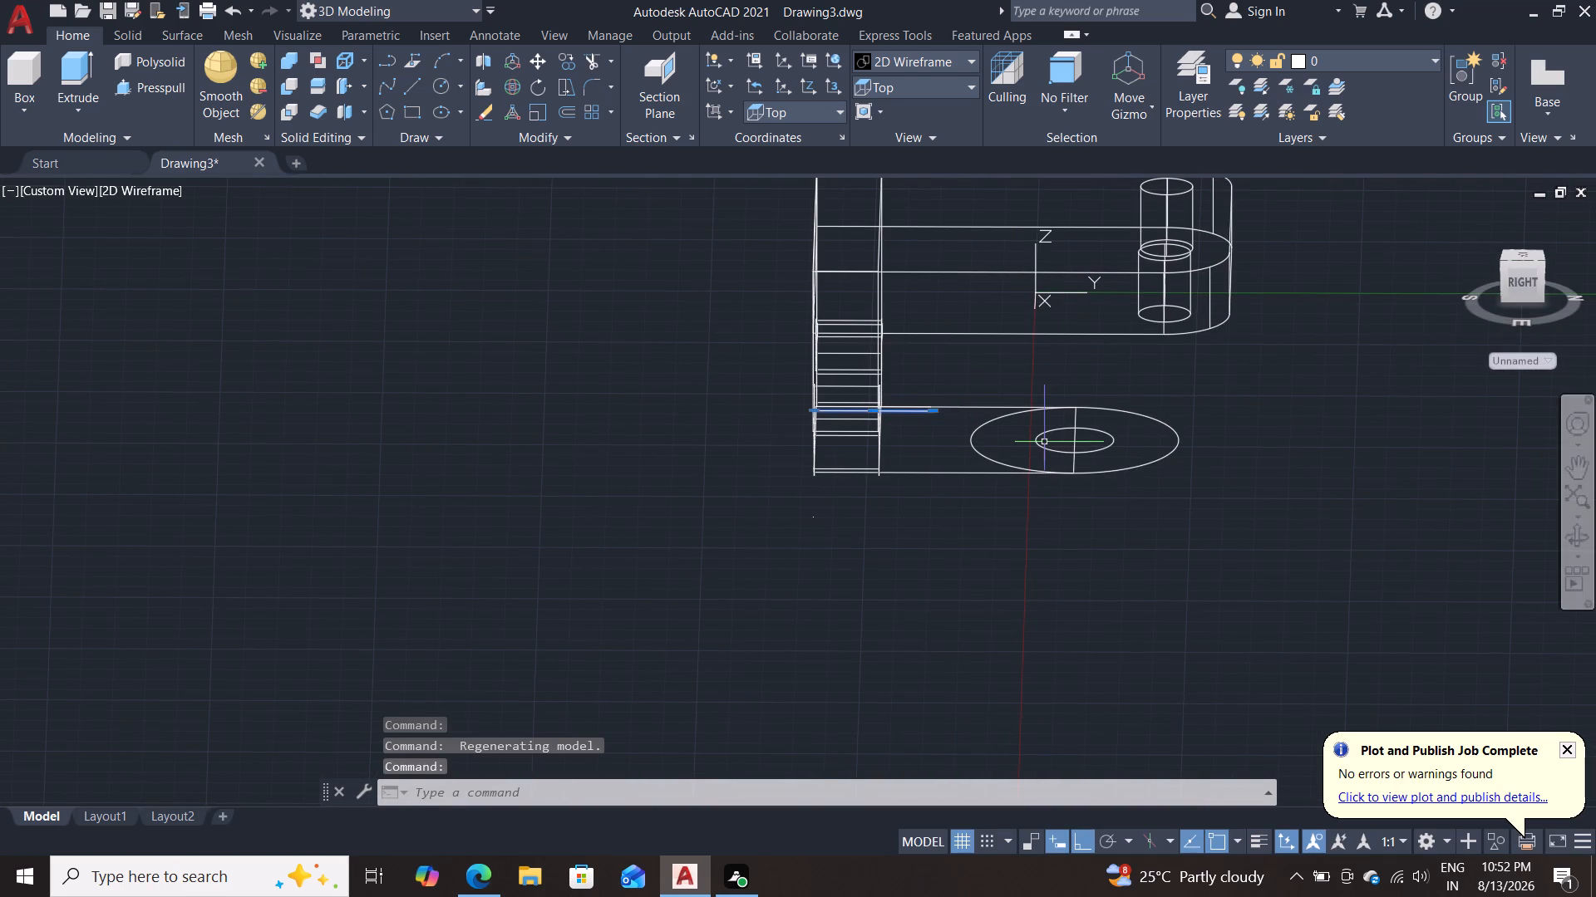
{"action": "key", "text": "Delete"}
Return to the top view and delete the outline's right 75-unit vertical line.
{"action": "scroll", "coordinate": [1125, 452], "scroll_direction": "down", "scroll_amount": 2}
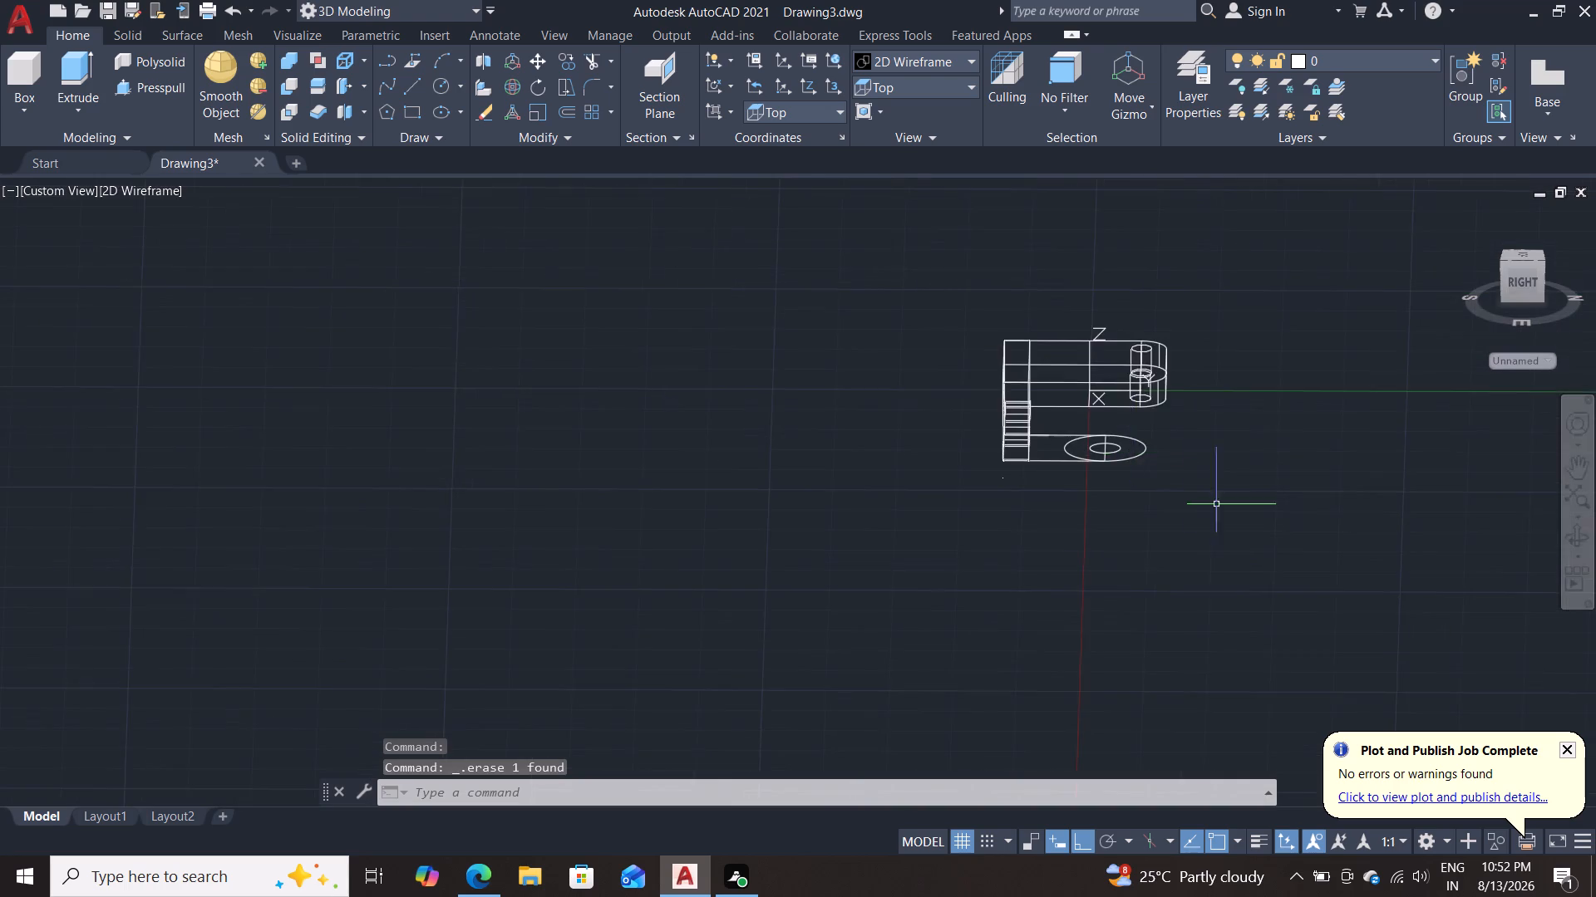
{"action": "scroll", "coordinate": [1229, 512], "scroll_direction": "up", "scroll_amount": 2}
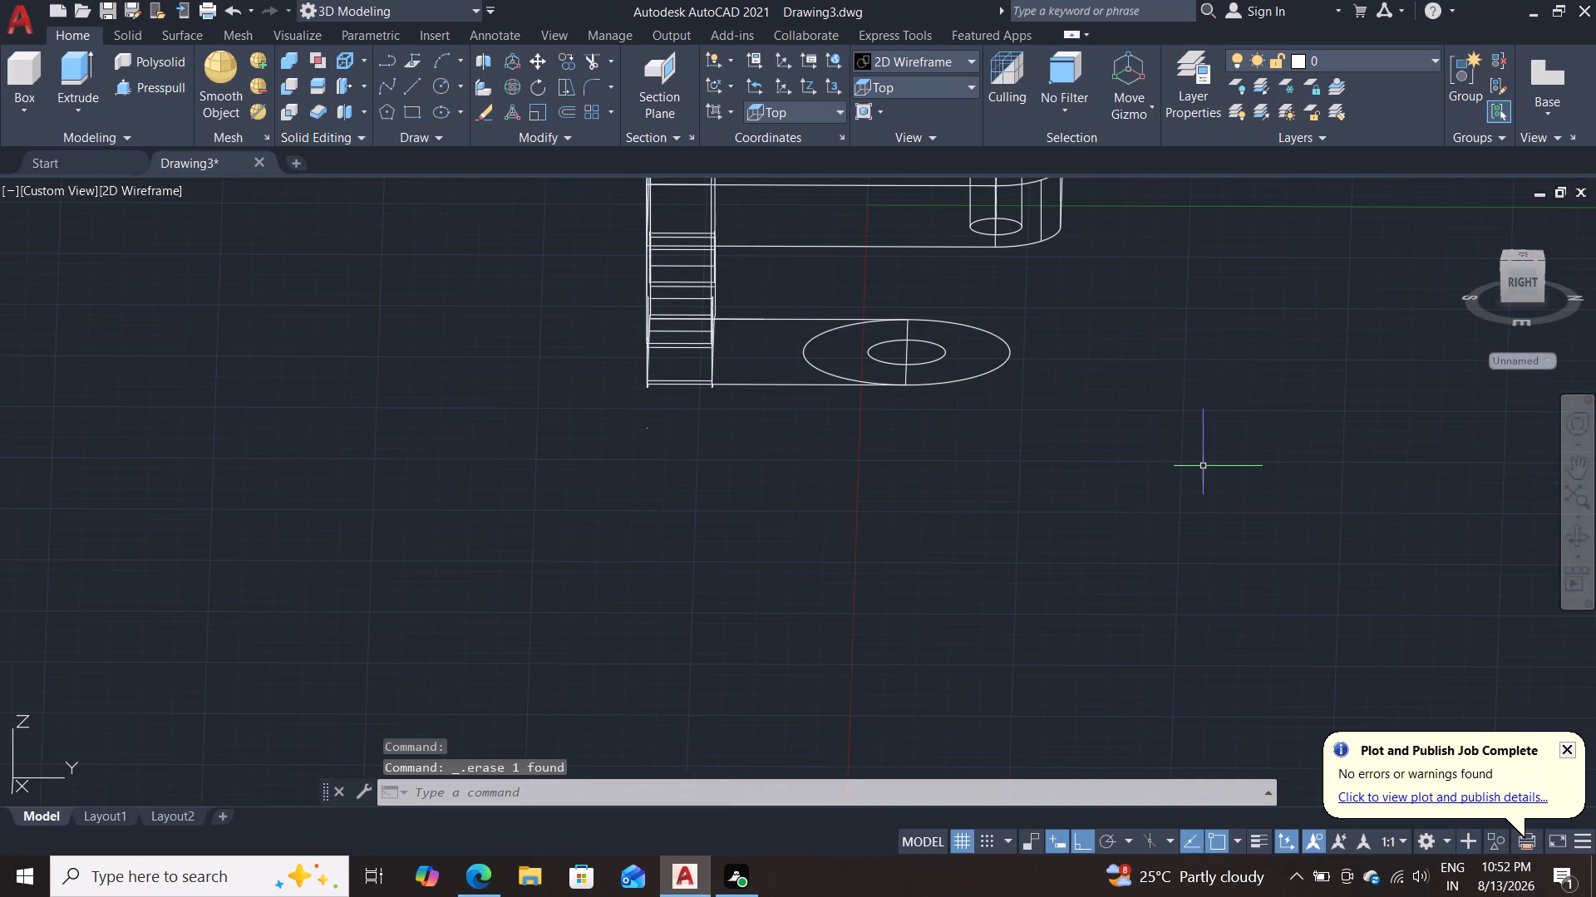
{"action": "left_click", "coordinate": [936, 78]}
{"action": "left_click", "coordinate": [934, 108]}
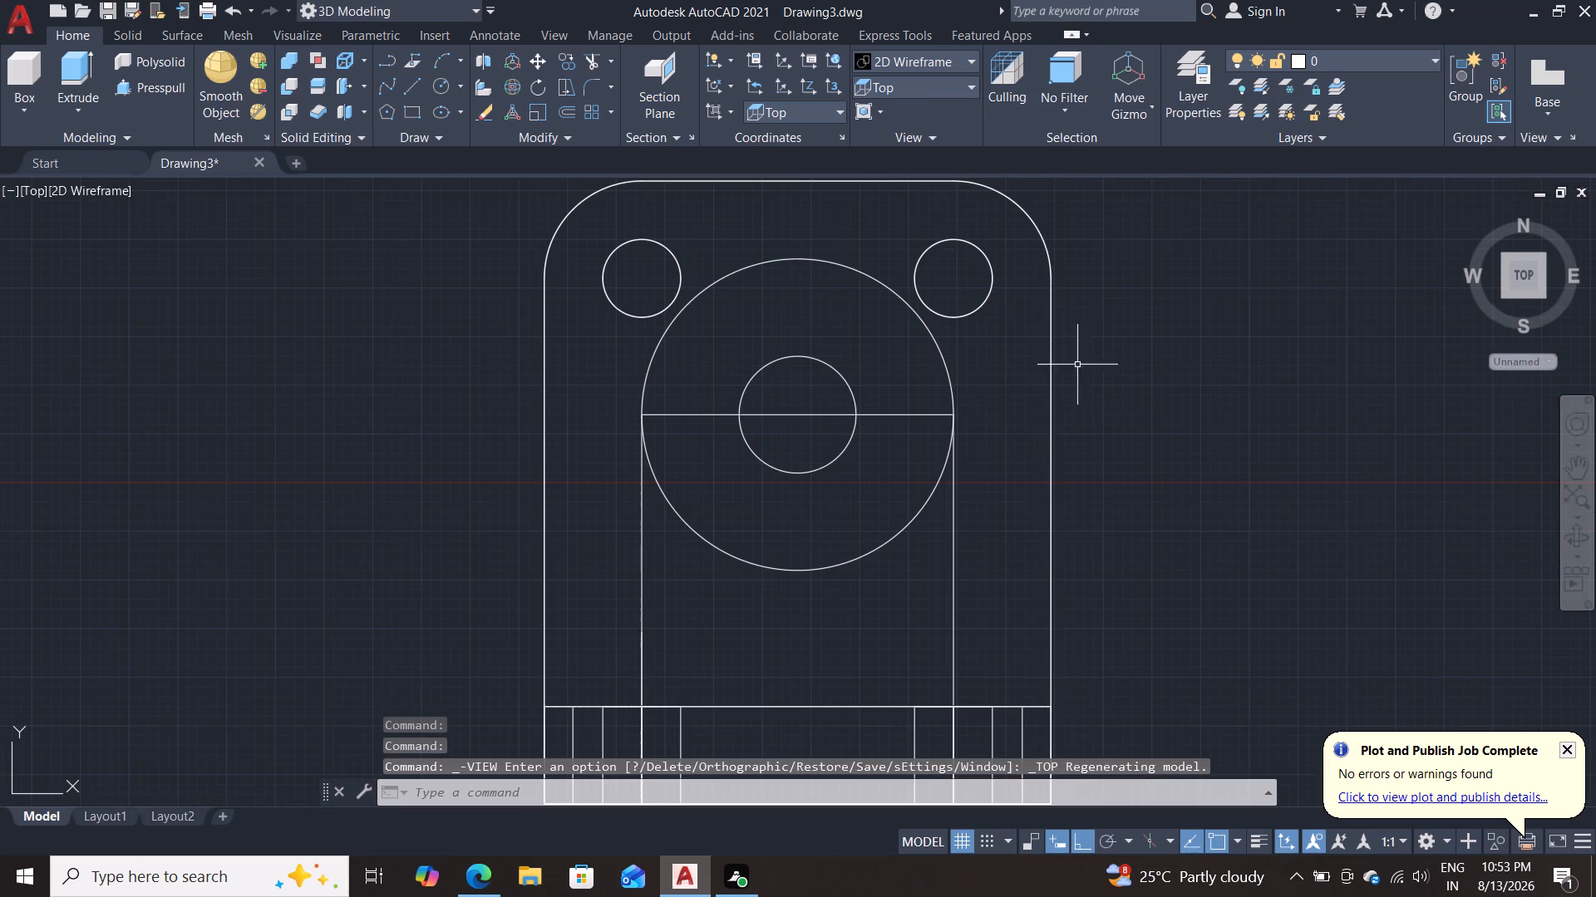
{"action": "scroll", "coordinate": [1130, 416], "scroll_direction": "down", "scroll_amount": 2}
{"action": "scroll", "coordinate": [1135, 433], "scroll_direction": "up", "scroll_amount": 1}
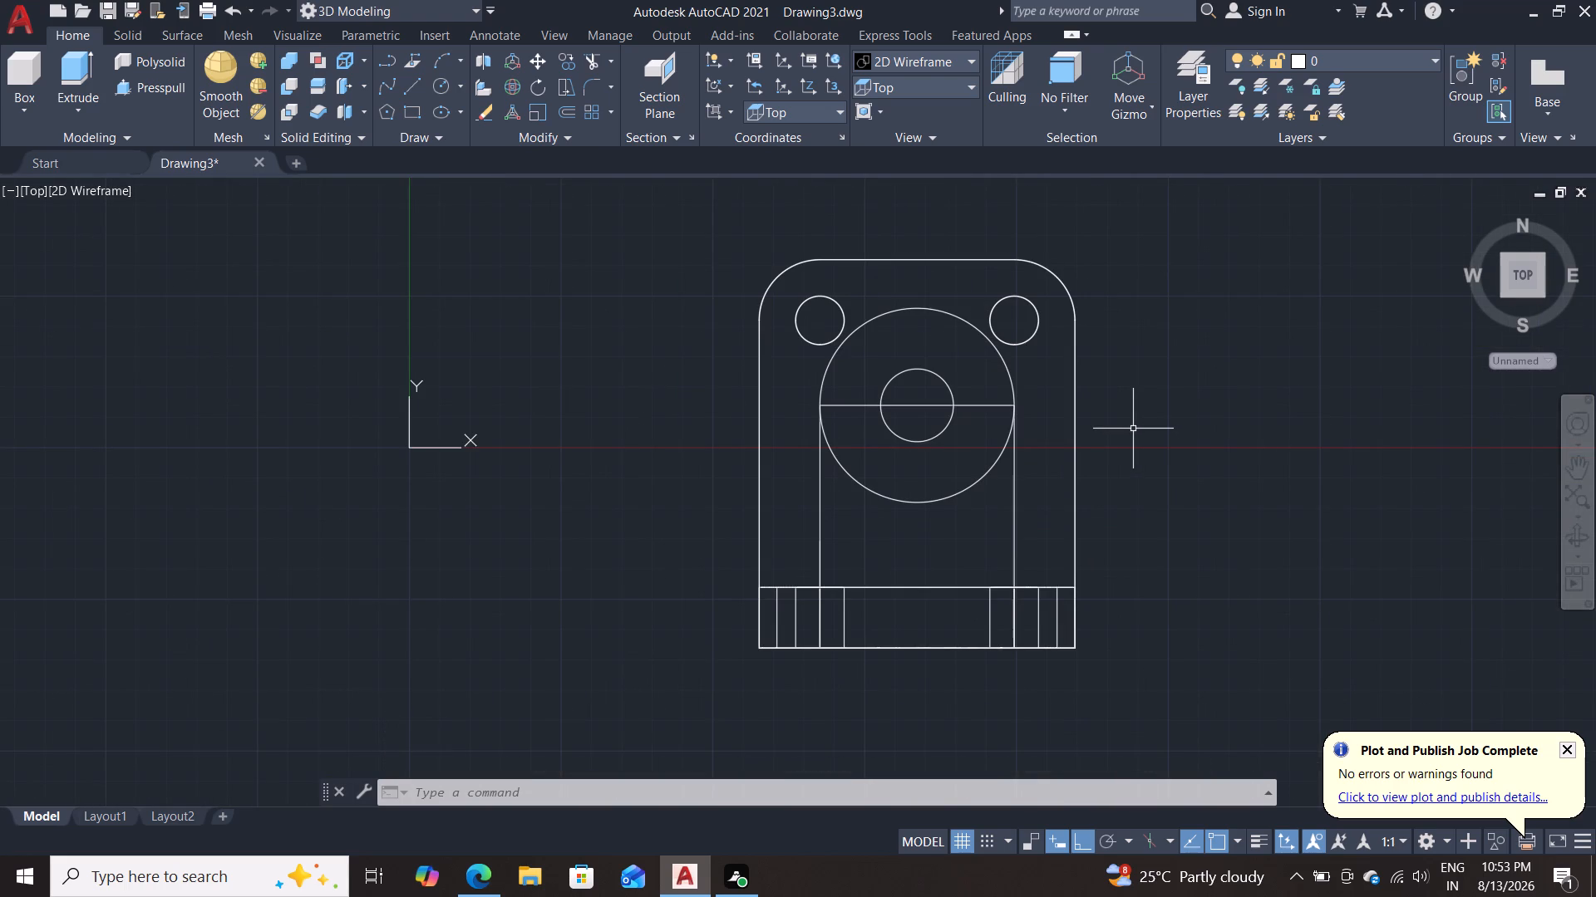
{"action": "scroll", "coordinate": [1095, 530], "scroll_direction": "up", "scroll_amount": 1}
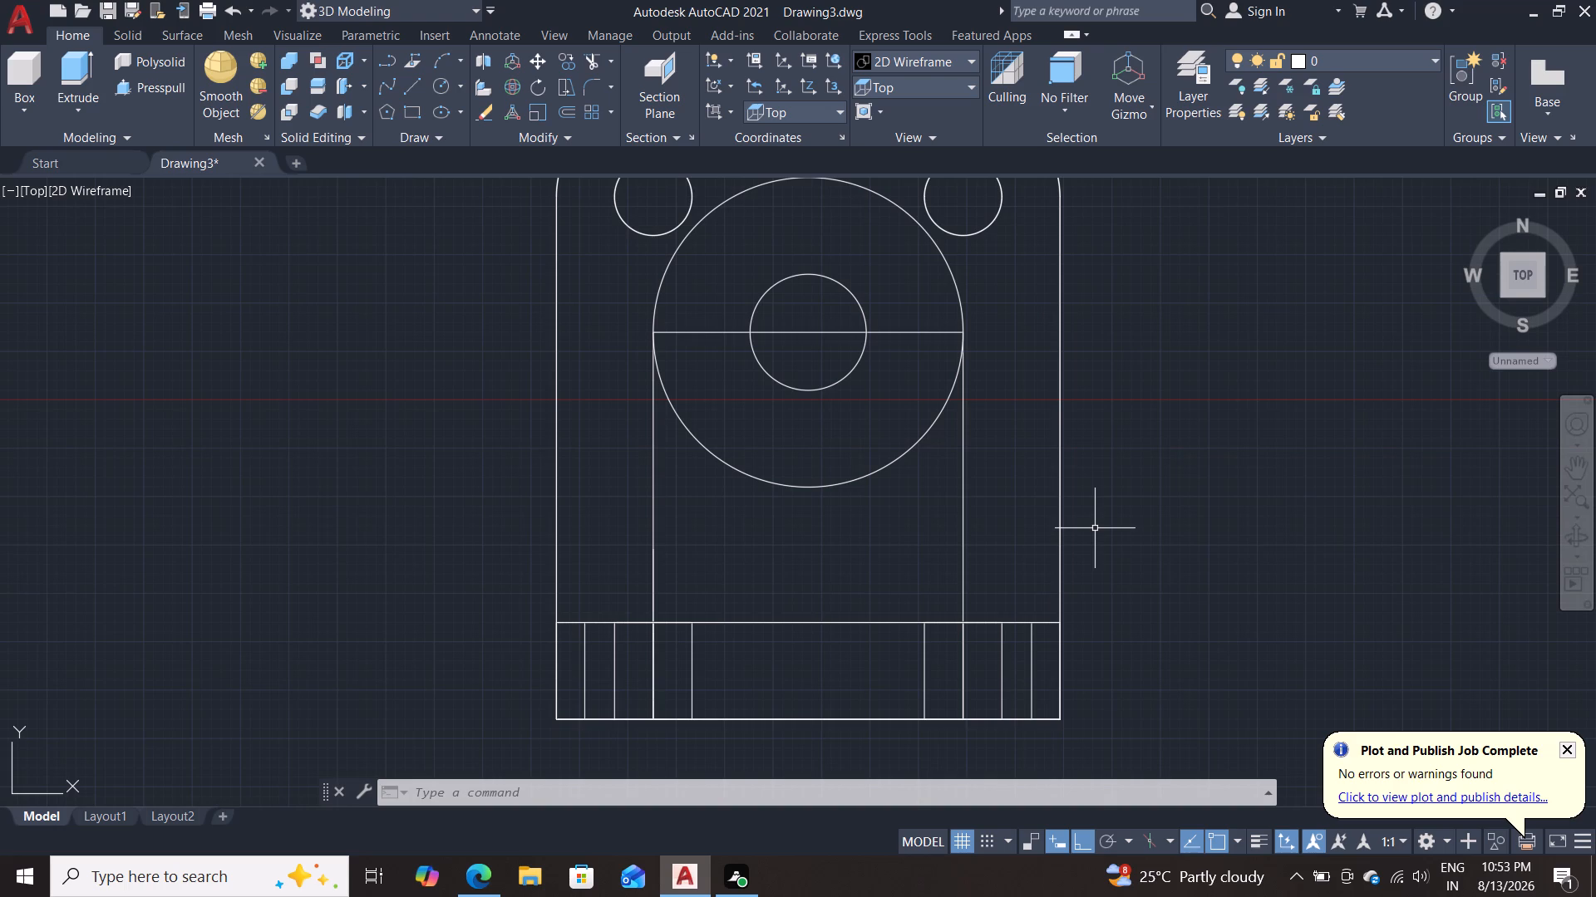
{"action": "left_click", "coordinate": [964, 522]}
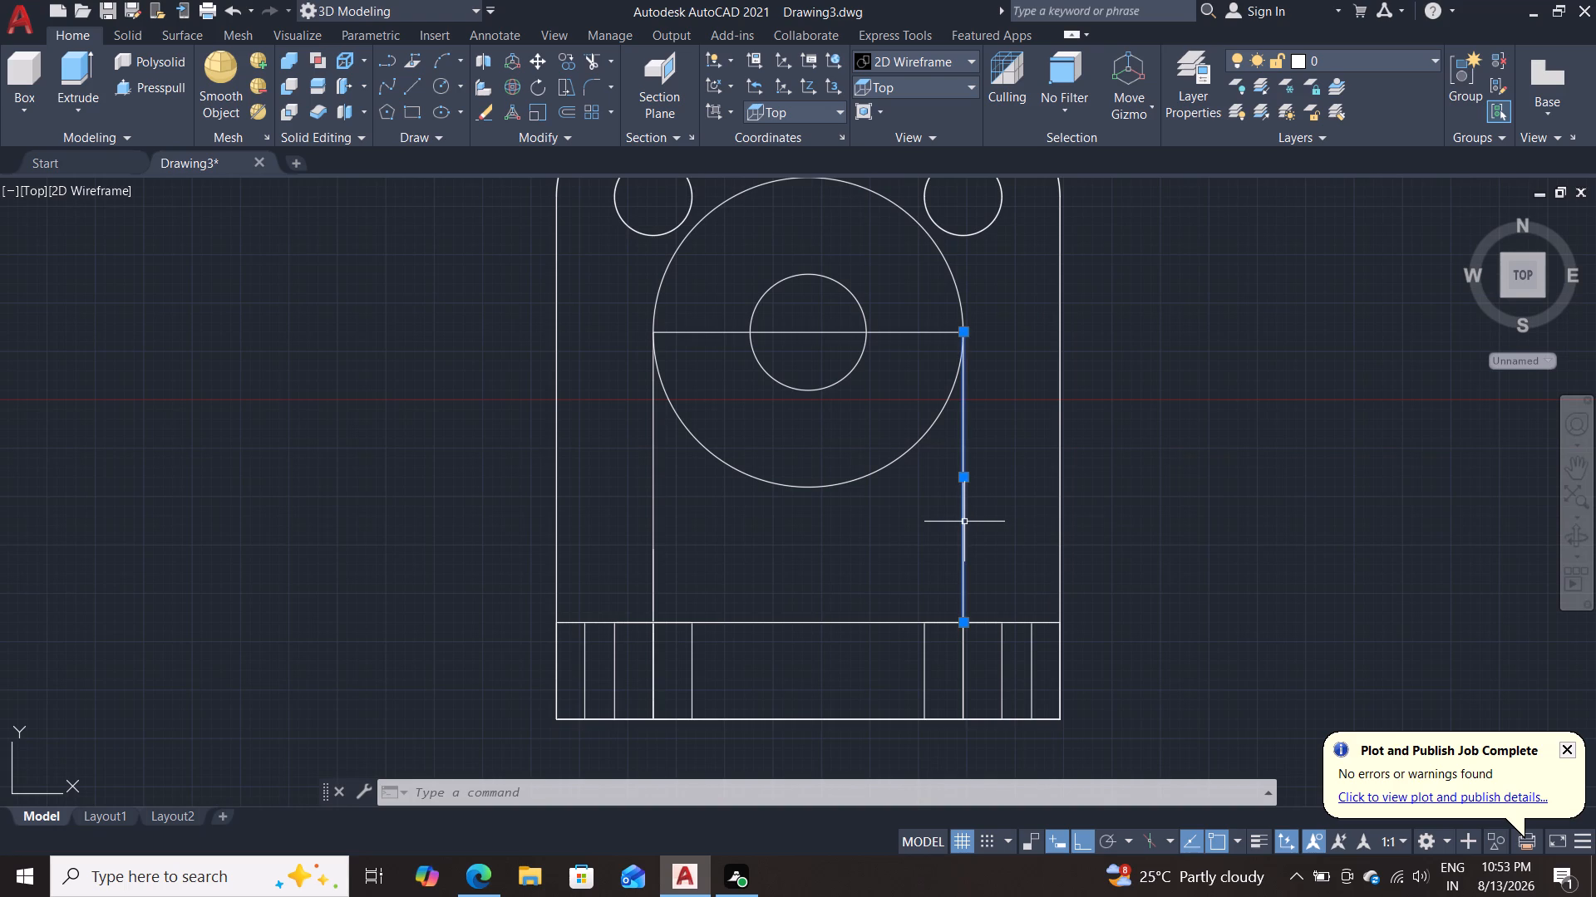
{"action": "key", "text": "Delete"}
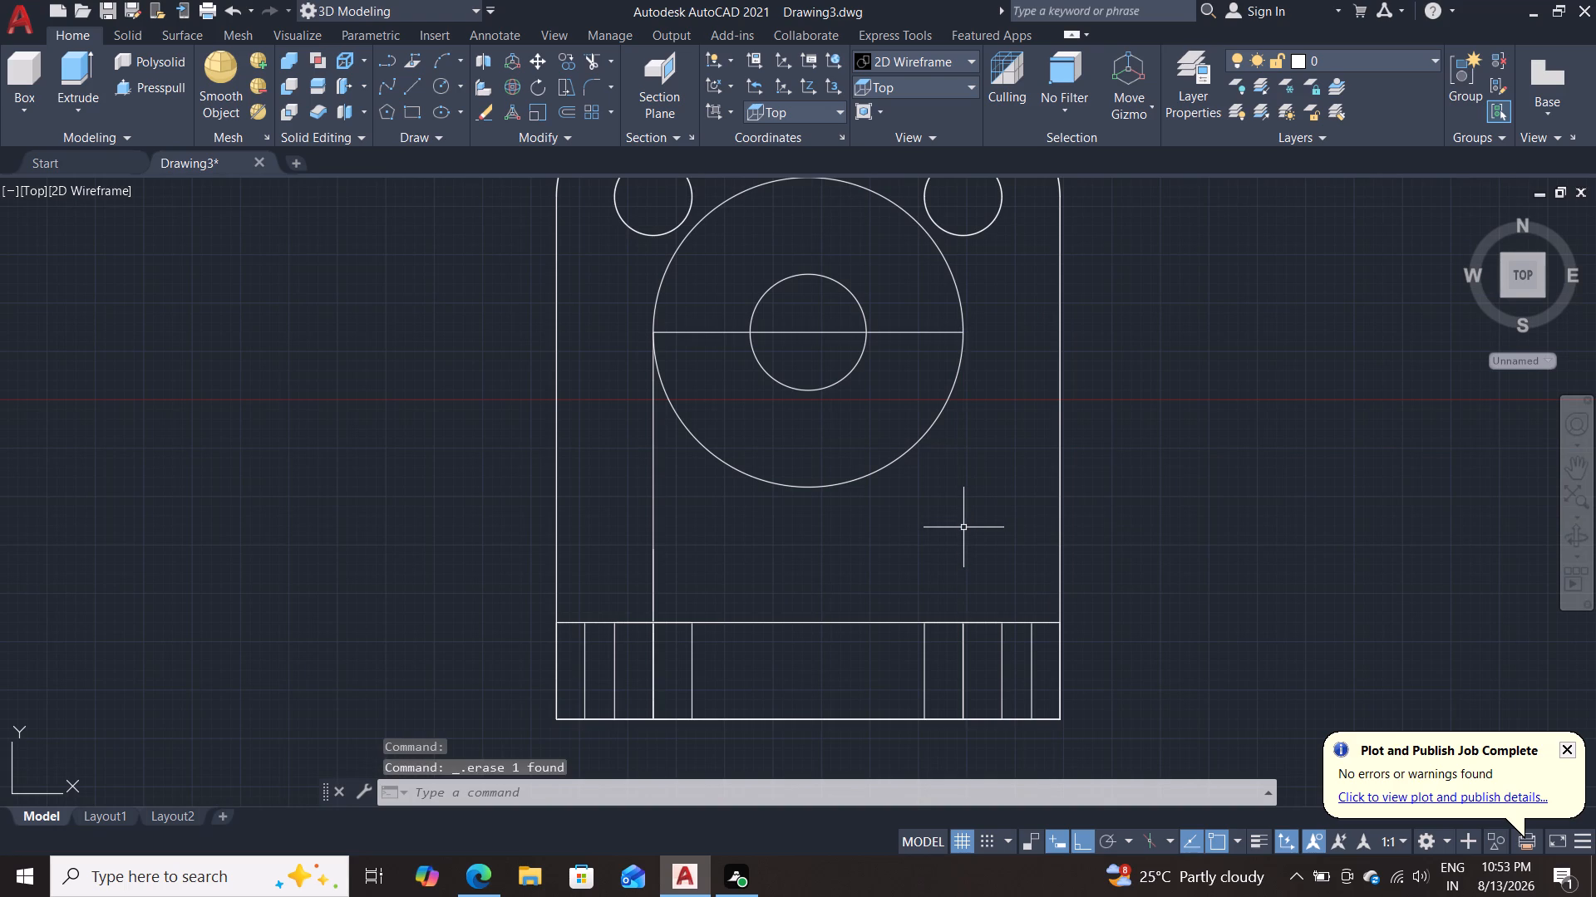
Draw a connected outline 50 up, 80 left and 50 down, starting where the right hole's axis meets the bottom plate's upper edge.
{"action": "key", "text": "l"}
{"action": "key", "text": "Return"}
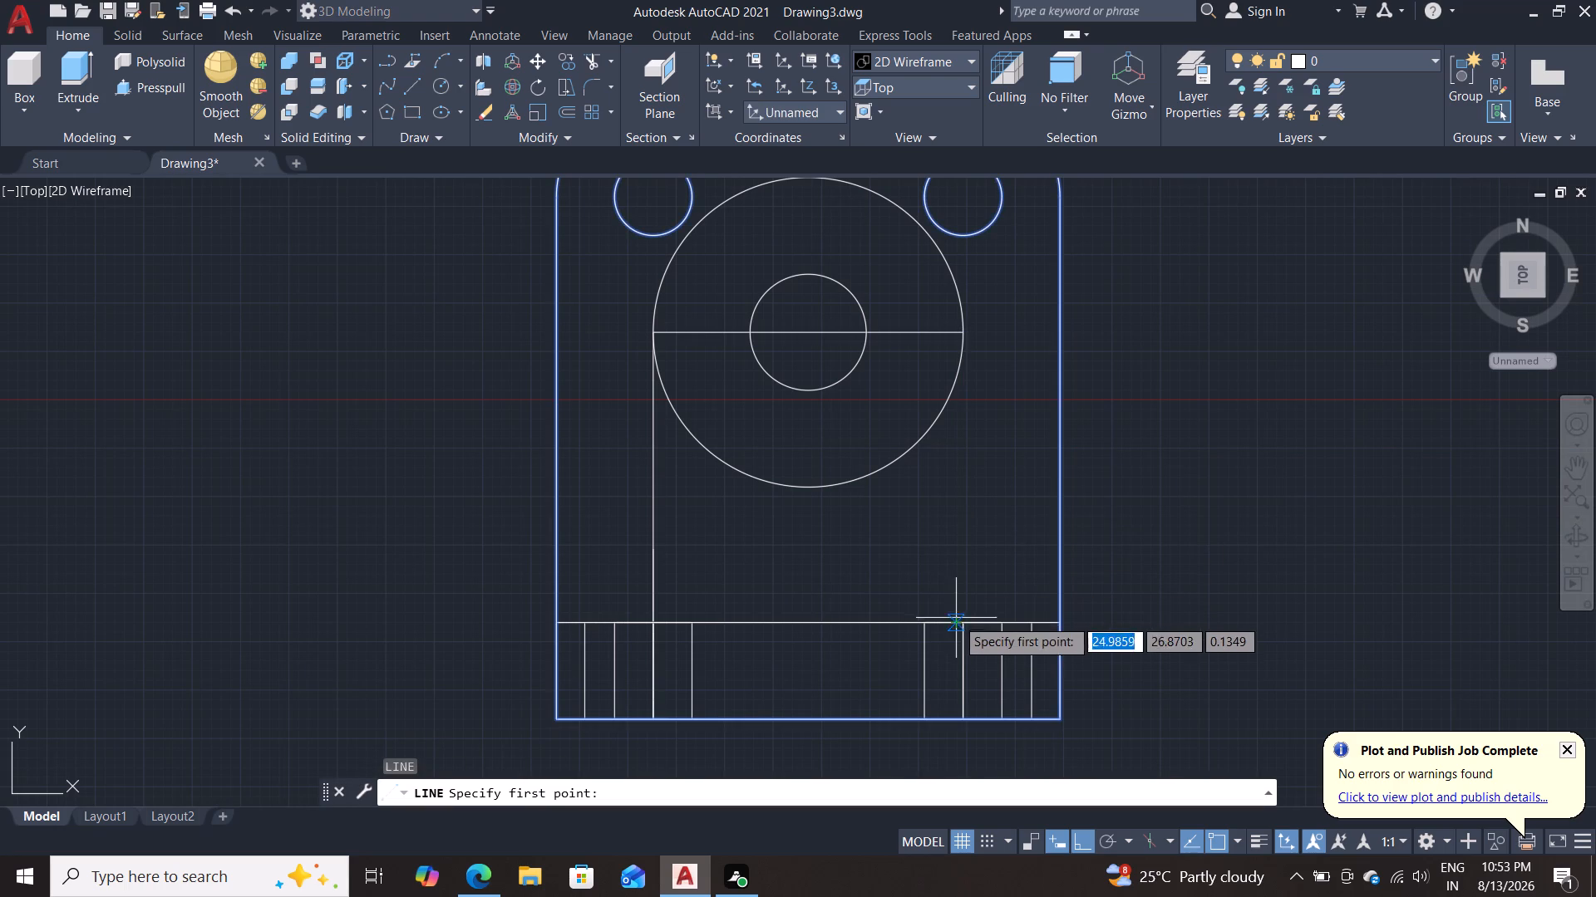
{"action": "scroll", "coordinate": [961, 655], "scroll_direction": "up", "scroll_amount": 3}
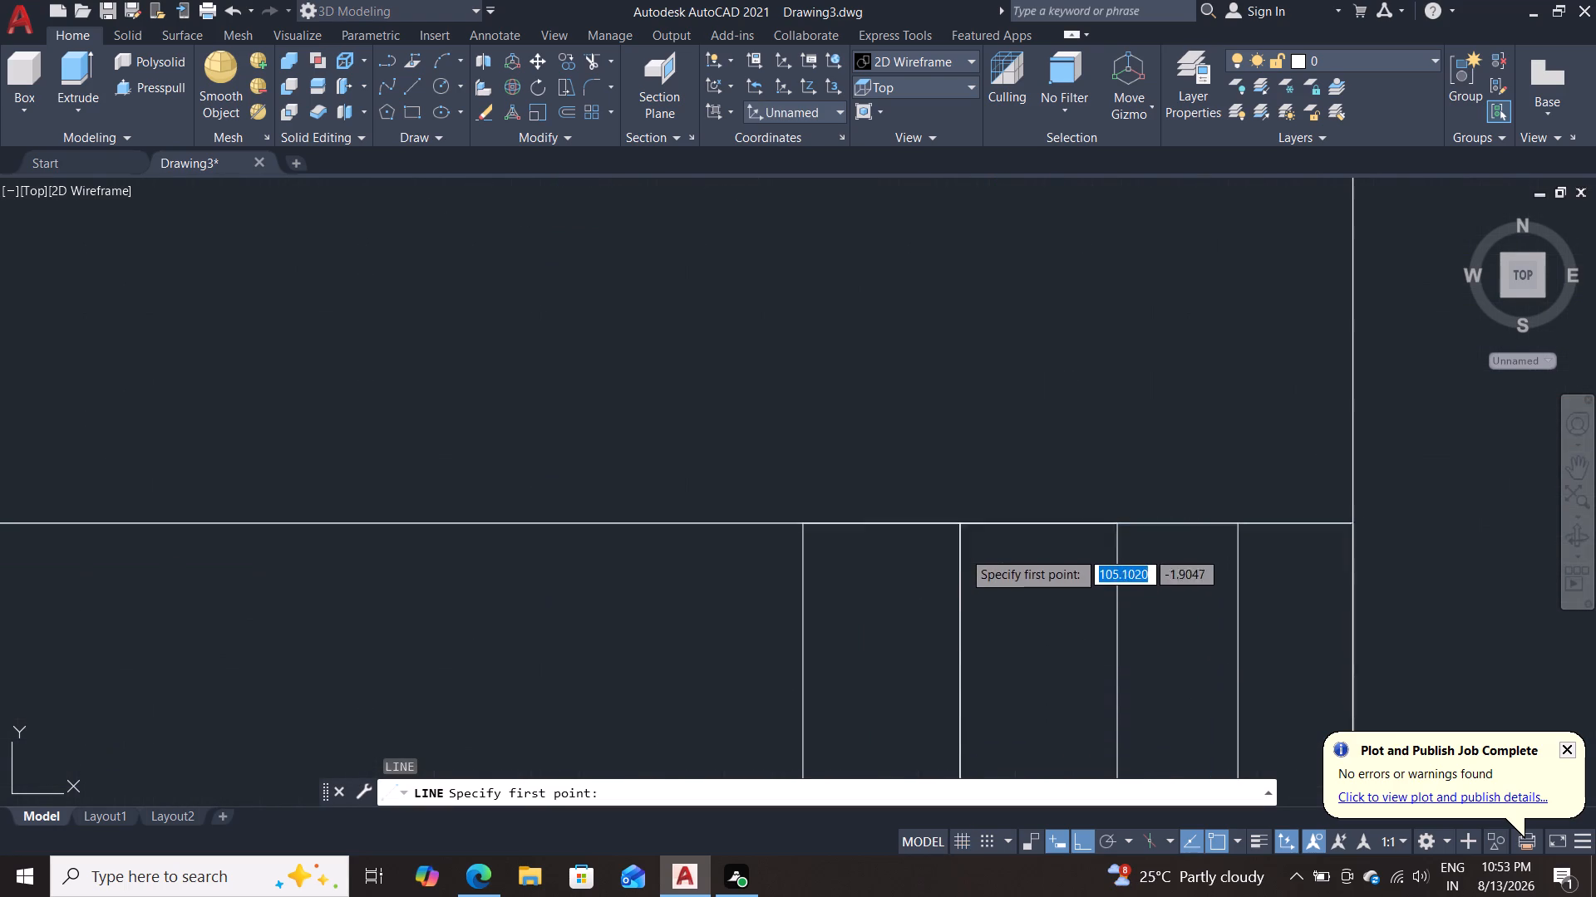
{"action": "double_click", "coordinate": [960, 518]}
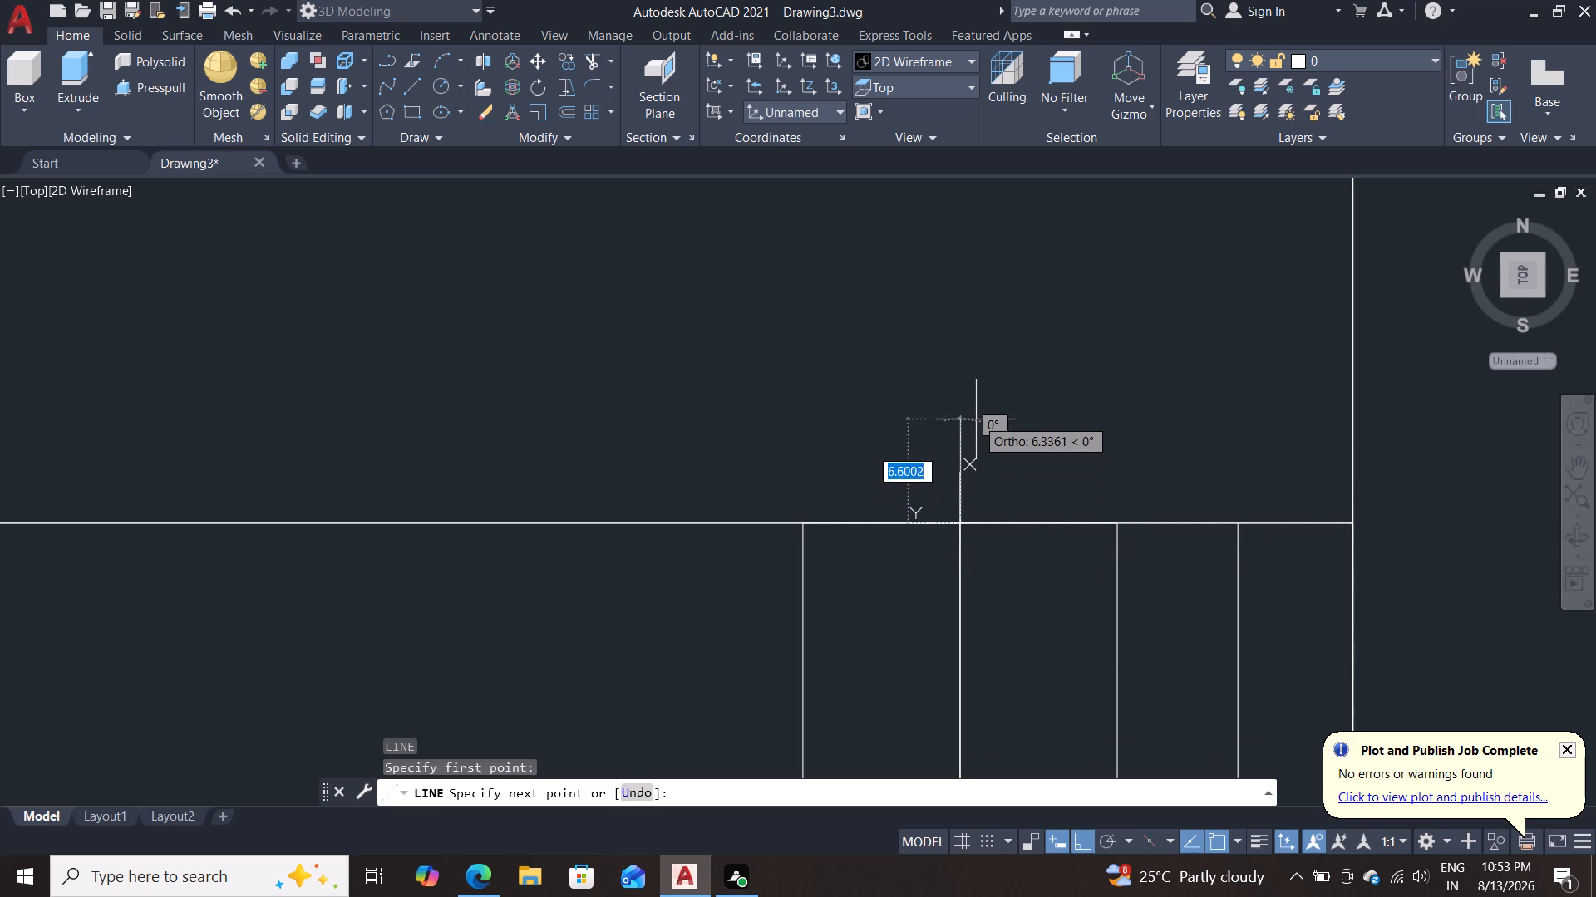
{"action": "type", "text": "50"}
{"action": "key", "text": "Return"}
{"action": "scroll", "coordinate": [963, 289], "scroll_direction": "down", "scroll_amount": 3}
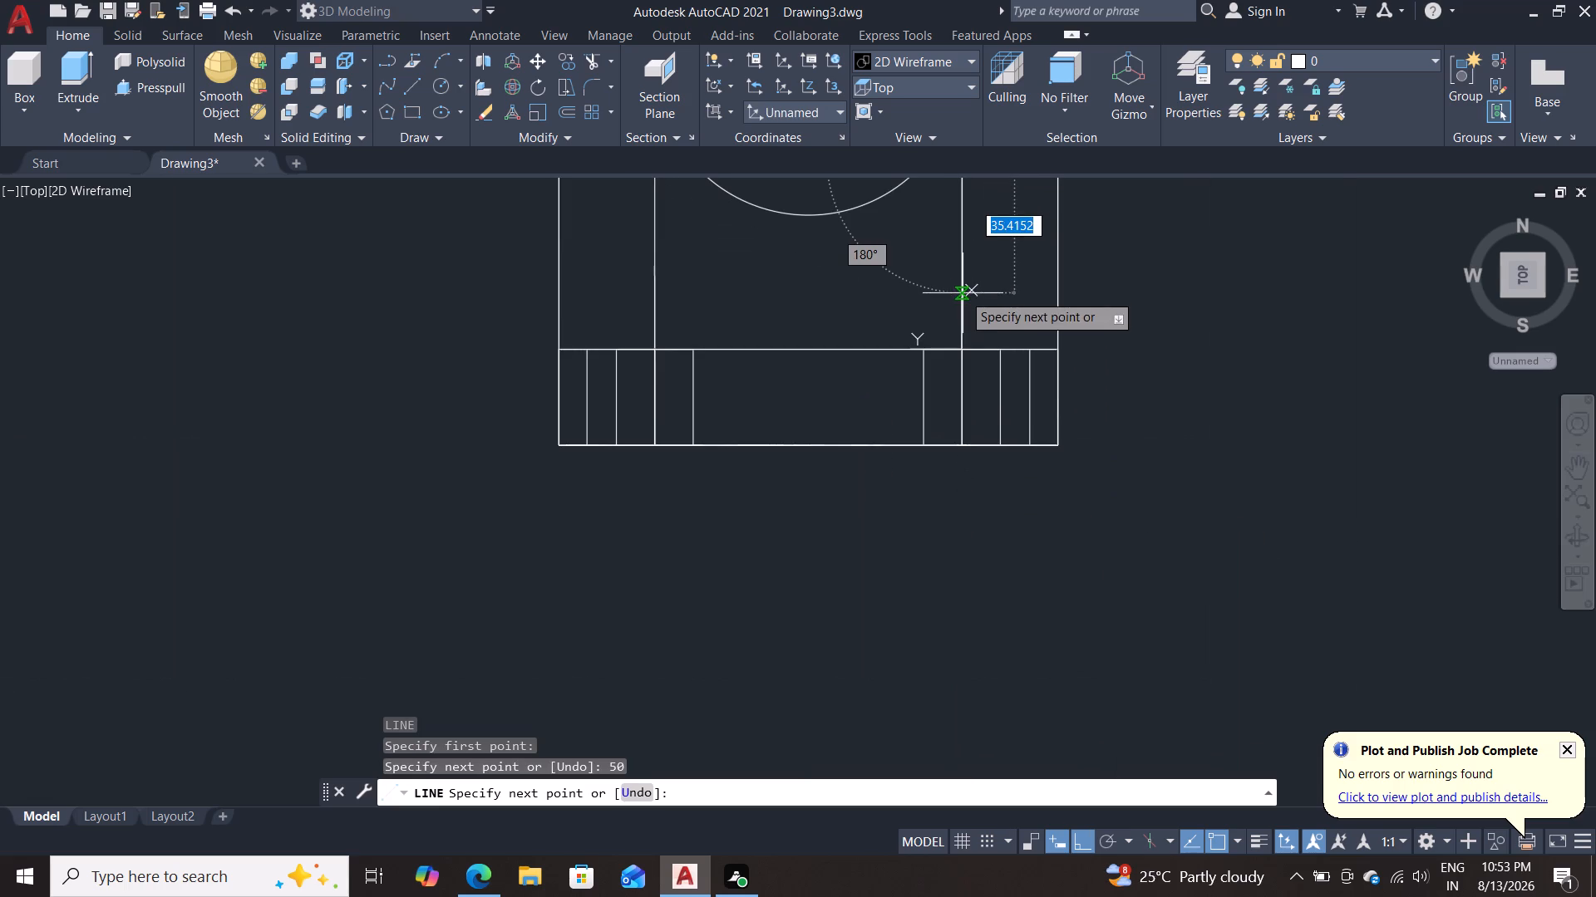
{"action": "middle_click_drag", "start_coordinate": [860, 293], "coordinate": [874, 494]}
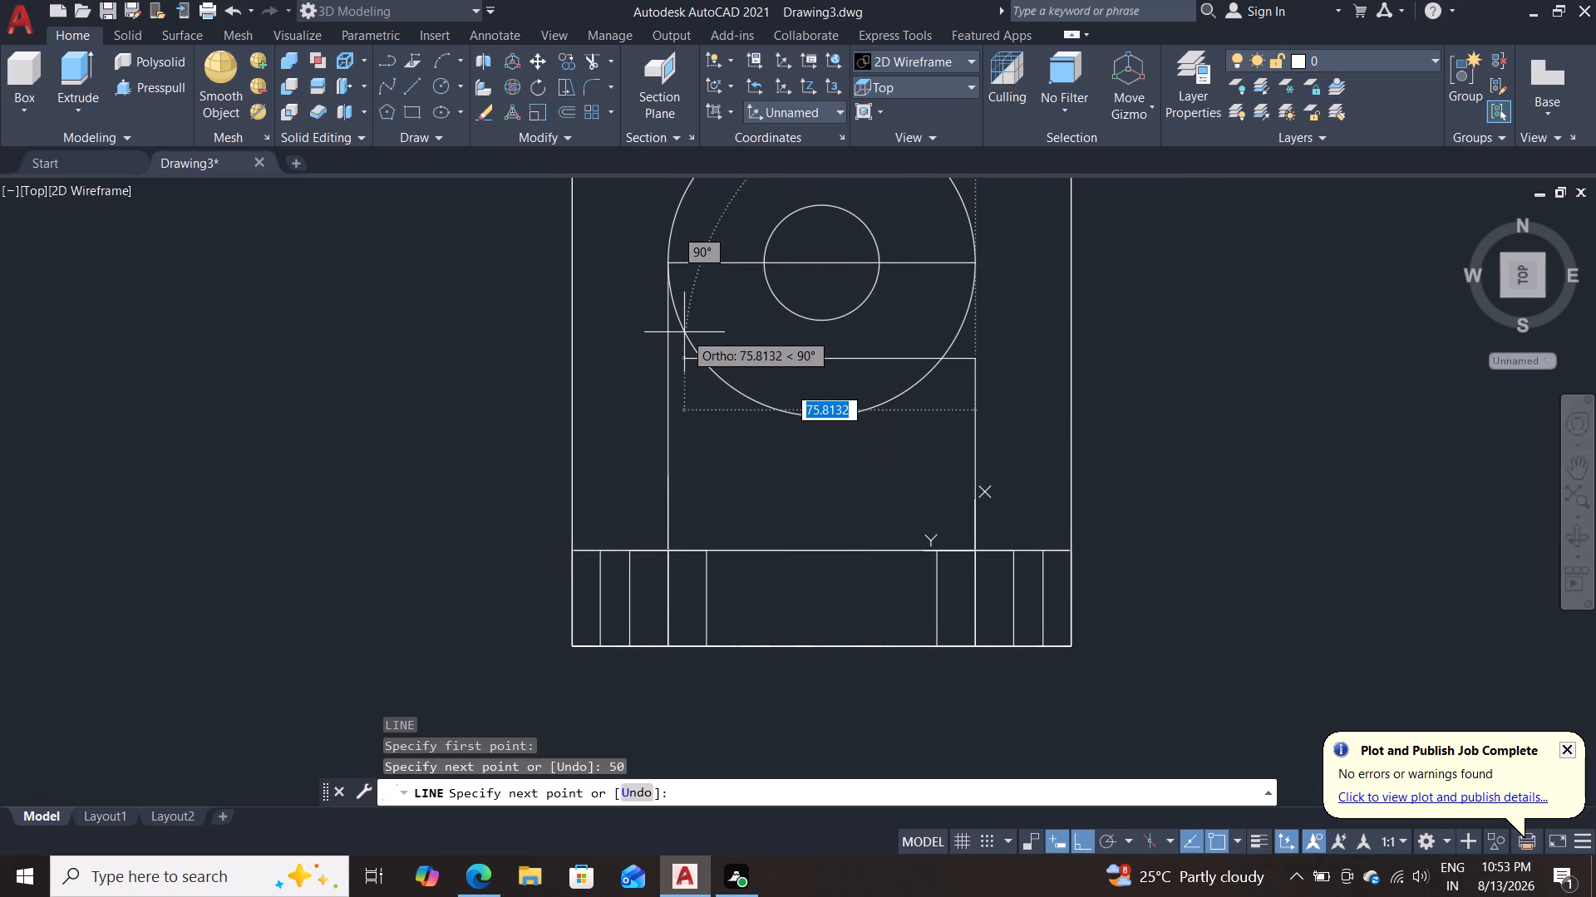
{"action": "key", "text": "8"}
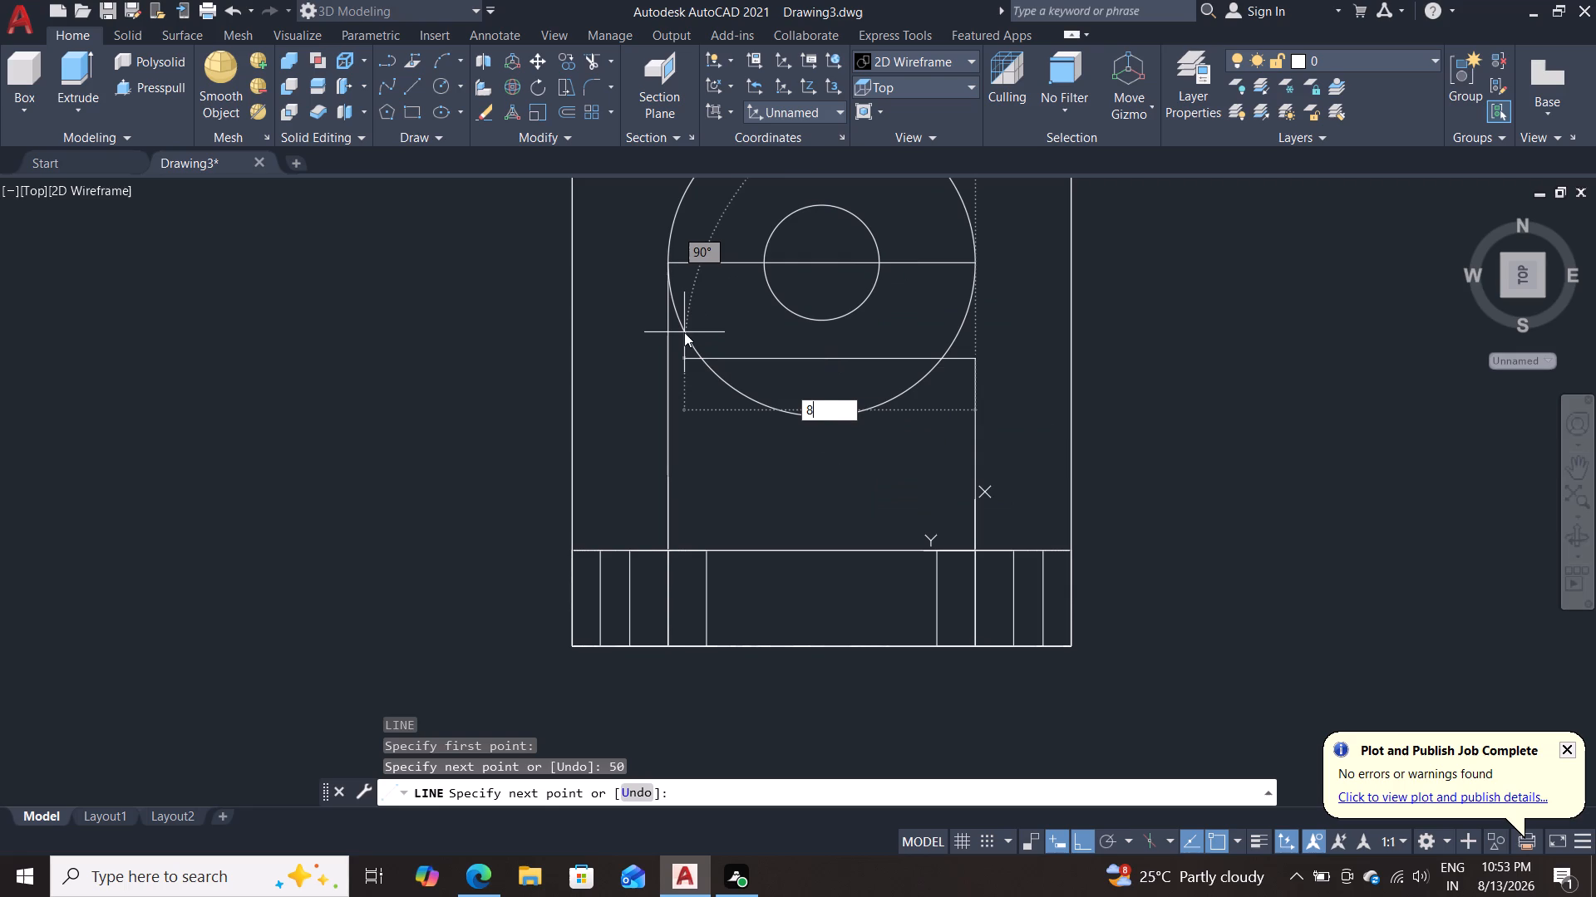
{"action": "key", "text": "0"}
{"action": "key", "text": "Return"}
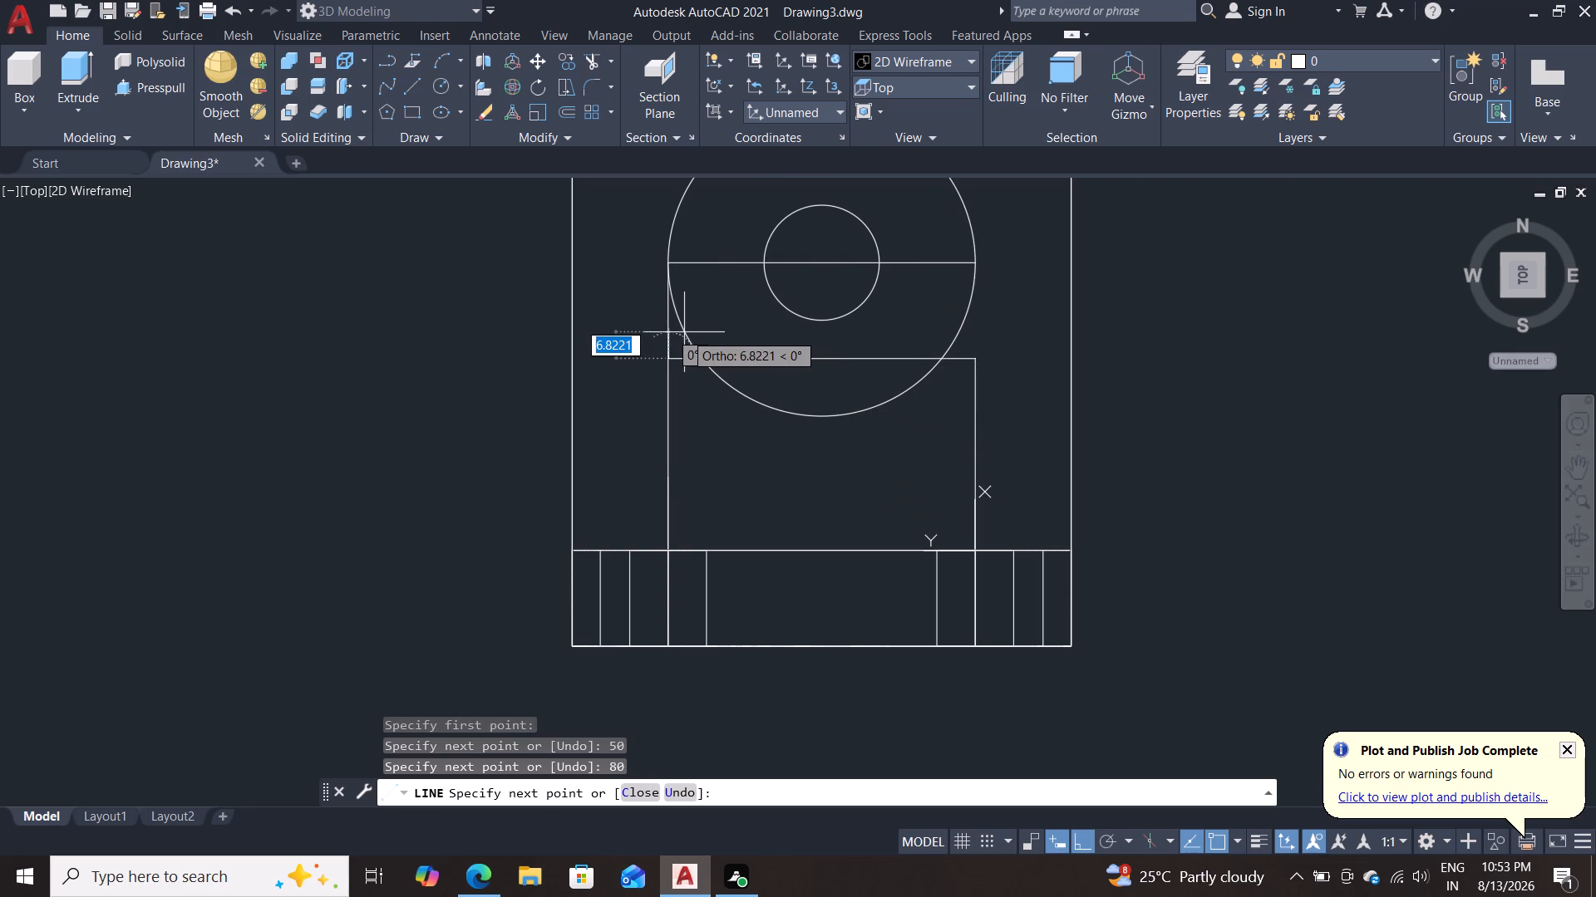
{"action": "key", "text": "5"}
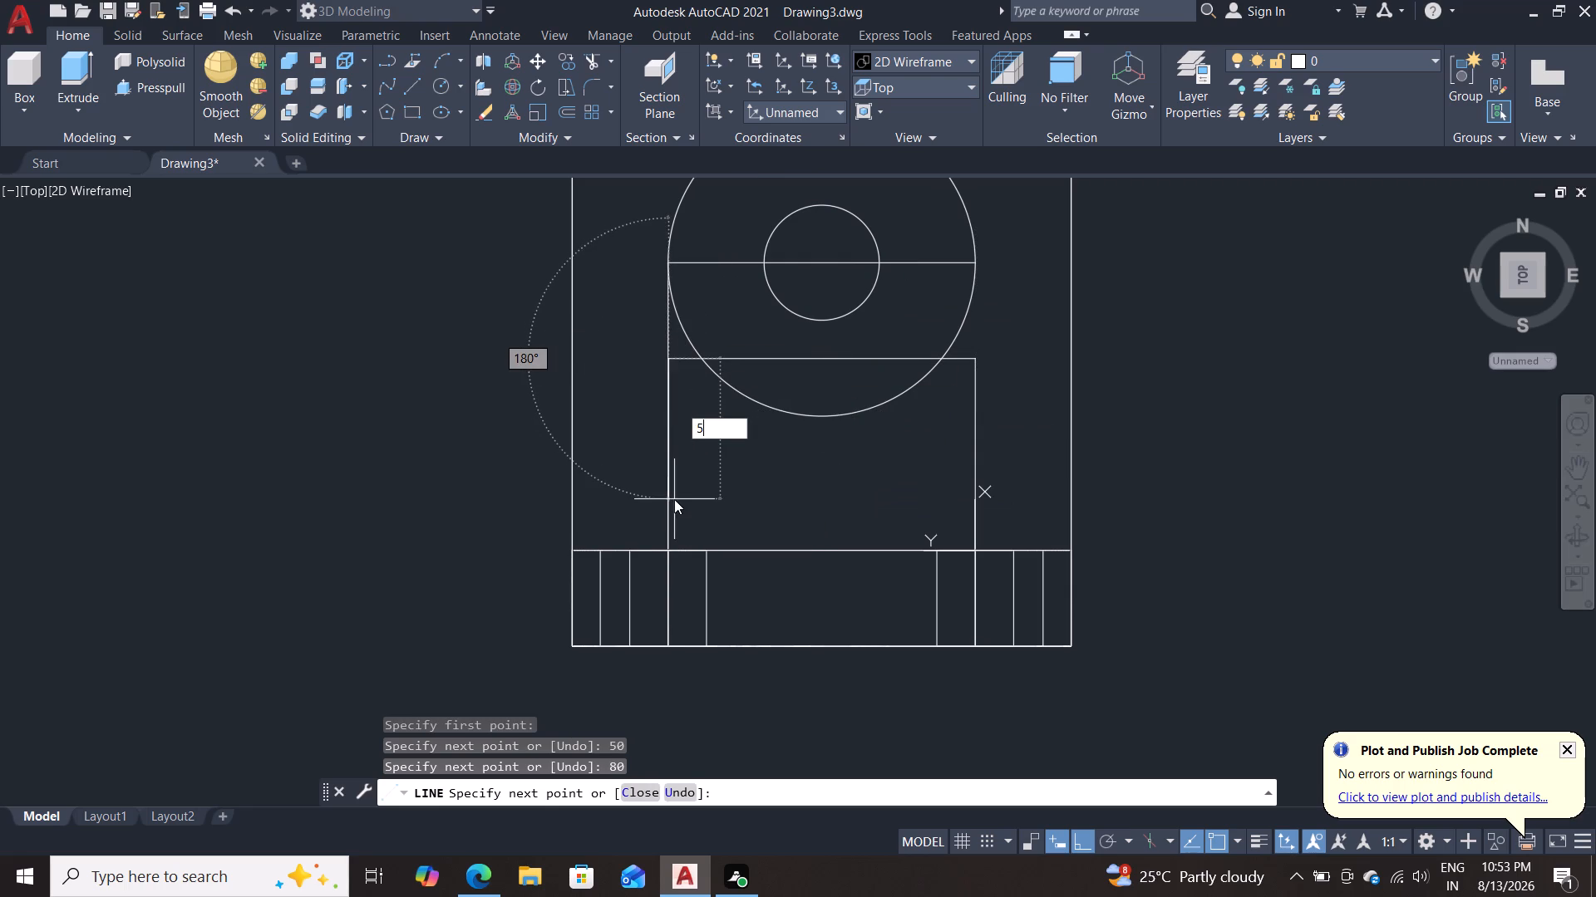
{"action": "key", "text": "0"}
{"action": "key", "text": "Return"}
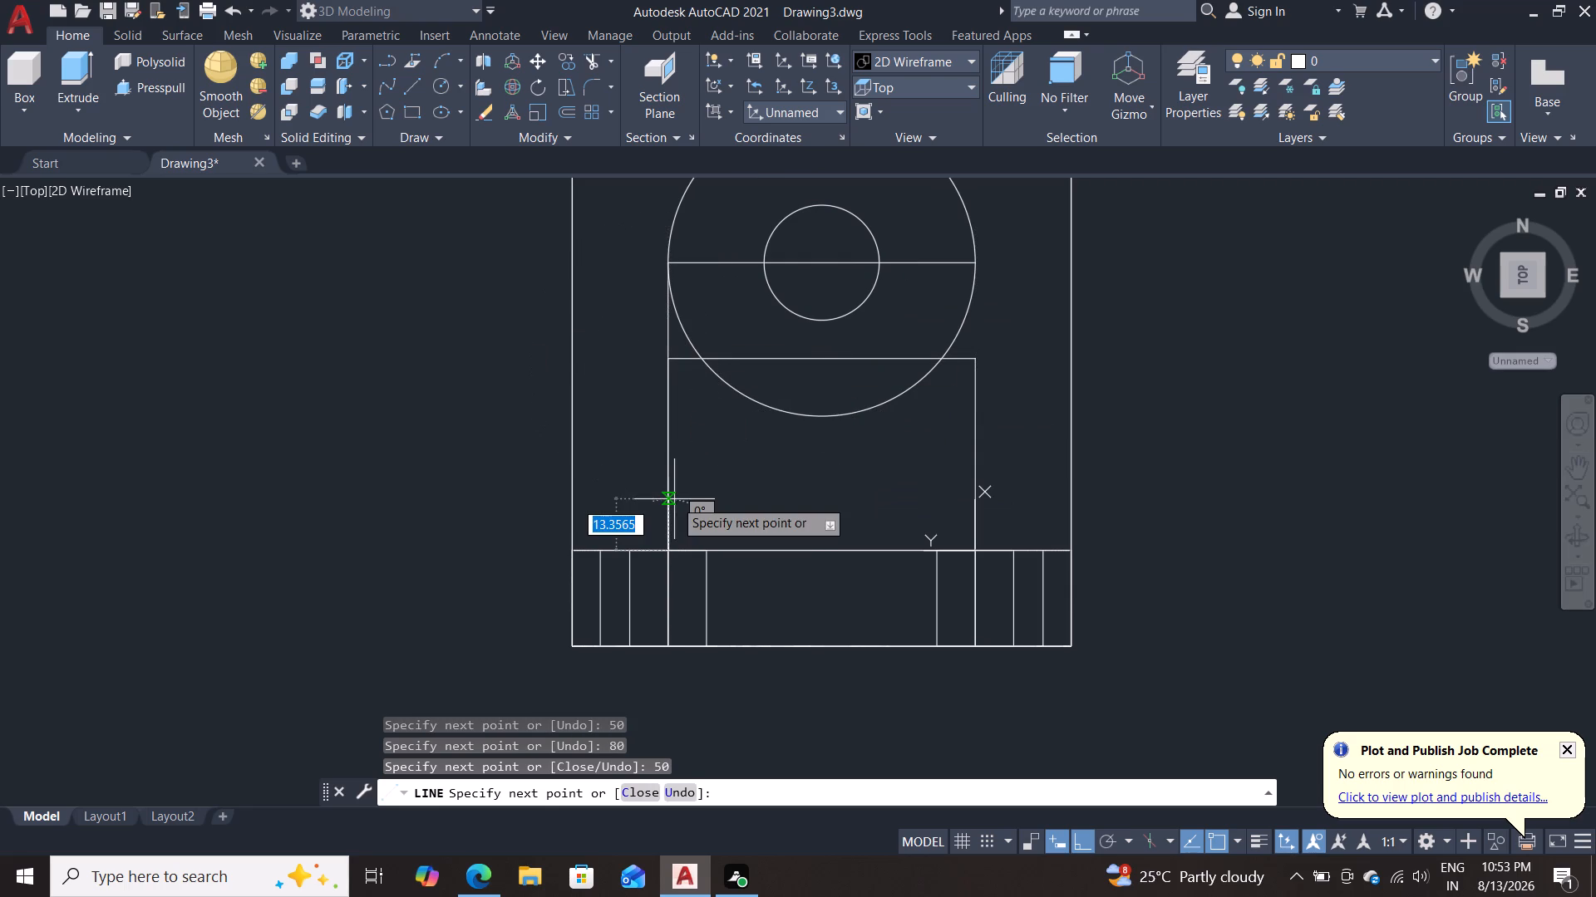
{"action": "key", "text": "Escape"}
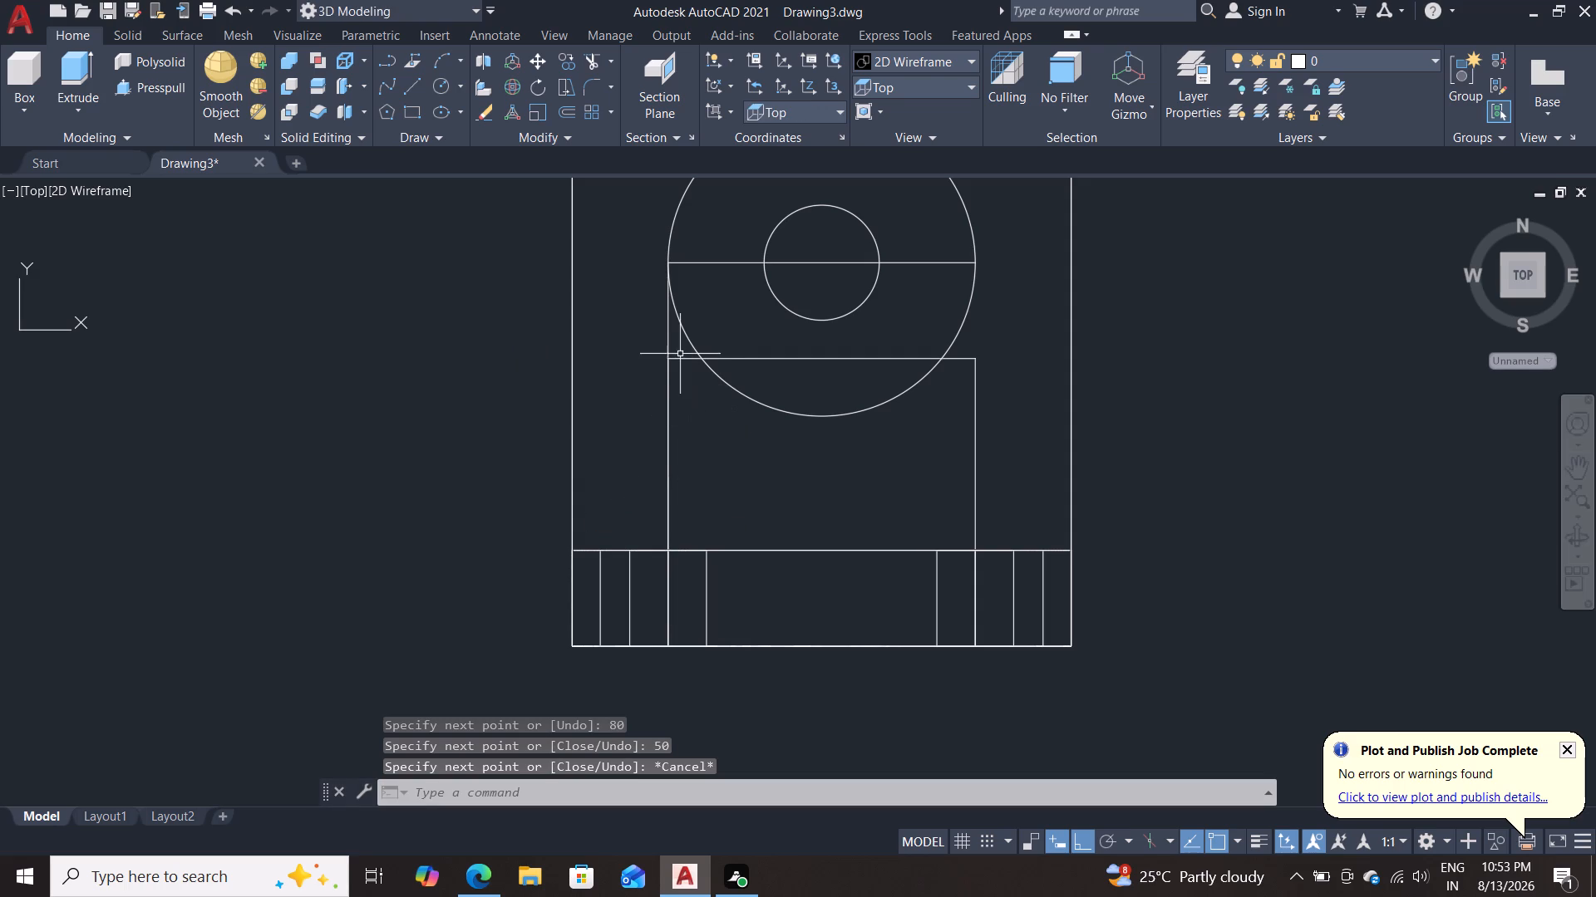
Delete the remaining left vertical line and top horizontal line of the old 80 by 75 outline.
{"action": "left_click", "coordinate": [669, 328]}
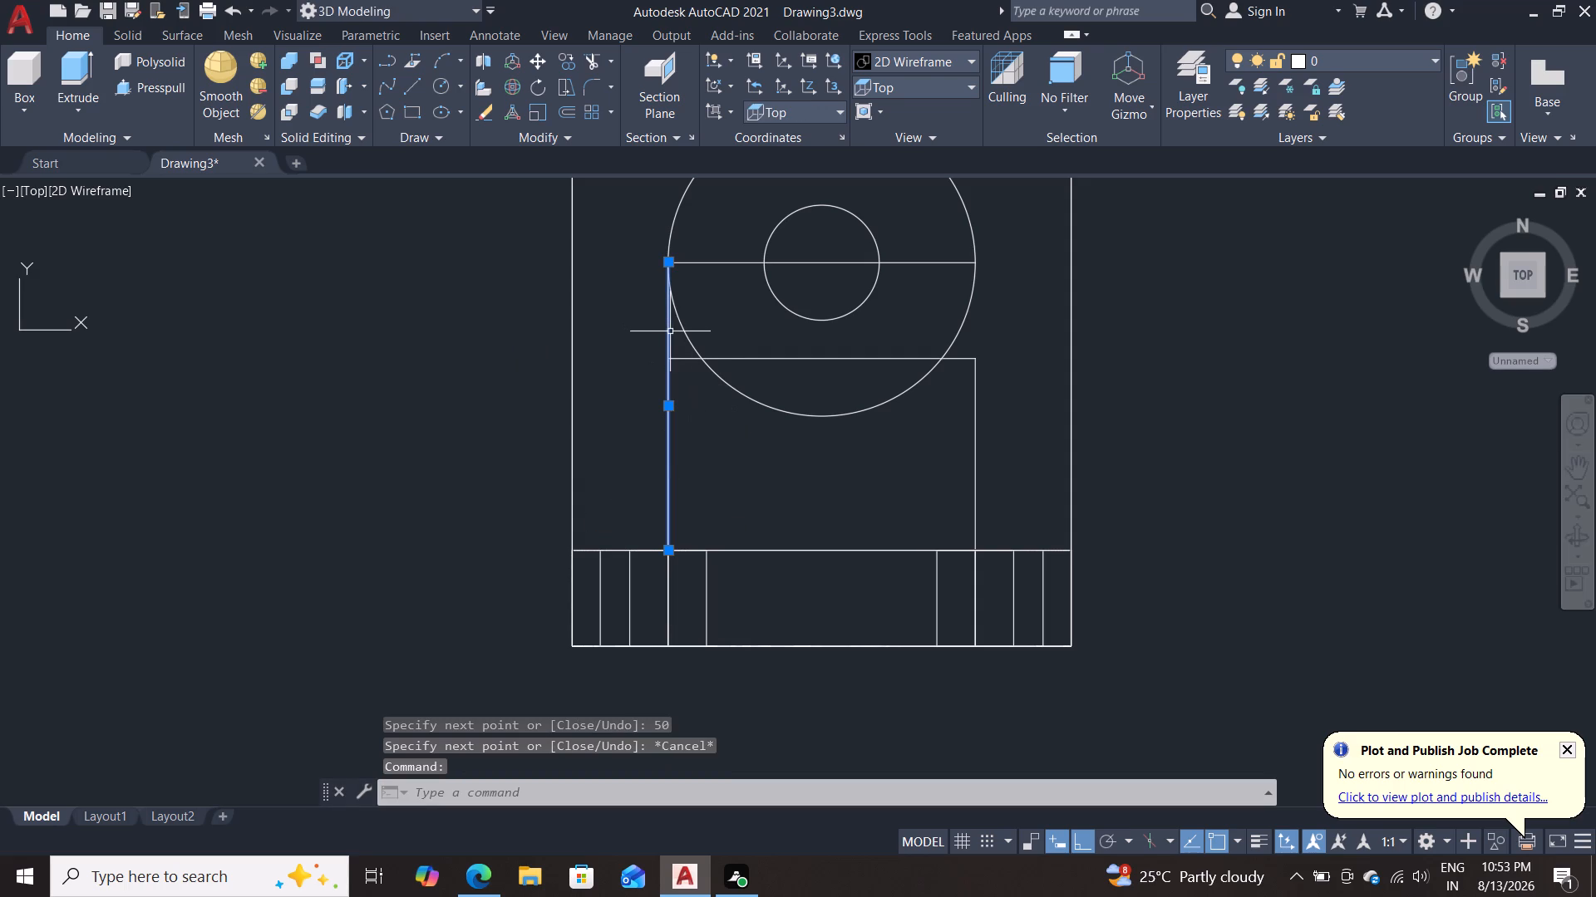
{"action": "key", "text": "Delete"}
{"action": "left_click", "coordinate": [724, 264]}
{"action": "key", "text": "Delete"}
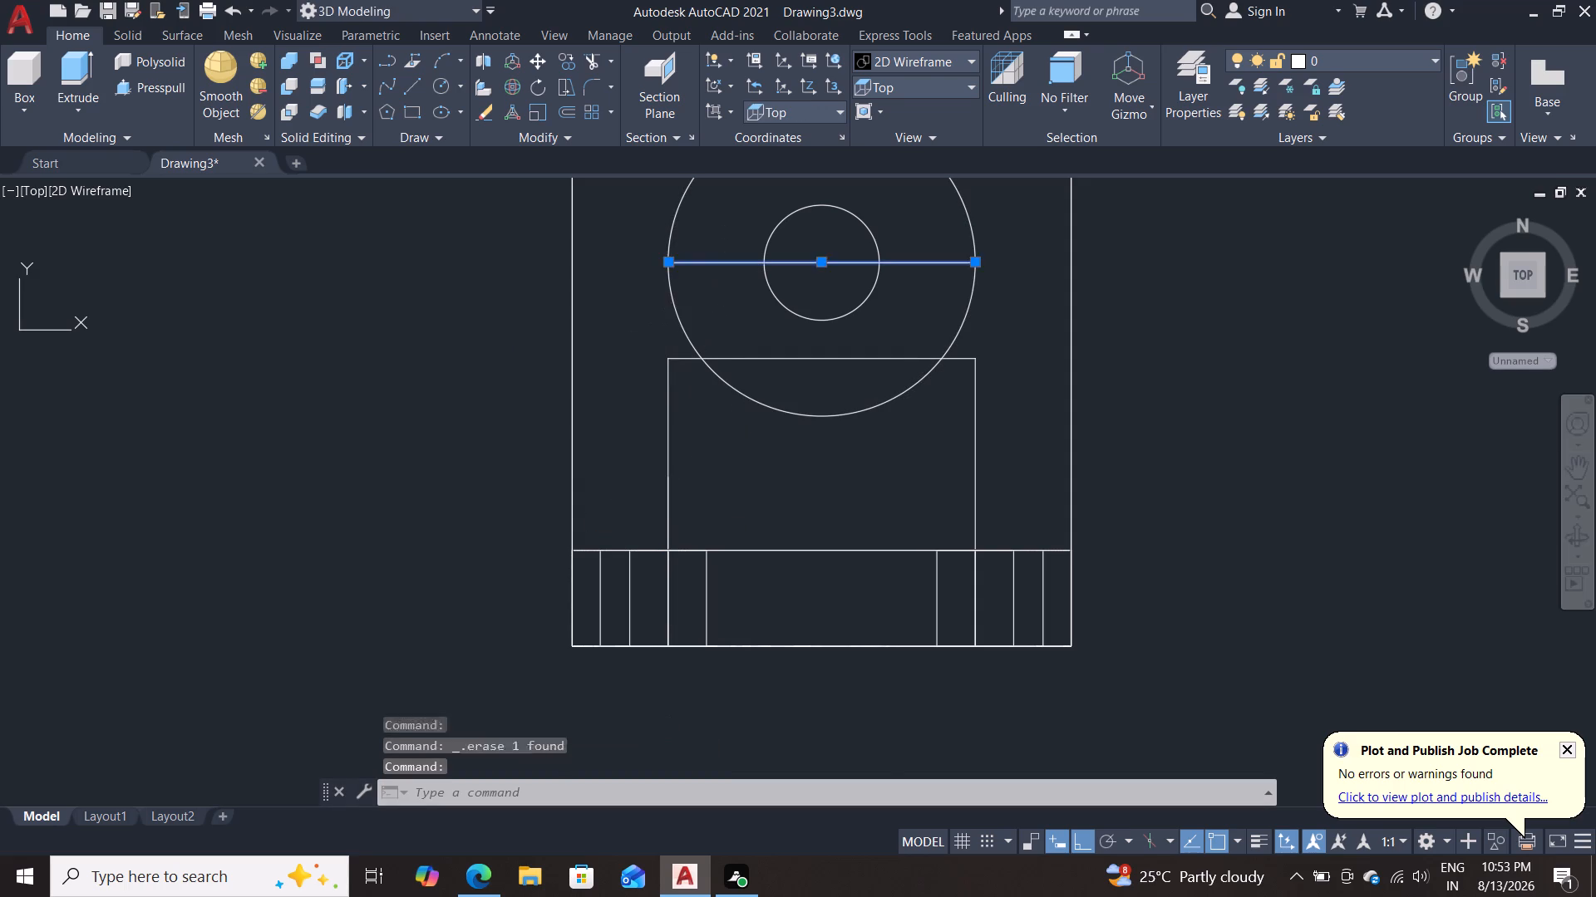
Move the radius 40 and 15 circles from their common center to the midpoint of the 80-unit horizontal line.
{"action": "key", "text": "m"}
{"action": "key", "text": "Return"}
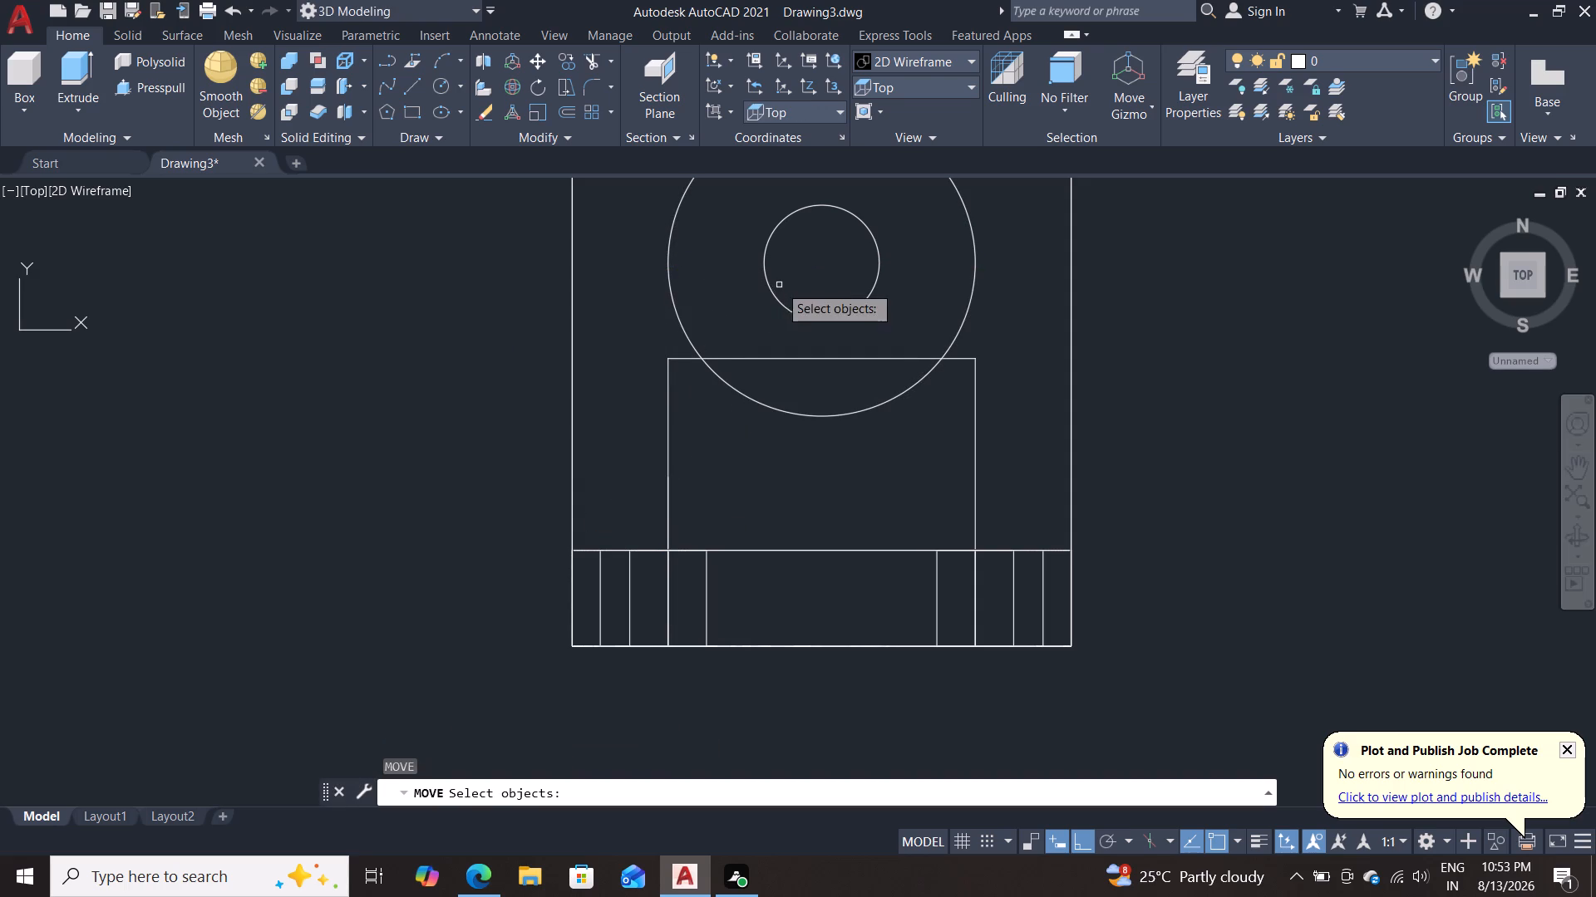
{"action": "double_click", "coordinate": [842, 316]}
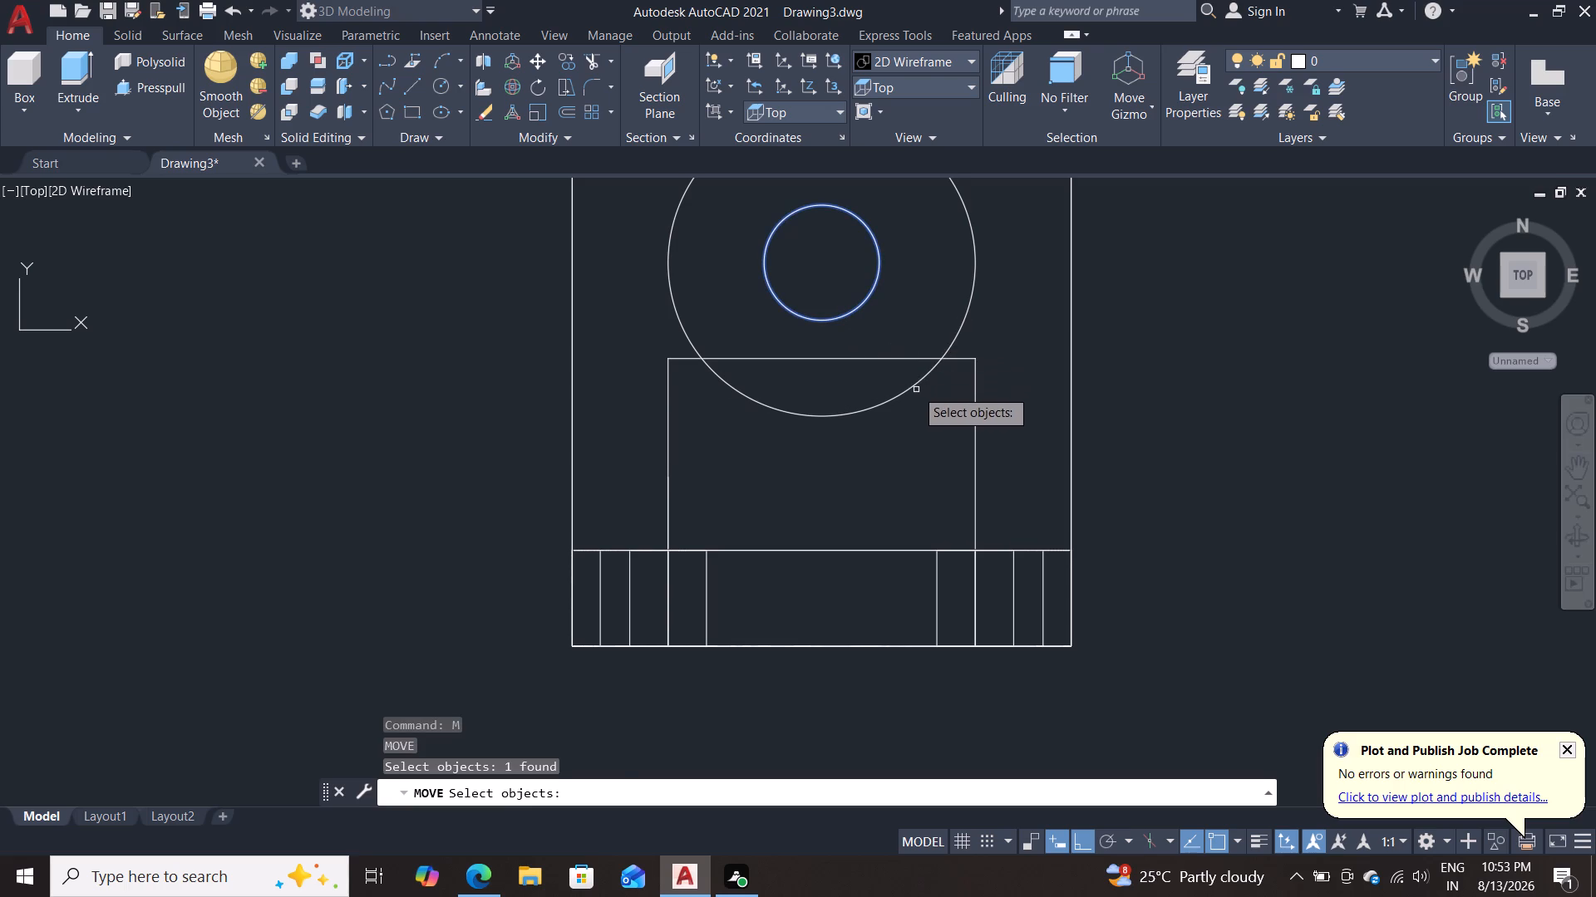
{"action": "double_click", "coordinate": [914, 387]}
{"action": "key", "text": "Return"}
{"action": "left_click", "coordinate": [824, 265]}
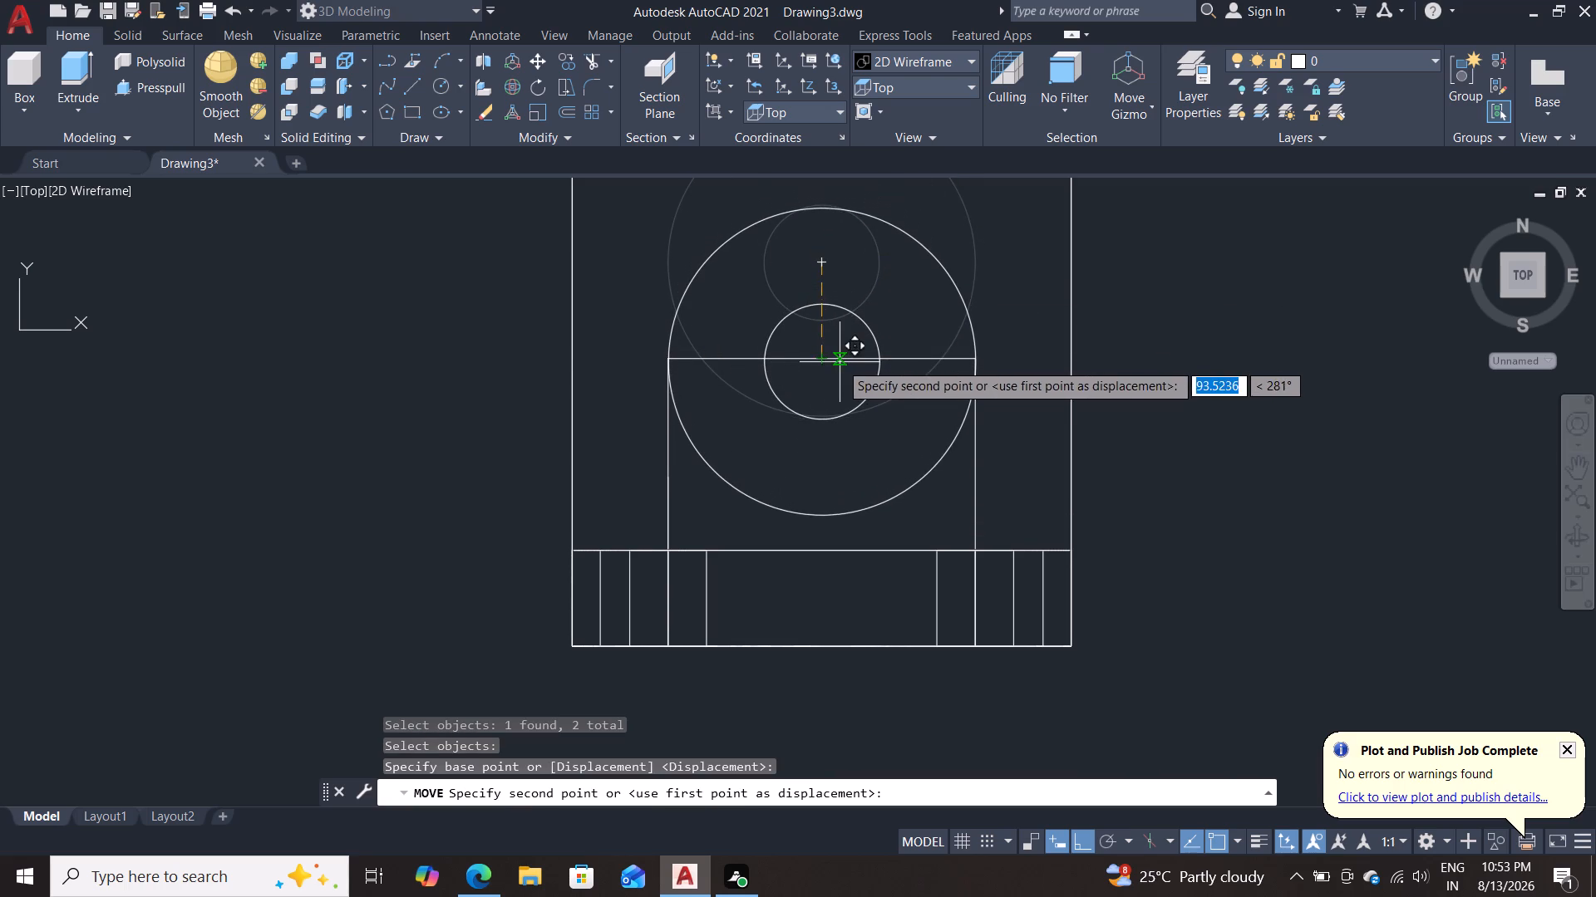
{"action": "scroll", "coordinate": [819, 361], "scroll_direction": "up", "scroll_amount": 2}
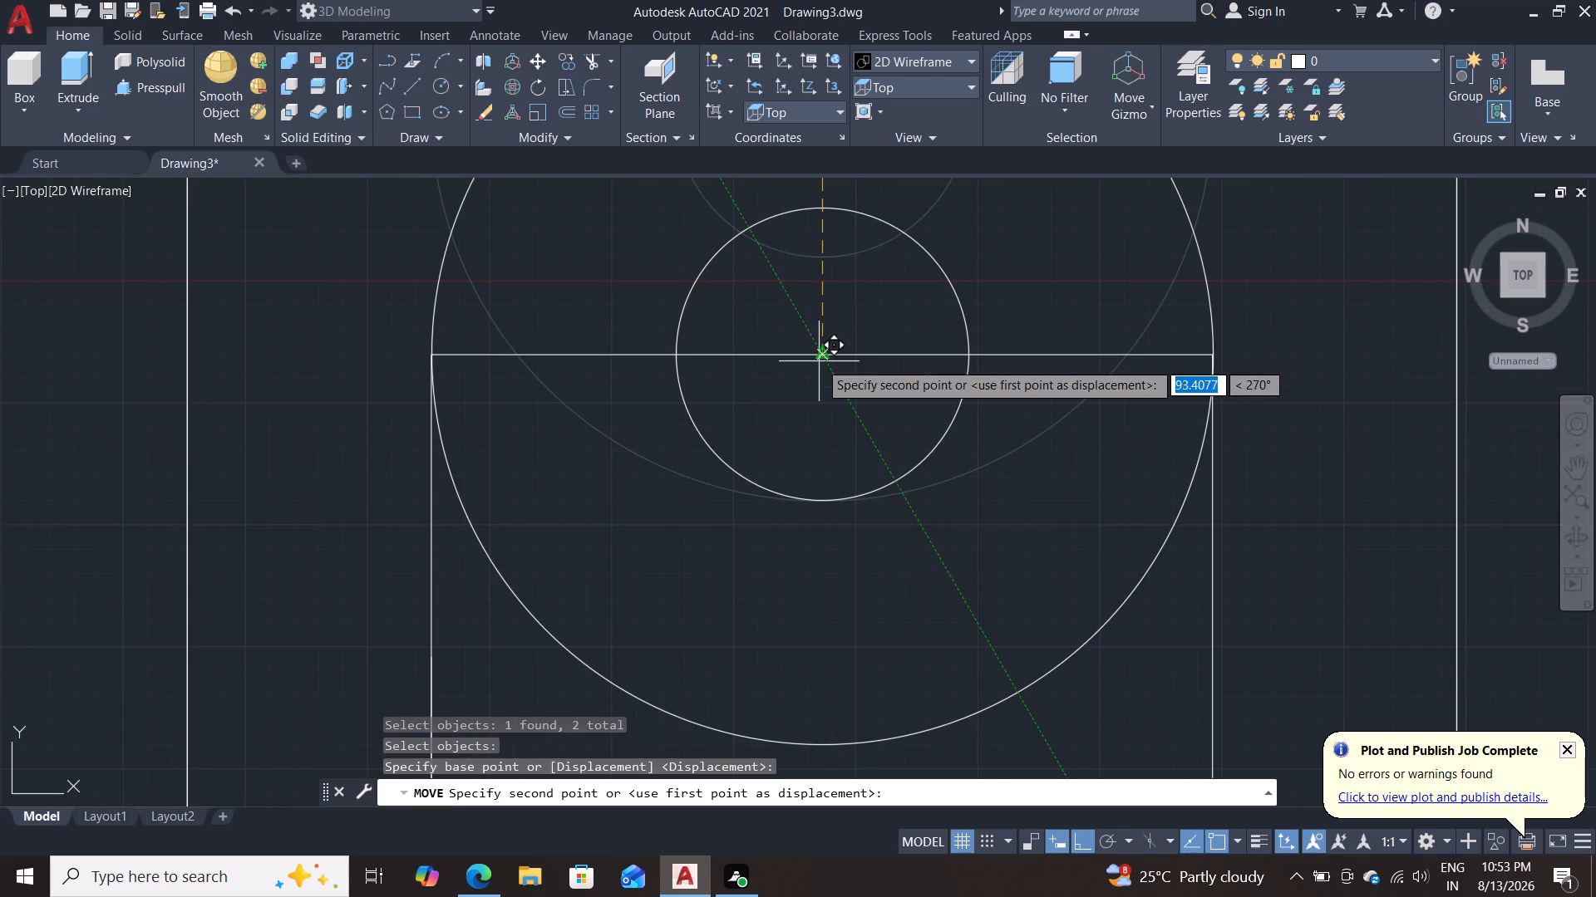
{"action": "scroll", "coordinate": [819, 360], "scroll_direction": "up", "scroll_amount": 2}
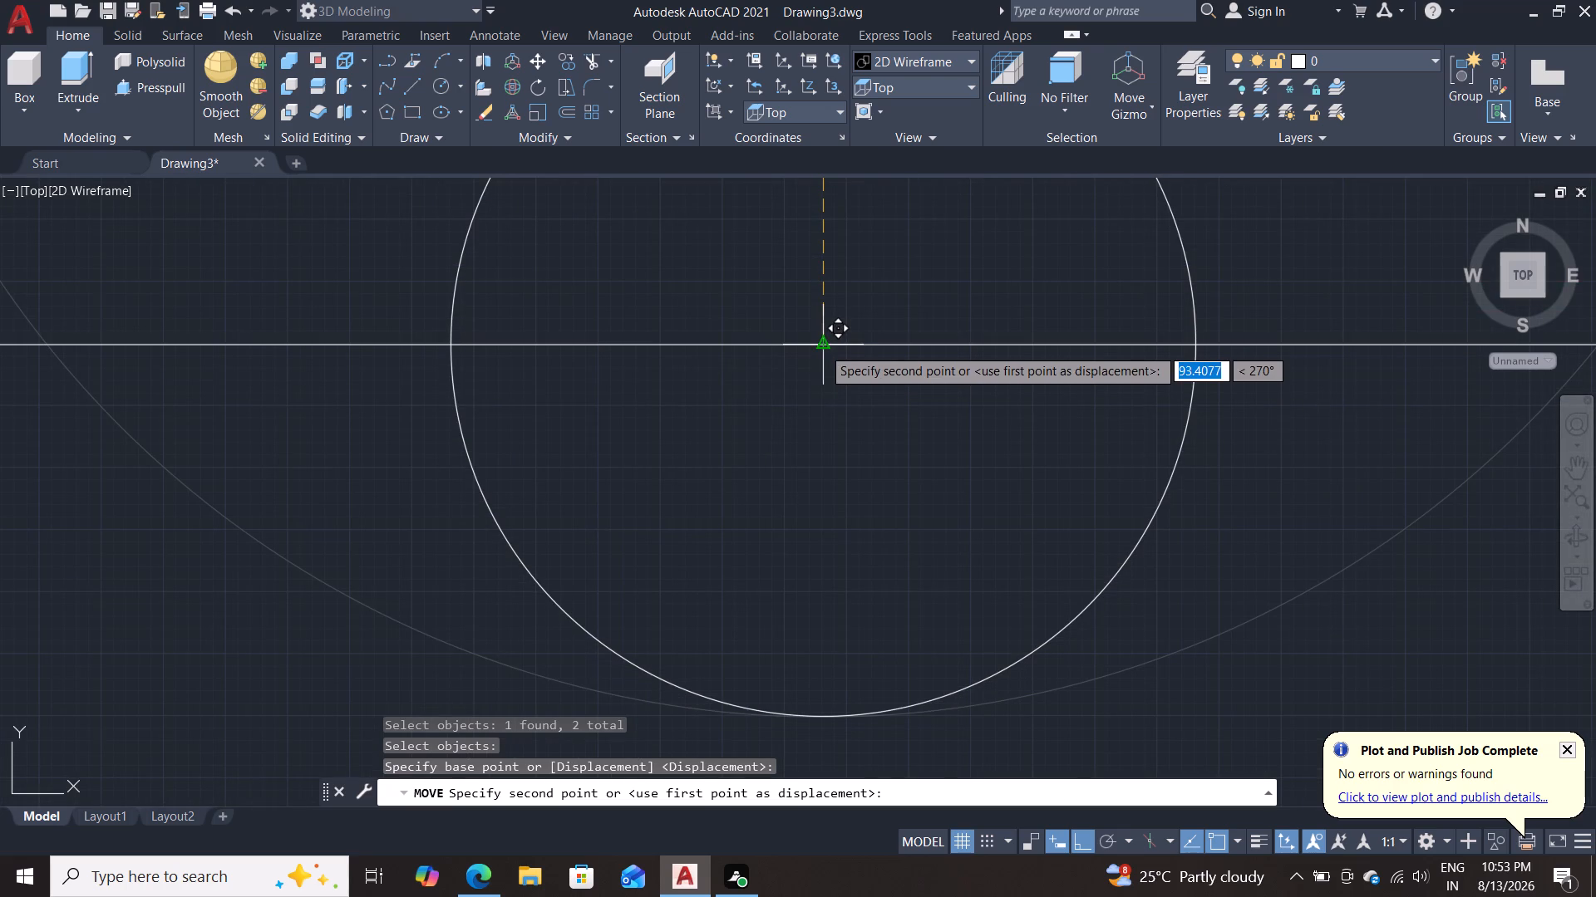
{"action": "left_click", "coordinate": [822, 347]}
{"action": "scroll", "coordinate": [852, 366], "scroll_direction": "down", "scroll_amount": 3}
{"action": "scroll", "coordinate": [948, 378], "scroll_direction": "down", "scroll_amount": 1}
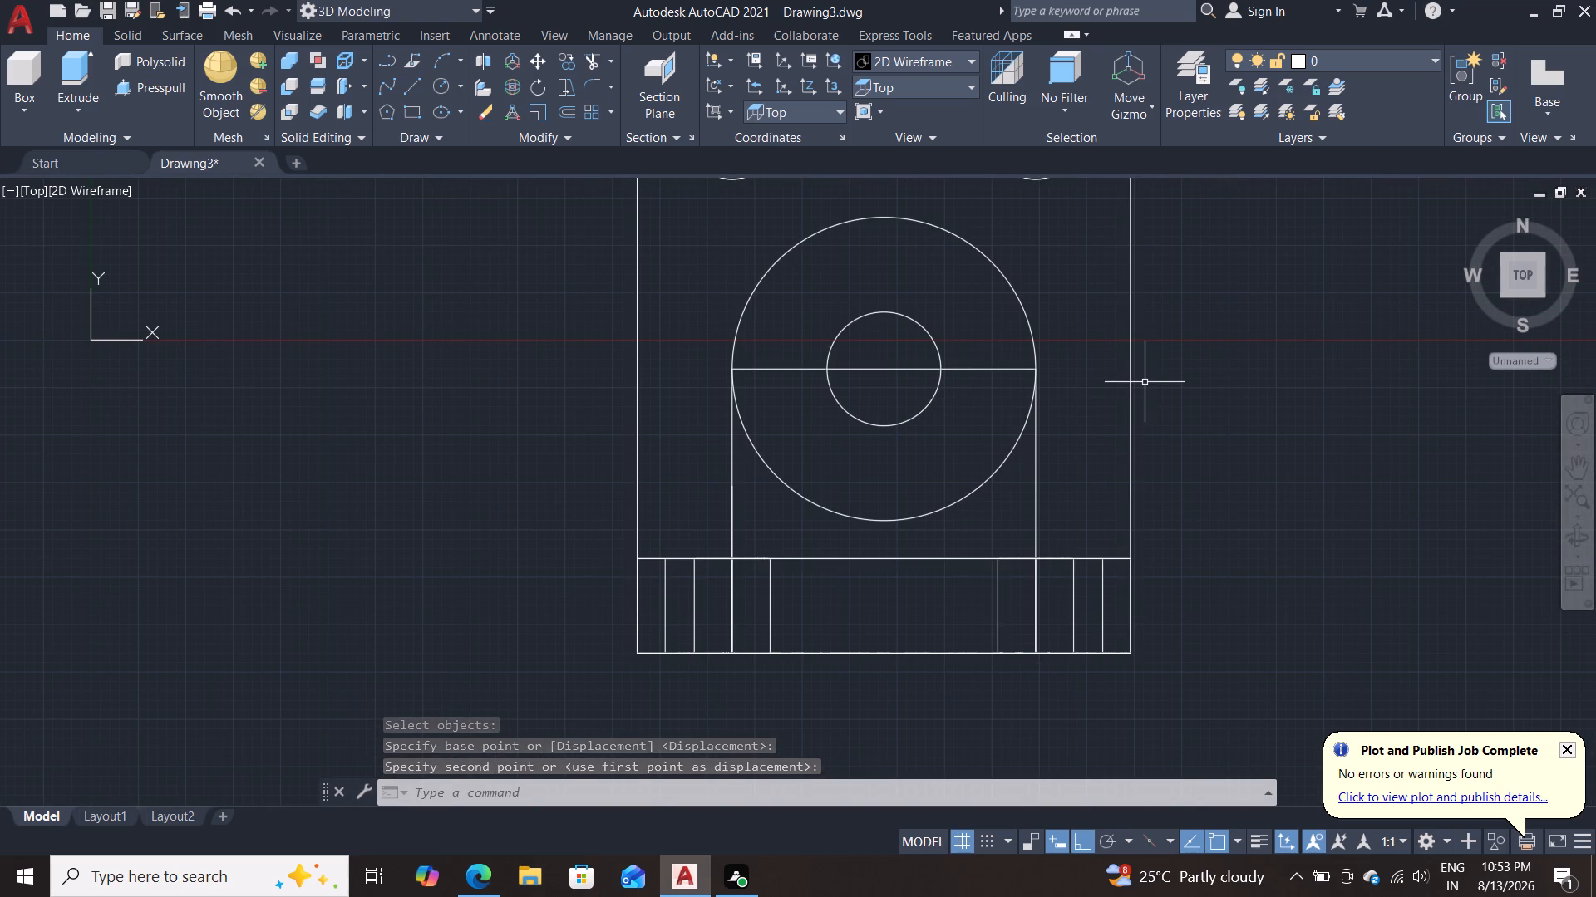
Inspect the circles' position on the bracket from several oblique angles and return to the top view.
{"action": "scroll", "coordinate": [1145, 385], "scroll_direction": "down", "scroll_amount": 2}
{"action": "scroll", "coordinate": [1153, 393], "scroll_direction": "up", "scroll_amount": 2}
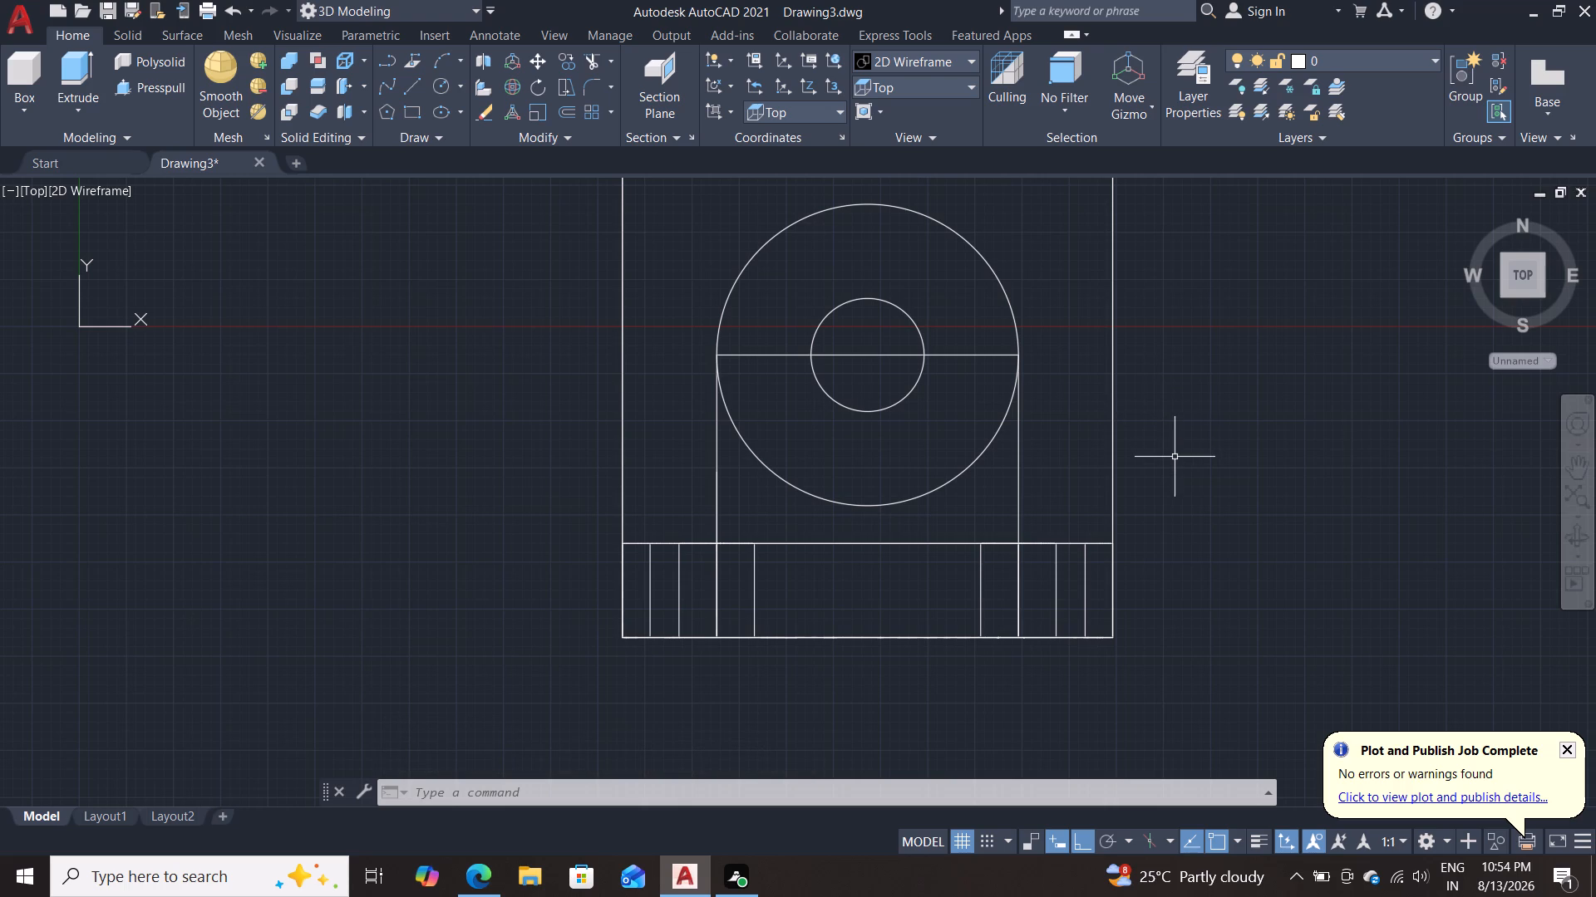
{"action": "middle_click_drag", "start_coordinate": [1249, 520], "coordinate": [1135, 404], "text": "shift"}
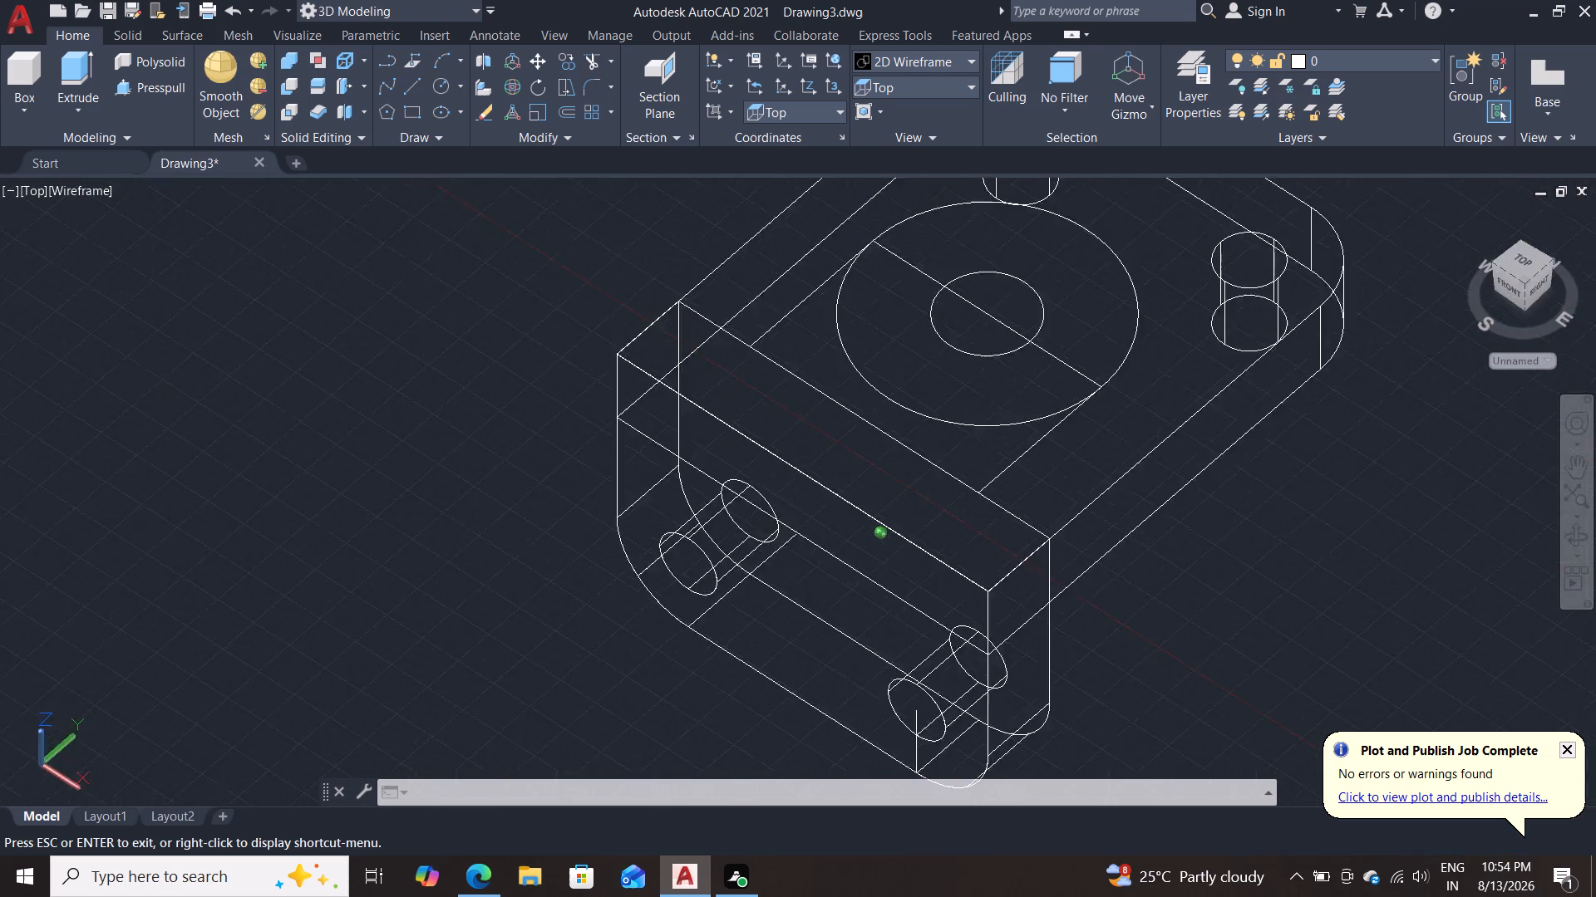
{"action": "middle_click_drag", "start_coordinate": [1135, 404], "coordinate": [1031, 358], "text": "shift"}
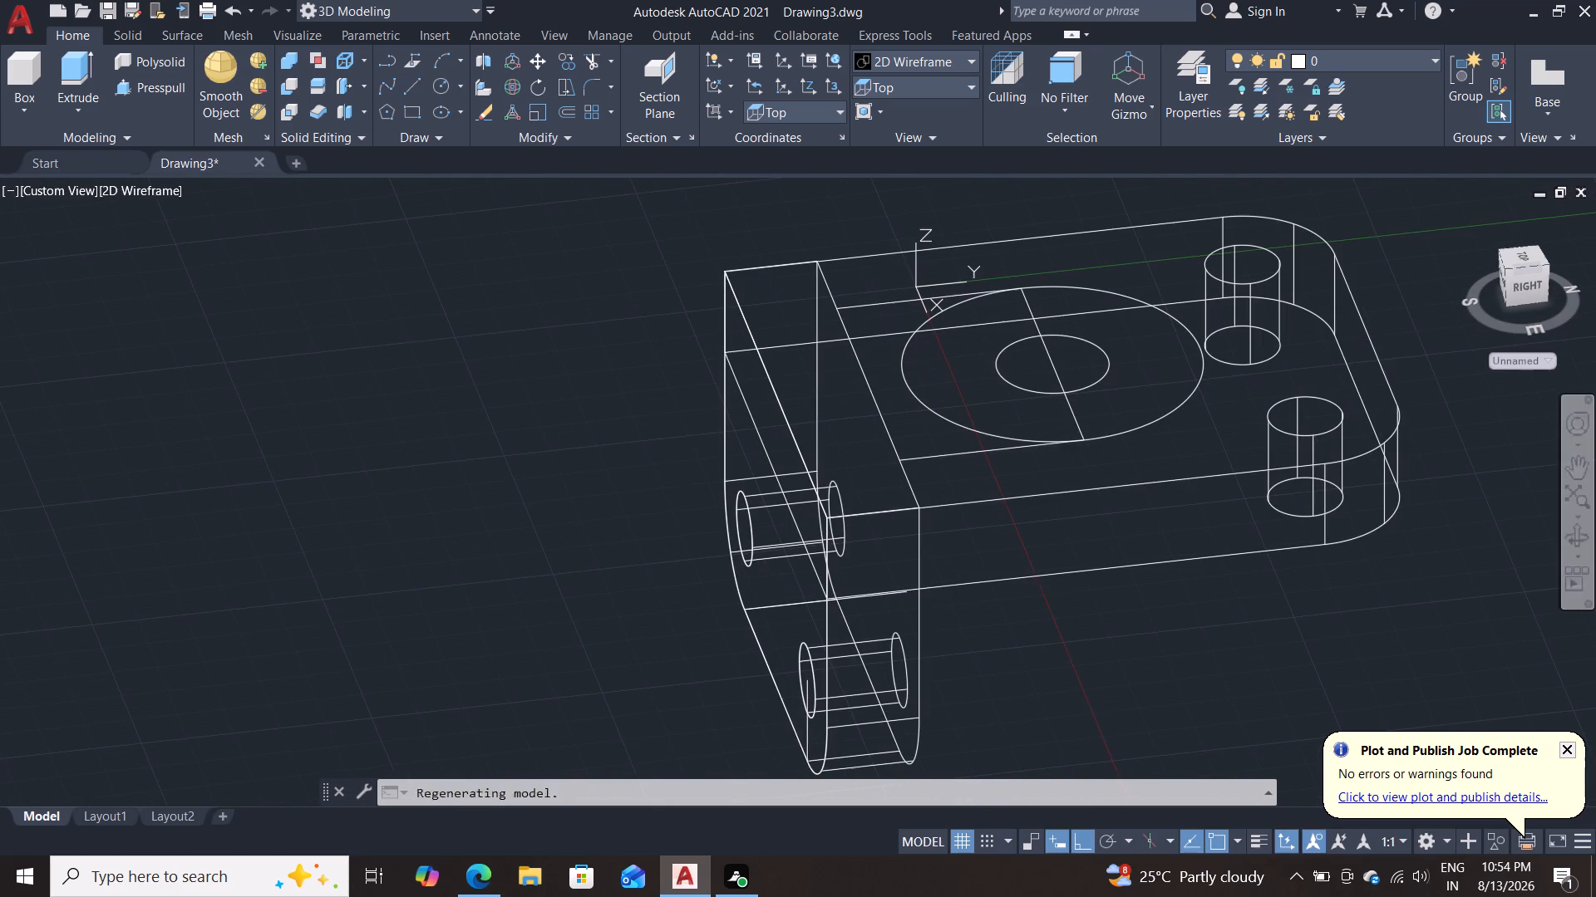
{"action": "scroll", "coordinate": [221, 321], "scroll_direction": "down", "scroll_amount": 1}
{"action": "middle_click_drag", "start_coordinate": [359, 377], "coordinate": [678, 493], "text": "shift"}
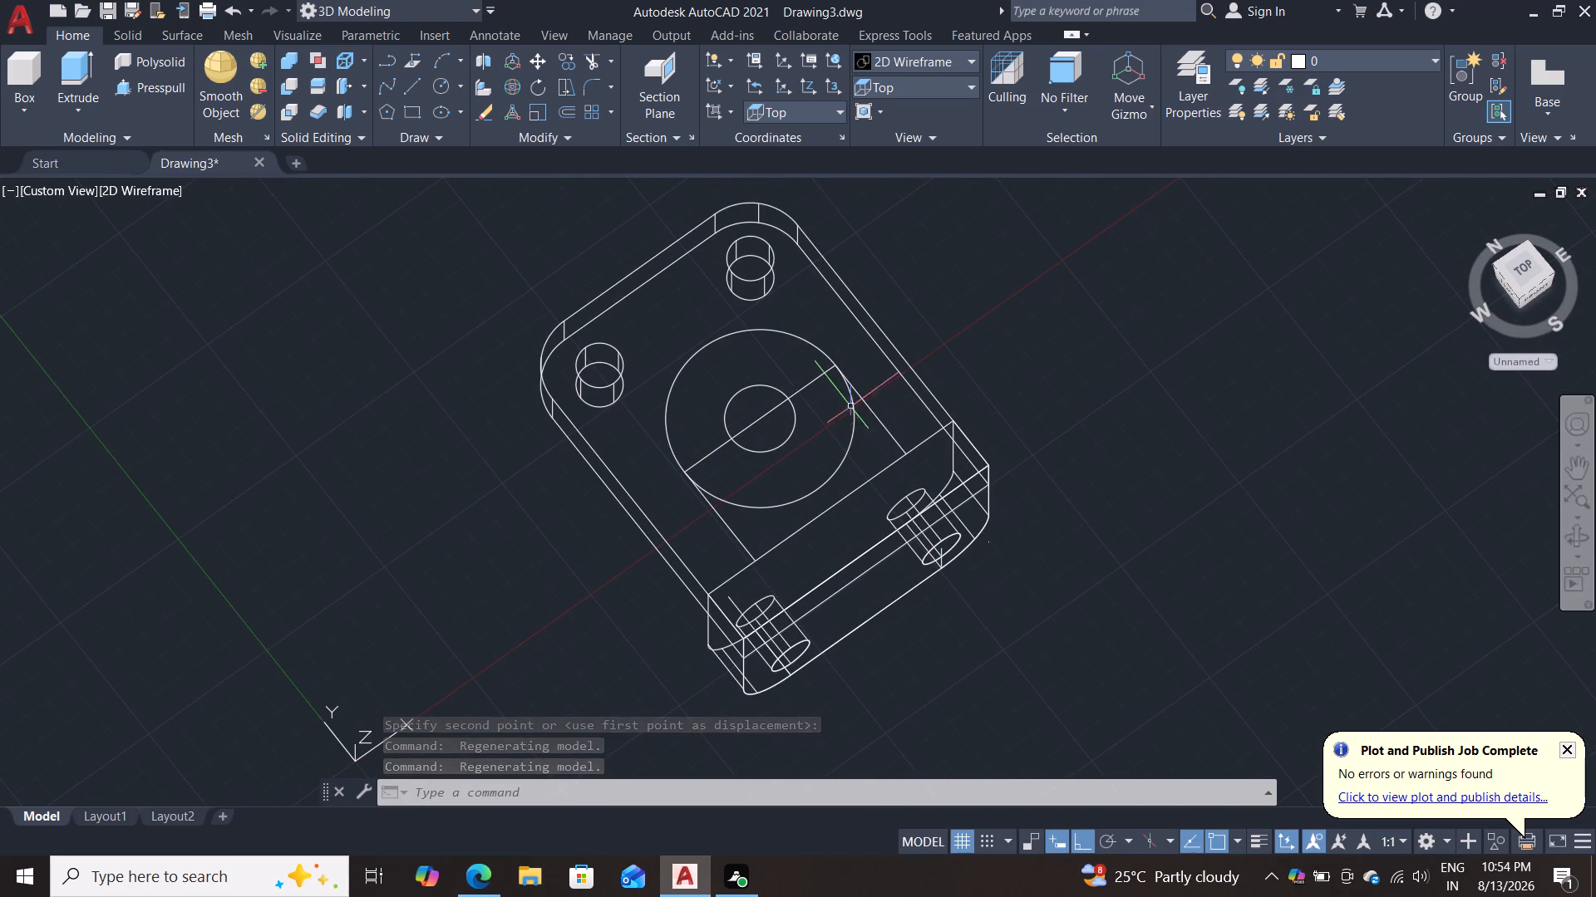
{"action": "double_click", "coordinate": [906, 95]}
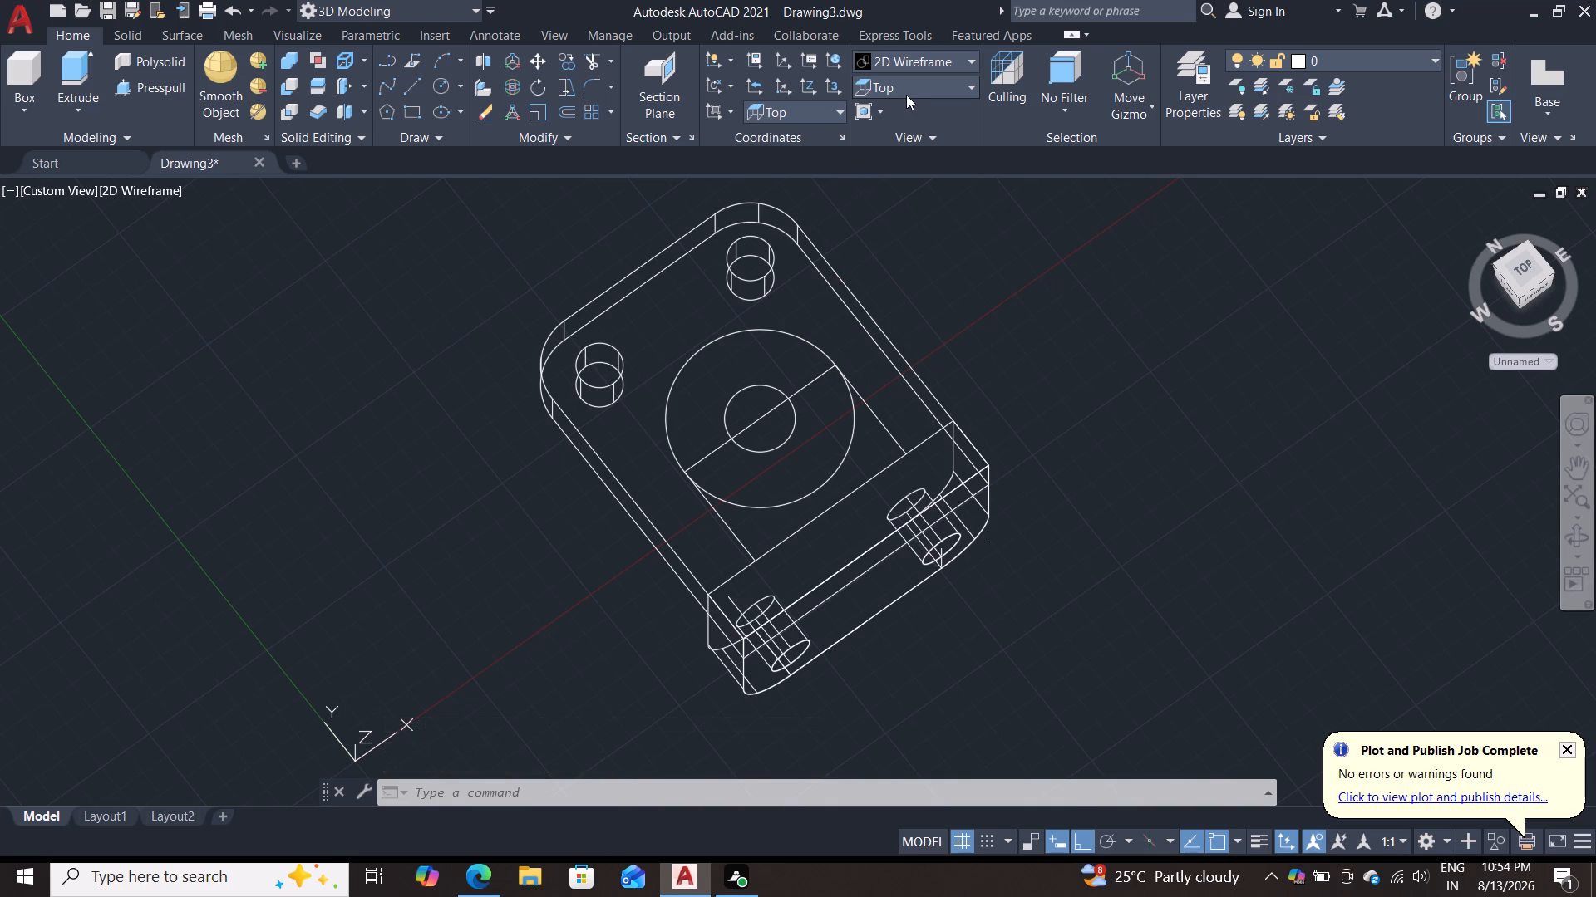
{"action": "left_click", "coordinate": [915, 91]}
{"action": "double_click", "coordinate": [912, 117]}
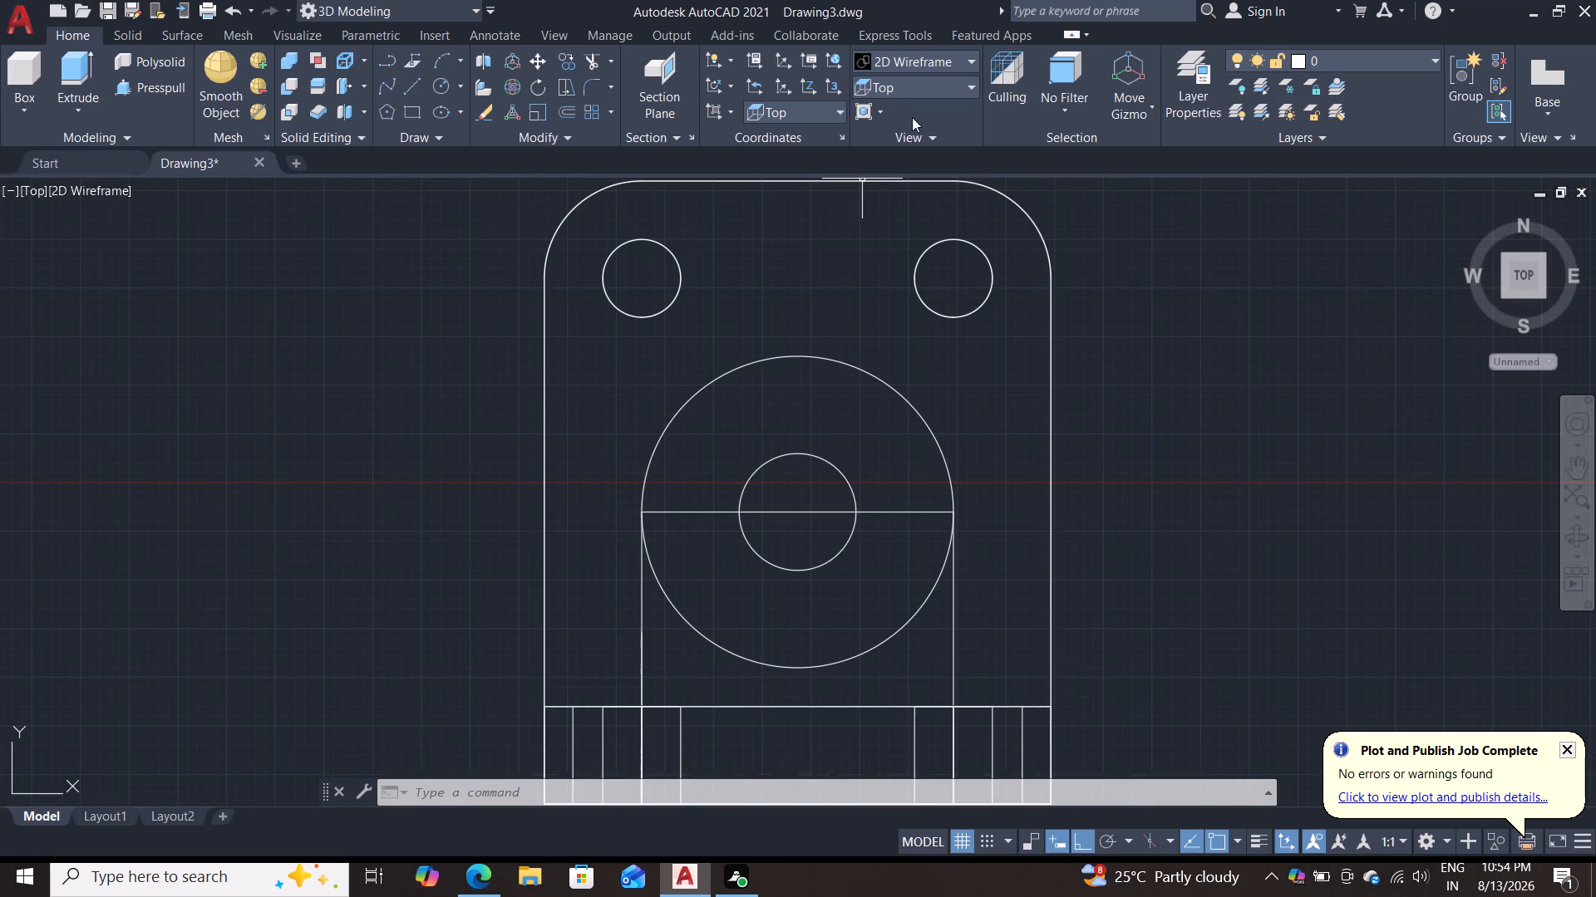
Trim away the lower half of the large circle below the 80-unit horizontal line.
{"action": "scroll", "coordinate": [1096, 470], "scroll_direction": "down", "scroll_amount": 1}
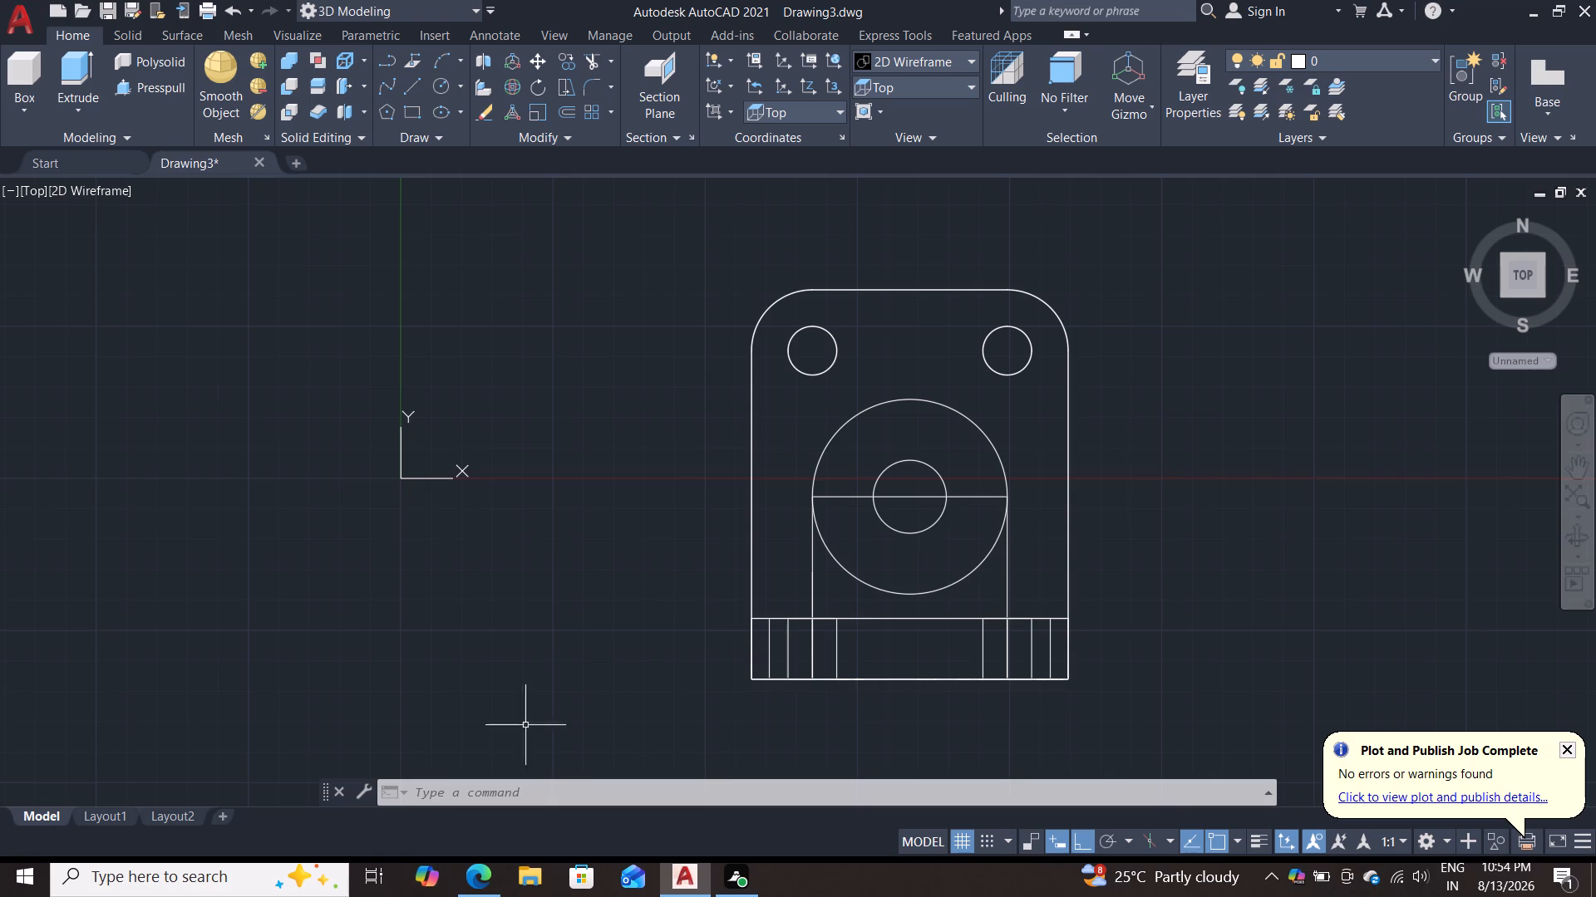
{"action": "type", "text": "tr"}
{"action": "key", "text": "Return"}
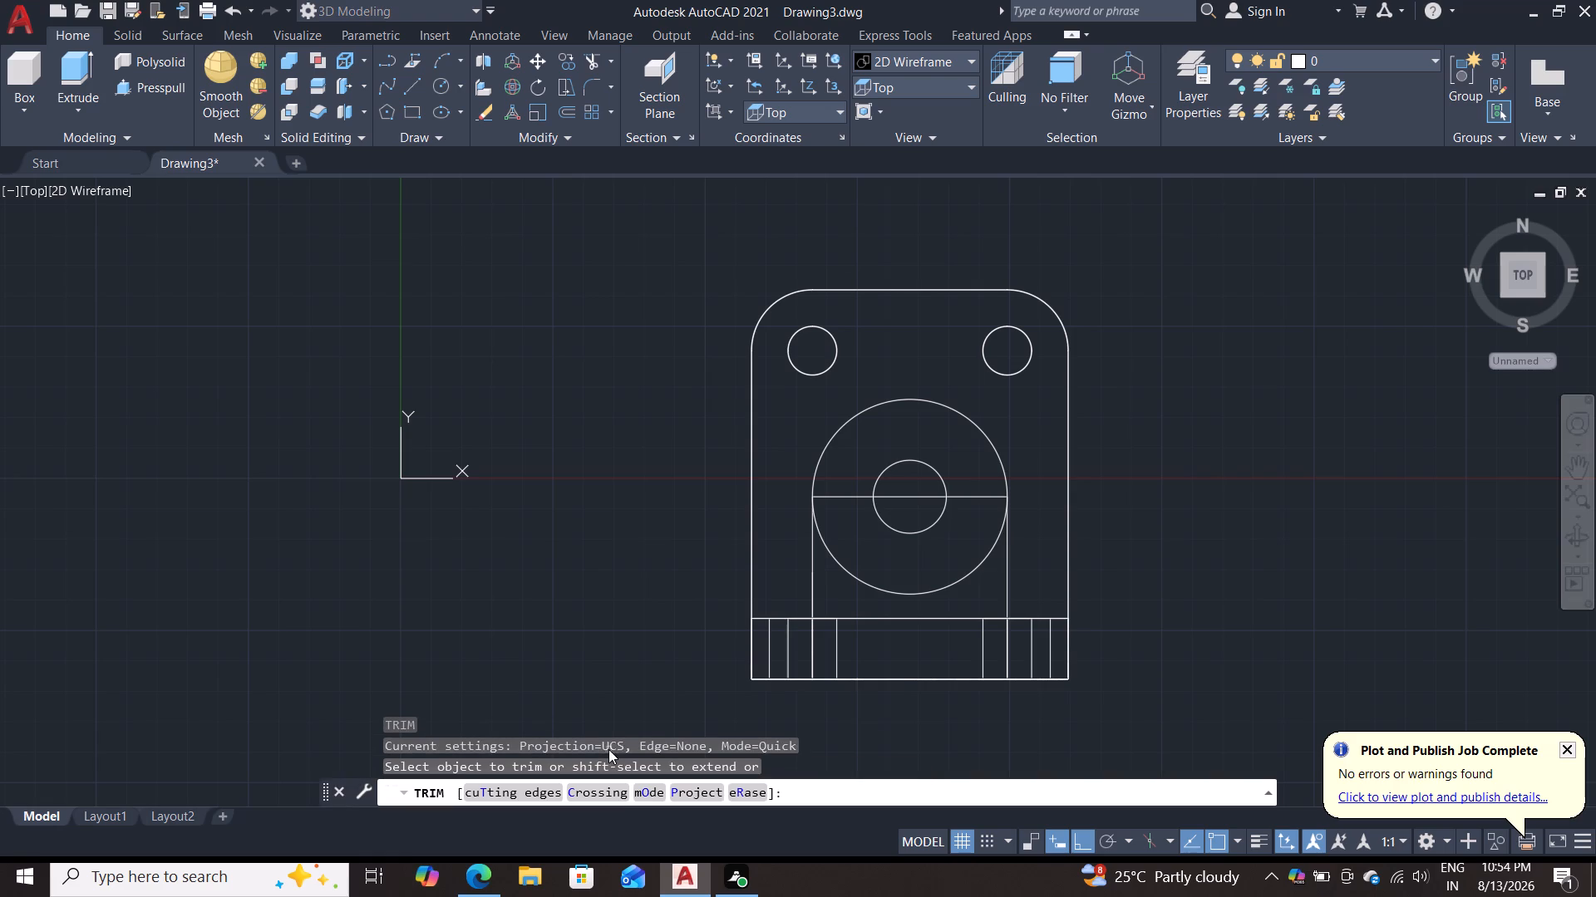
{"action": "double_click", "coordinate": [871, 584]}
{"action": "key", "text": "Escape"}
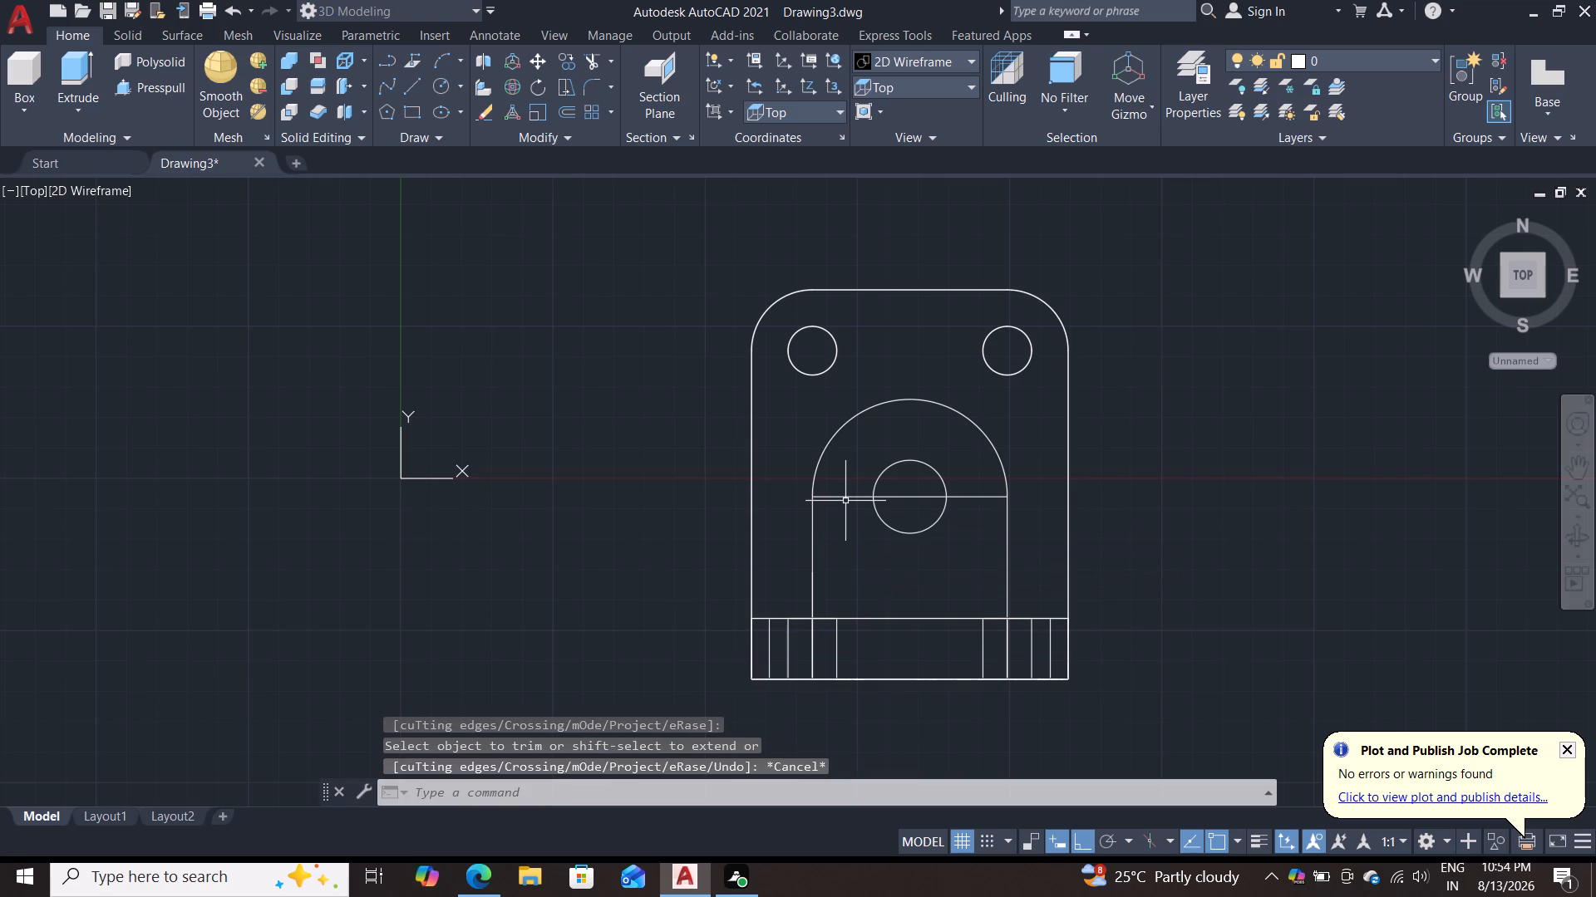
Delete the 80-unit horizontal line running through the small circle's center.
{"action": "left_click", "coordinate": [848, 498]}
{"action": "key", "text": "Delete"}
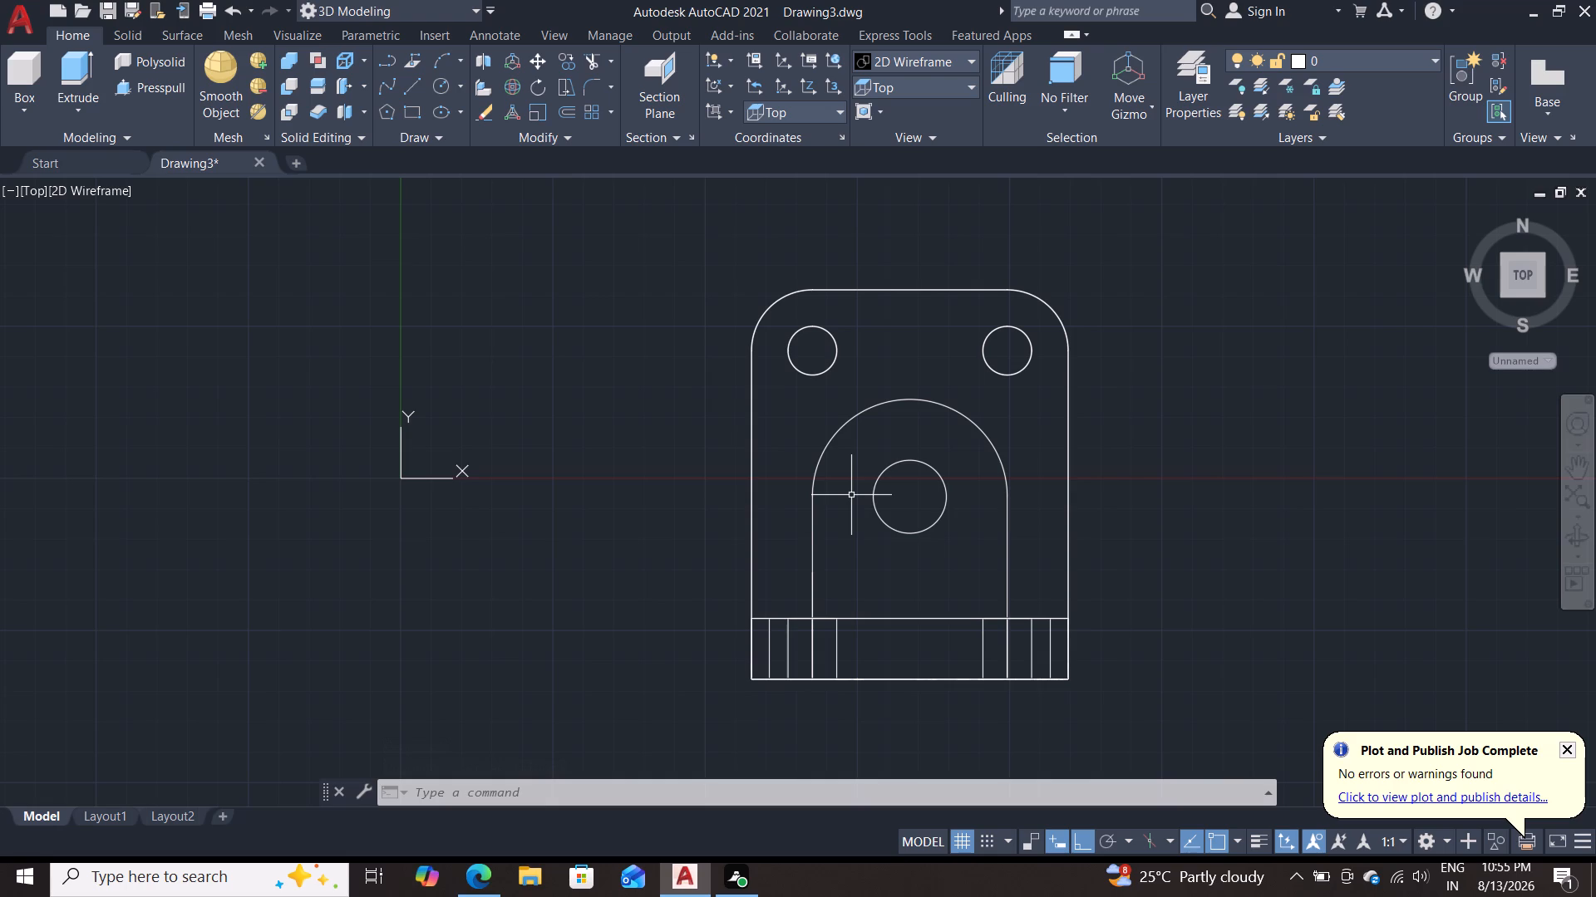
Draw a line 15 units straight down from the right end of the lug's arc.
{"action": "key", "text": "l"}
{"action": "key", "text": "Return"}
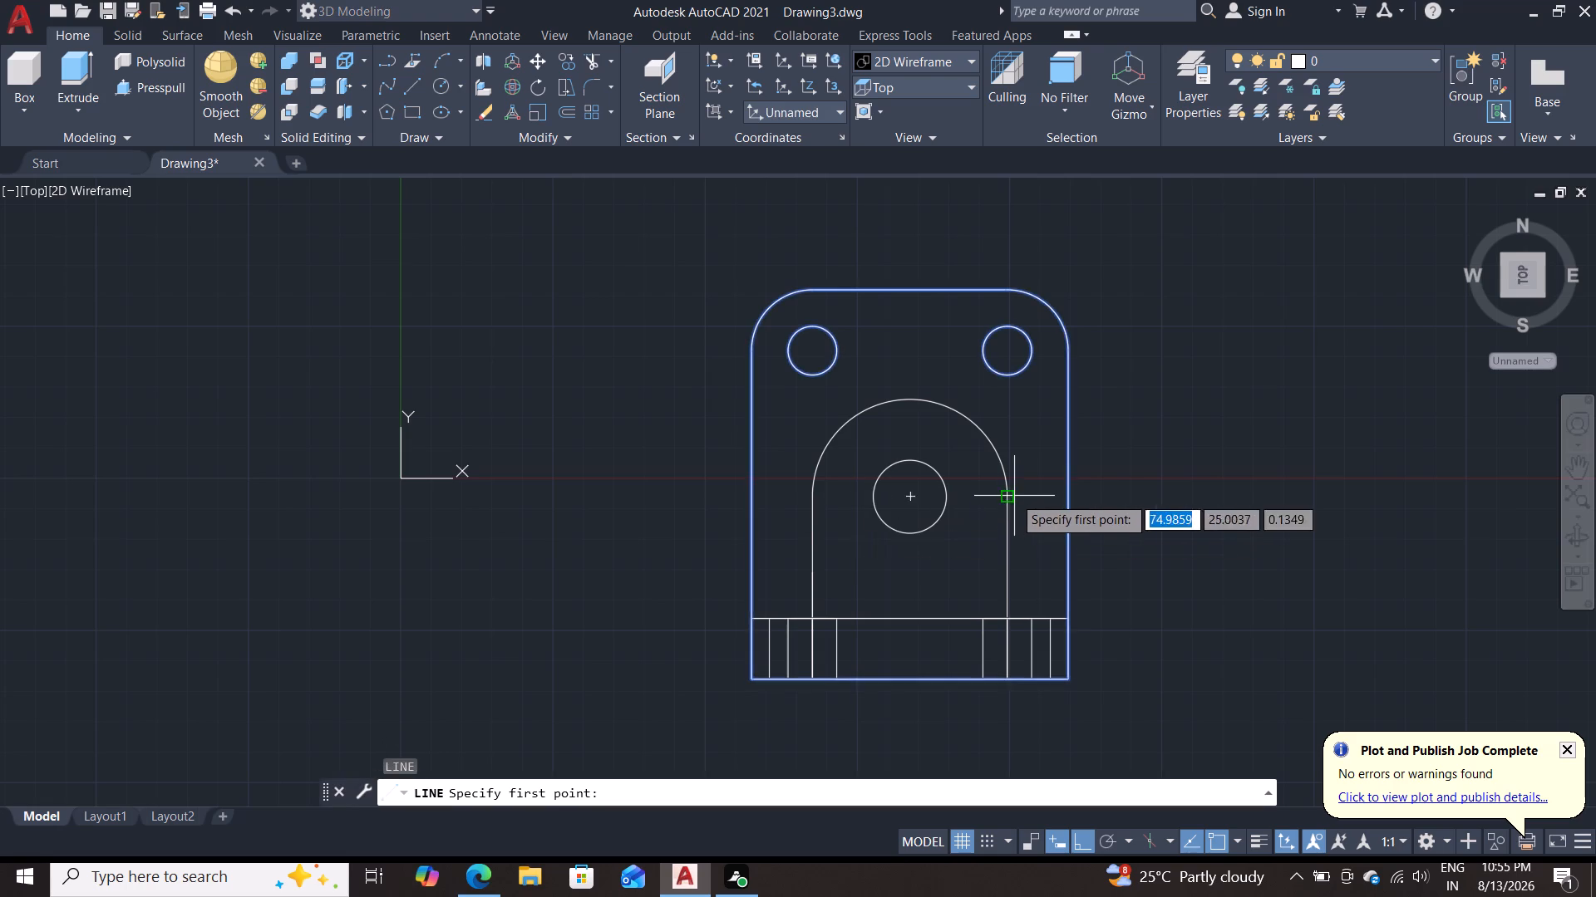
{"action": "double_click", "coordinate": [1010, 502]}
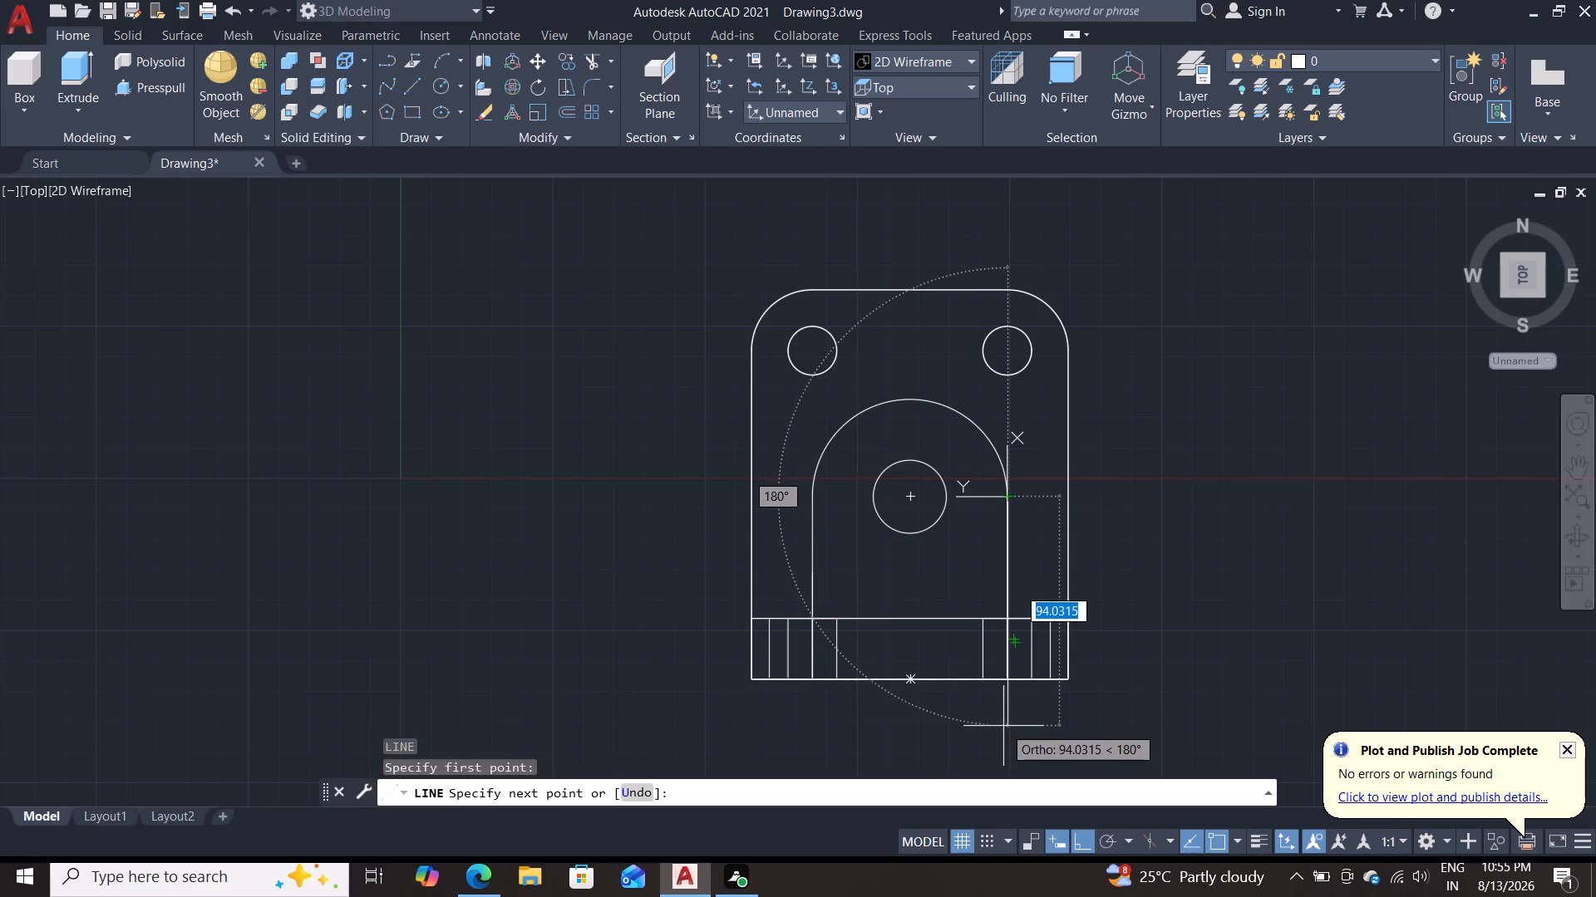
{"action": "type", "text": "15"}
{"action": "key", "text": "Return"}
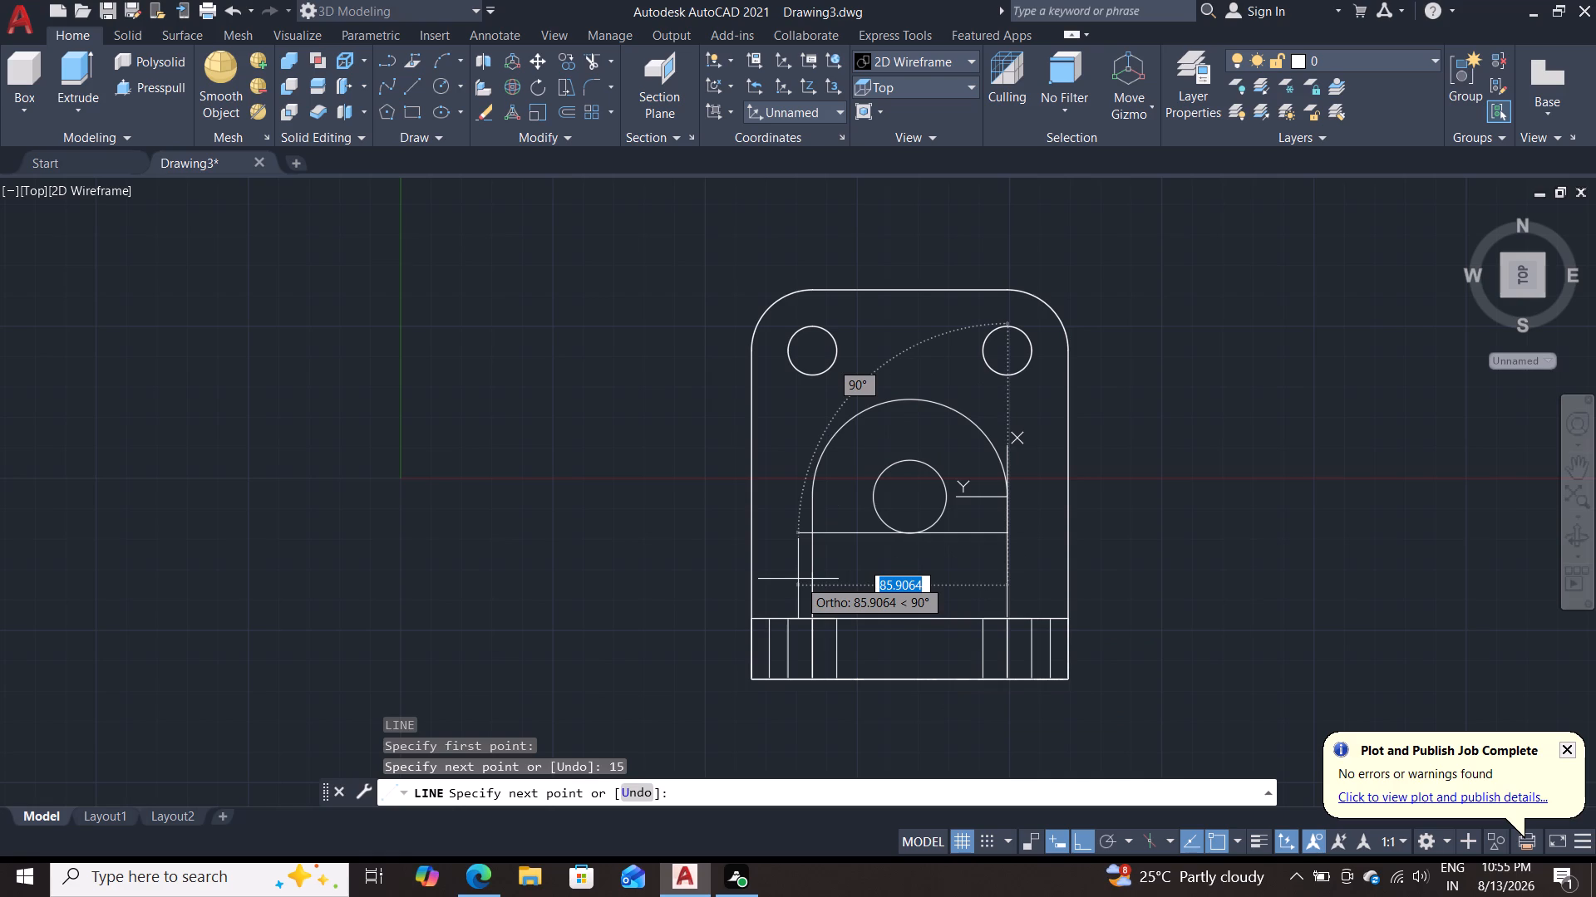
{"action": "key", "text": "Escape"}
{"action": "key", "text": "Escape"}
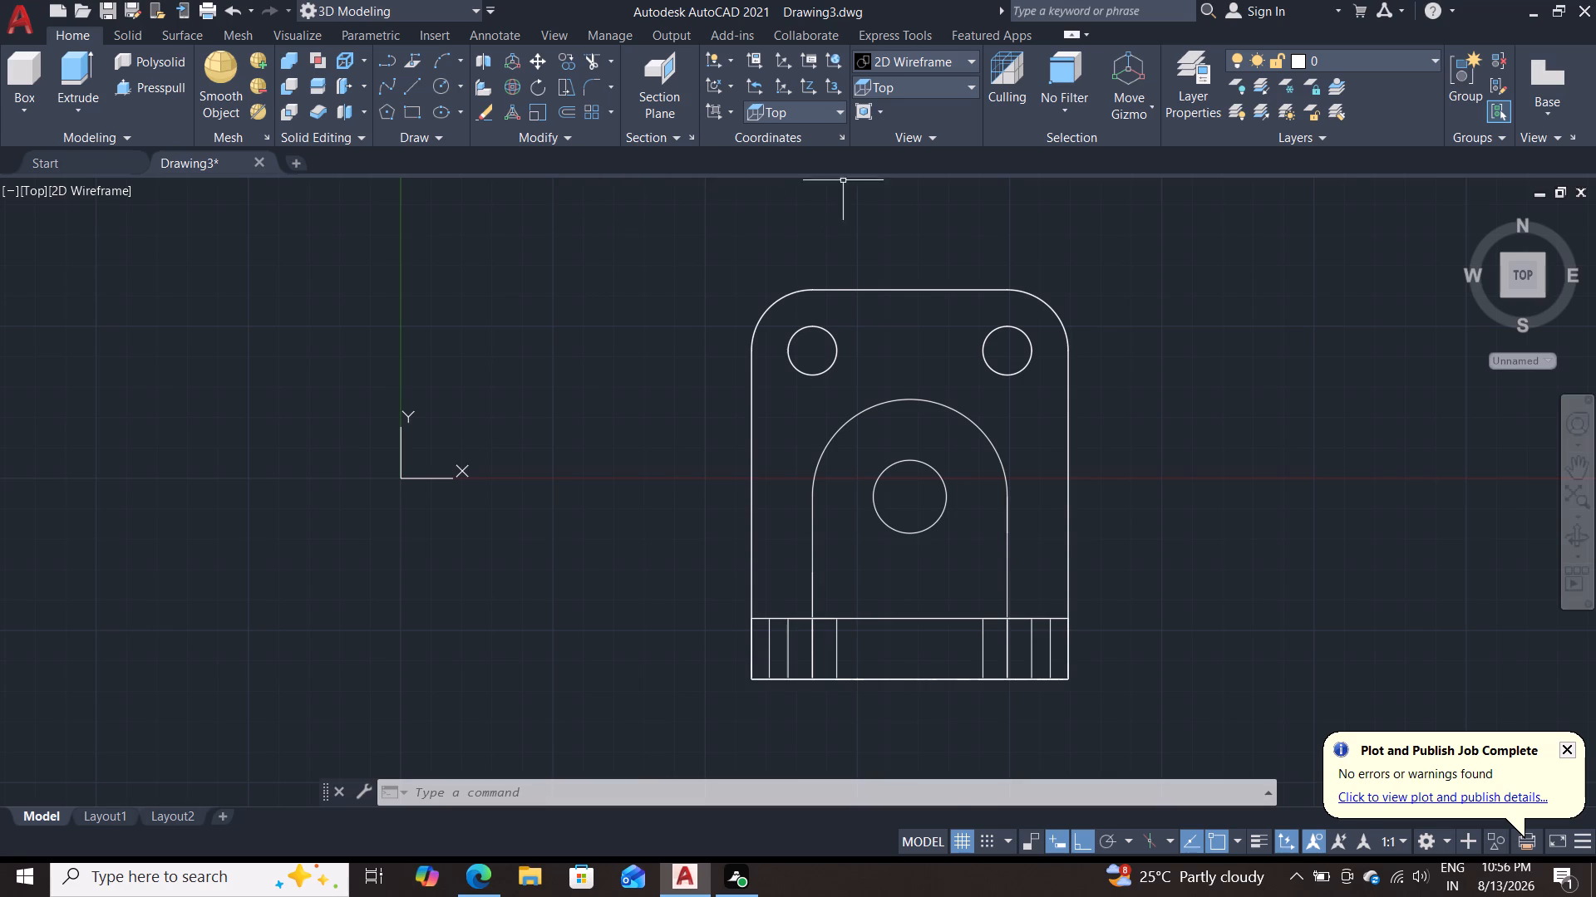
Draw a connected line 35 down from the right end of the lug's arc and 80 left across the lug.
{"action": "scroll", "coordinate": [865, 260], "scroll_direction": "down", "scroll_amount": 1}
{"action": "scroll", "coordinate": [712, 397], "scroll_direction": "up", "scroll_amount": 2}
{"action": "middle_click_drag", "start_coordinate": [713, 390], "coordinate": [548, 376]}
{"action": "scroll", "coordinate": [545, 377], "scroll_direction": "down", "scroll_amount": 1}
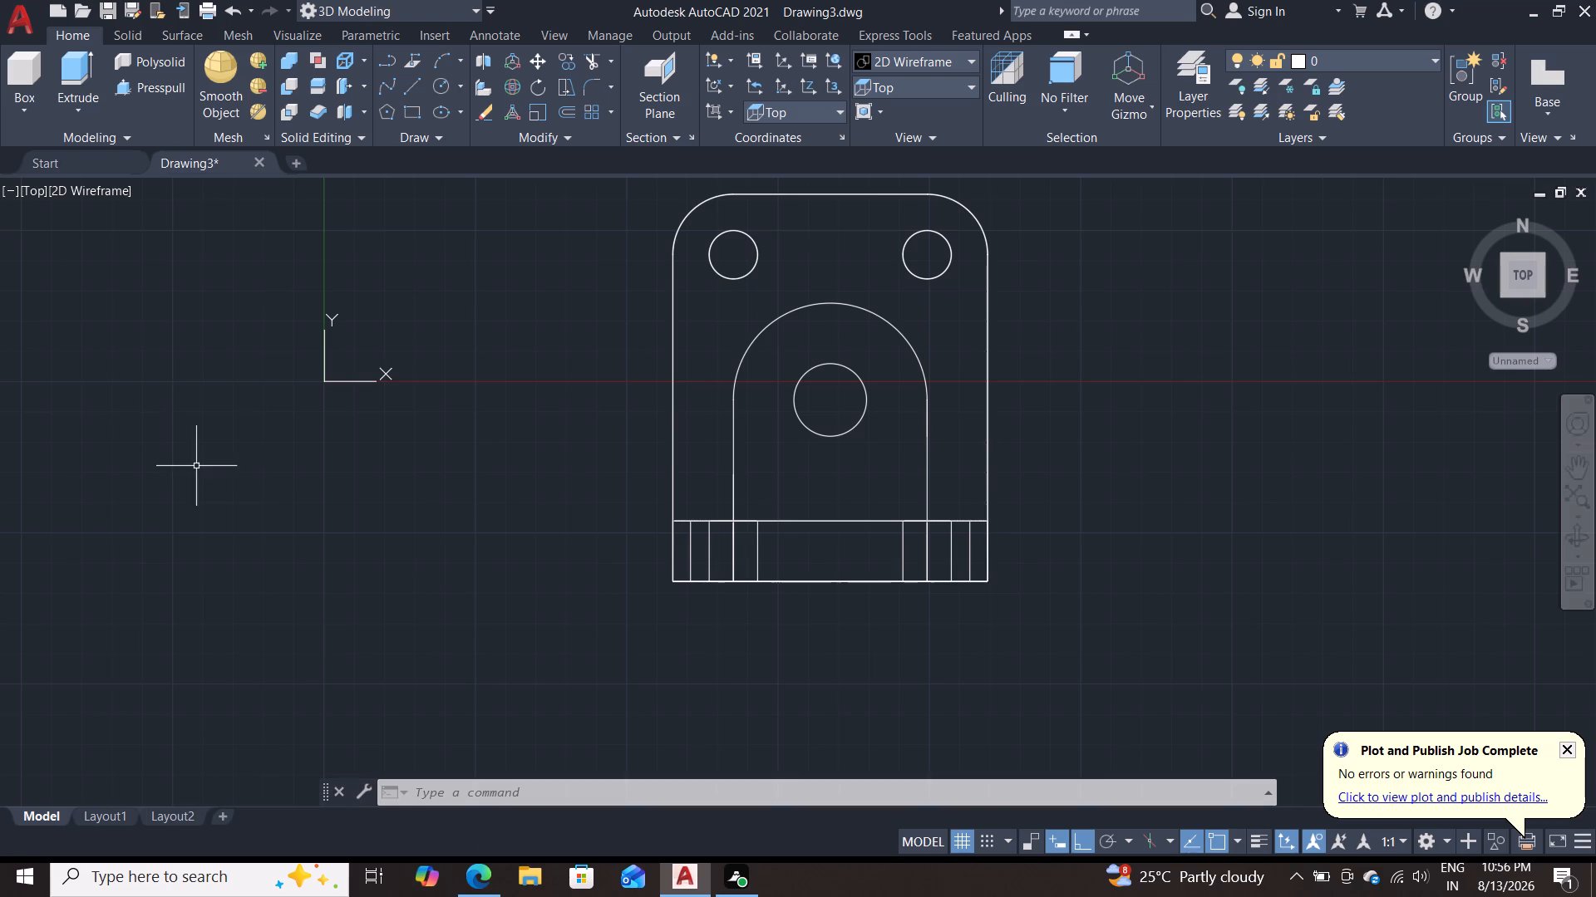
{"action": "key", "text": "Escape"}
{"action": "key", "text": "l"}
{"action": "key", "text": "Return"}
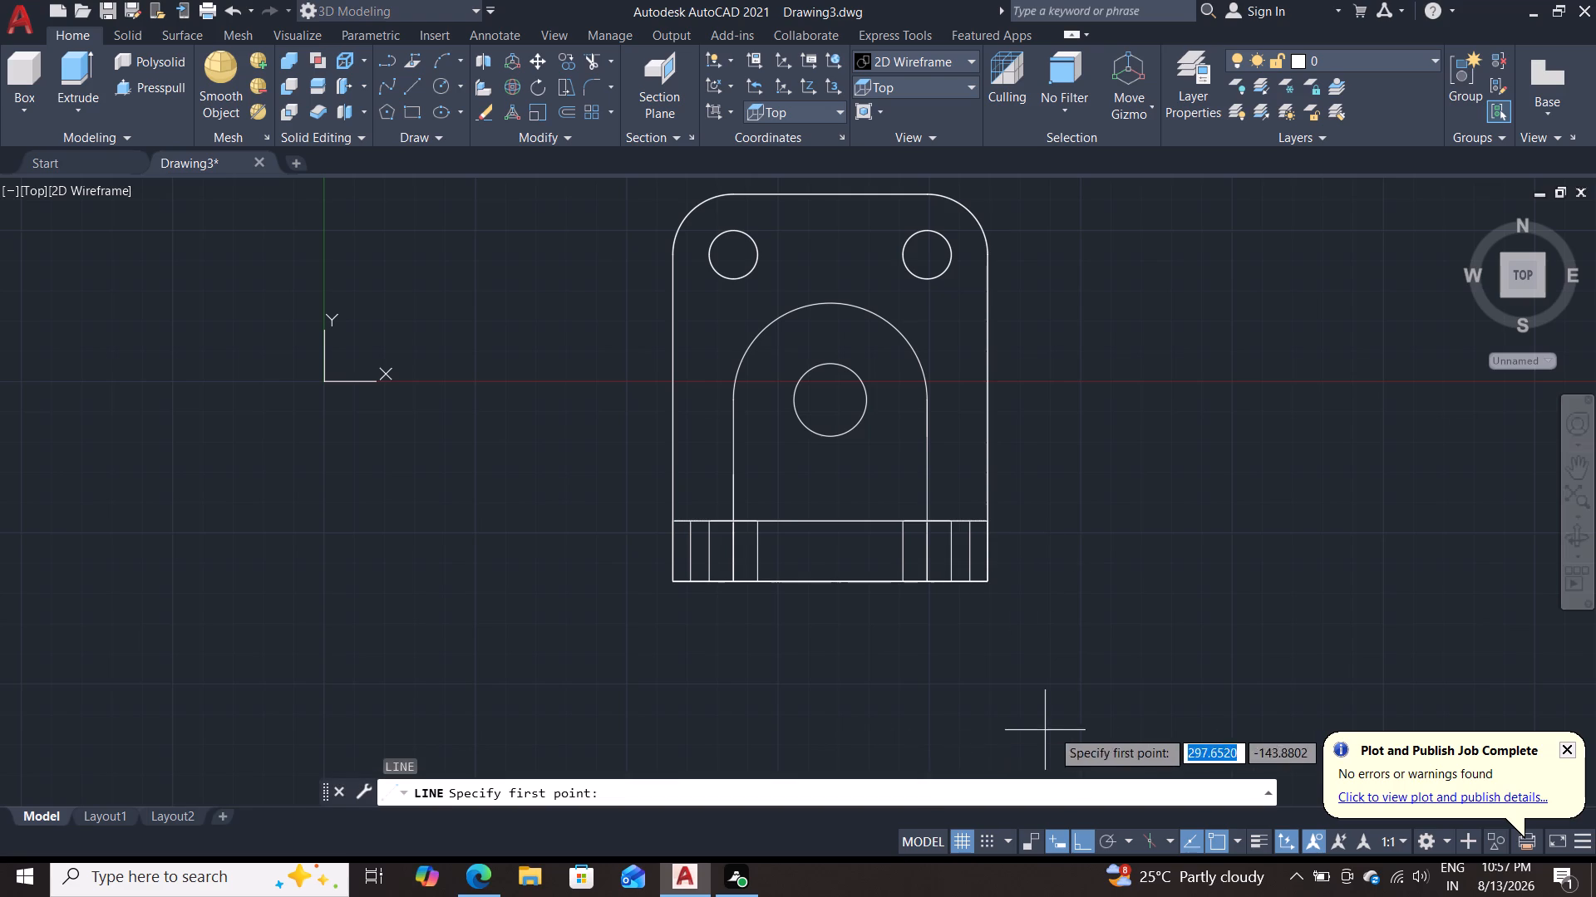
{"action": "left_click", "coordinate": [933, 395]}
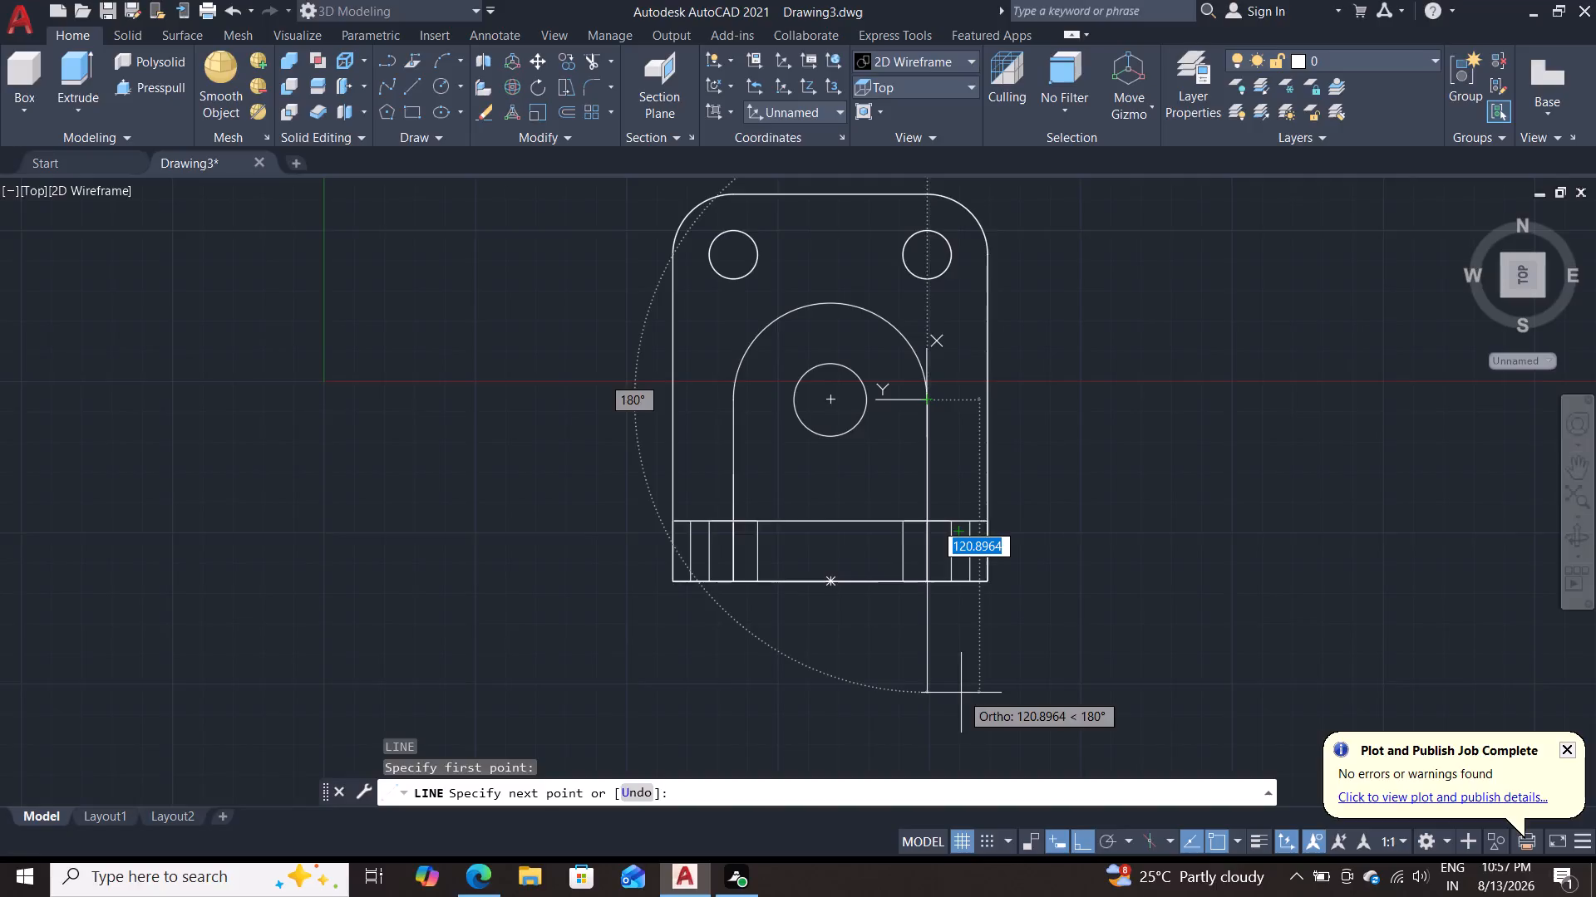
{"action": "type", "text": "35"}
{"action": "key", "text": "Return"}
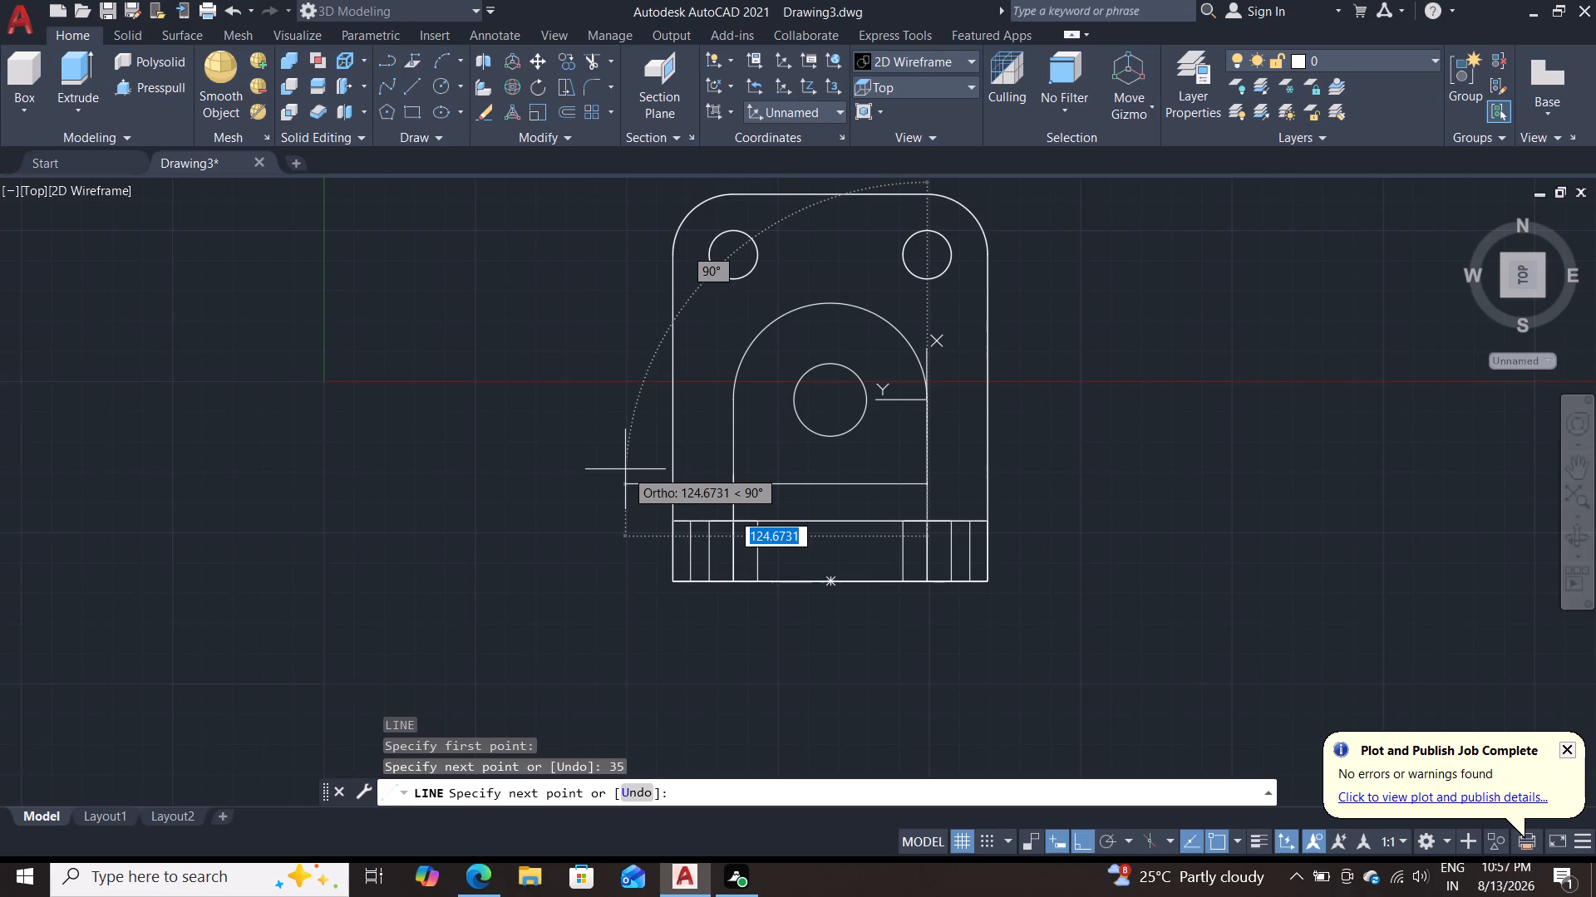
{"action": "type", "text": "80"}
{"action": "key", "text": "Return"}
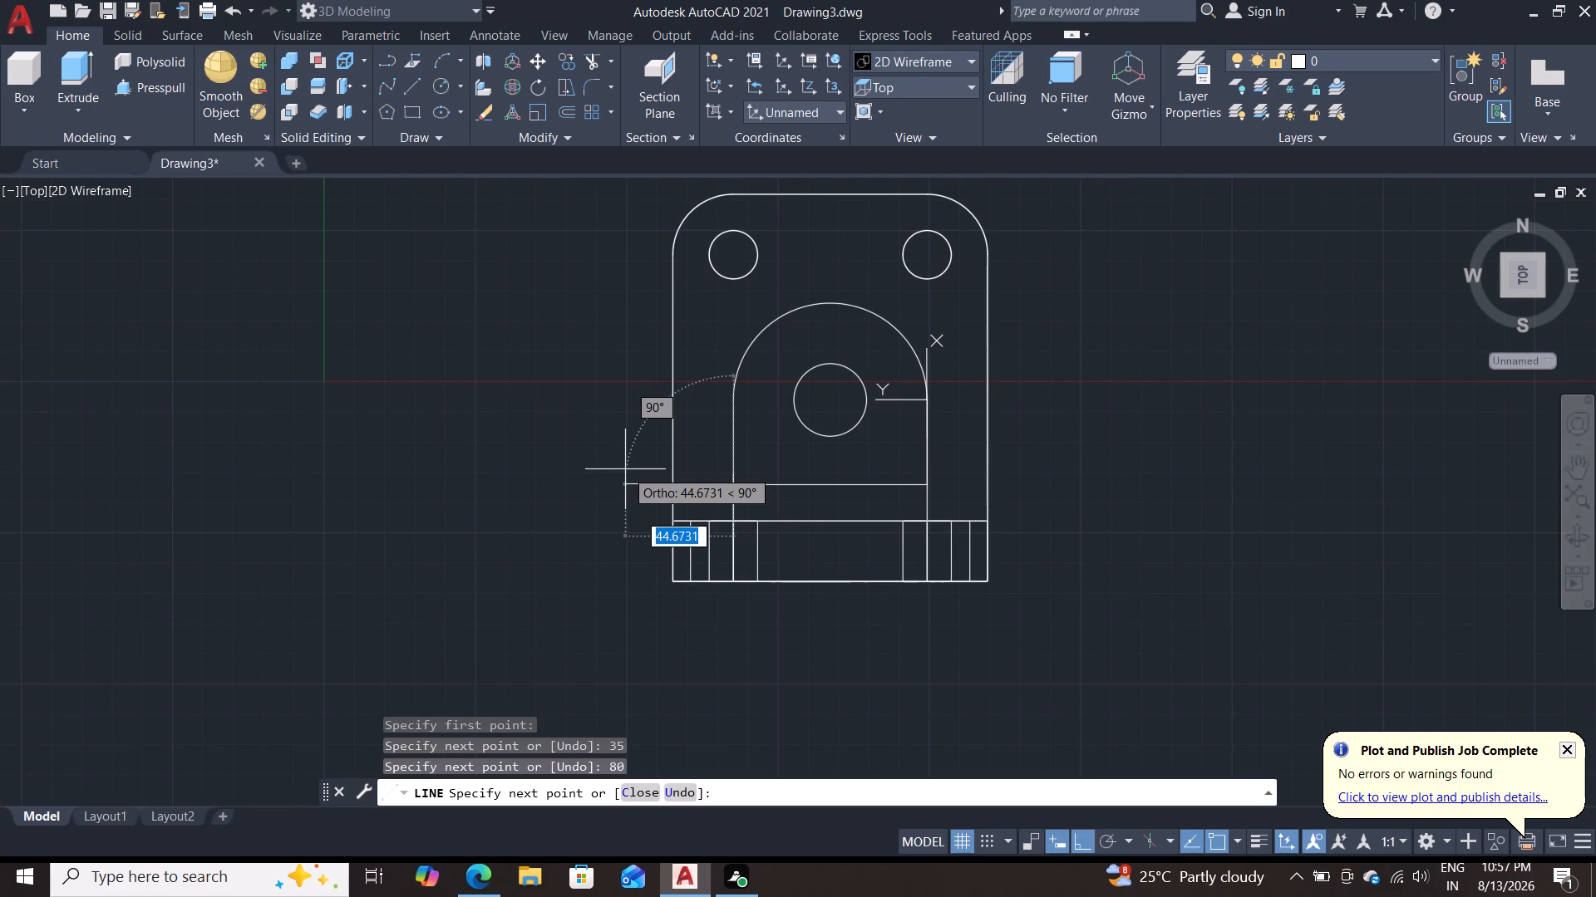
{"action": "key", "text": "Escape"}
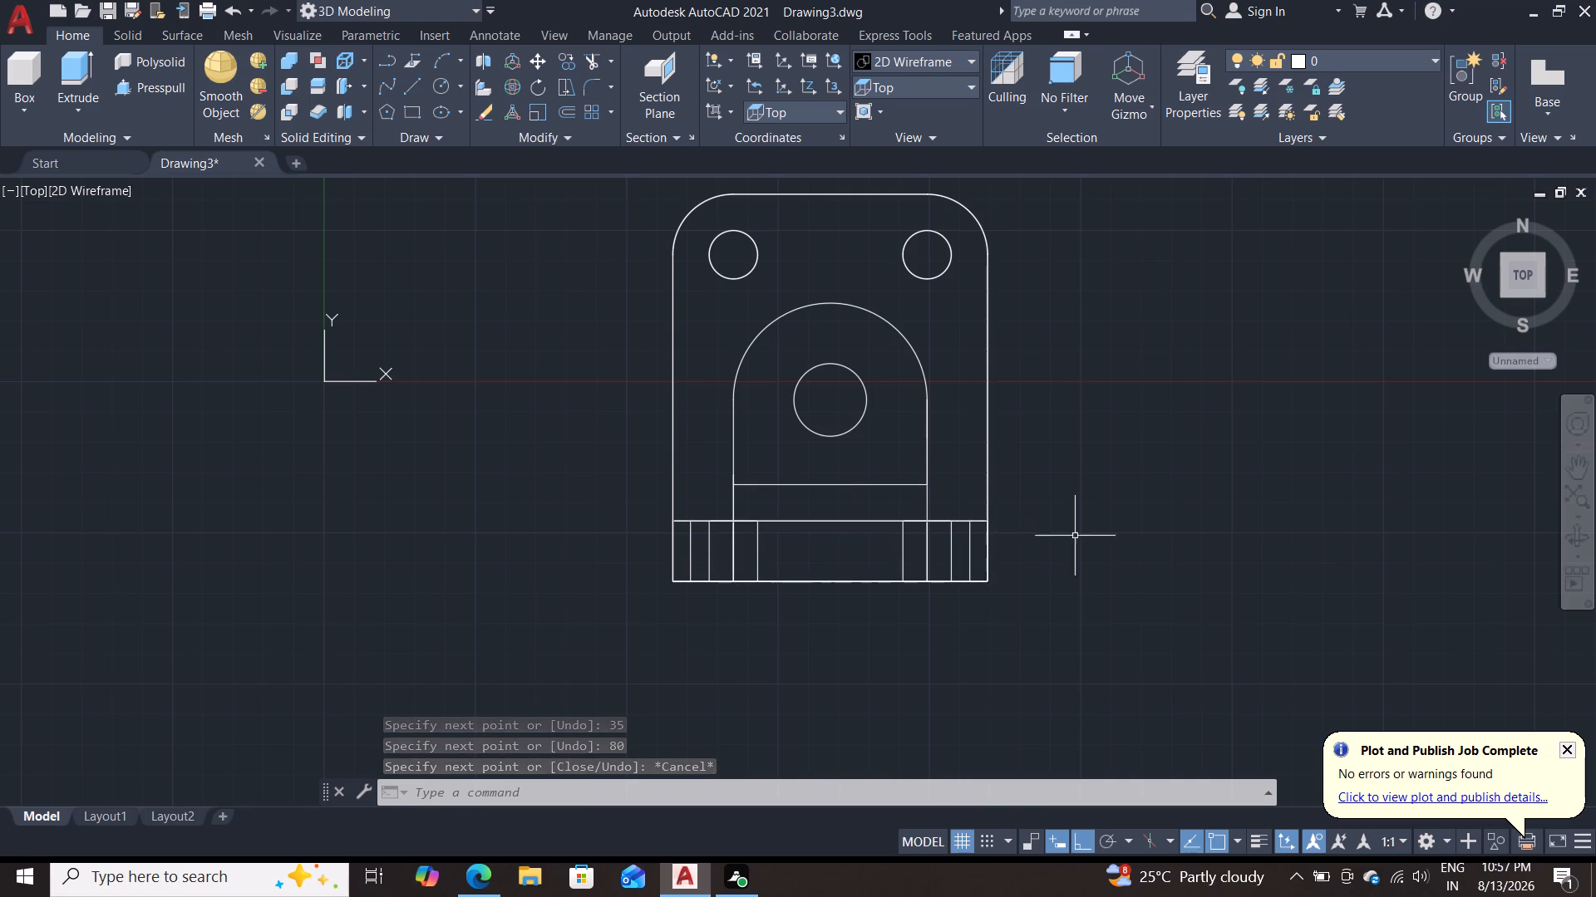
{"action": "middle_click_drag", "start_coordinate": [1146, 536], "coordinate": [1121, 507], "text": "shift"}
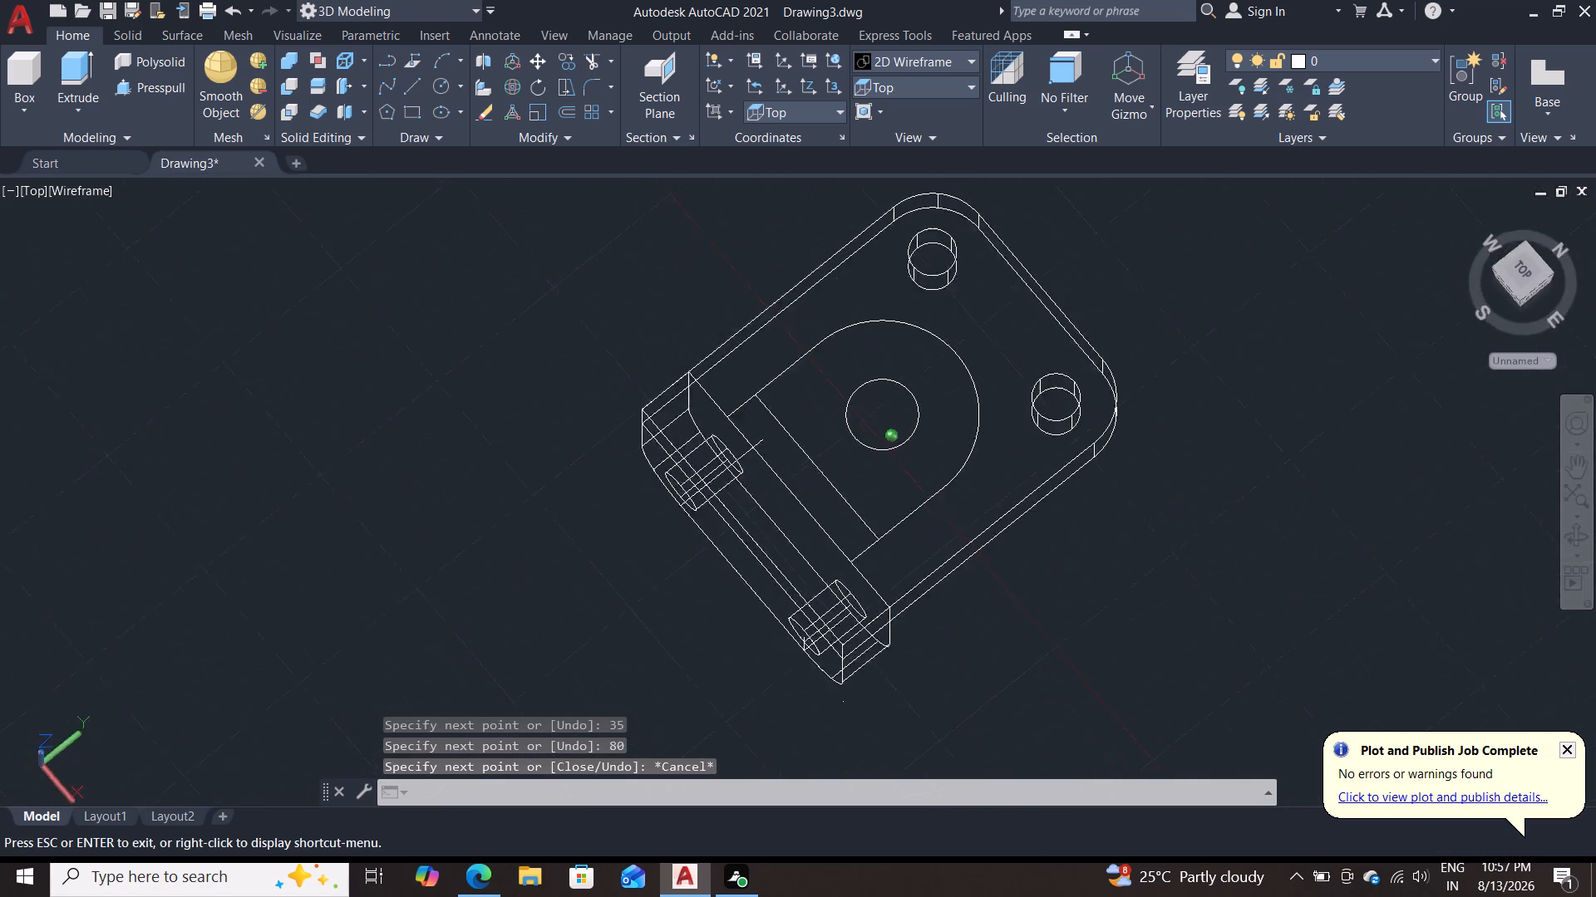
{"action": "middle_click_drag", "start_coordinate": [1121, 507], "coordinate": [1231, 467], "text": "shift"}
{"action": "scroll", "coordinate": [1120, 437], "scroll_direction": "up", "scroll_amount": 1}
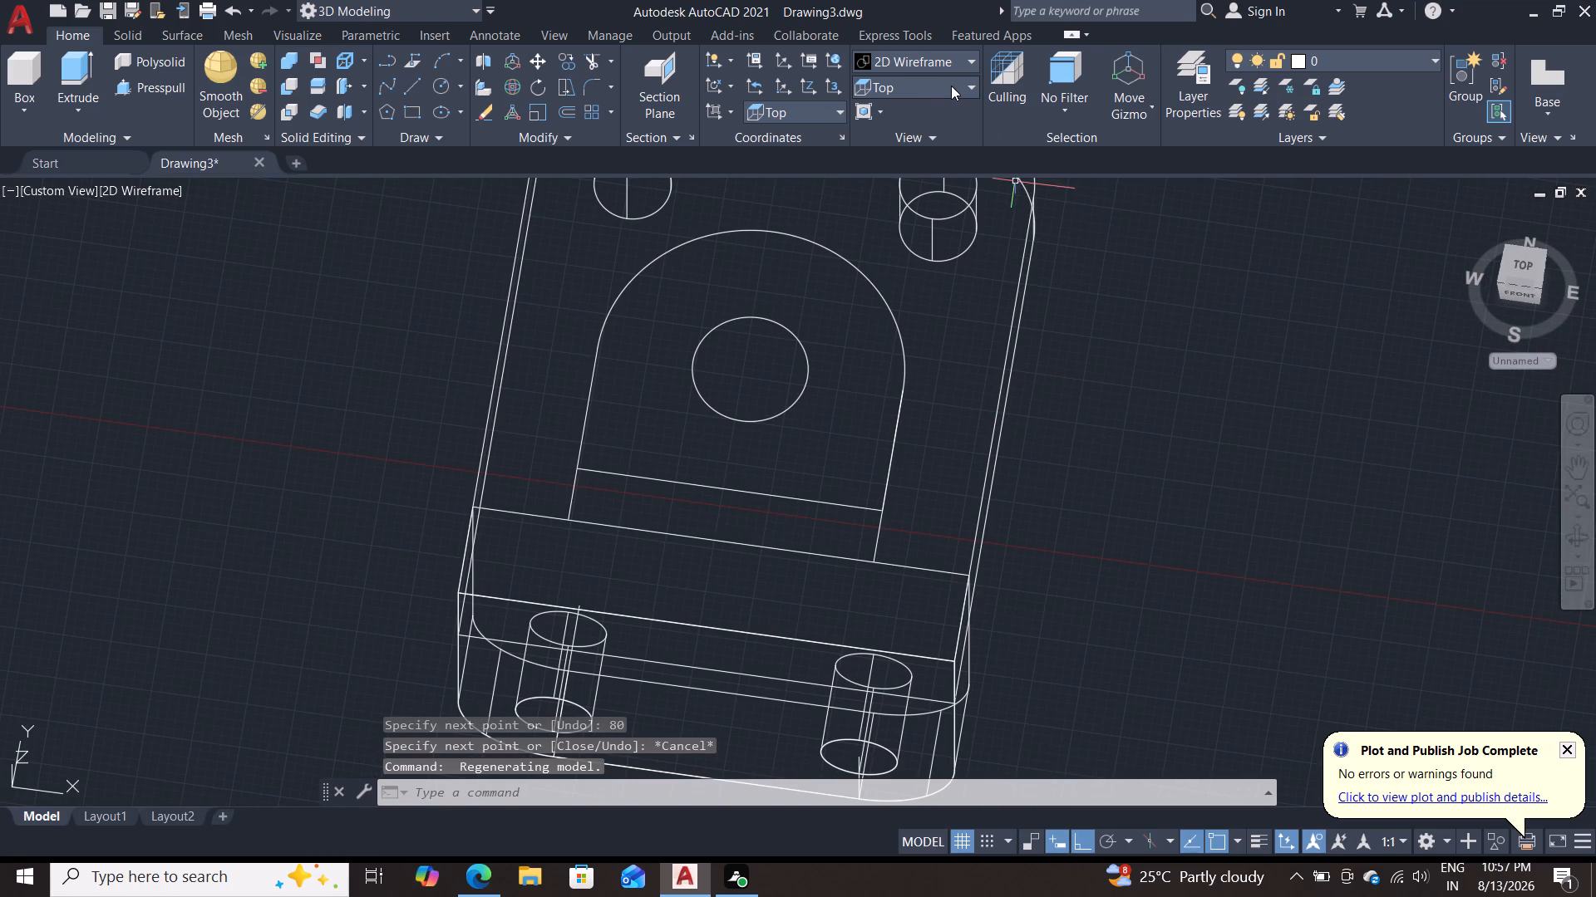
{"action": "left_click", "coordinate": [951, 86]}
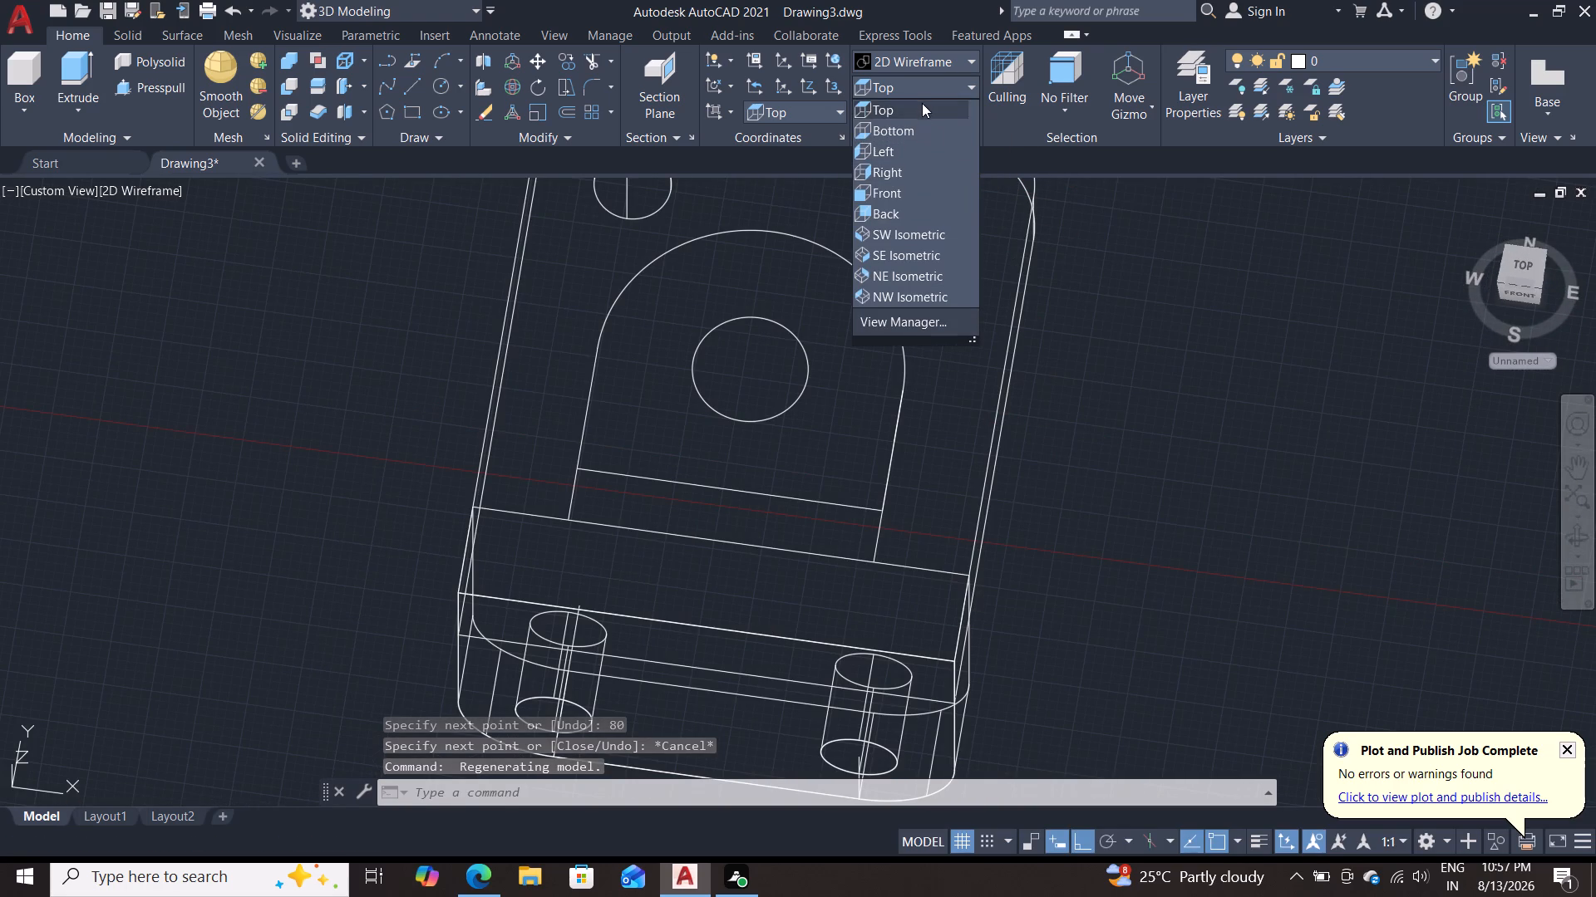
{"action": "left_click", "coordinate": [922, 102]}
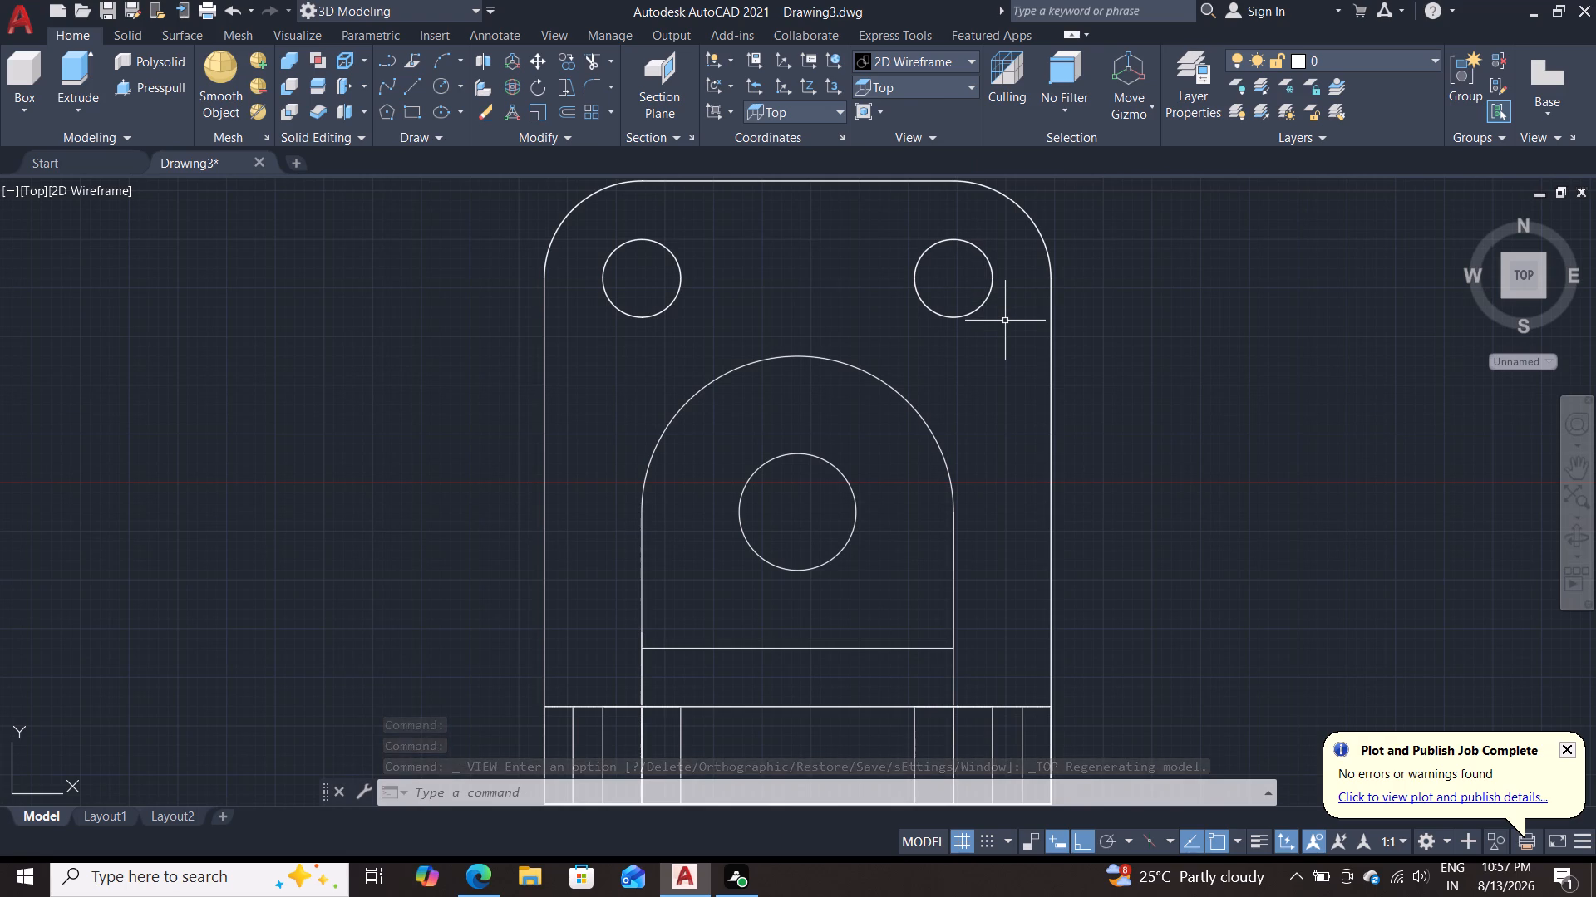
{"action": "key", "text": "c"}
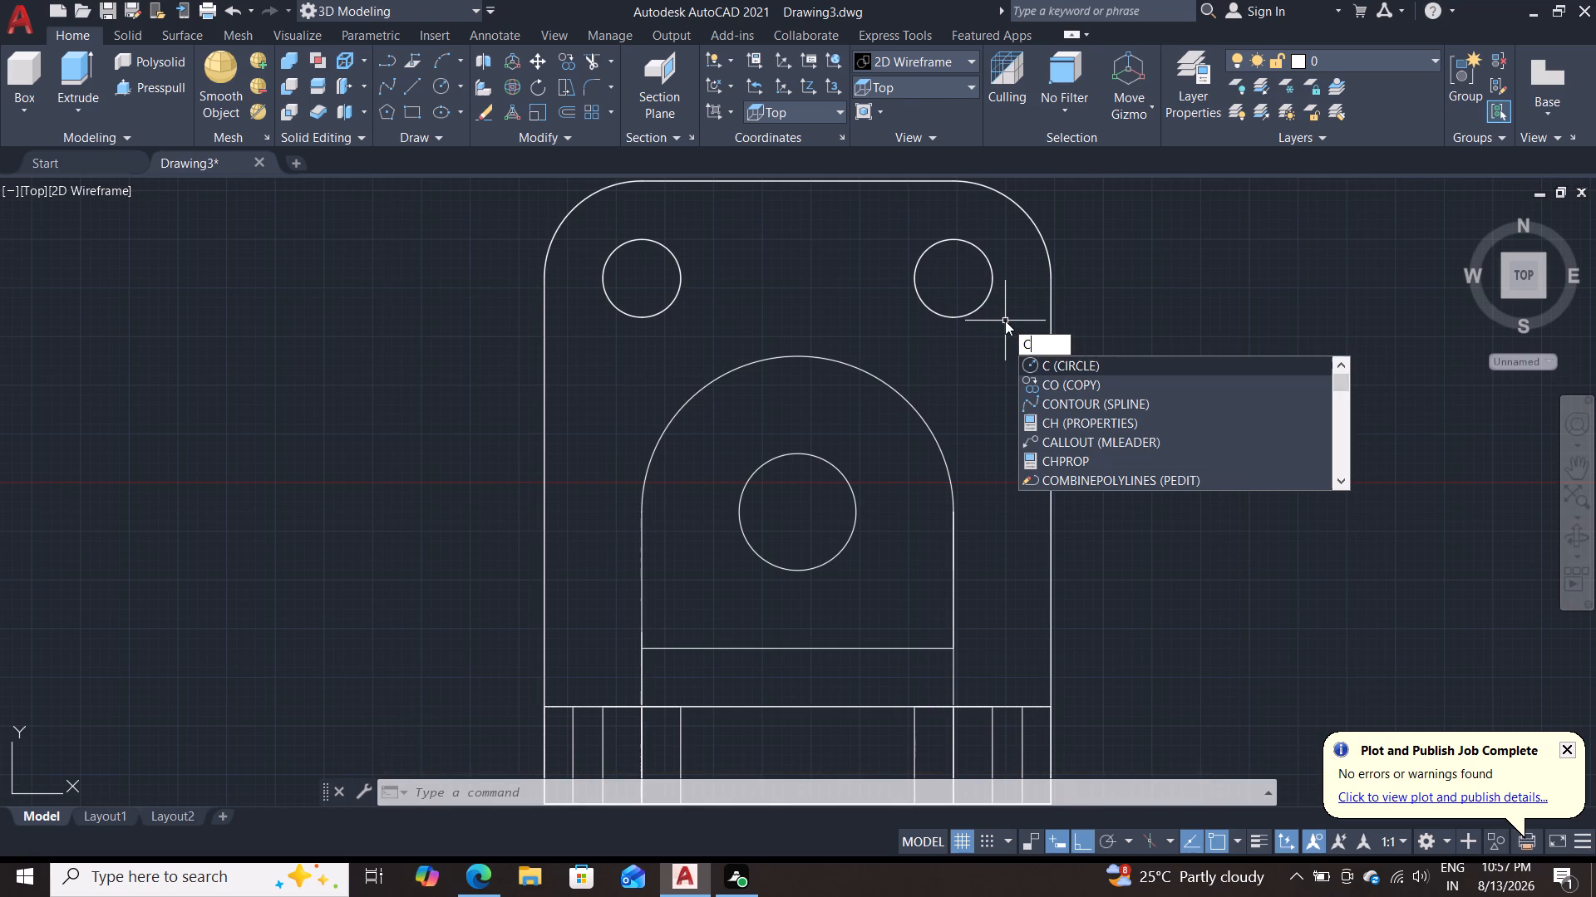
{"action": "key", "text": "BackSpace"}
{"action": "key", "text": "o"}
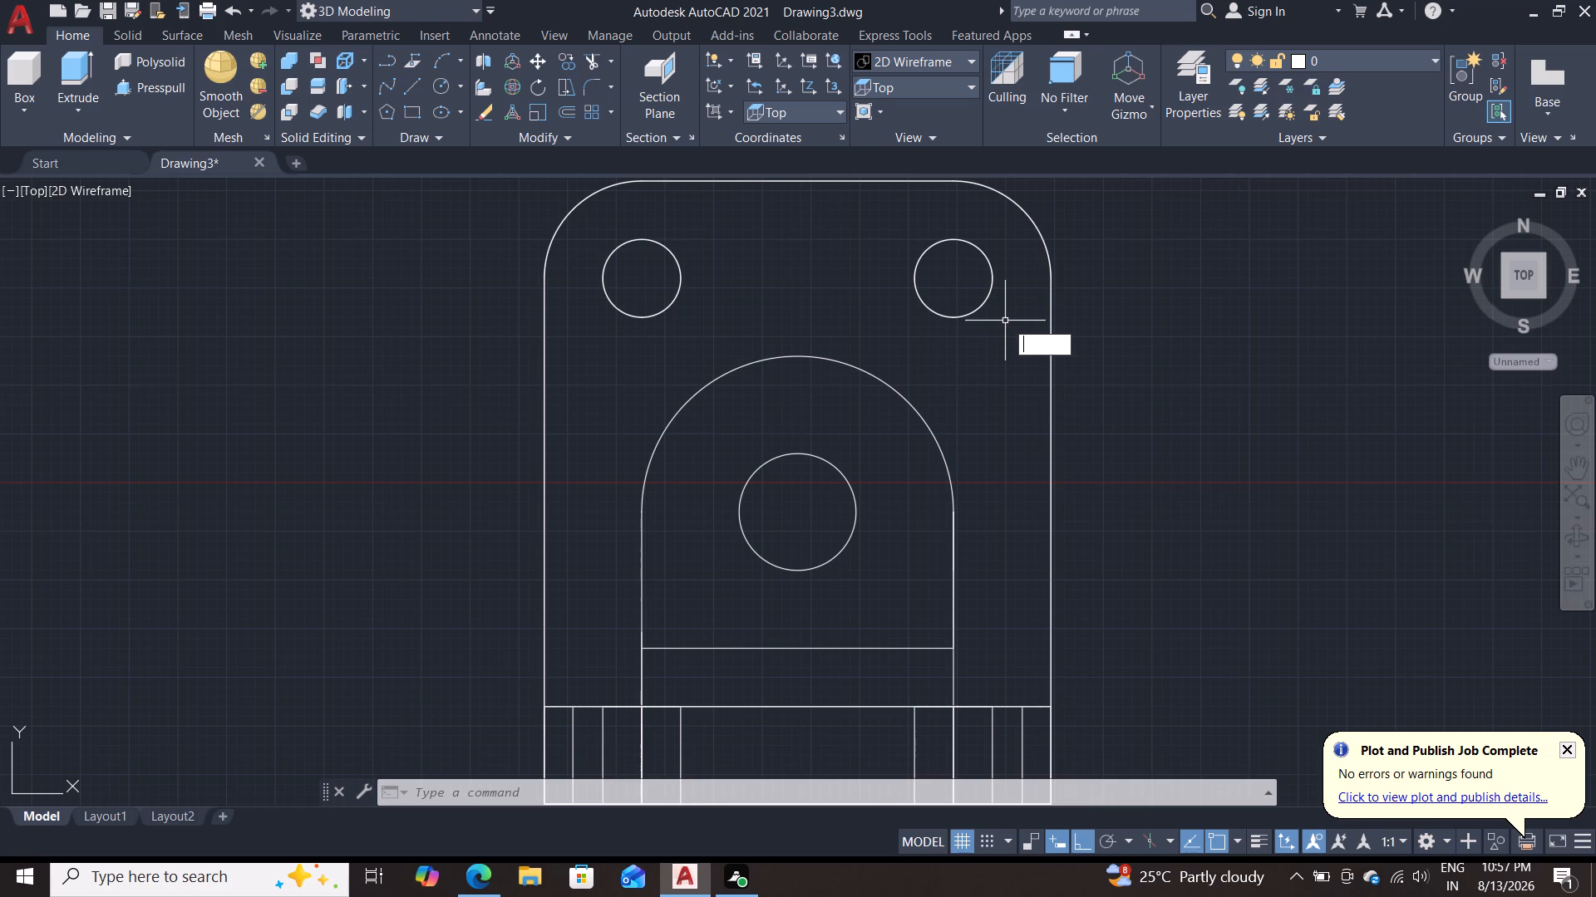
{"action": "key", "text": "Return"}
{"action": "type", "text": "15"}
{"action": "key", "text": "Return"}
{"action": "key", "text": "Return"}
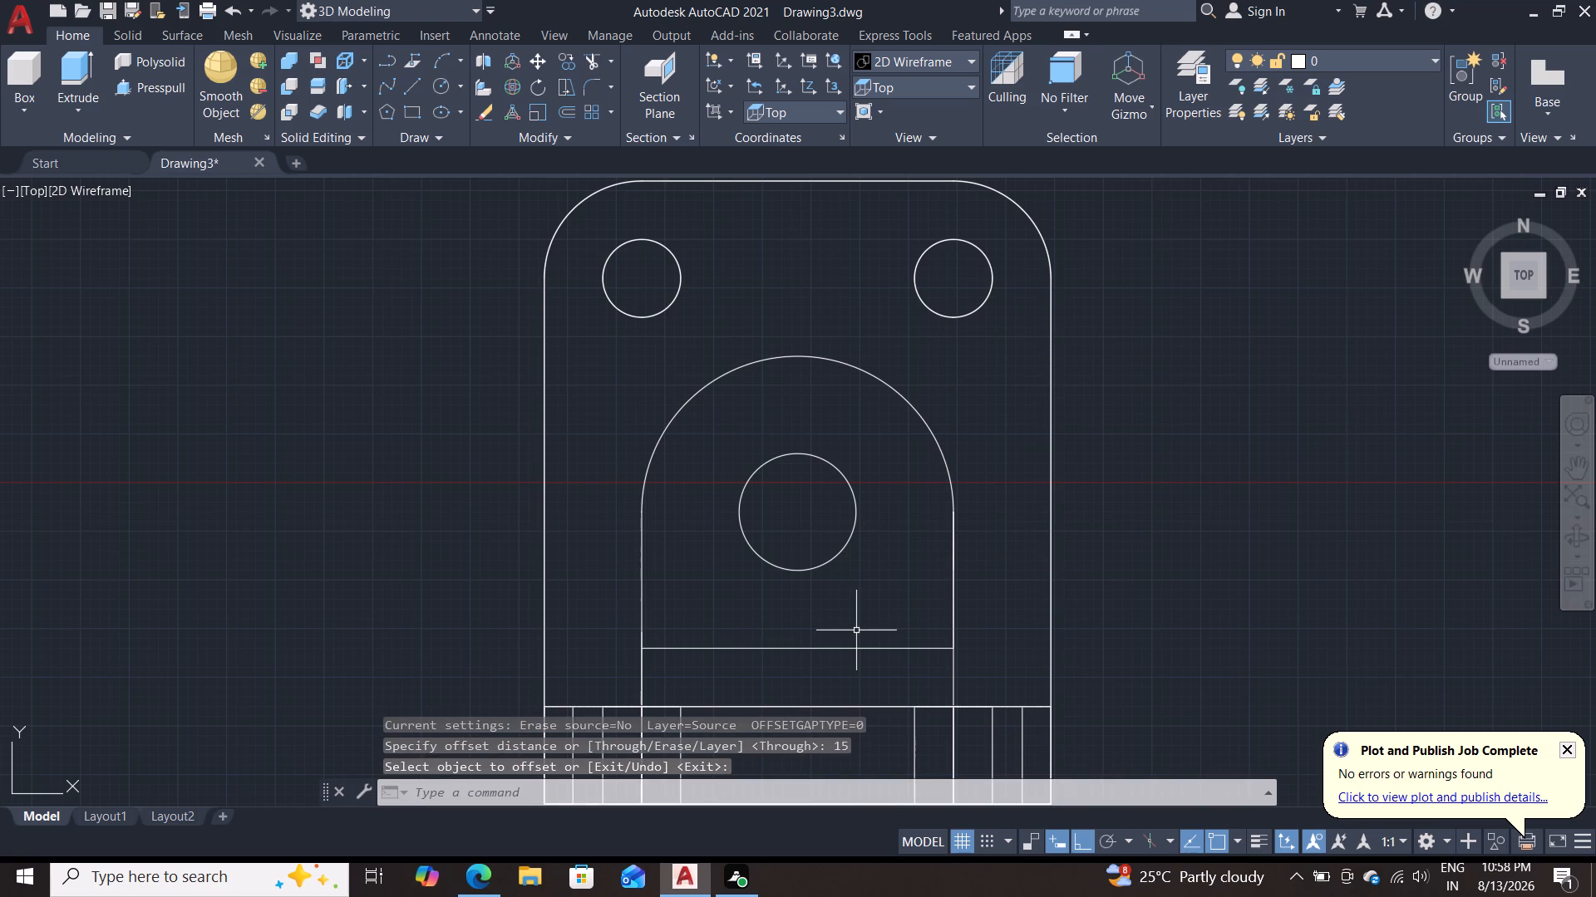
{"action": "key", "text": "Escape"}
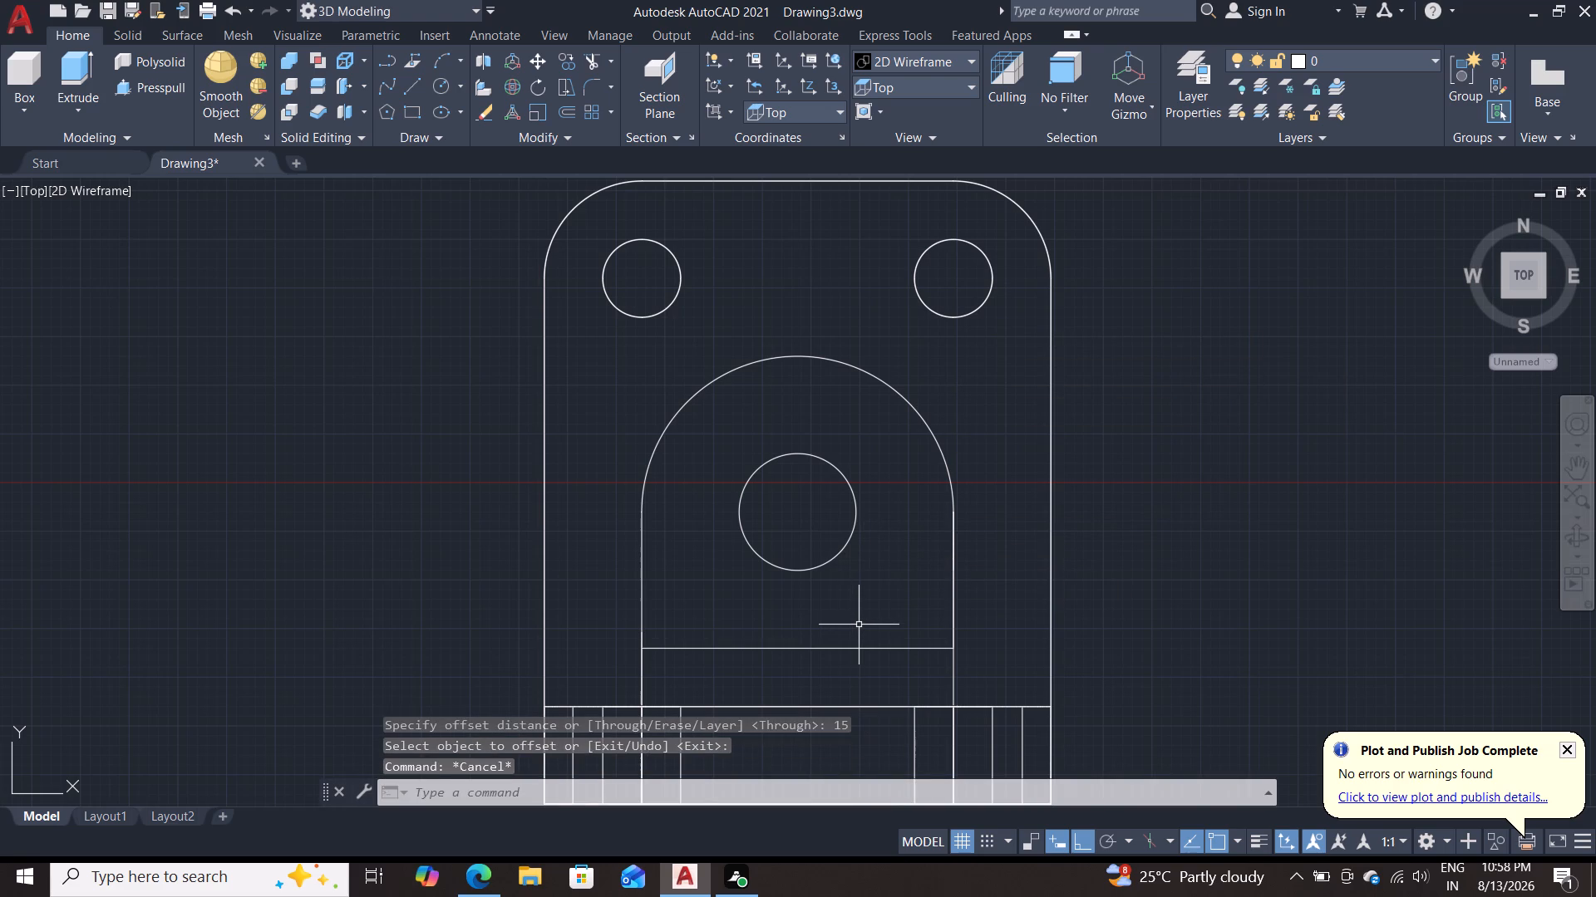
Offset the lug's horizontal cross line 15 units upward, toward the inner circle.
{"action": "key", "text": "o"}
{"action": "key", "text": "Return"}
{"action": "type", "text": "15"}
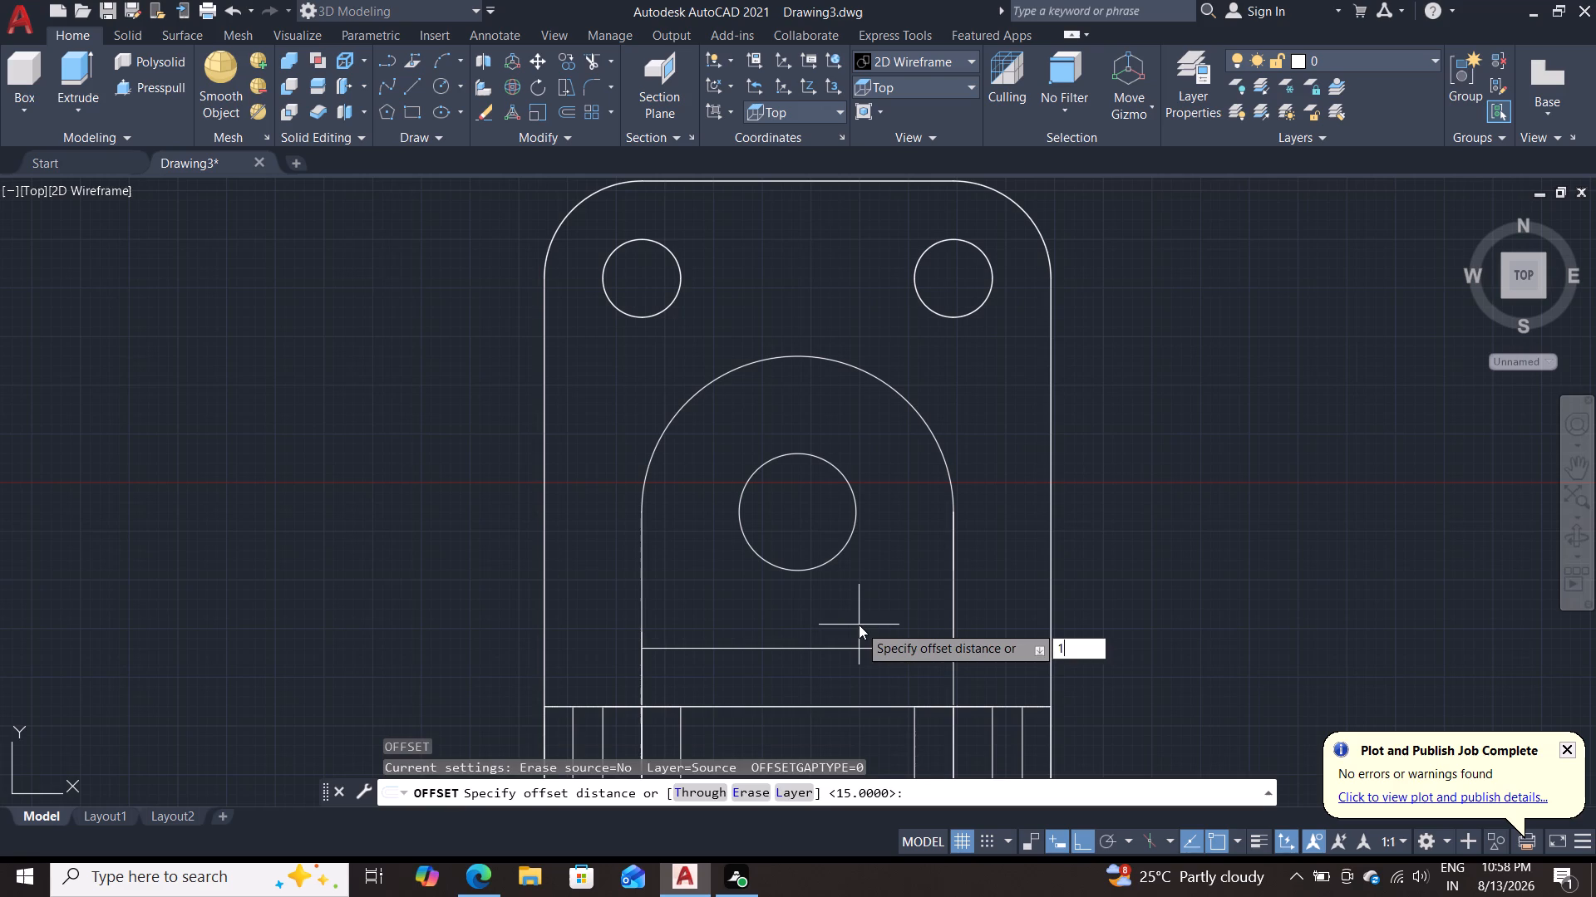
{"action": "key", "text": "Return"}
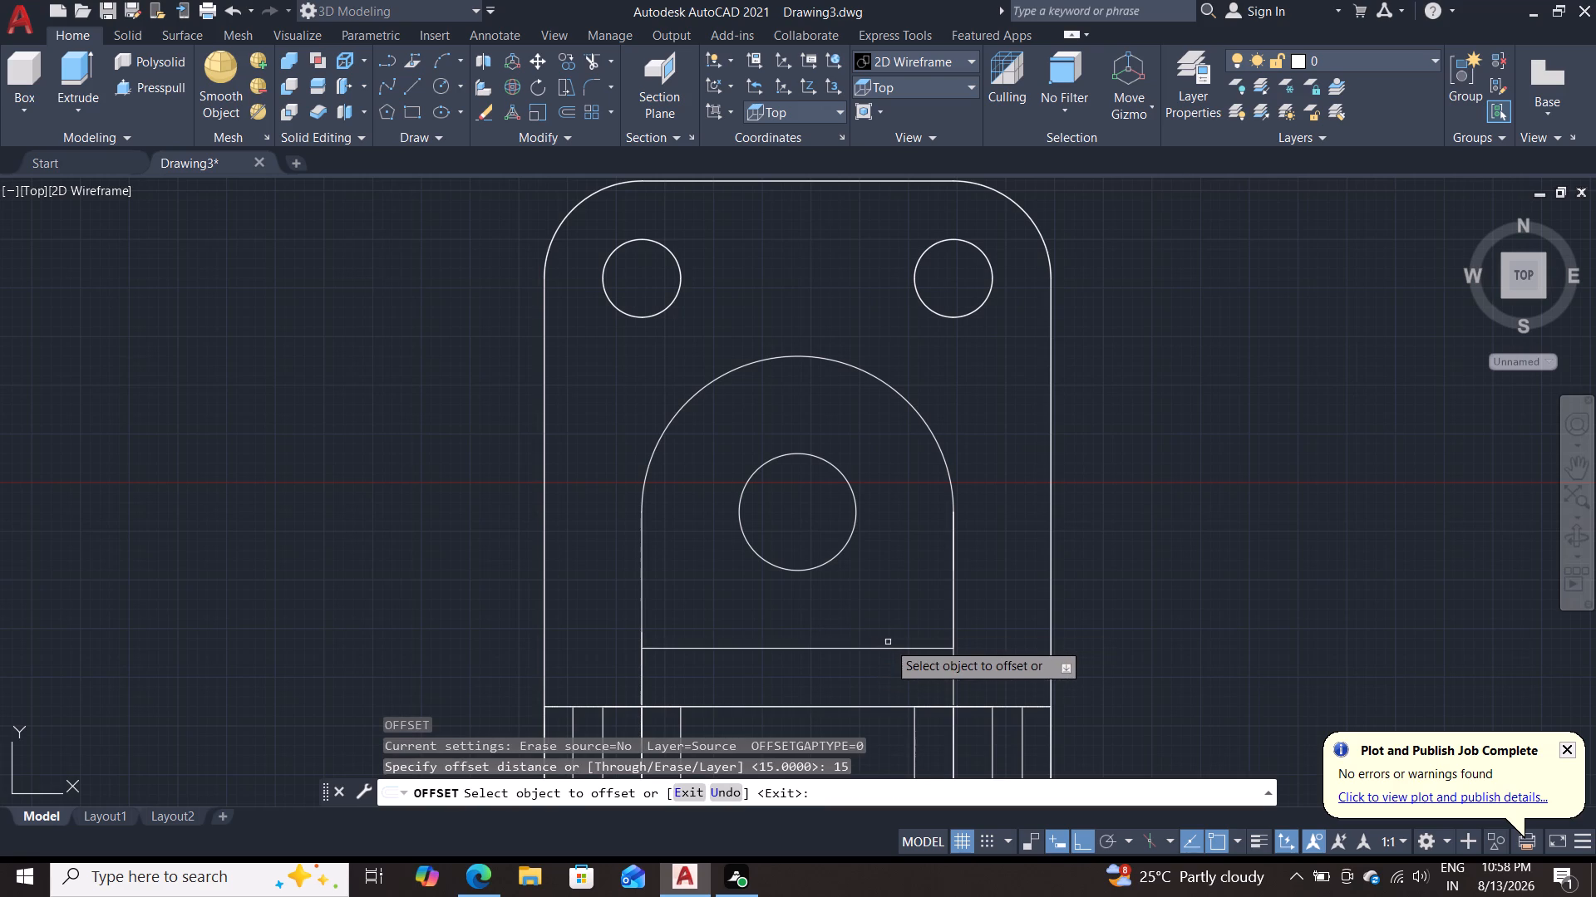
{"action": "left_click", "coordinate": [889, 649]}
{"action": "double_click", "coordinate": [909, 593]}
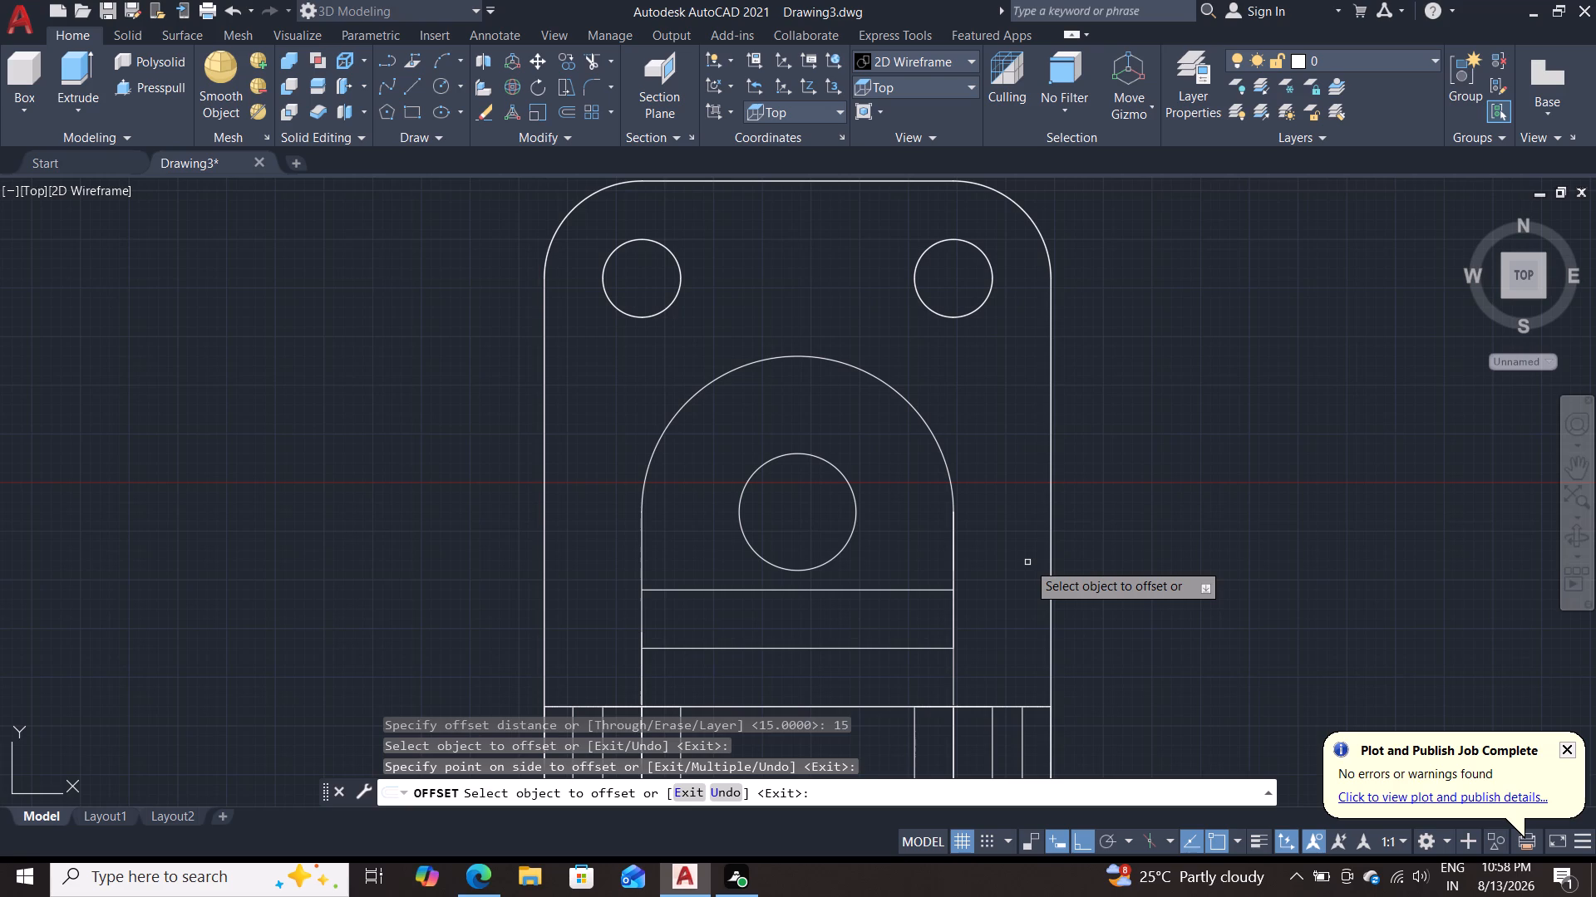
{"action": "key", "text": "Escape"}
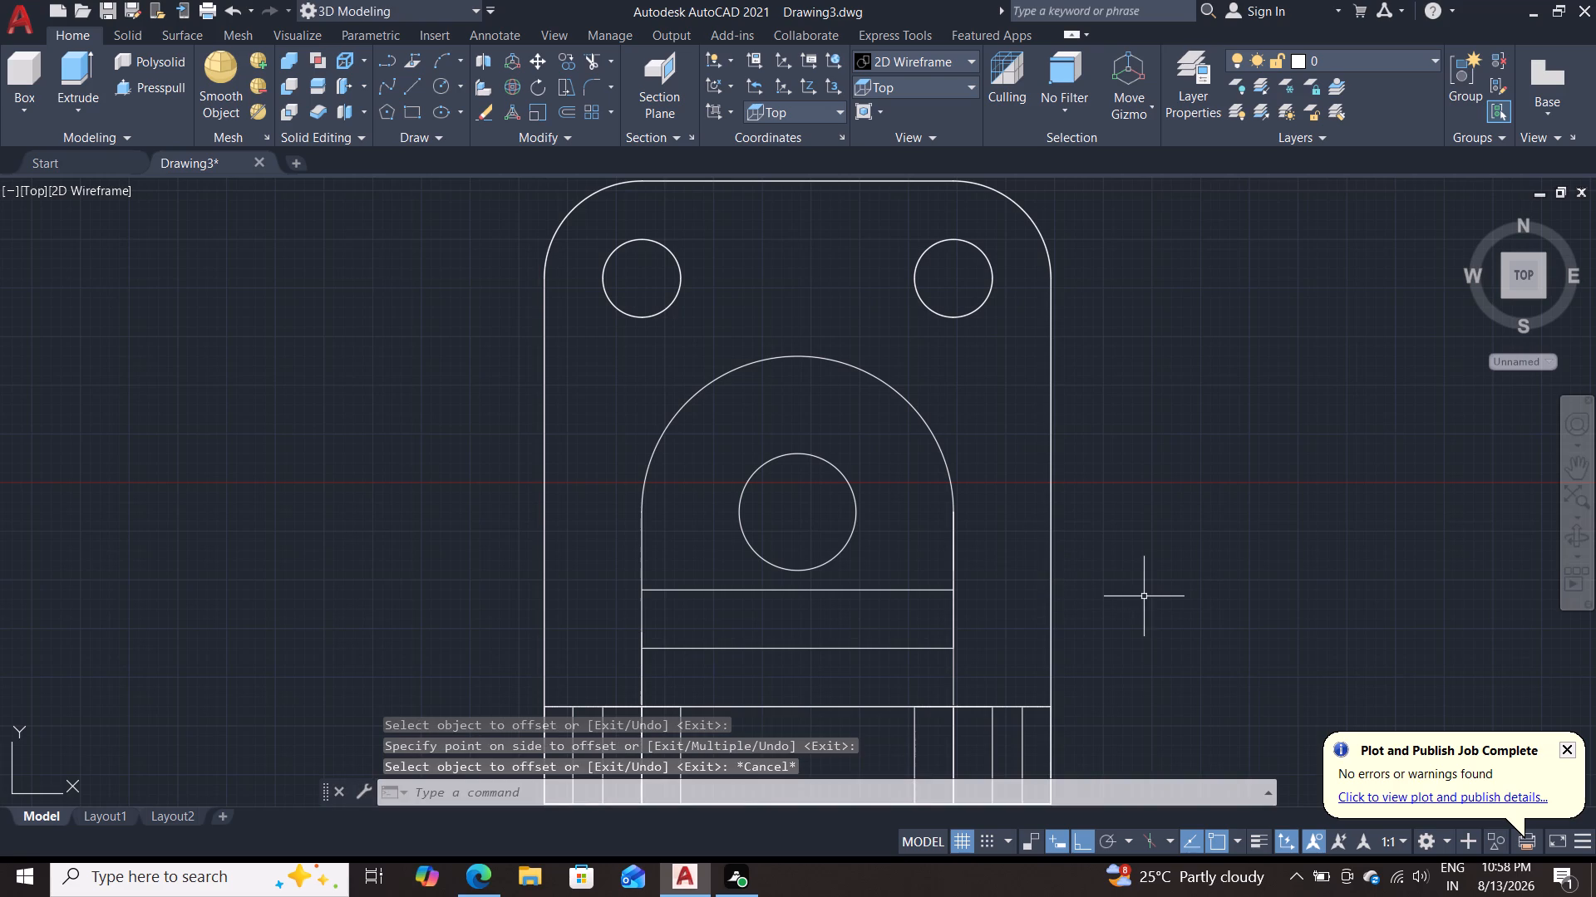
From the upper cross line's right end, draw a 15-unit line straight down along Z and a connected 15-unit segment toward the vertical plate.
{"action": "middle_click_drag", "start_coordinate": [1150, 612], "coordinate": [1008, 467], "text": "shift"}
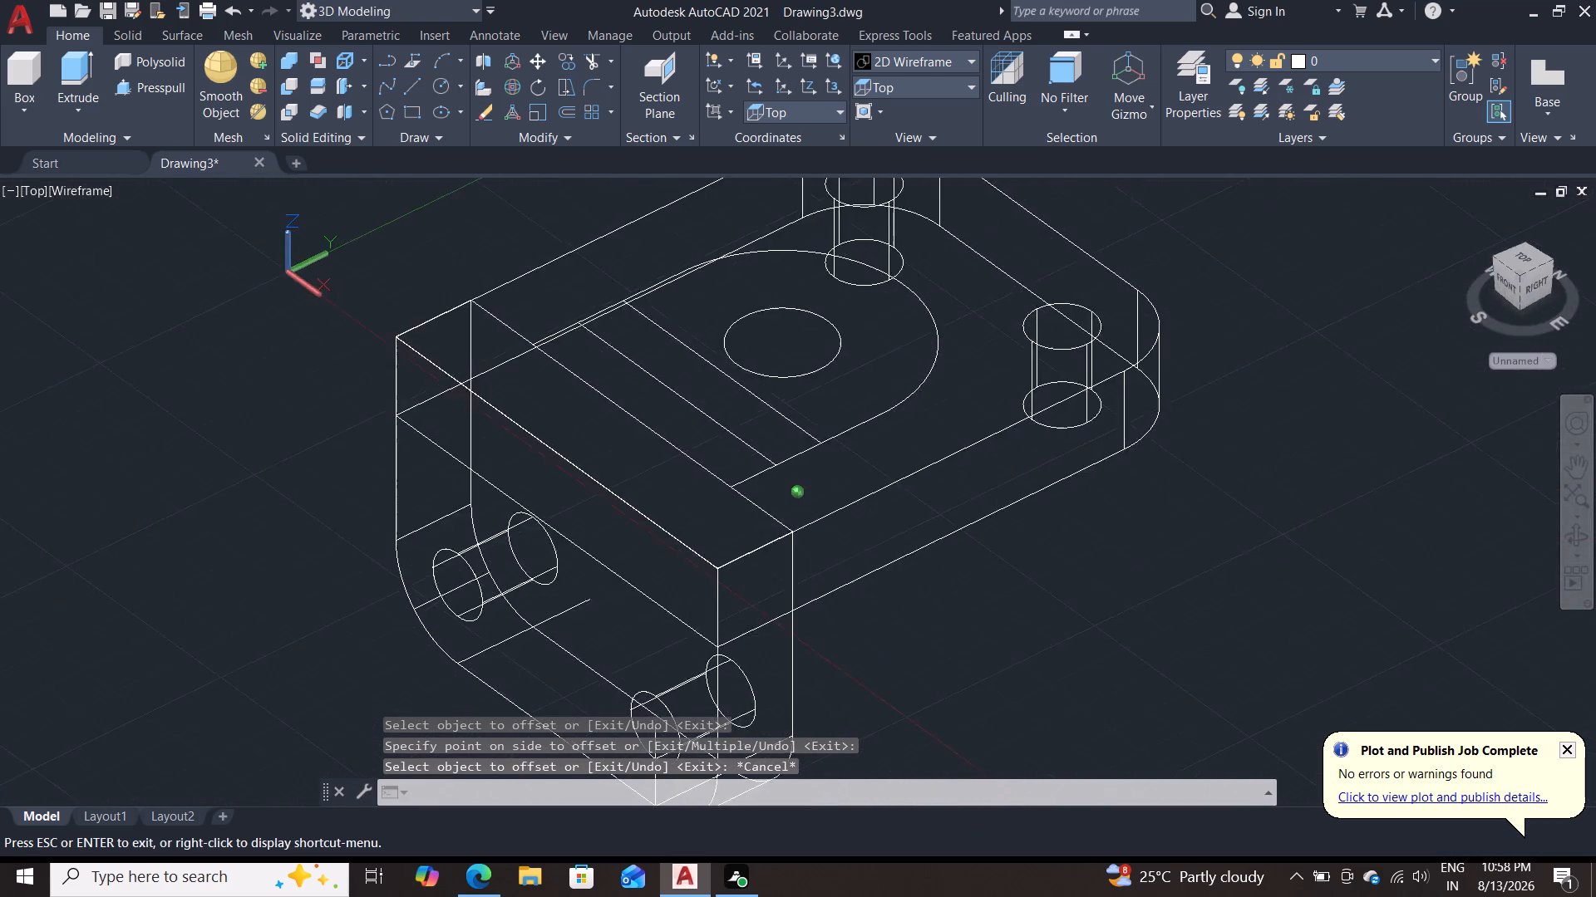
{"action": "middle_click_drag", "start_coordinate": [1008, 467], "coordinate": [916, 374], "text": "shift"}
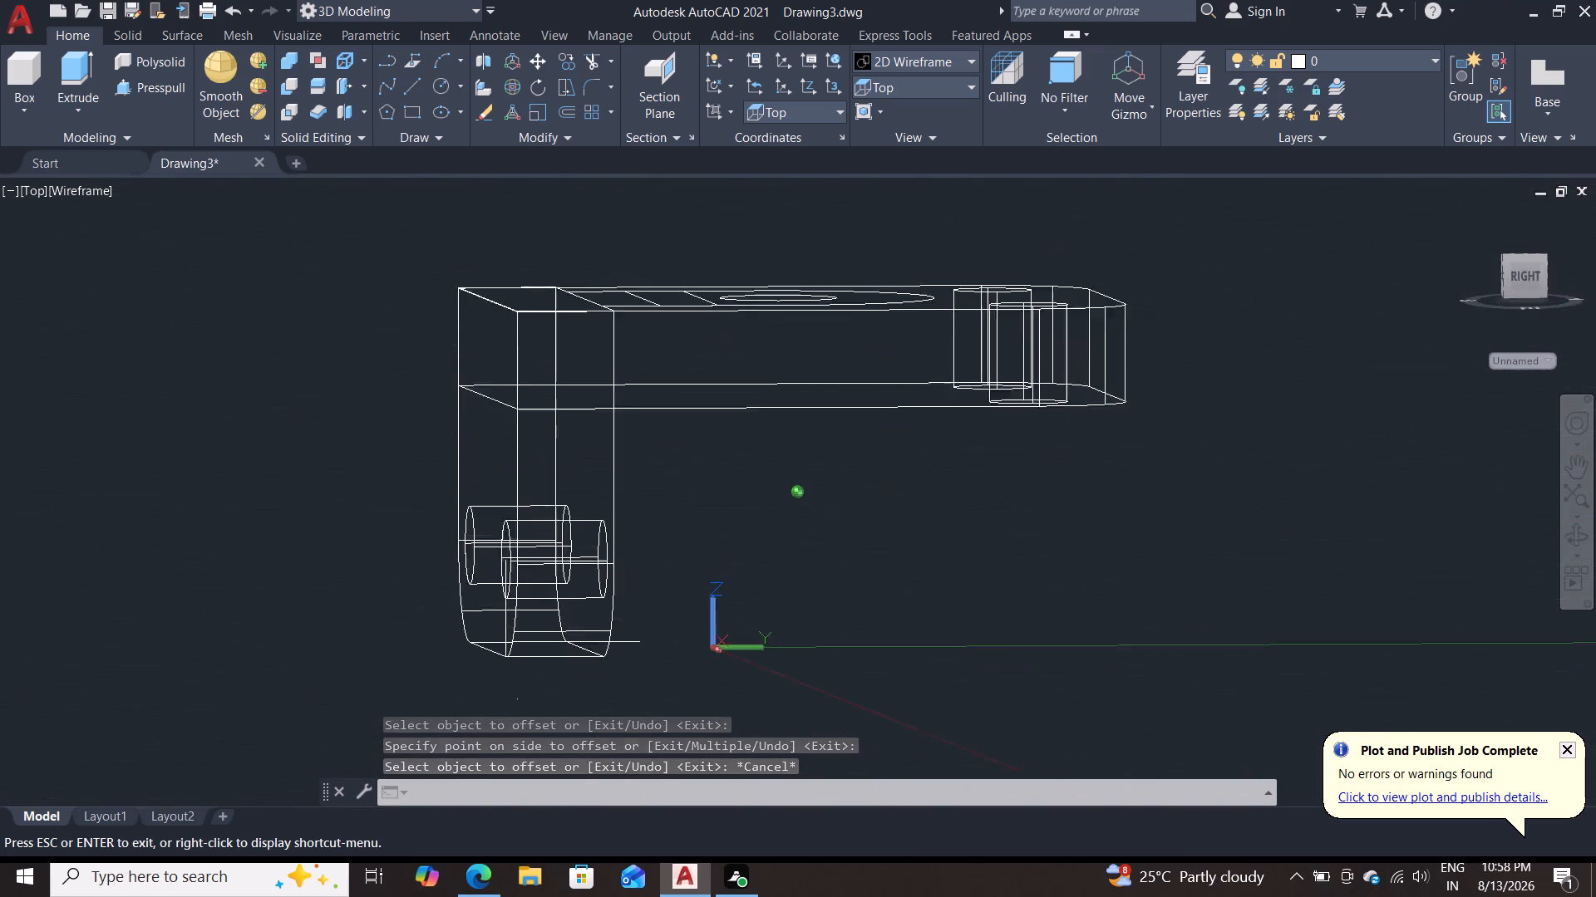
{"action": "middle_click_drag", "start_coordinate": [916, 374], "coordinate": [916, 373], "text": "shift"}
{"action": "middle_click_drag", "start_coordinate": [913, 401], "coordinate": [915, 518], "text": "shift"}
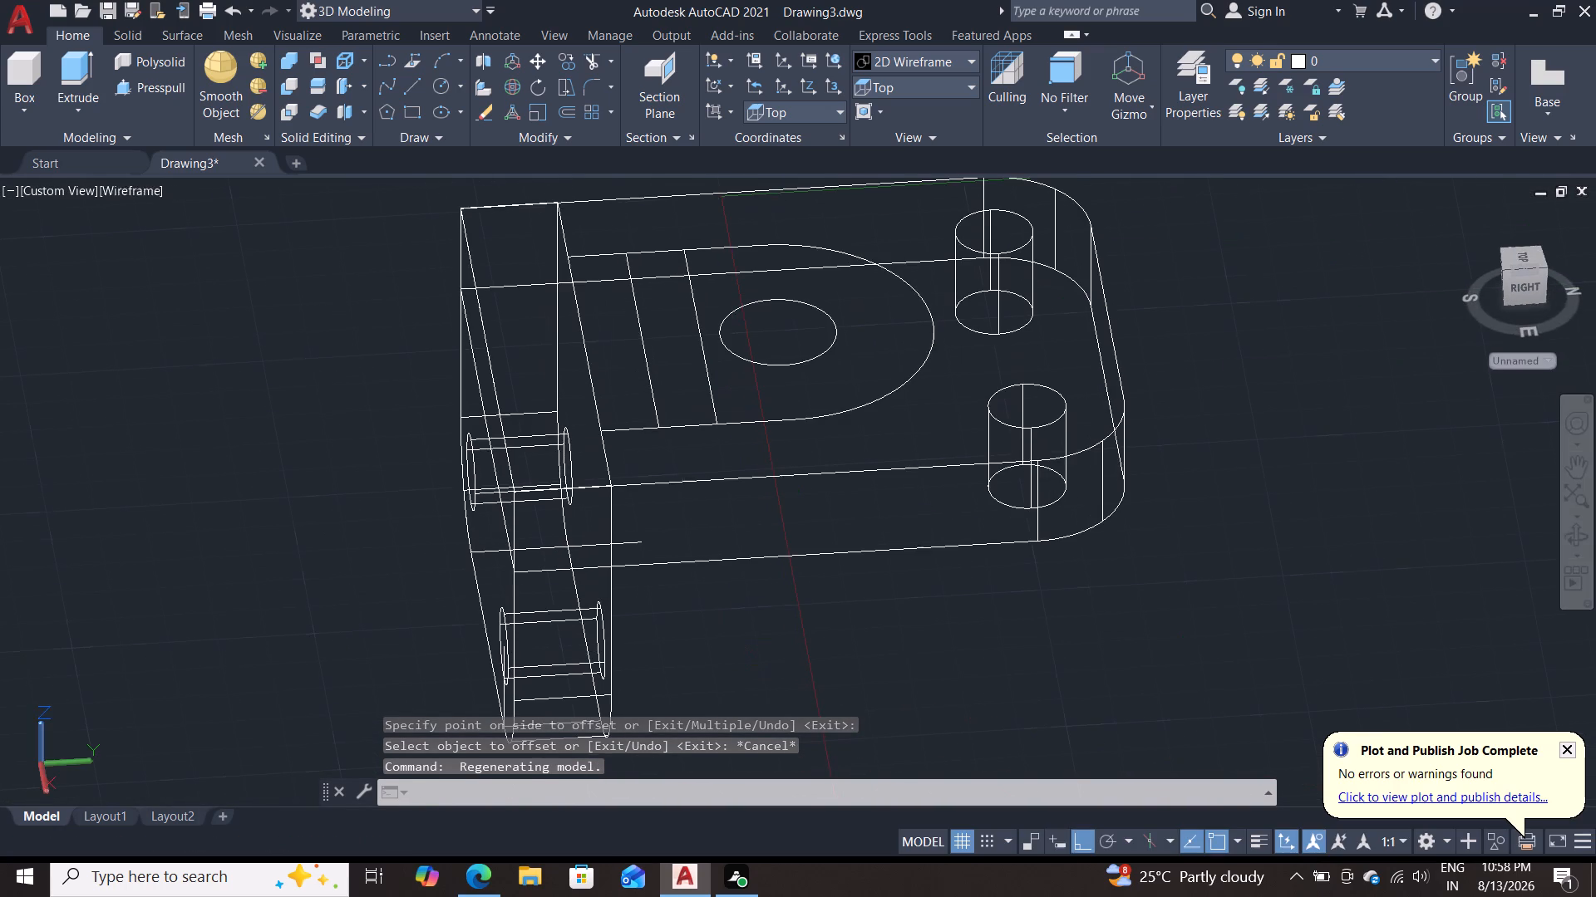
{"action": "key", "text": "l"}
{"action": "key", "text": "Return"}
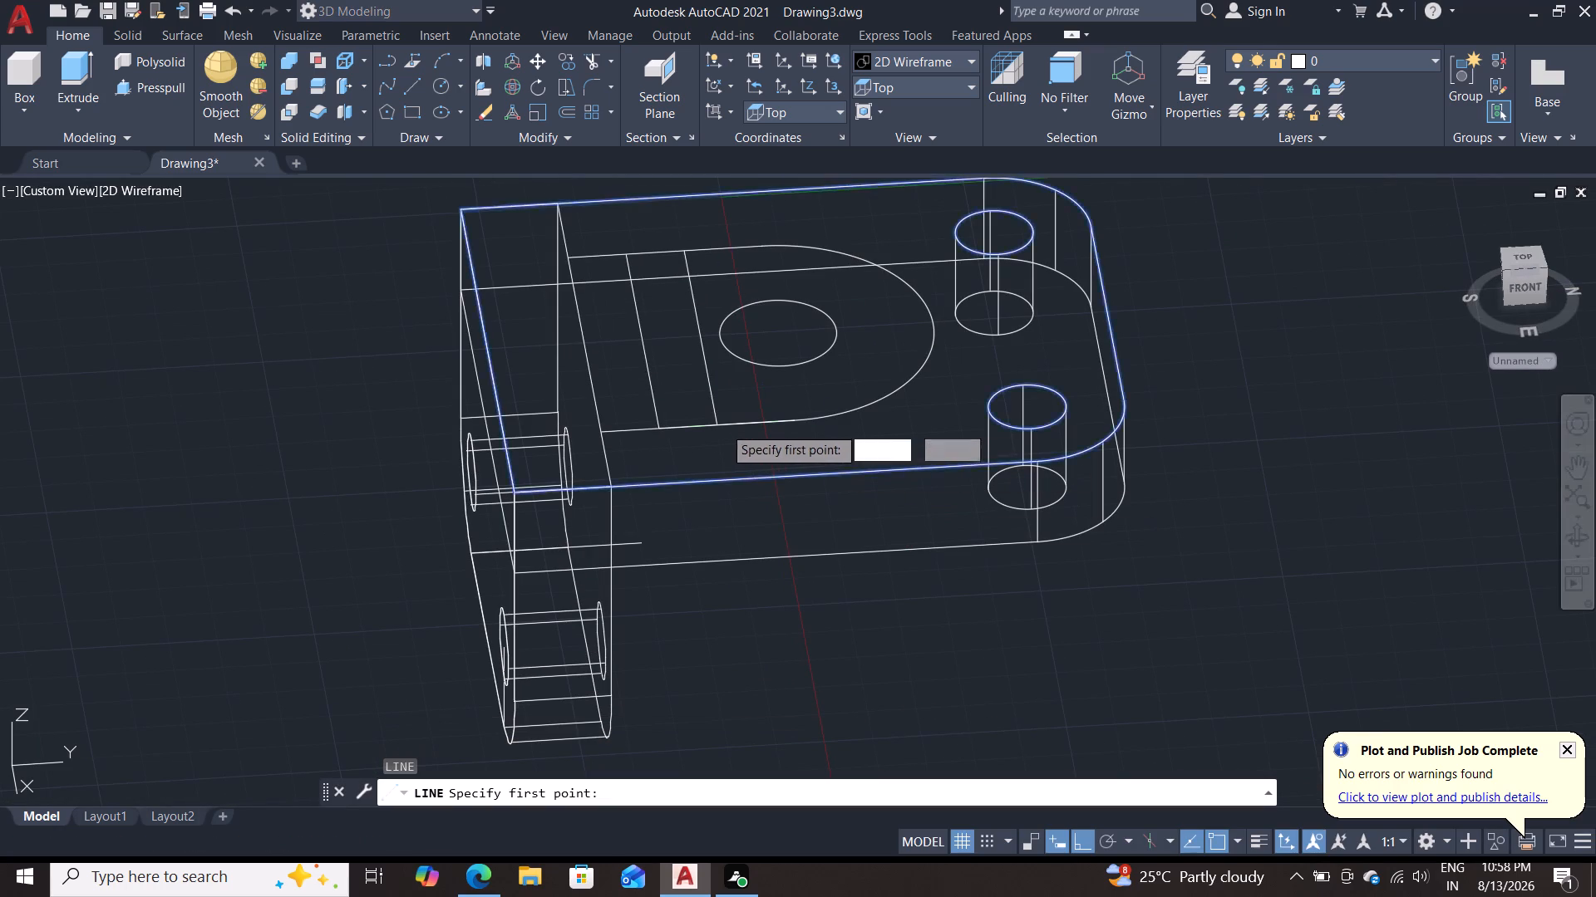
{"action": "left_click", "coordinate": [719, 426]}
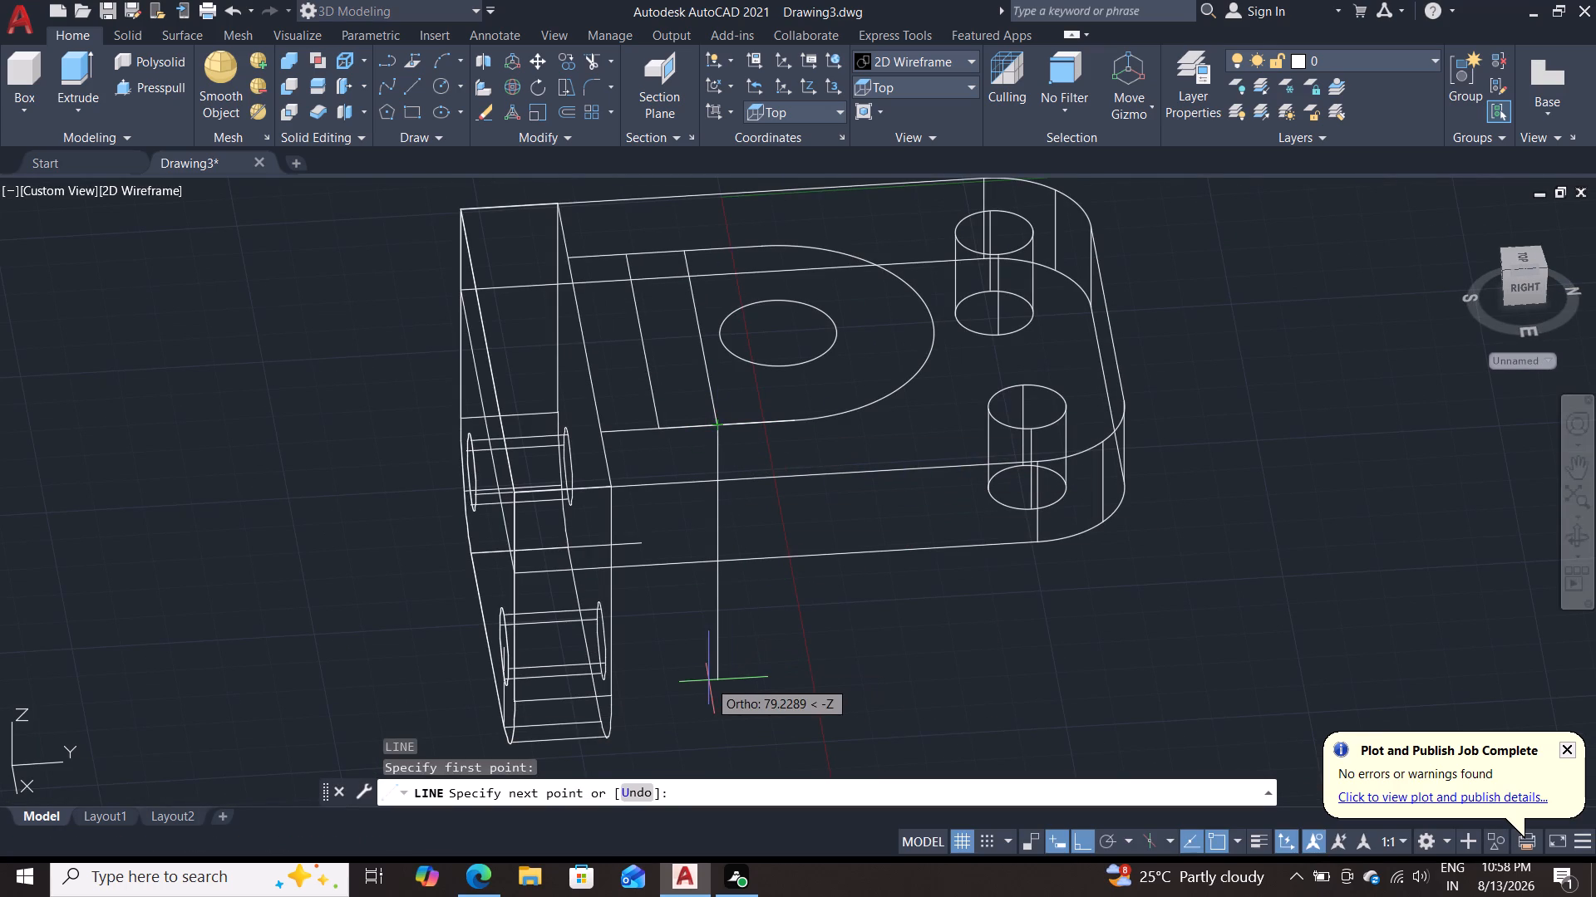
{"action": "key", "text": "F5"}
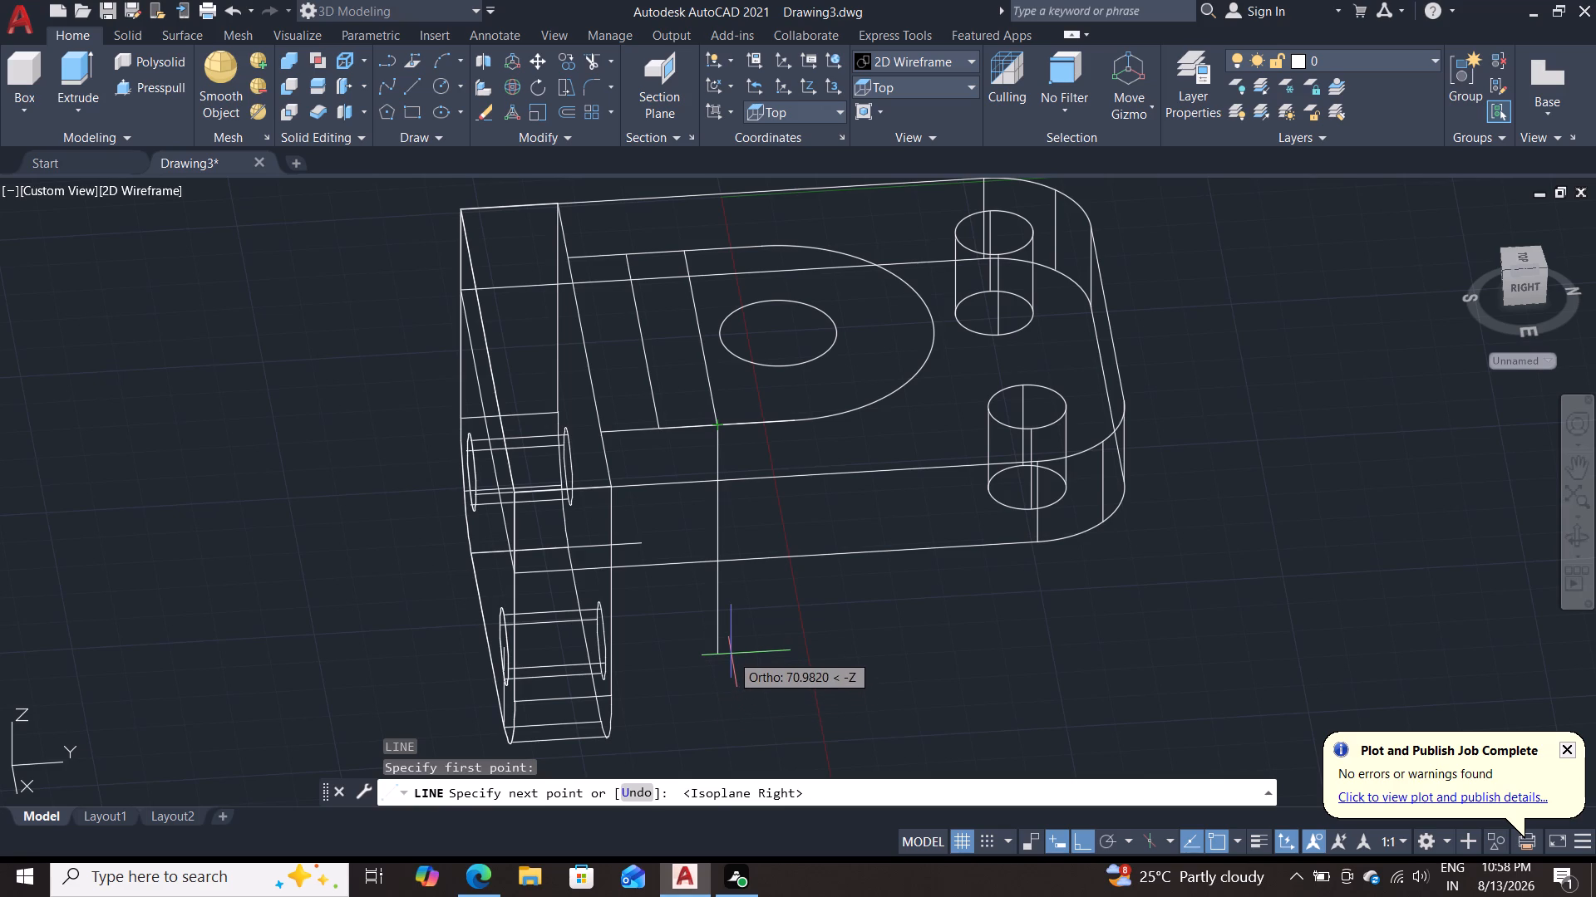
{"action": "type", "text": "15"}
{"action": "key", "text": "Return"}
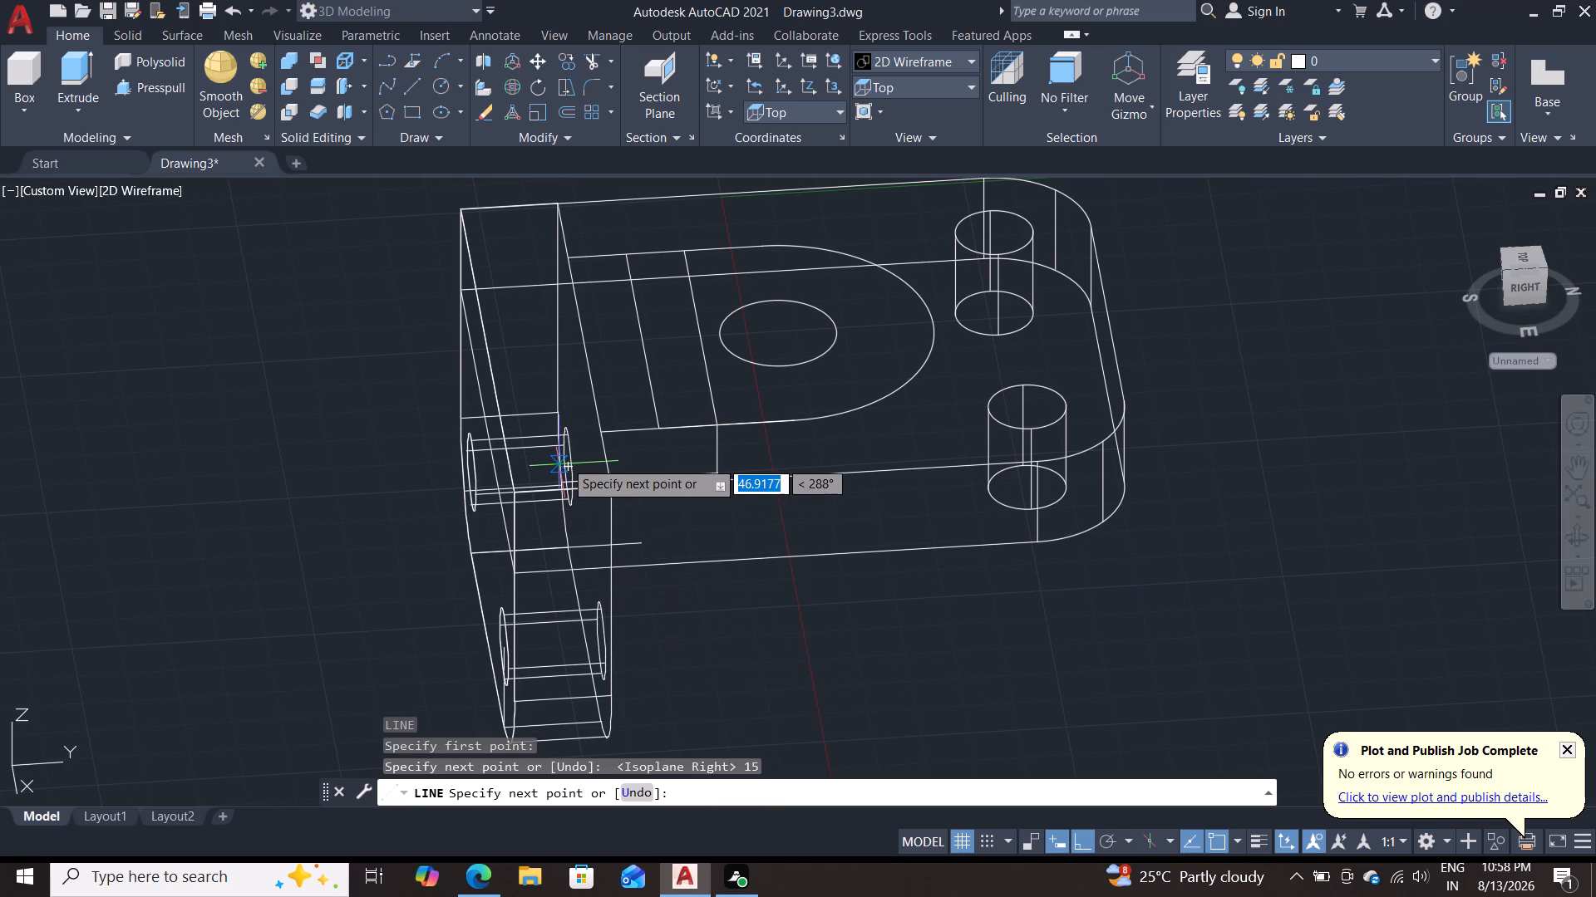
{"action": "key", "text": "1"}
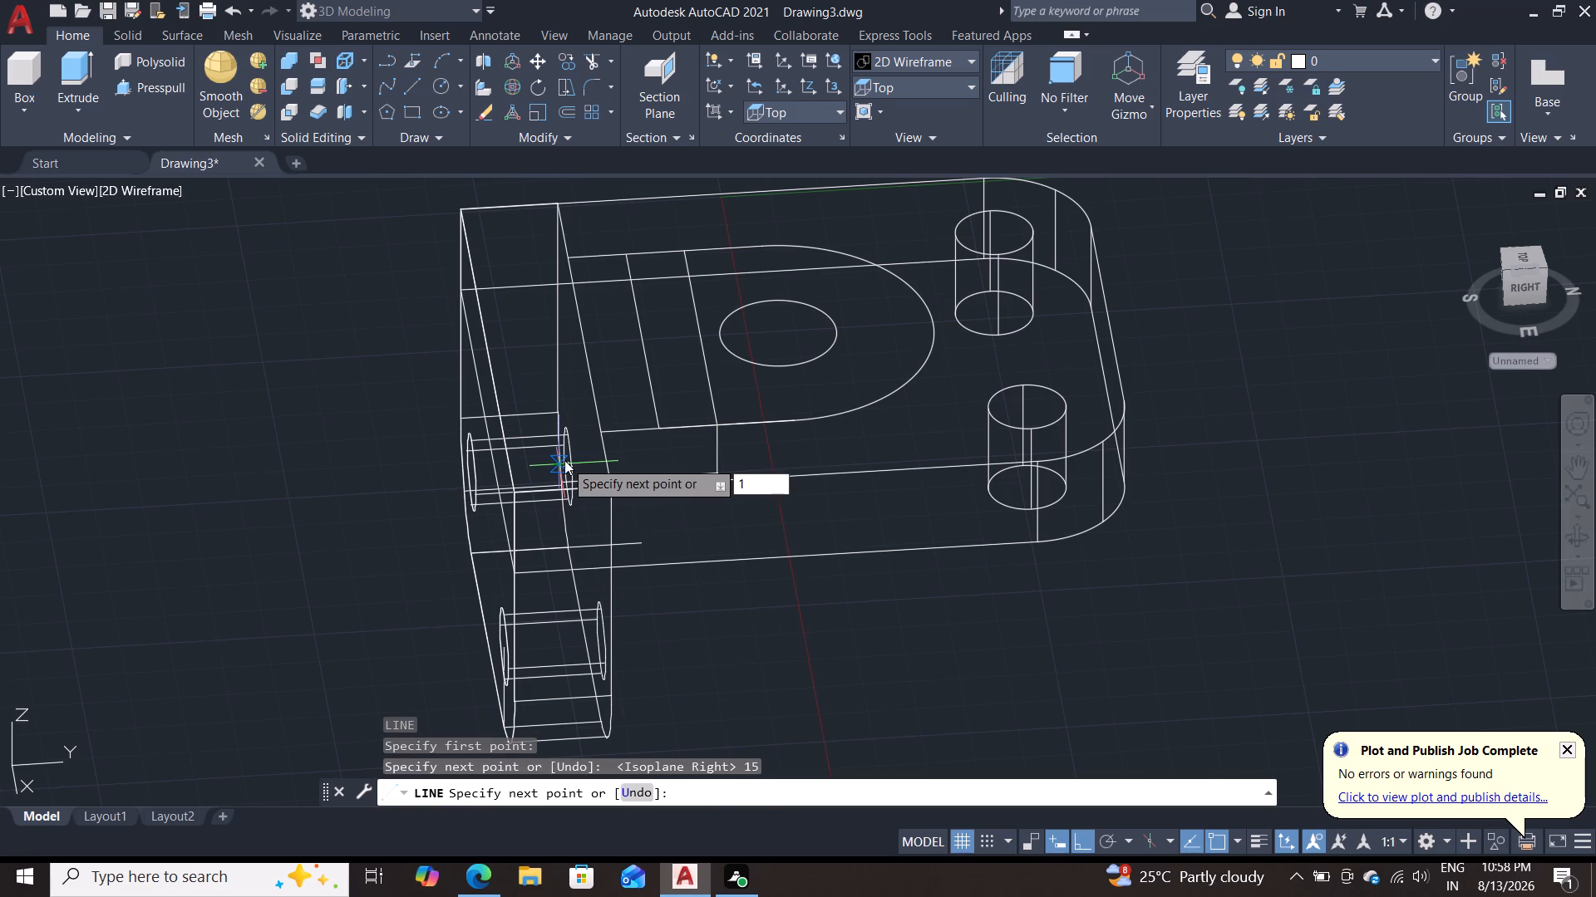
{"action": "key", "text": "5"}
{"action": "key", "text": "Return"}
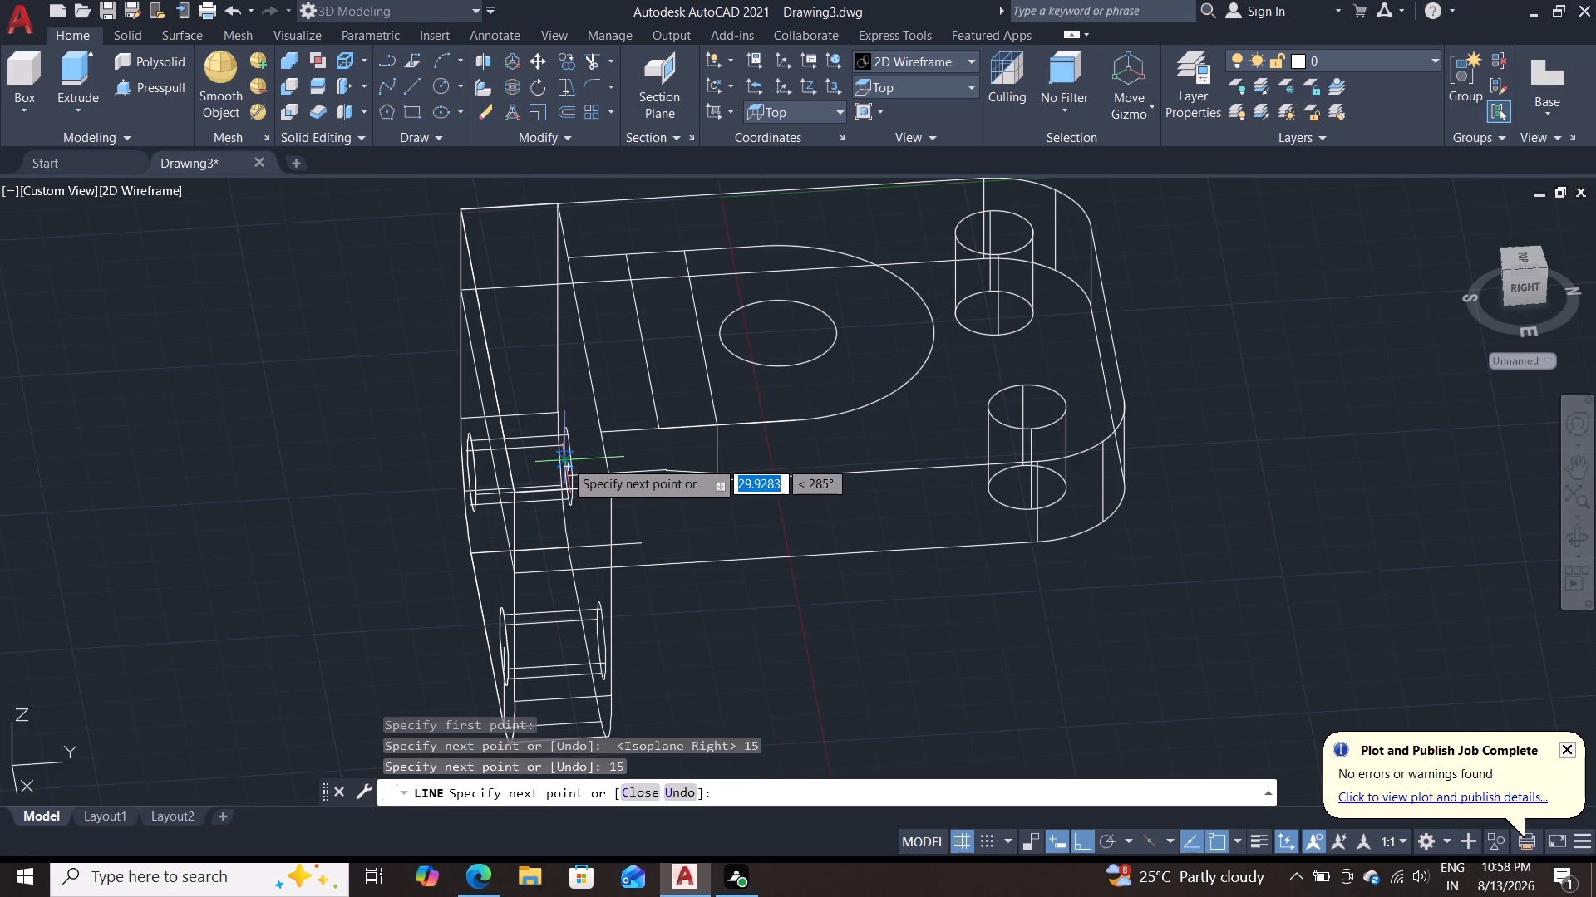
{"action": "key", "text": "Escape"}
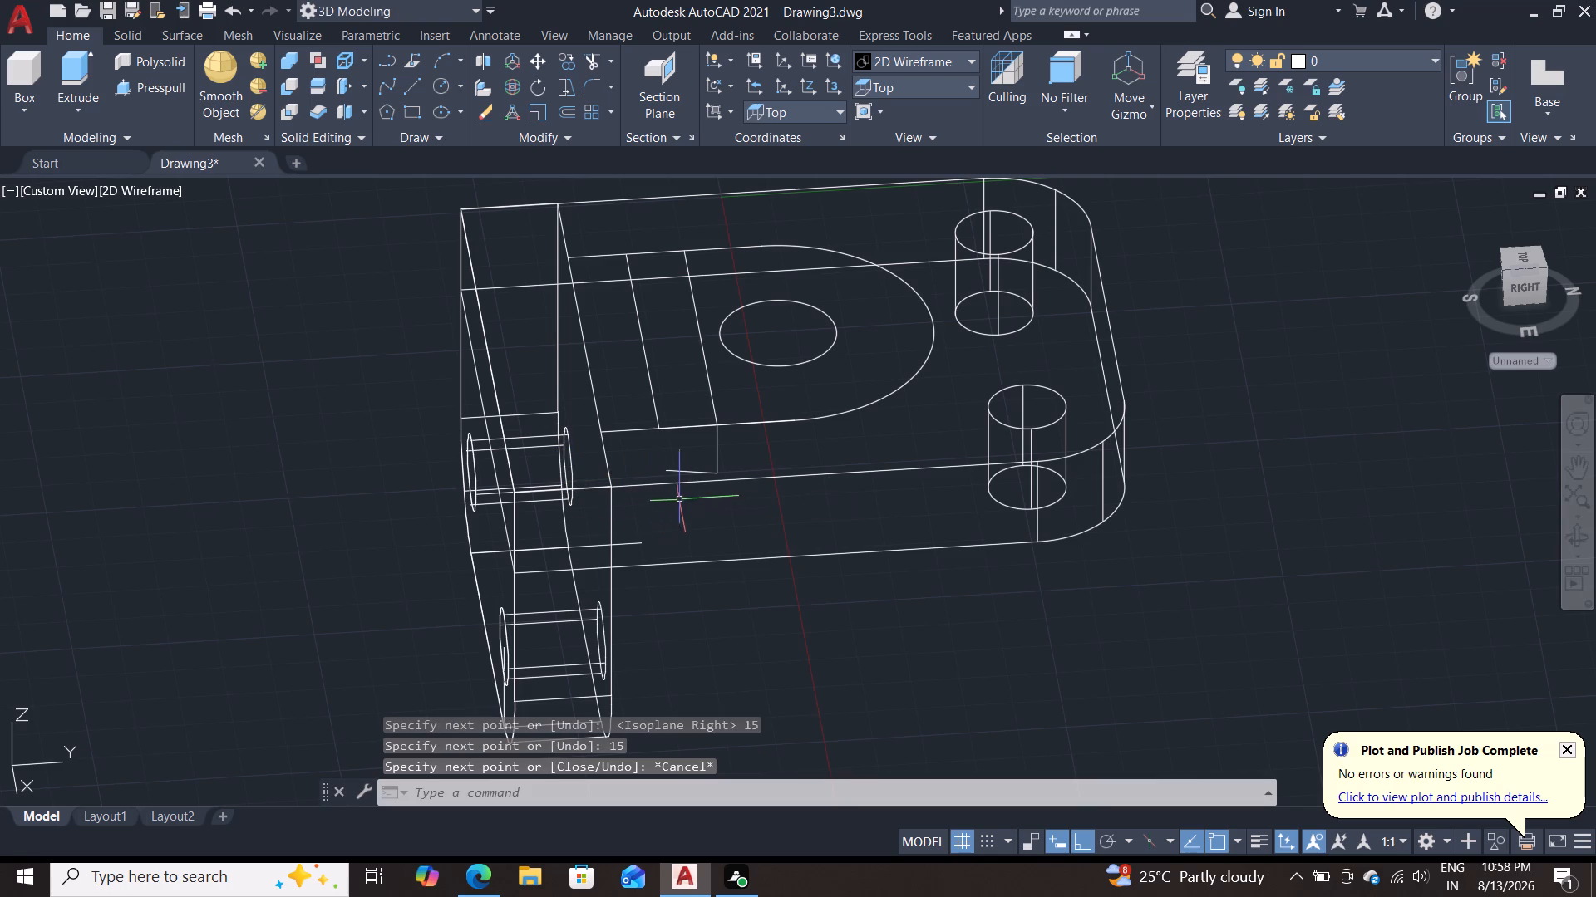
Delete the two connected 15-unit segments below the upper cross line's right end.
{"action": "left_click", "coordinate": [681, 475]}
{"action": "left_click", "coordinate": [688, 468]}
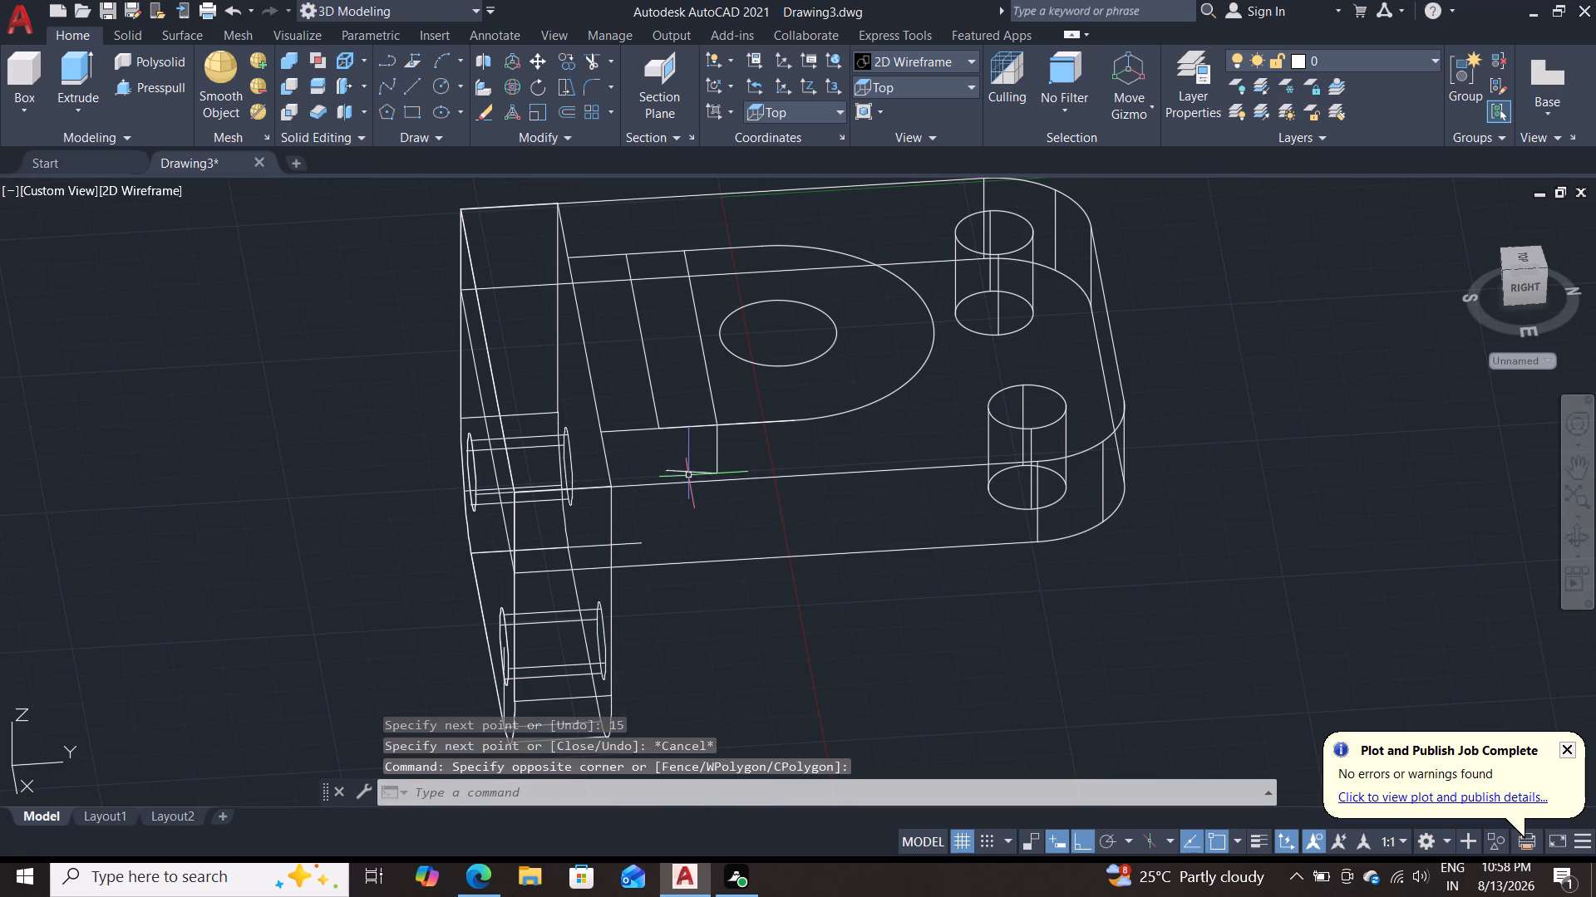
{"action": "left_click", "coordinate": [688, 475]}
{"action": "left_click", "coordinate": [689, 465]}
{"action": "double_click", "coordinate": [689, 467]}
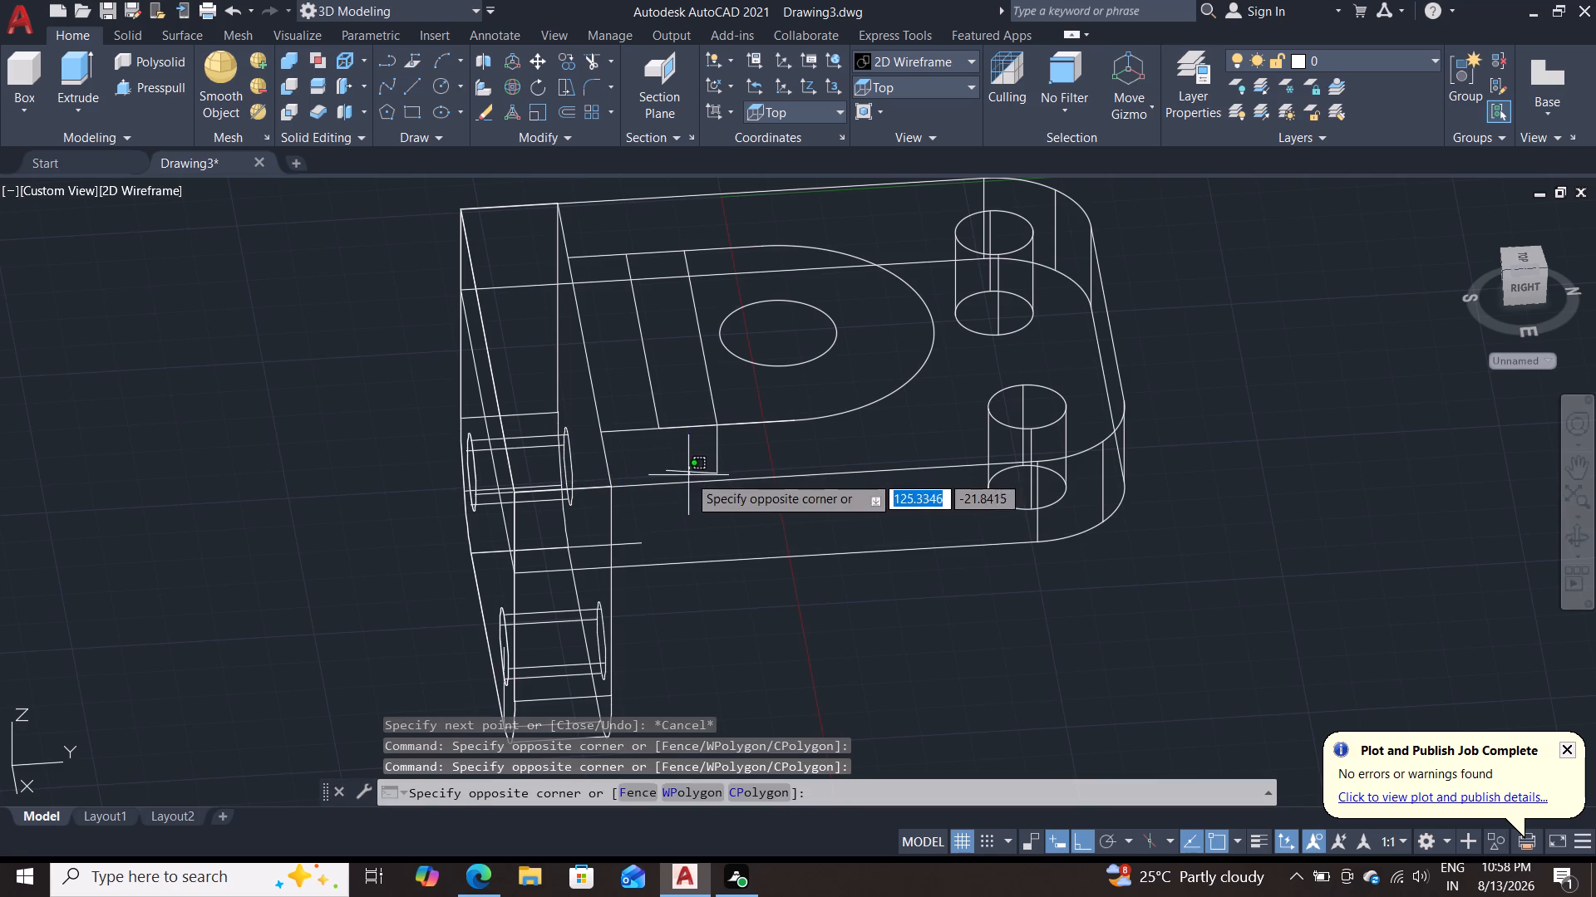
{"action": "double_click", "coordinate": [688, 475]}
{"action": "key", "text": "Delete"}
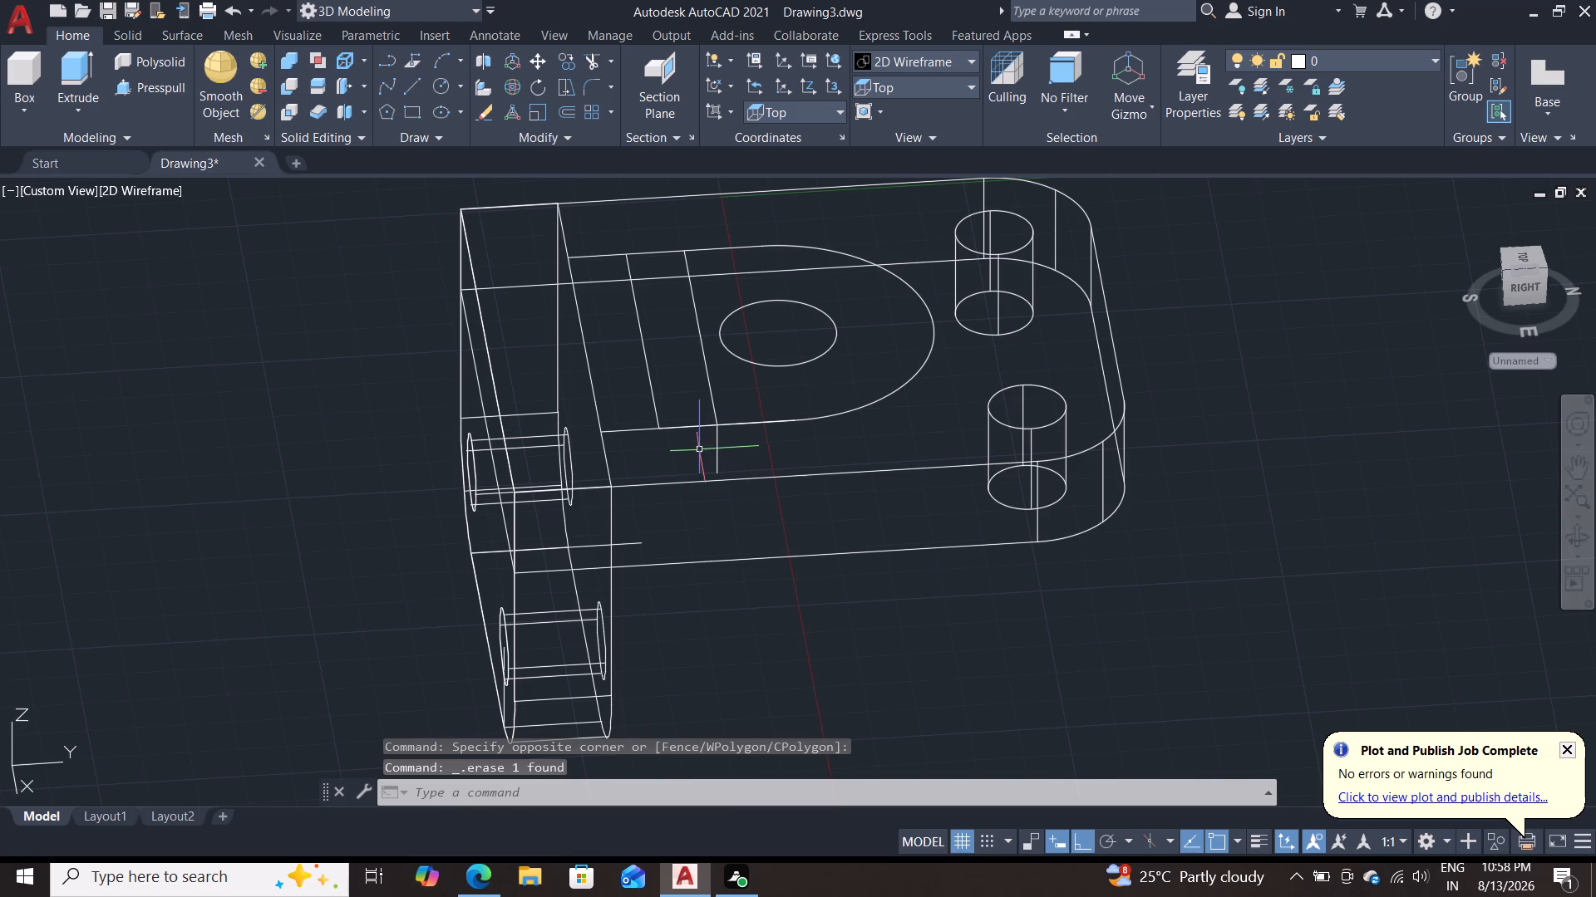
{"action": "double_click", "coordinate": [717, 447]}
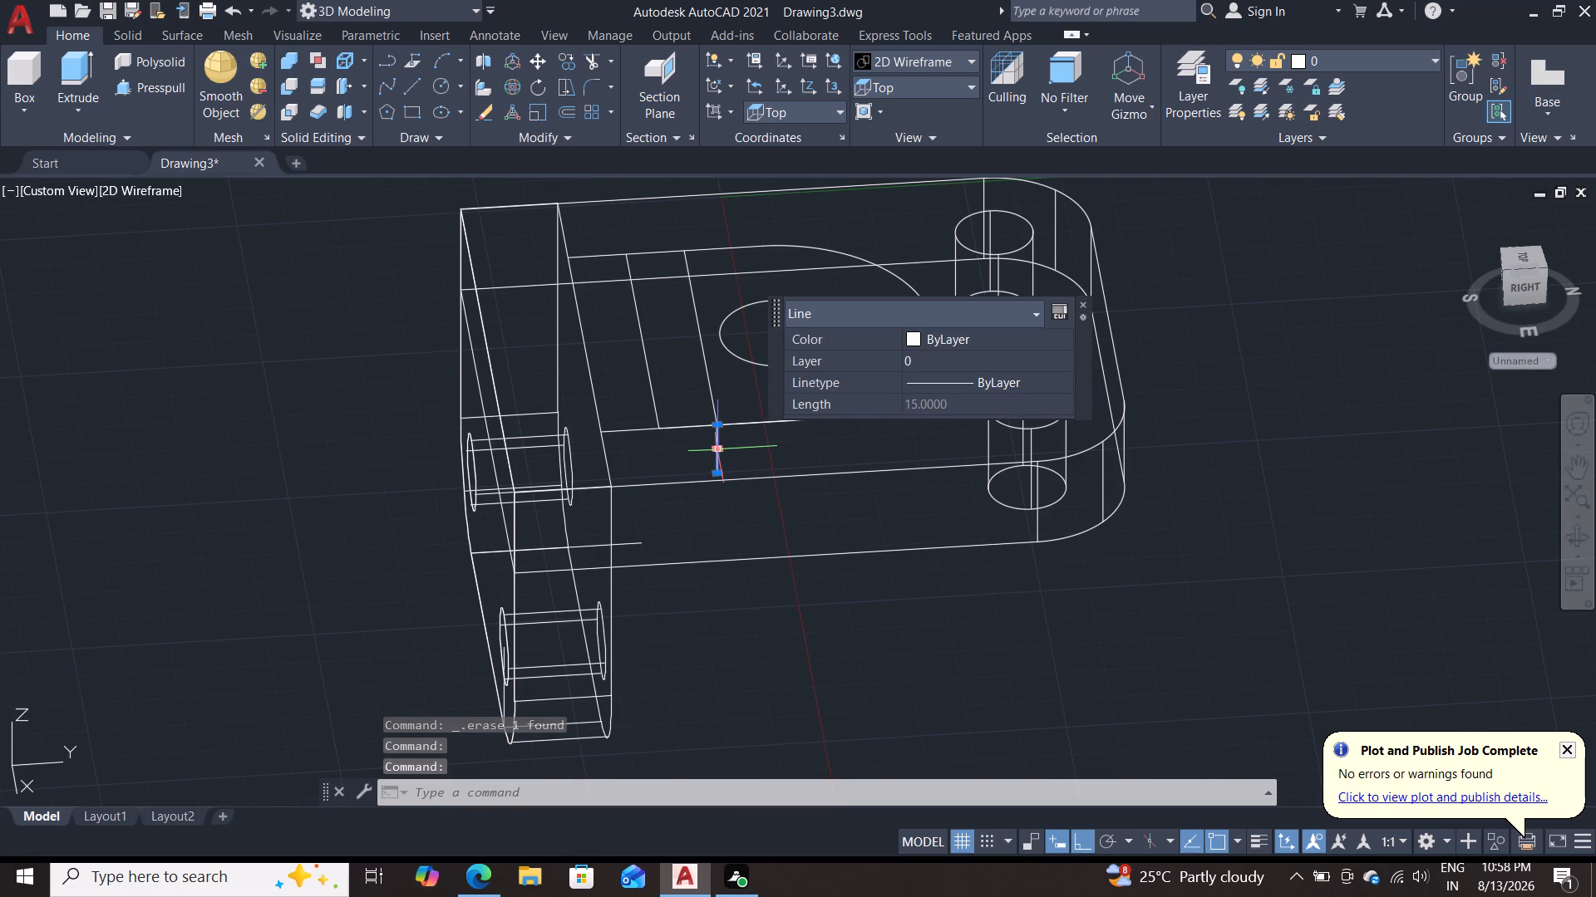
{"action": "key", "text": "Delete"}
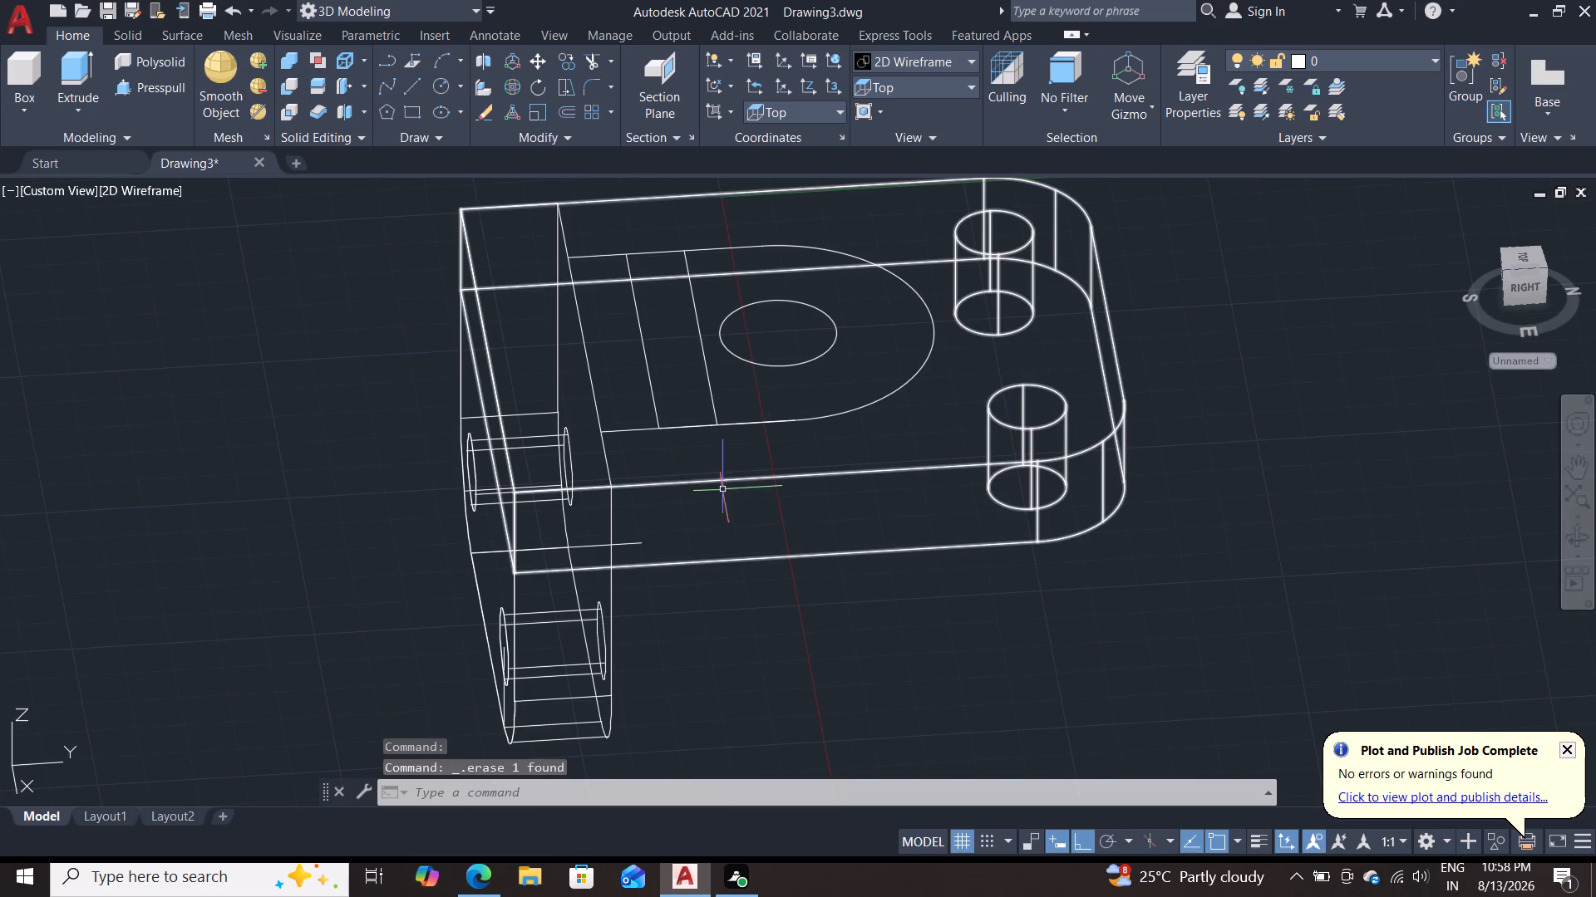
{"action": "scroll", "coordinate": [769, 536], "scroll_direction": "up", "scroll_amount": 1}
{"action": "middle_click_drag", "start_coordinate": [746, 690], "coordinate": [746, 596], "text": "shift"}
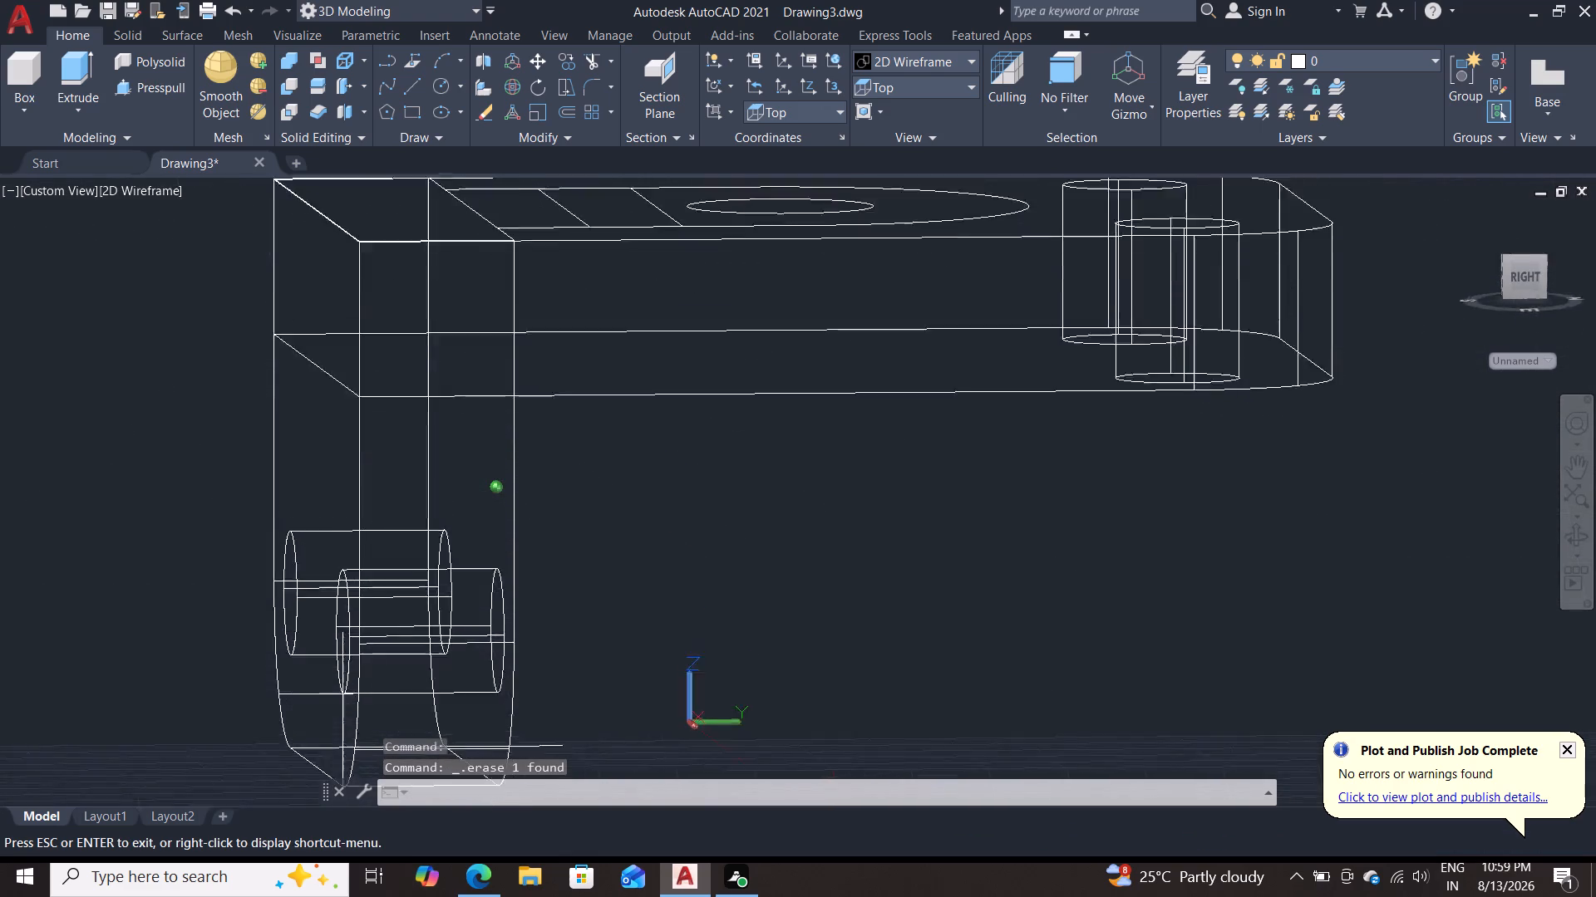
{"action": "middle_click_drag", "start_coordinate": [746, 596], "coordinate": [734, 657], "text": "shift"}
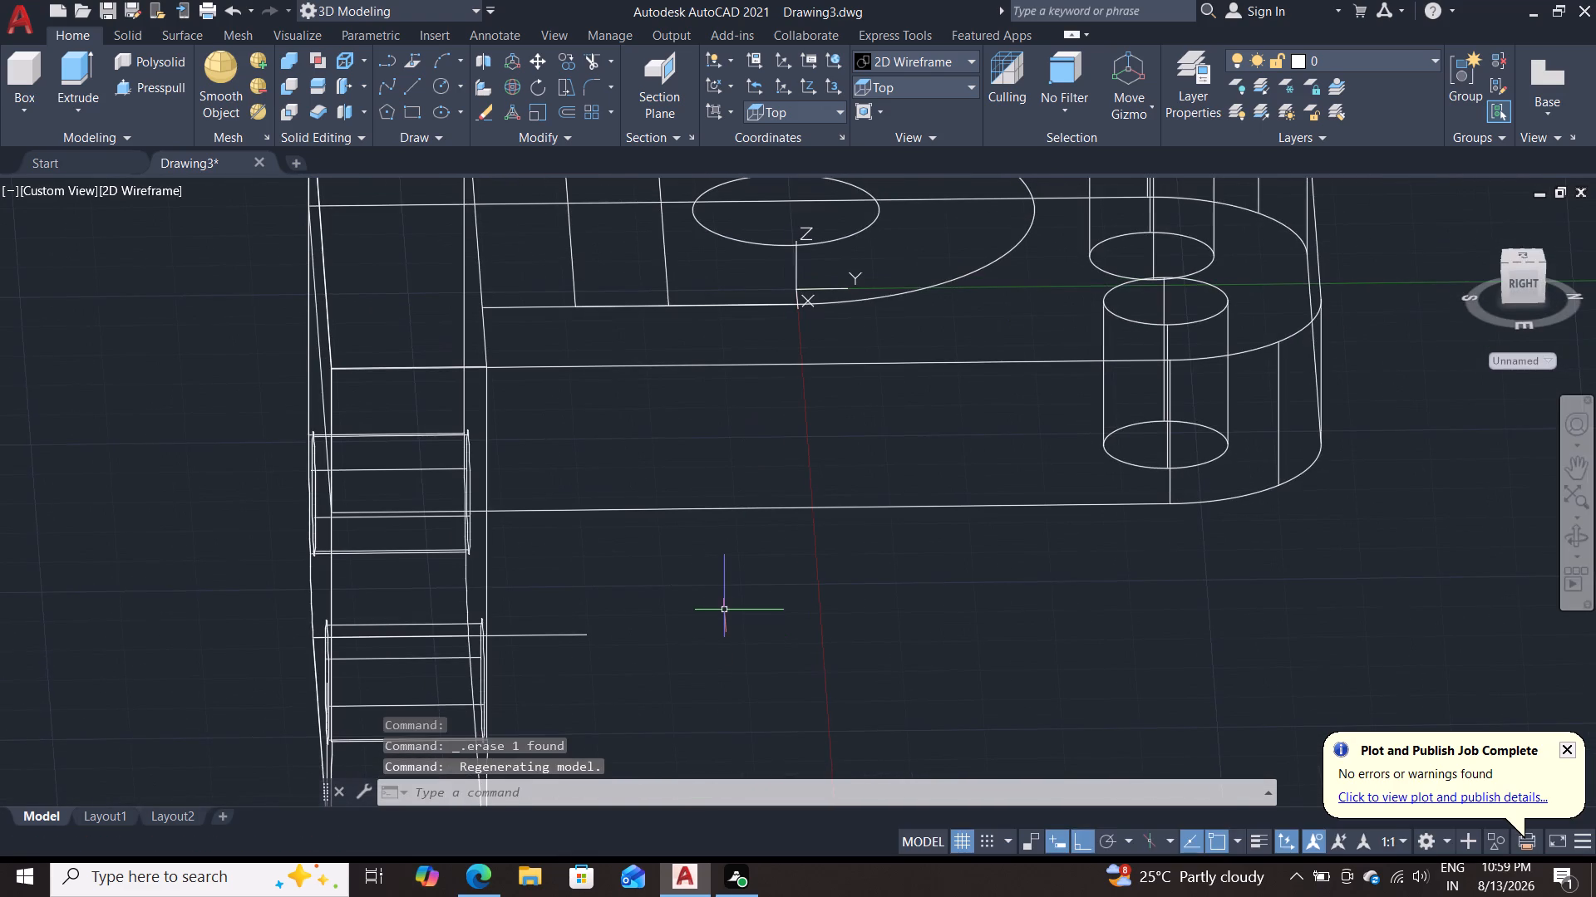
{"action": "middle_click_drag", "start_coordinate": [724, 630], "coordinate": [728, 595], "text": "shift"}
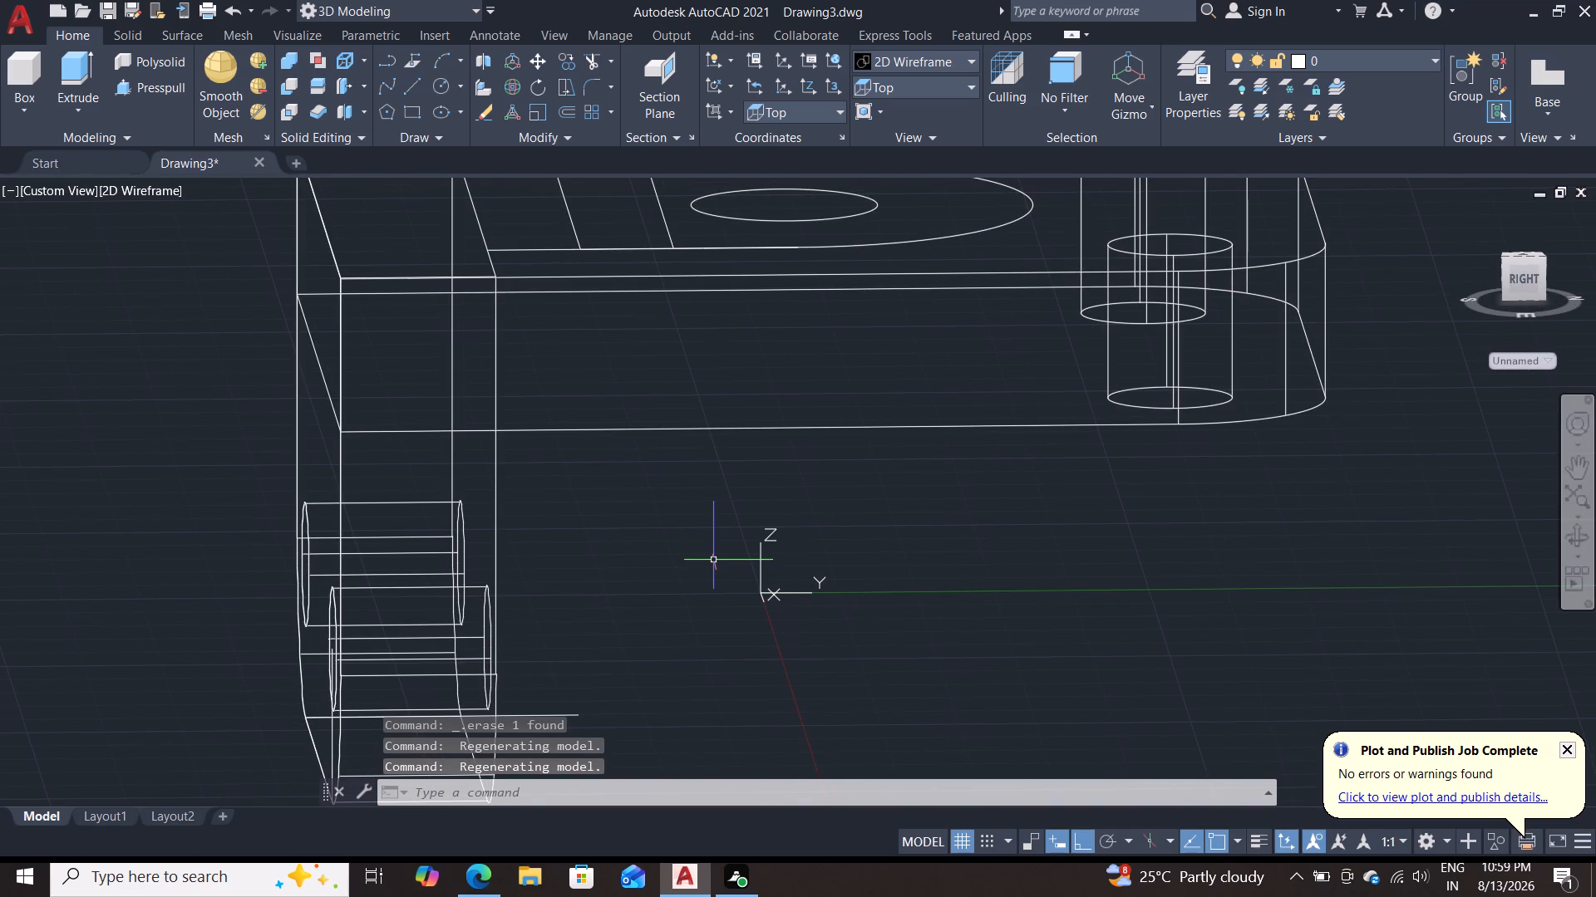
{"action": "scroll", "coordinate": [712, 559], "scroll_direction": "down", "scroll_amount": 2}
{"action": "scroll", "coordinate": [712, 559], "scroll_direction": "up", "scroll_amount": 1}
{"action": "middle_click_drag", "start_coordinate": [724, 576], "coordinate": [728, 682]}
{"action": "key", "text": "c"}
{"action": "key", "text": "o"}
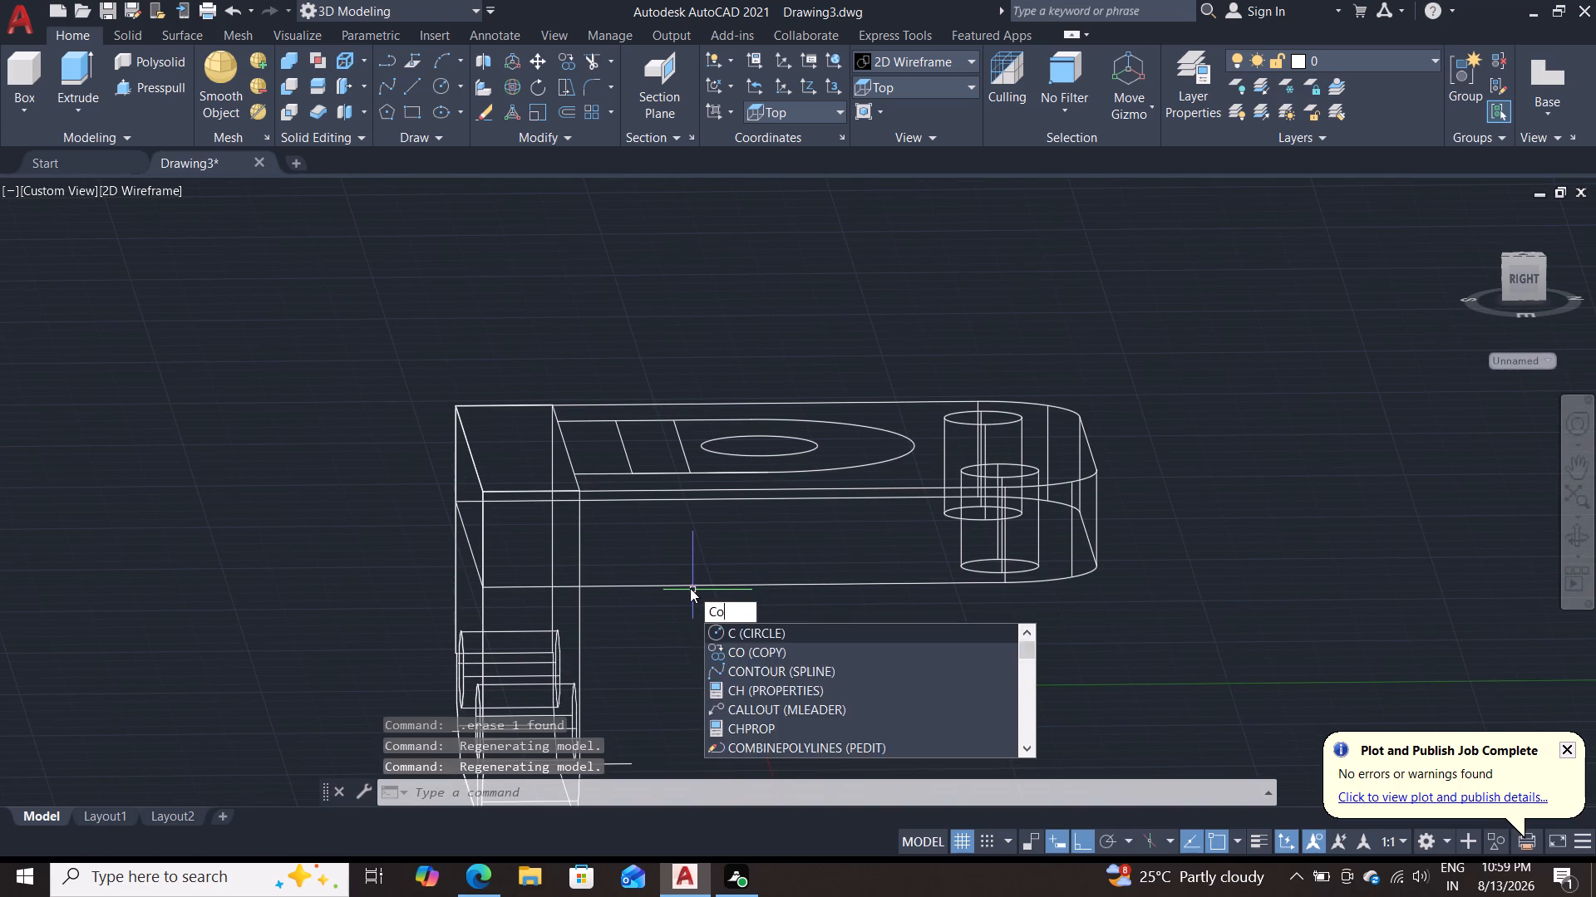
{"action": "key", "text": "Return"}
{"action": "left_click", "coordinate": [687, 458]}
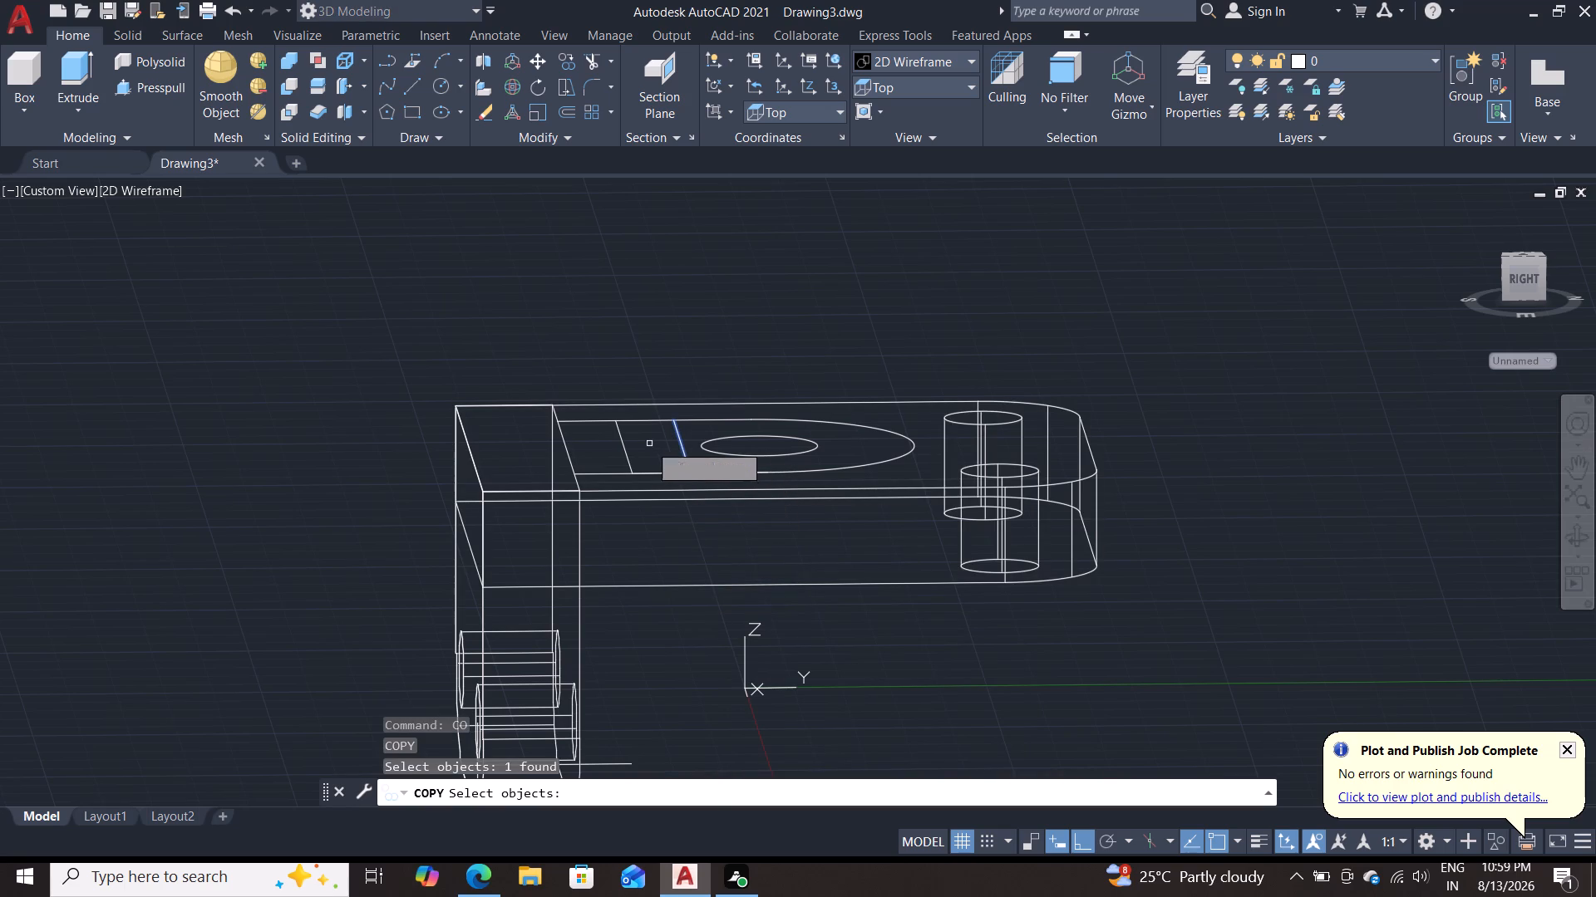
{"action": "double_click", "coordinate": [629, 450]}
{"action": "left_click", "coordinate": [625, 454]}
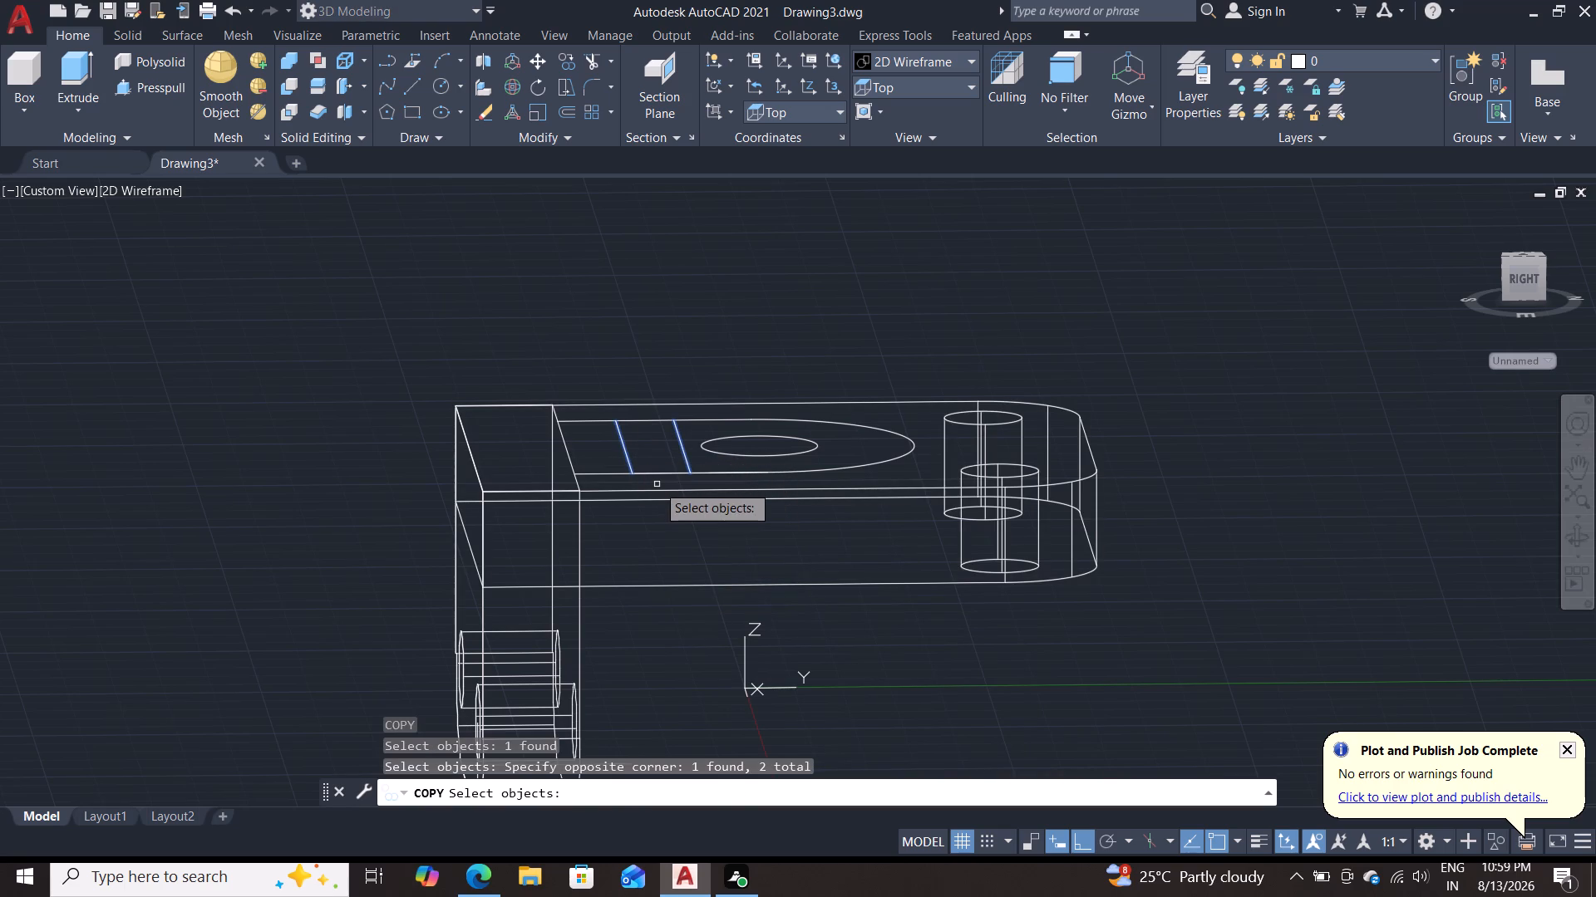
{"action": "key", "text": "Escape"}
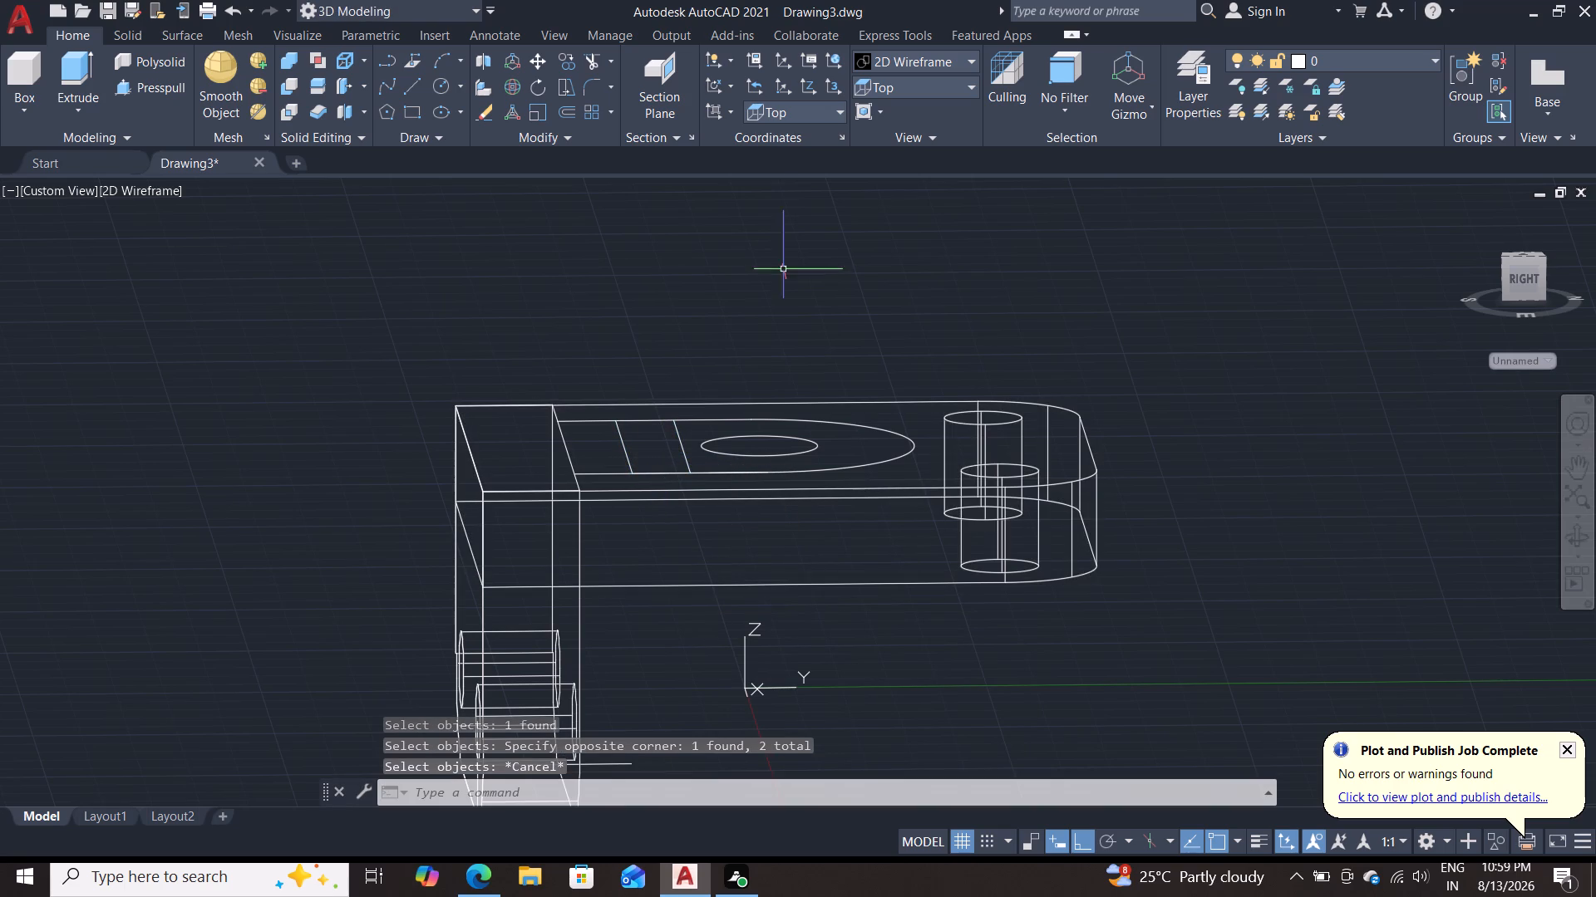
Return the model to the Top view with the lug's cross lines in sight.
{"action": "left_click", "coordinate": [898, 81]}
{"action": "left_click", "coordinate": [900, 115]}
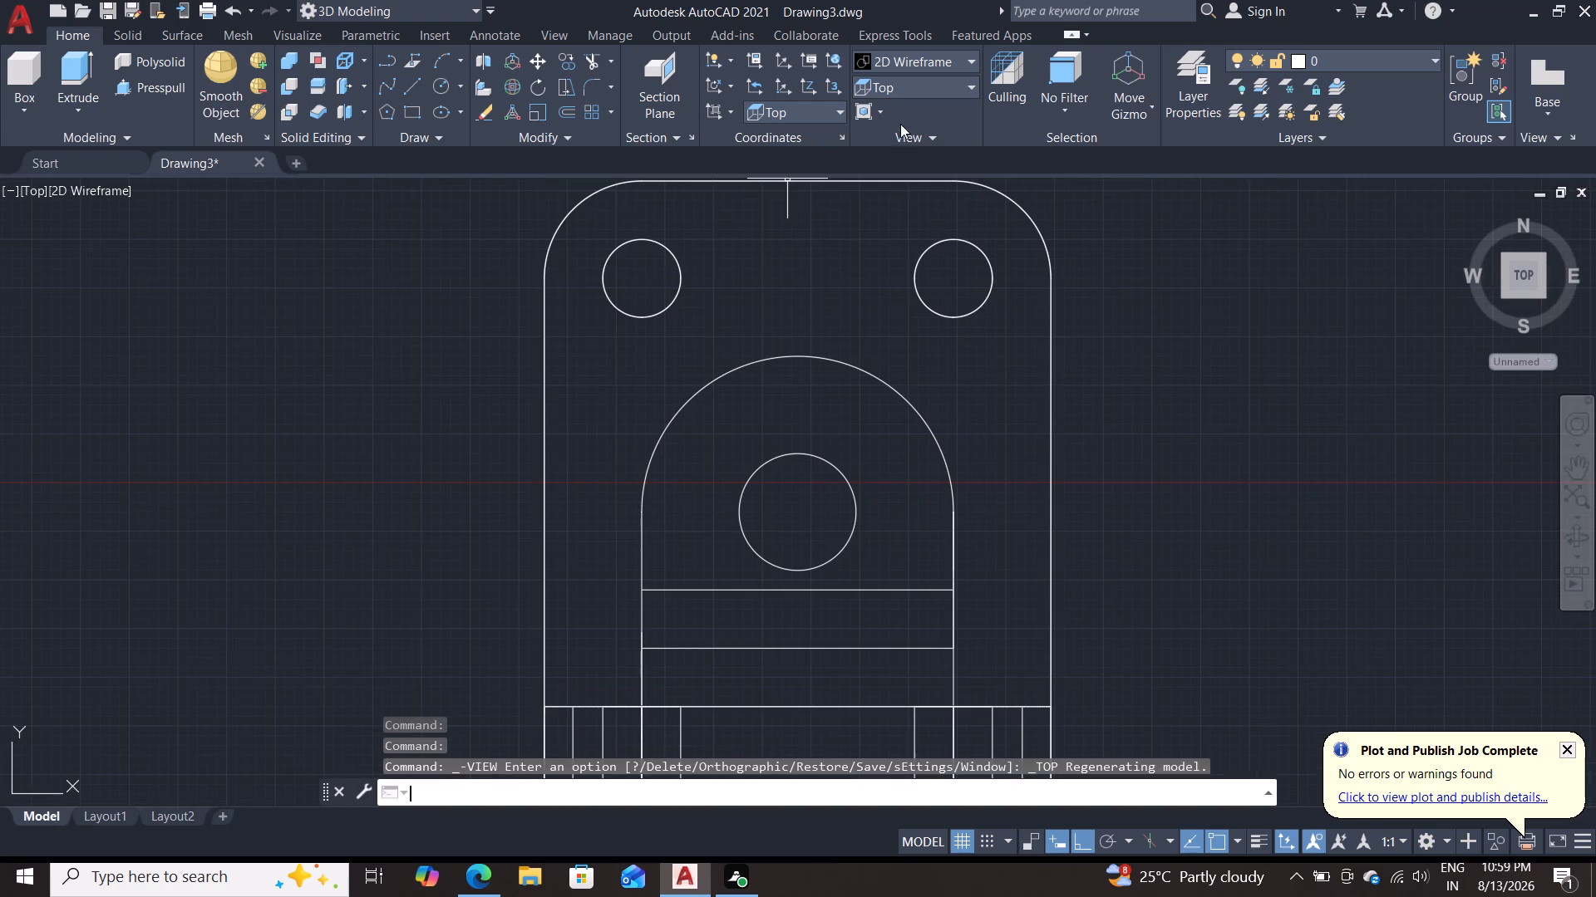
{"action": "middle_click_drag", "start_coordinate": [1026, 444], "coordinate": [1026, 380]}
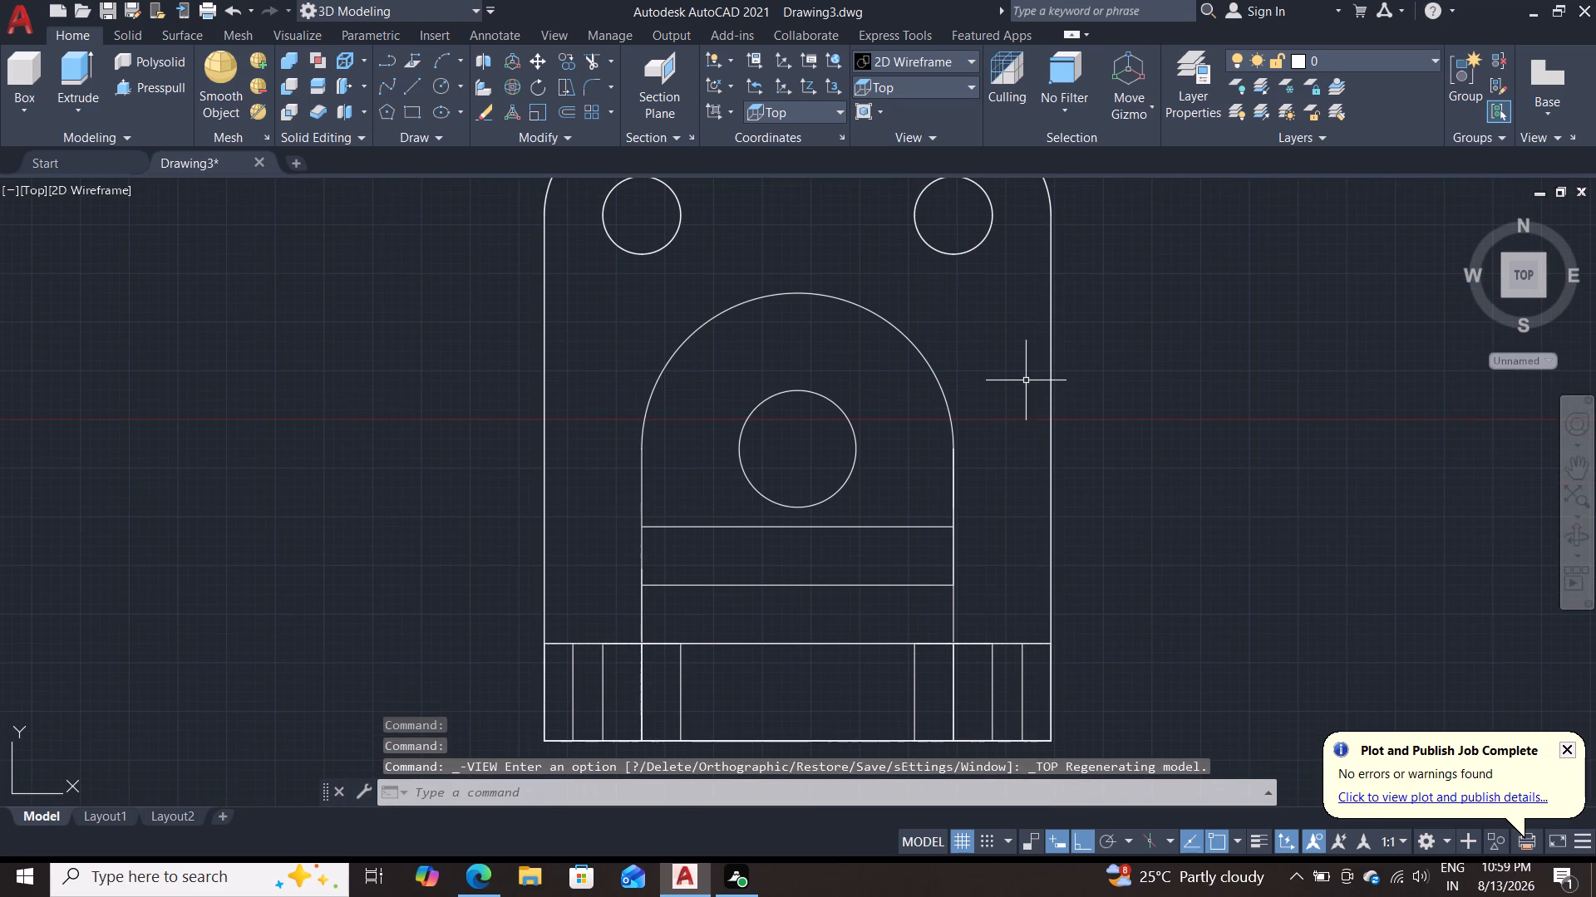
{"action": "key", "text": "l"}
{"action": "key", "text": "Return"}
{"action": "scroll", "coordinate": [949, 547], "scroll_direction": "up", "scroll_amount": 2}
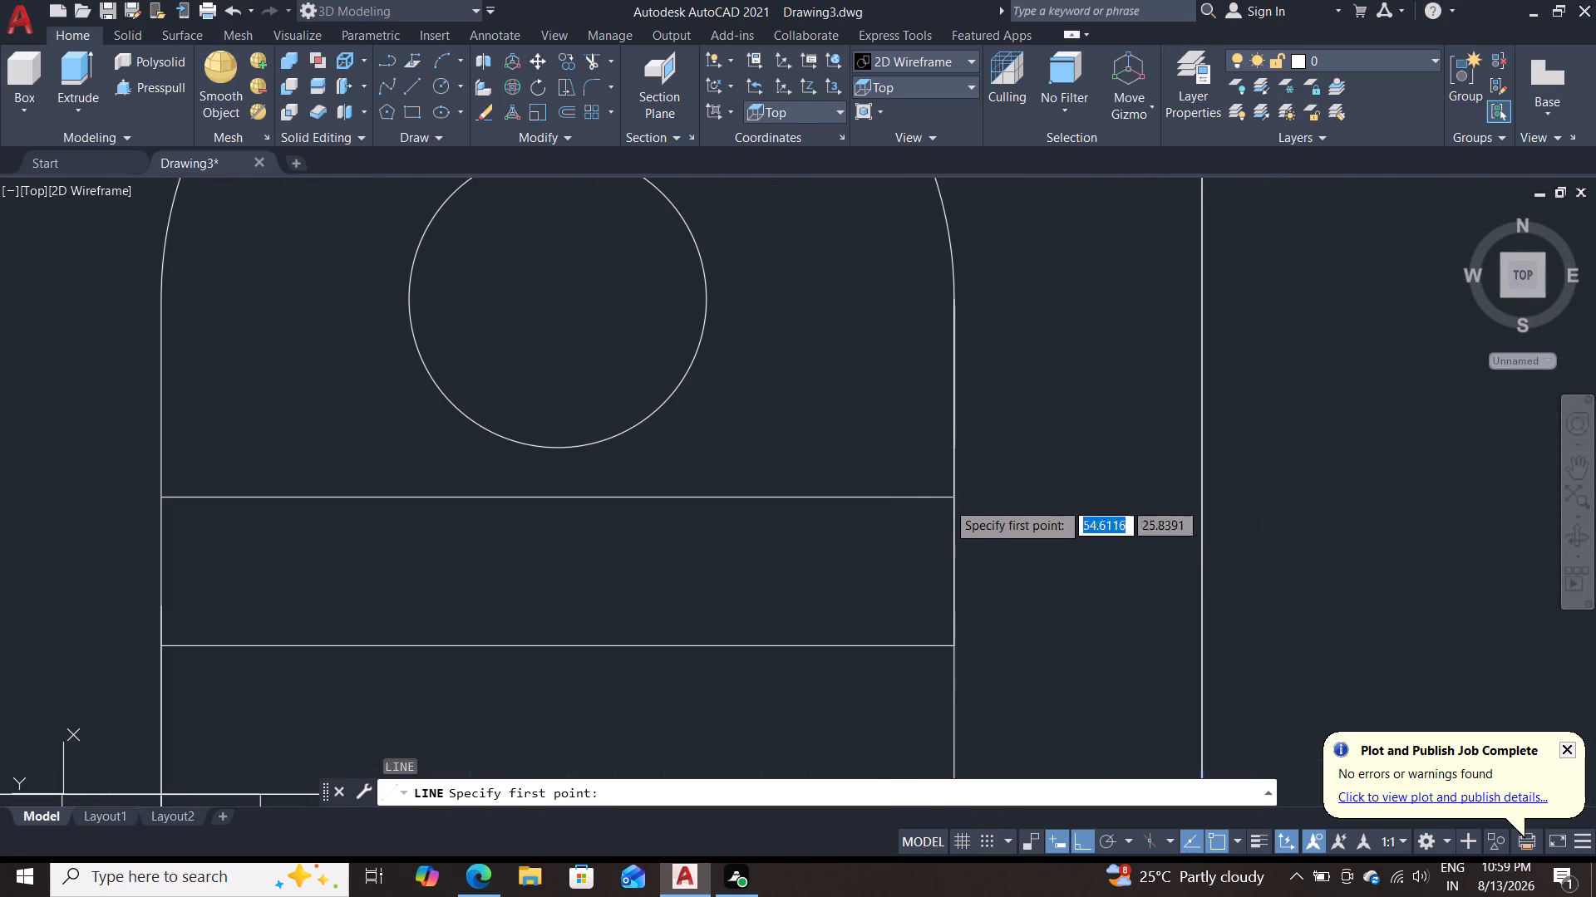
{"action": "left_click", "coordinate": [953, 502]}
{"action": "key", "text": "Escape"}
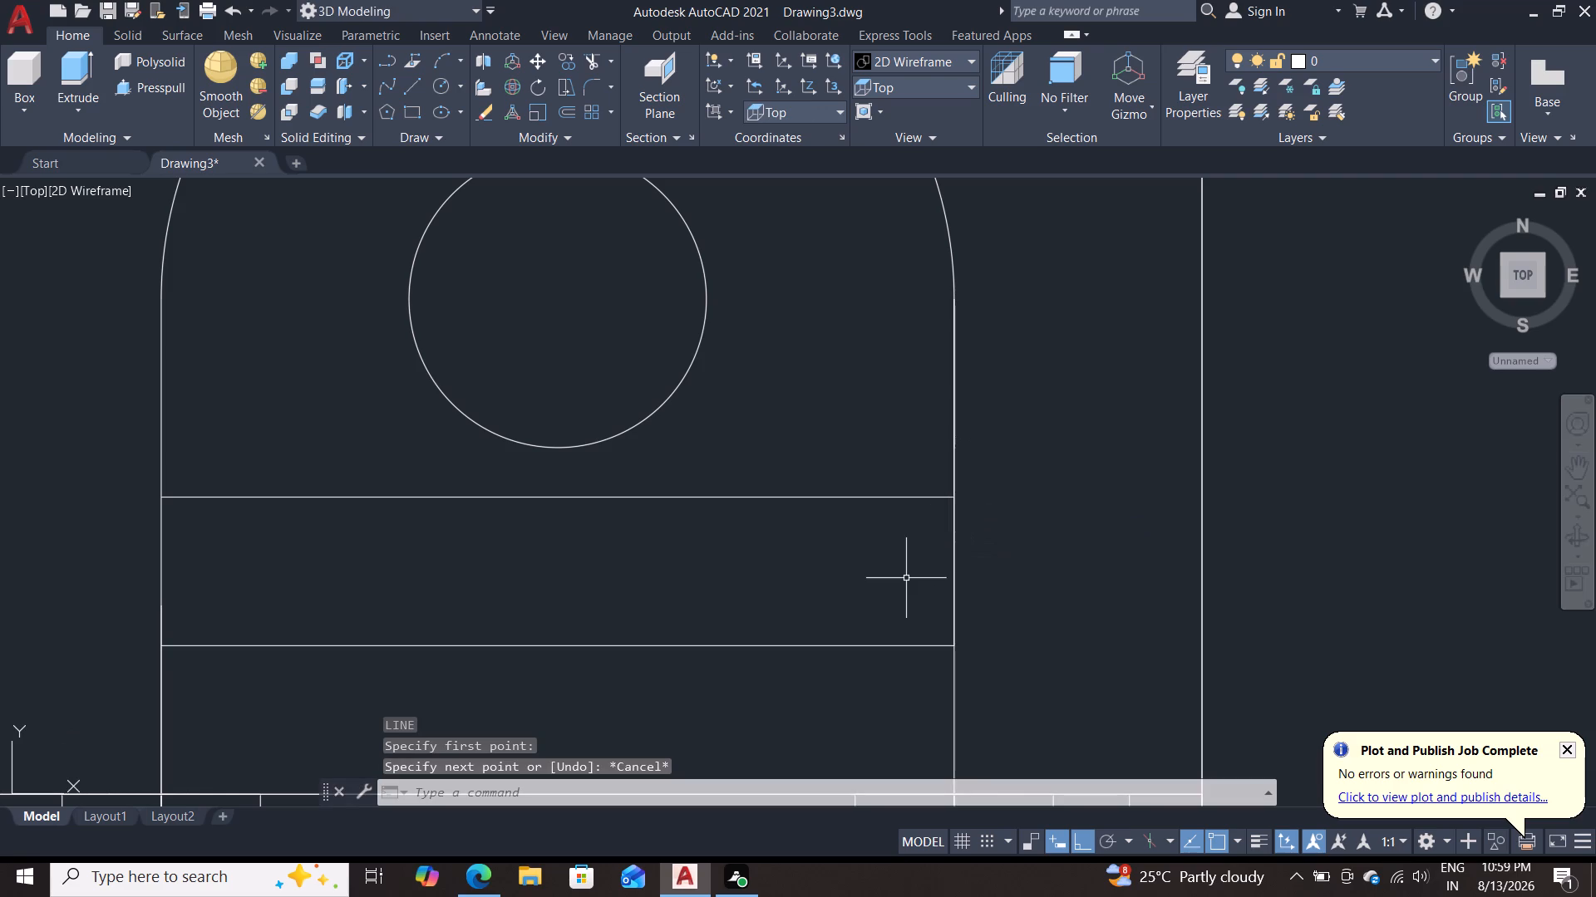
Draw a vertical line joining the left ends of the lug's lower and upper cross lines.
{"action": "key", "text": "l"}
{"action": "key", "text": "Return"}
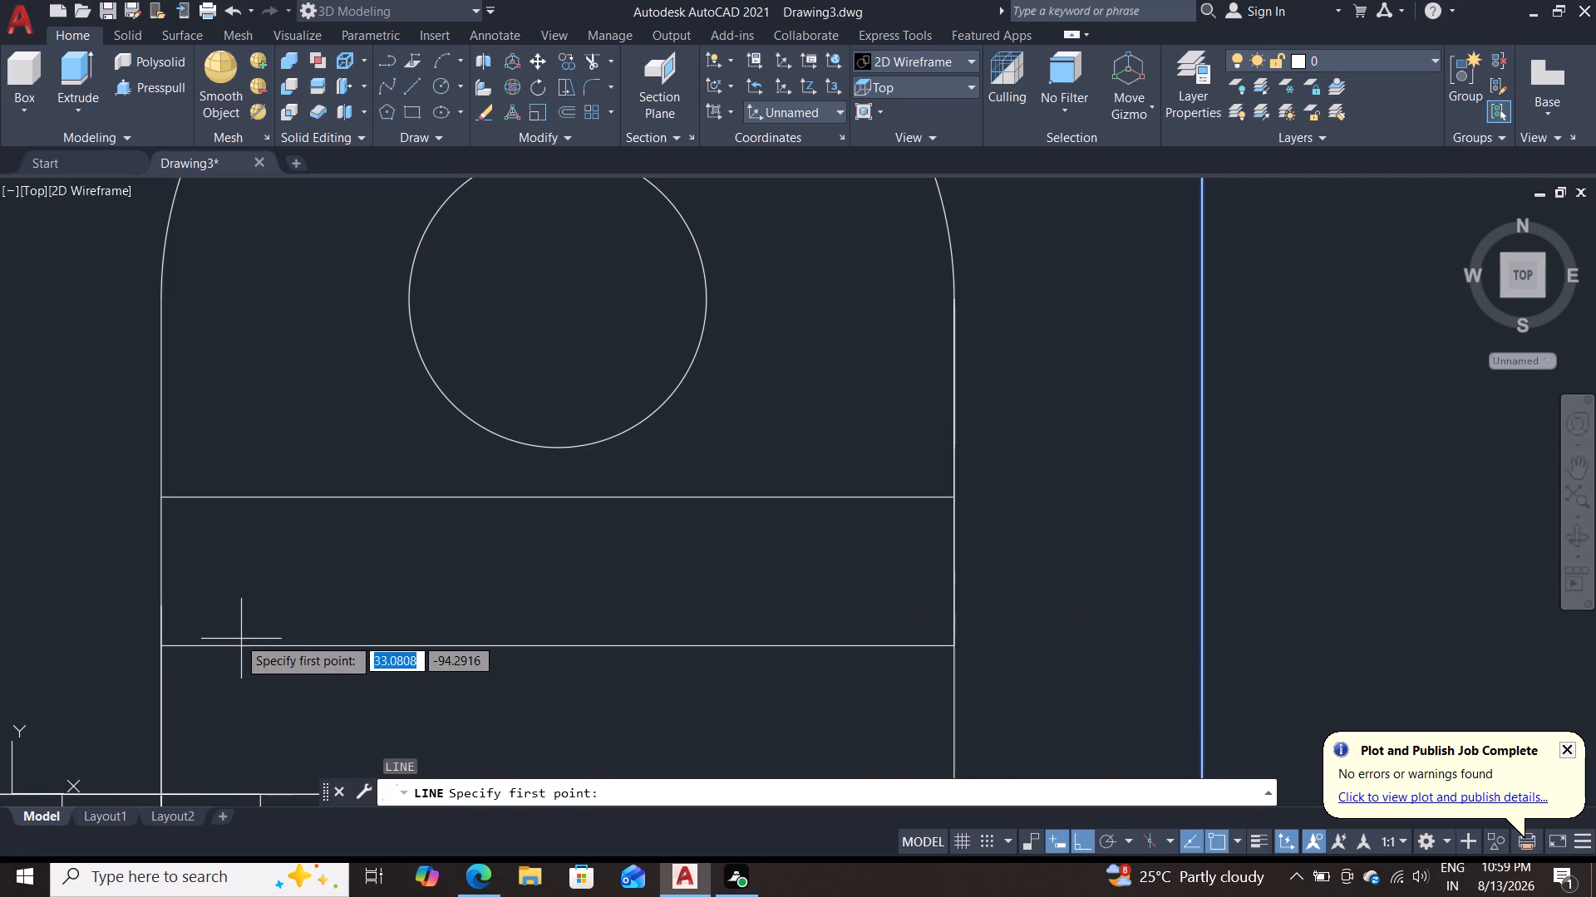
{"action": "left_click", "coordinate": [160, 646]}
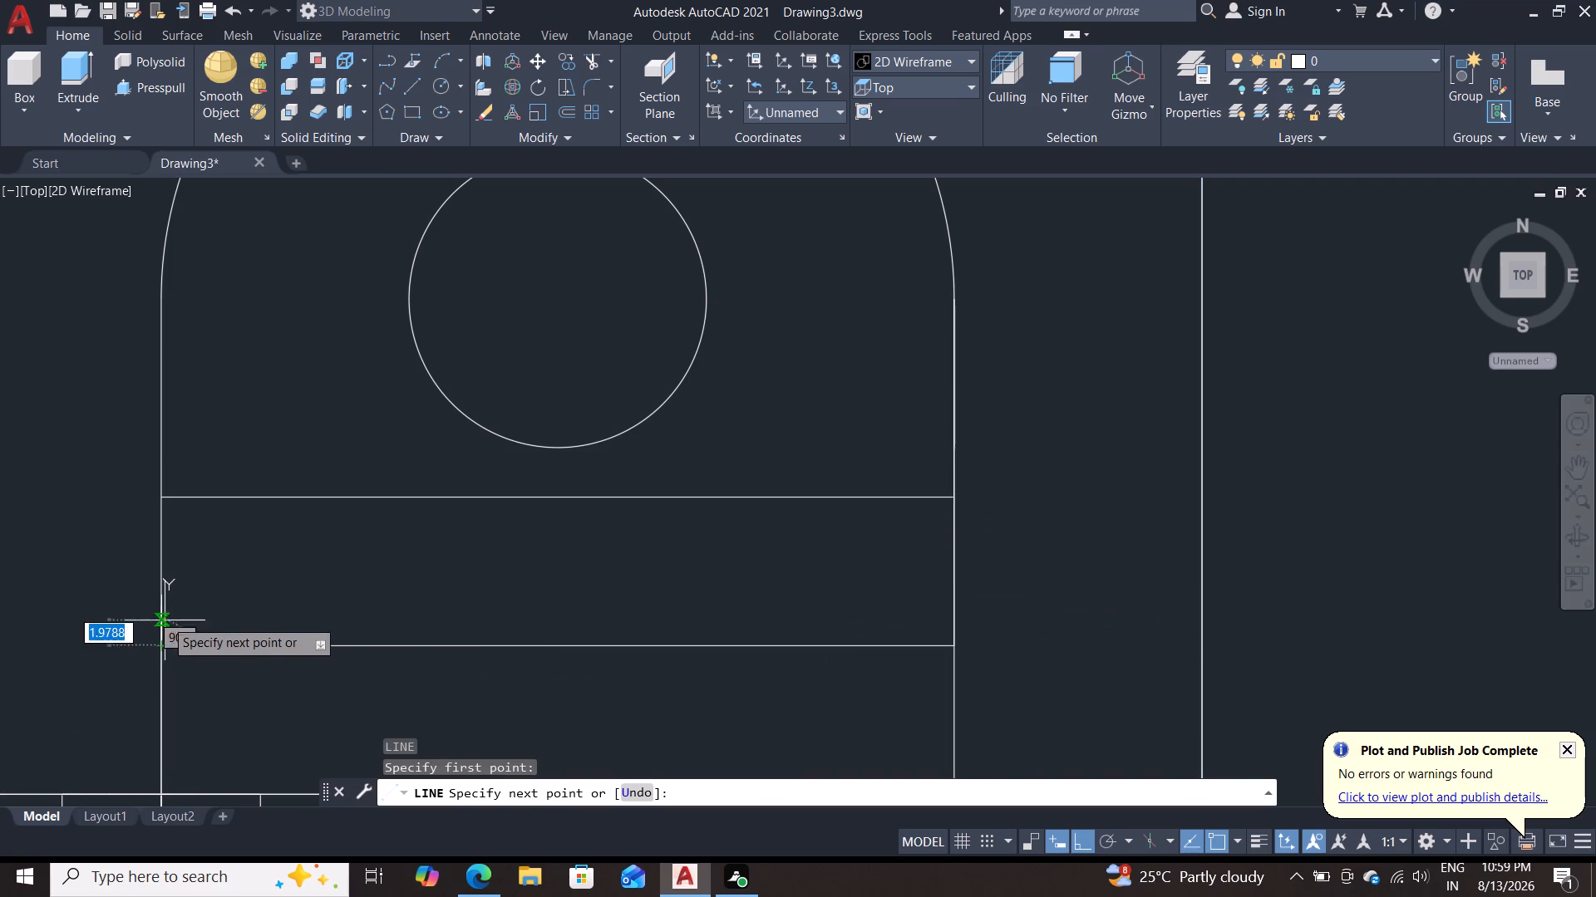
{"action": "double_click", "coordinate": [163, 502]}
{"action": "key", "text": "Escape"}
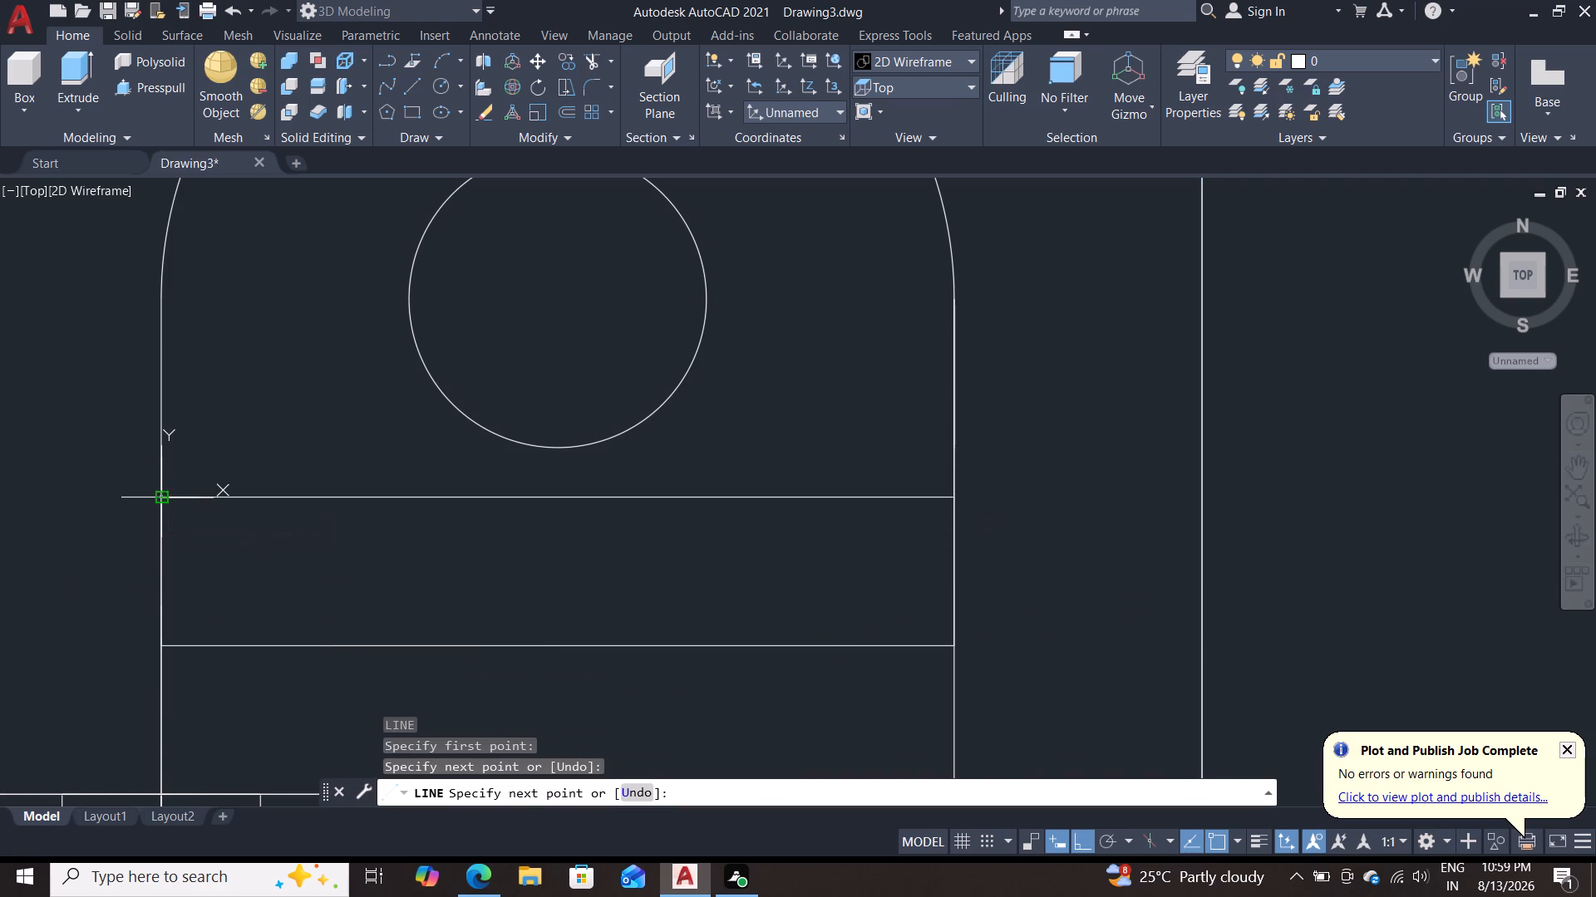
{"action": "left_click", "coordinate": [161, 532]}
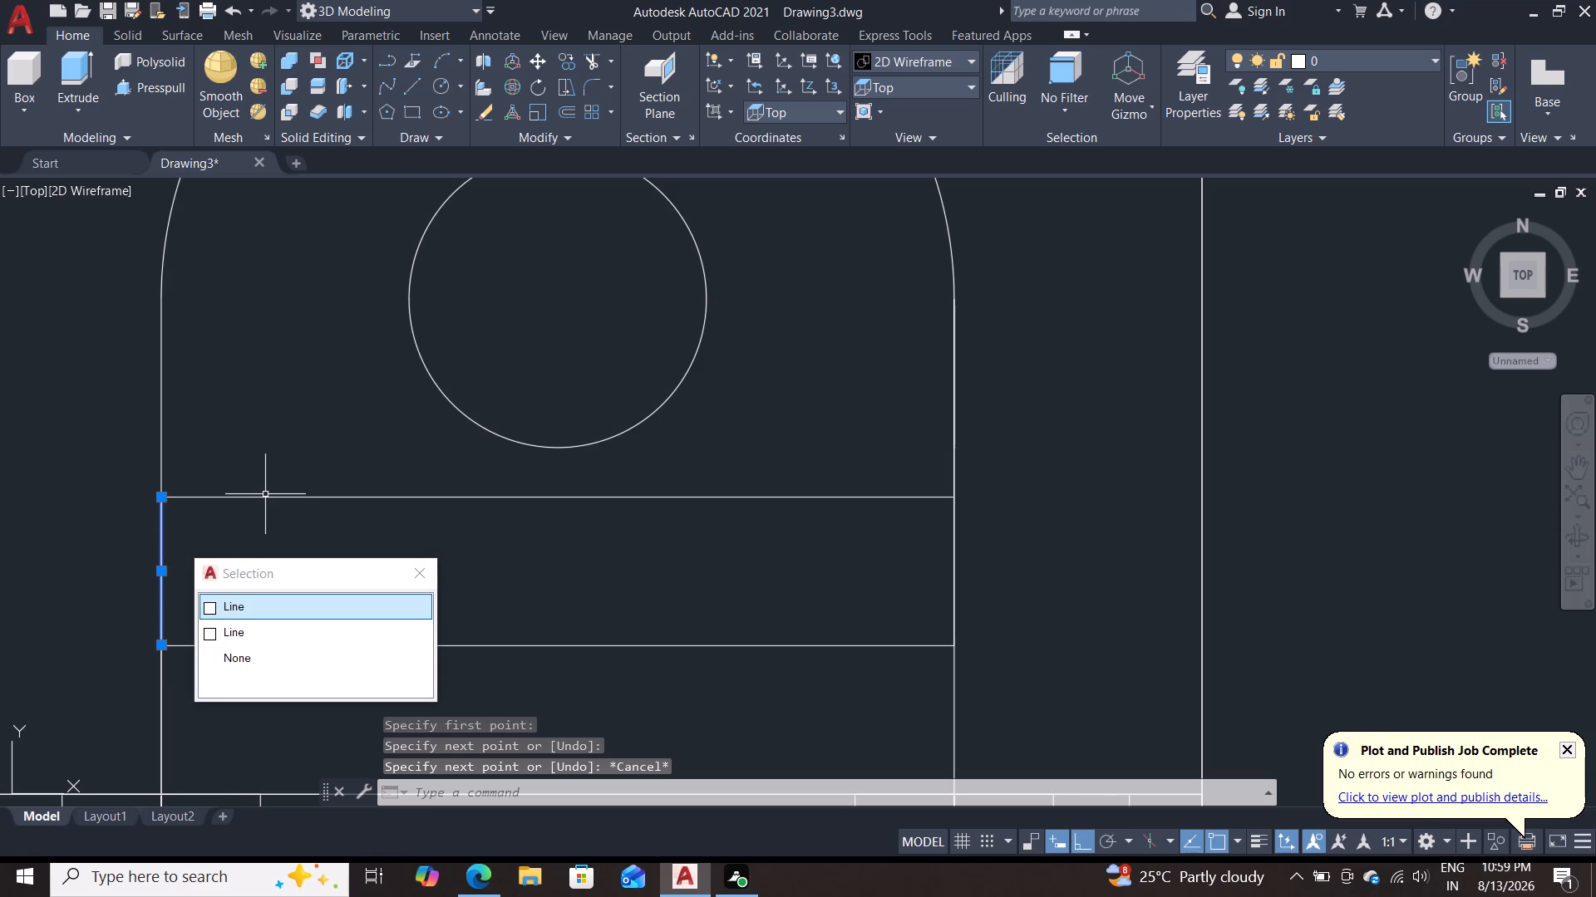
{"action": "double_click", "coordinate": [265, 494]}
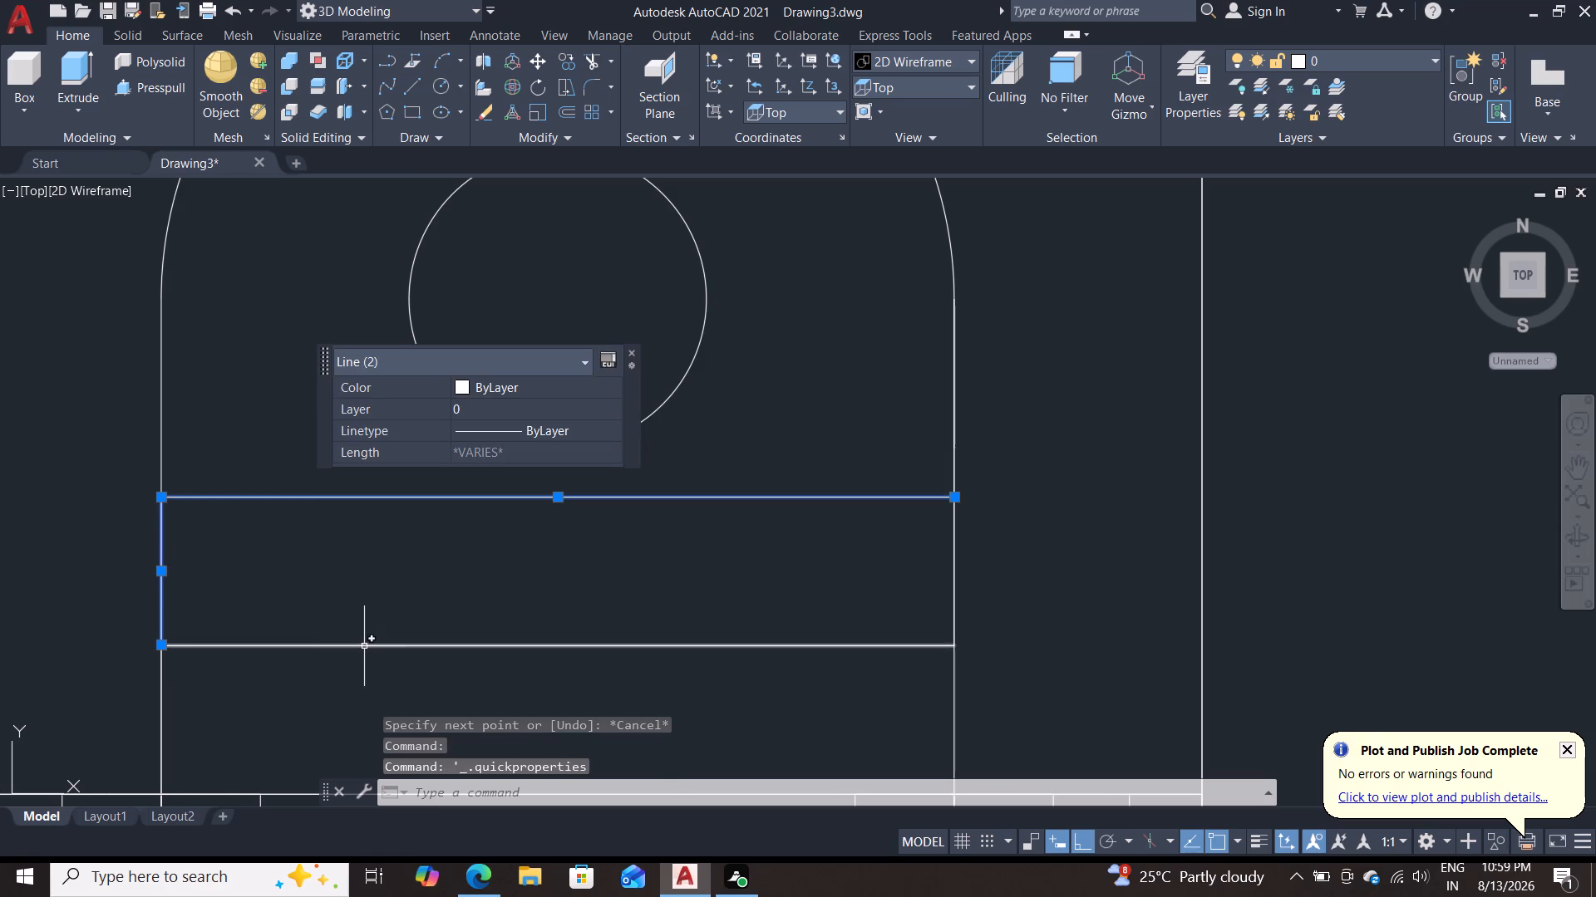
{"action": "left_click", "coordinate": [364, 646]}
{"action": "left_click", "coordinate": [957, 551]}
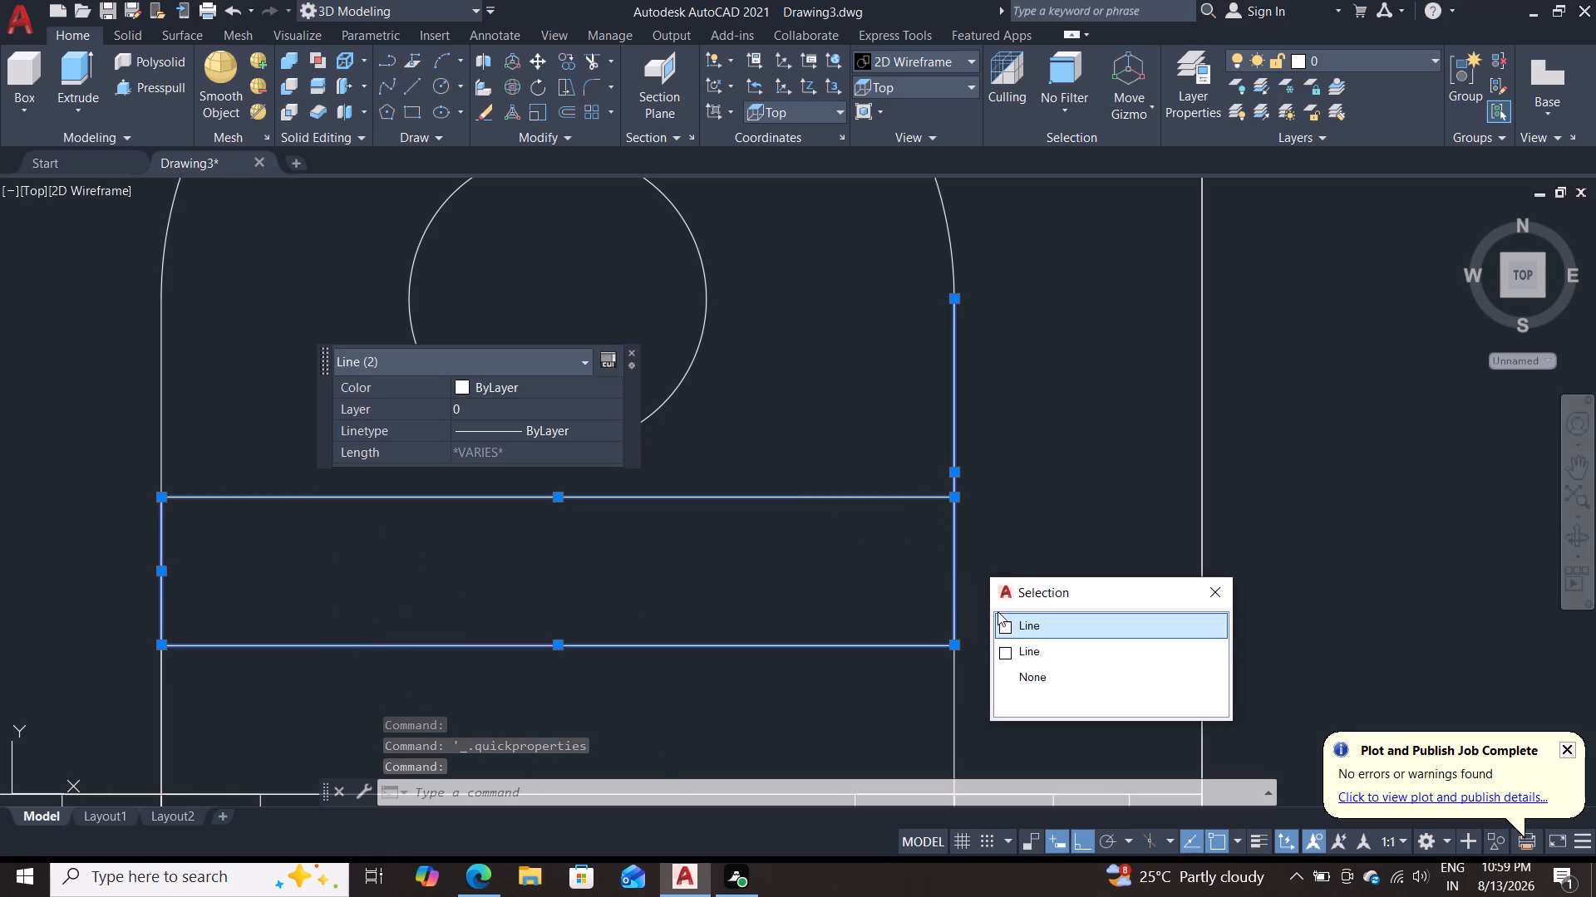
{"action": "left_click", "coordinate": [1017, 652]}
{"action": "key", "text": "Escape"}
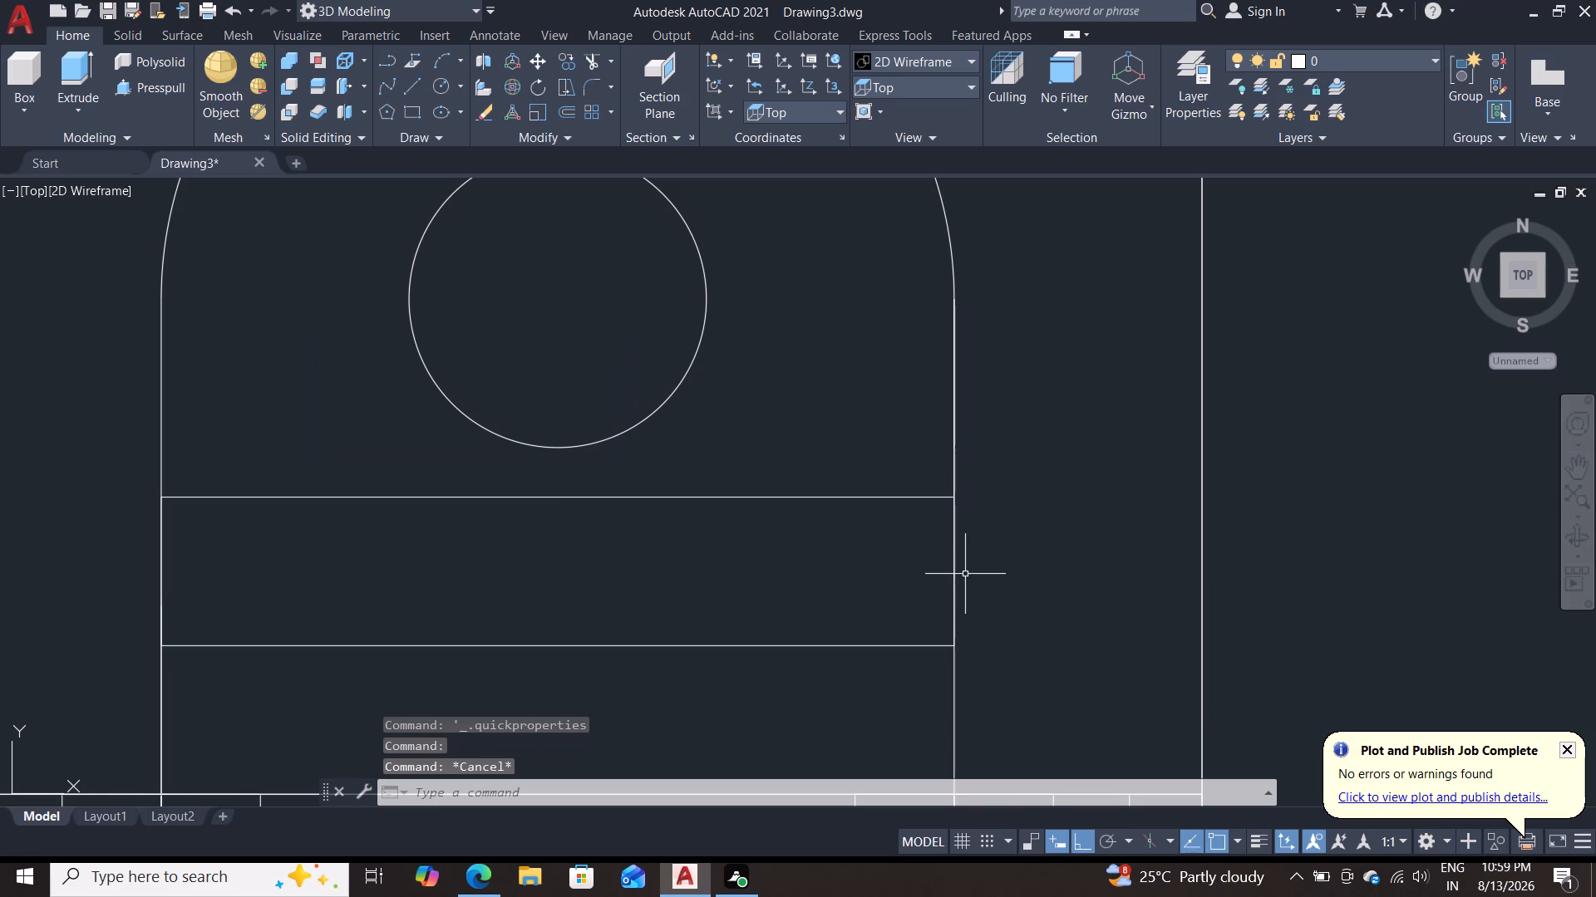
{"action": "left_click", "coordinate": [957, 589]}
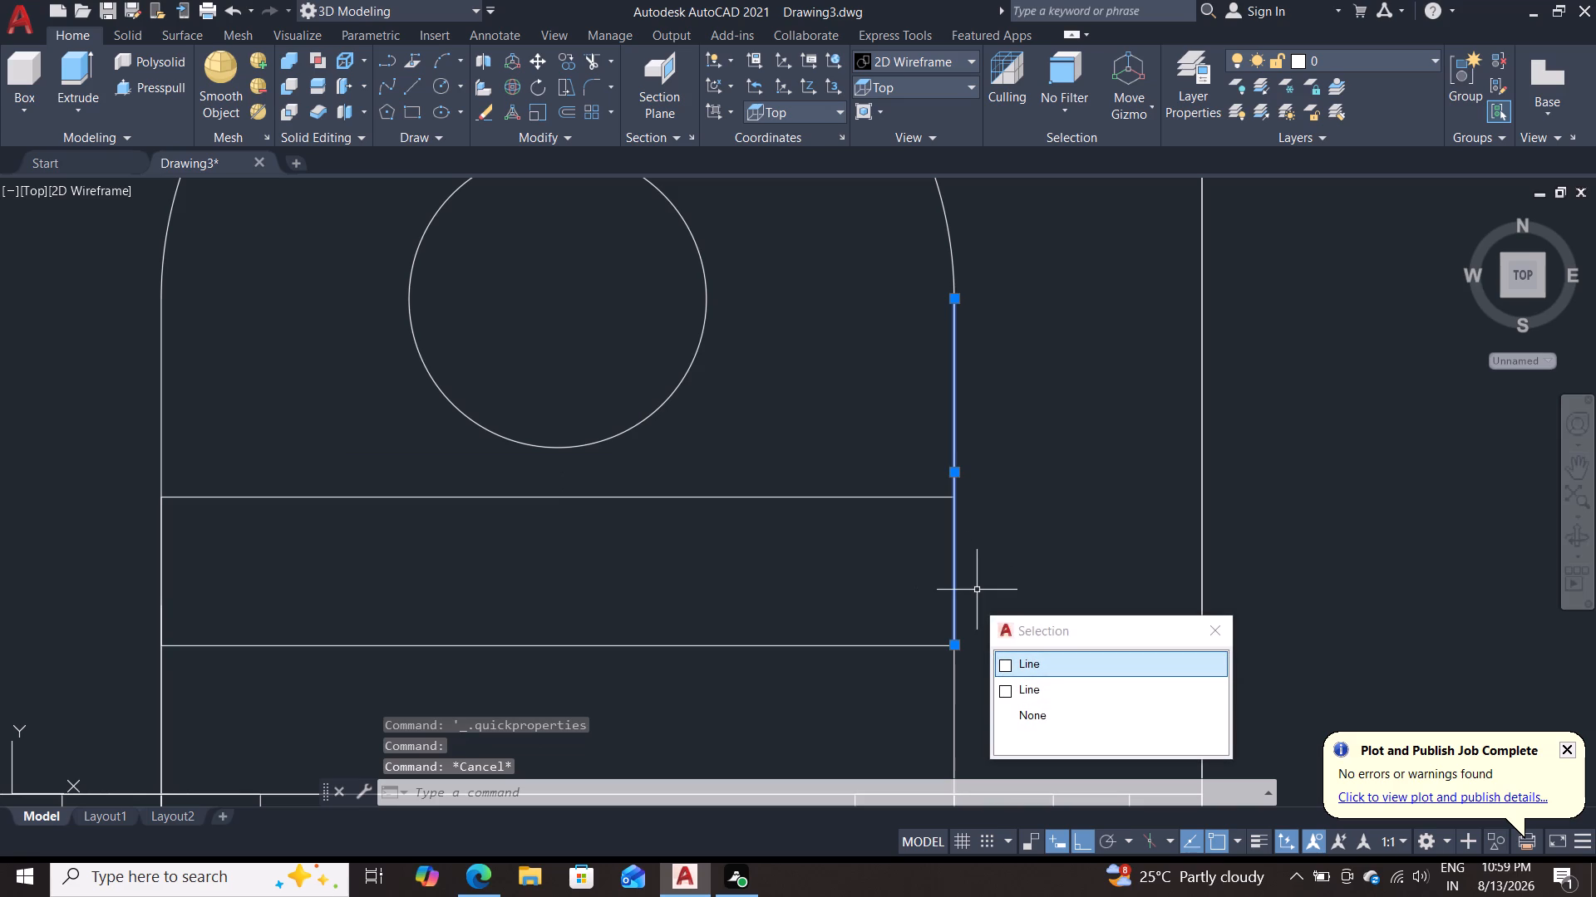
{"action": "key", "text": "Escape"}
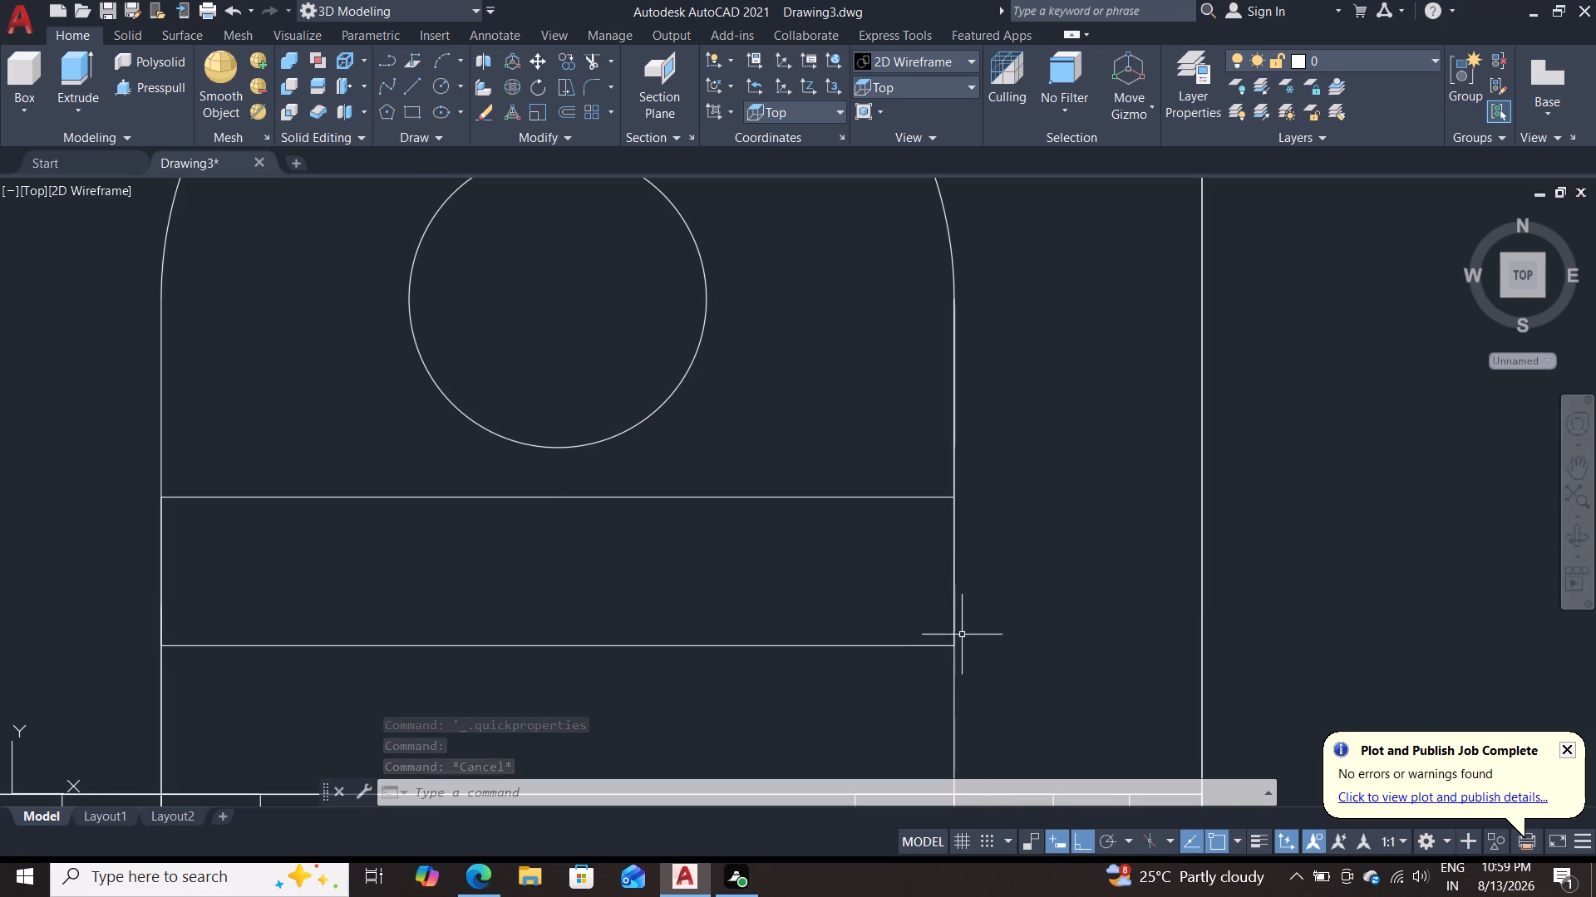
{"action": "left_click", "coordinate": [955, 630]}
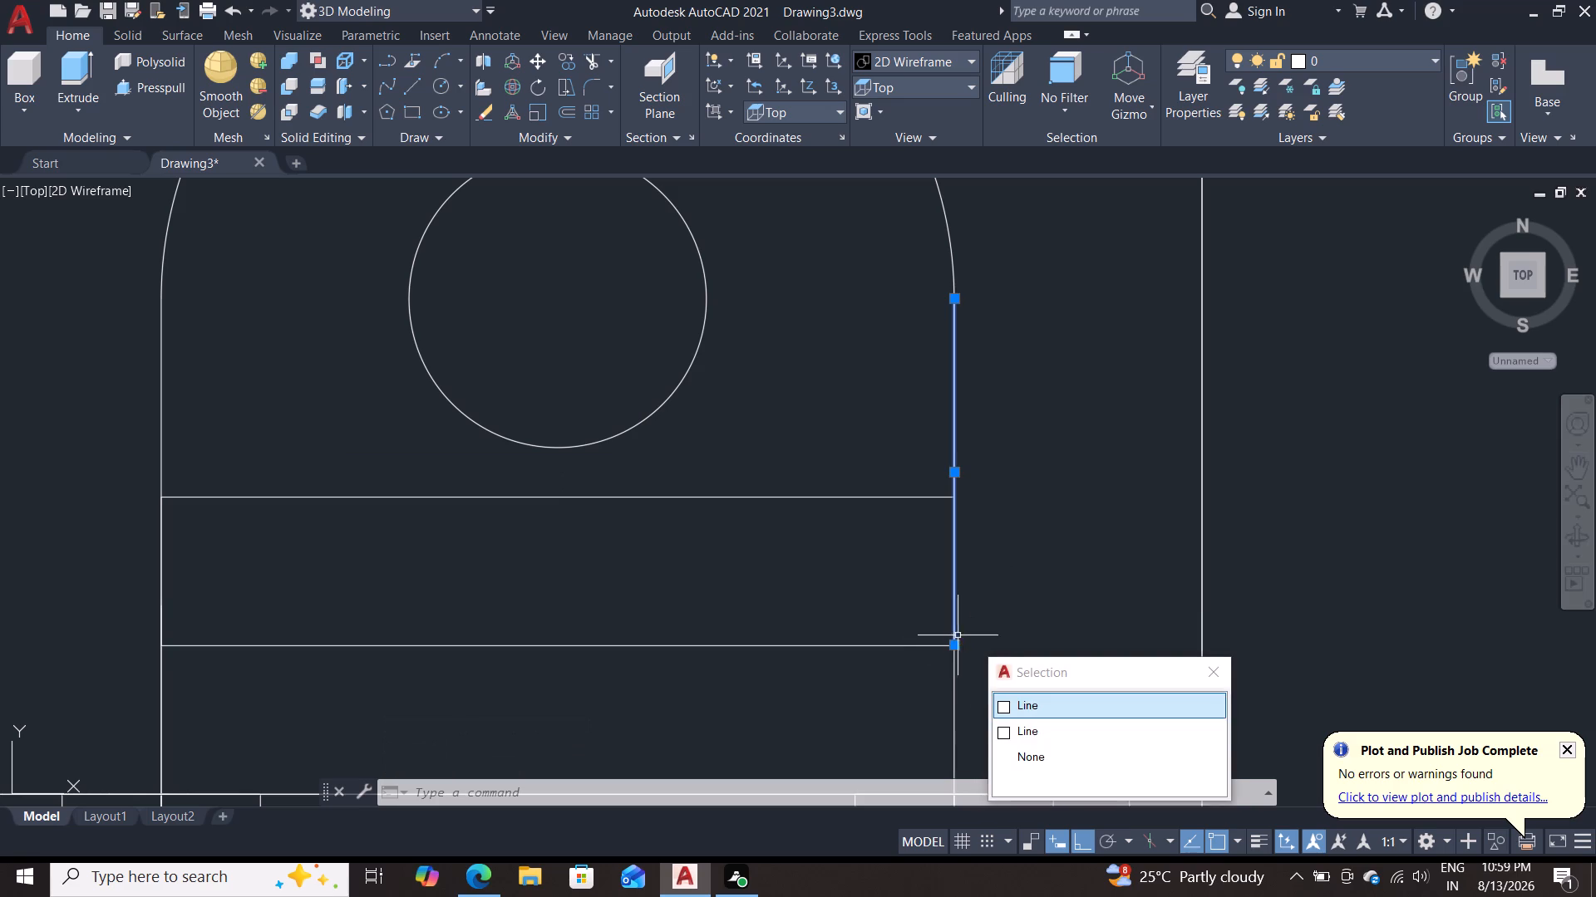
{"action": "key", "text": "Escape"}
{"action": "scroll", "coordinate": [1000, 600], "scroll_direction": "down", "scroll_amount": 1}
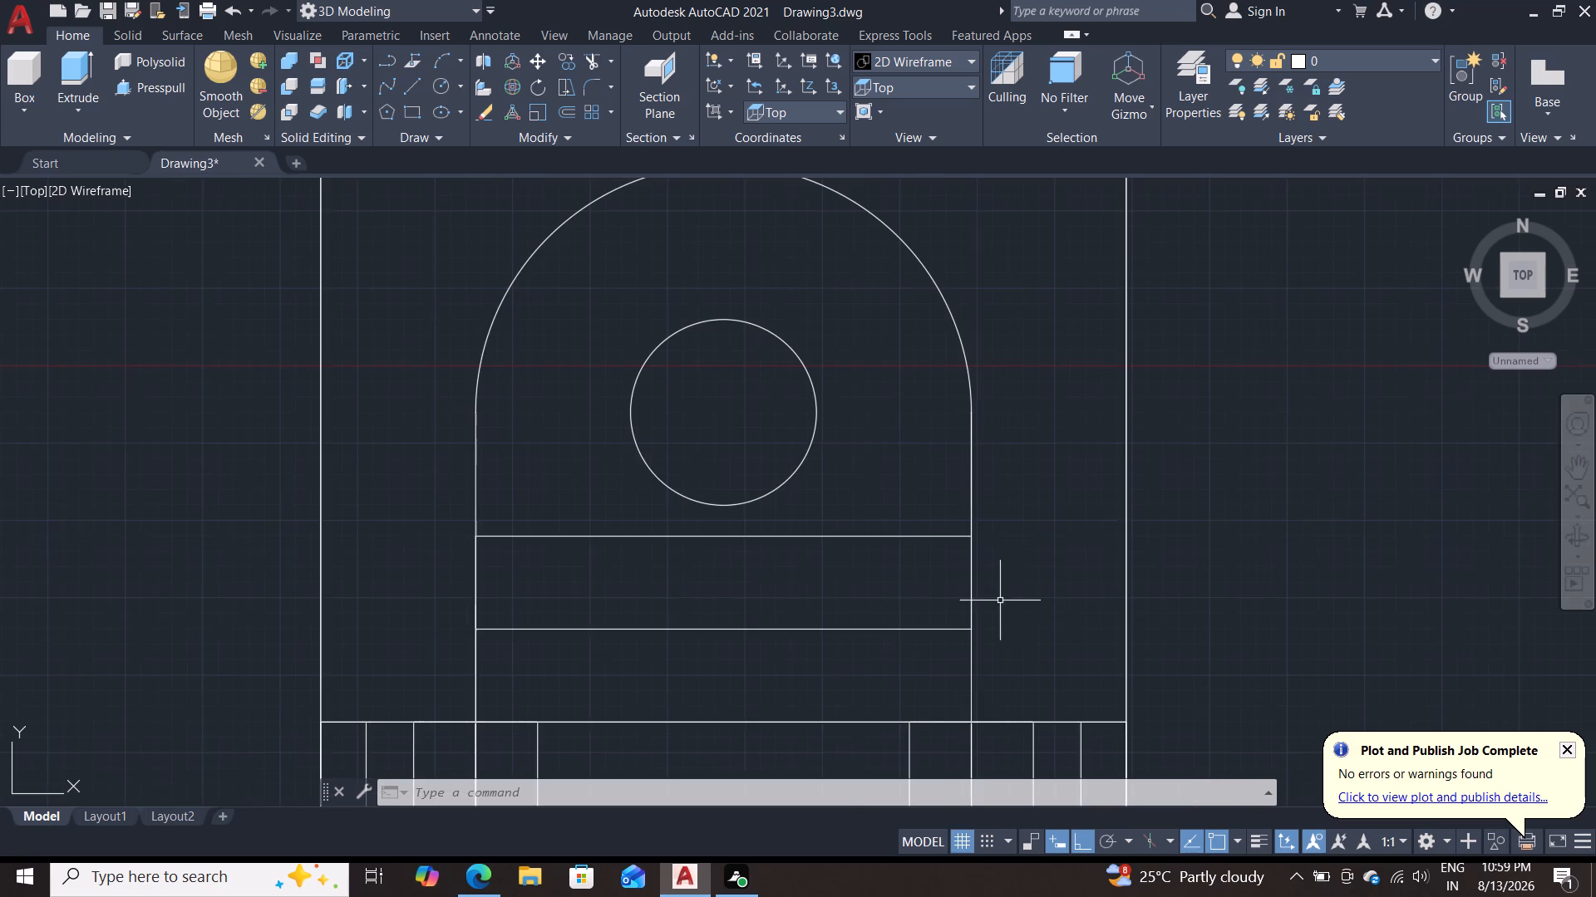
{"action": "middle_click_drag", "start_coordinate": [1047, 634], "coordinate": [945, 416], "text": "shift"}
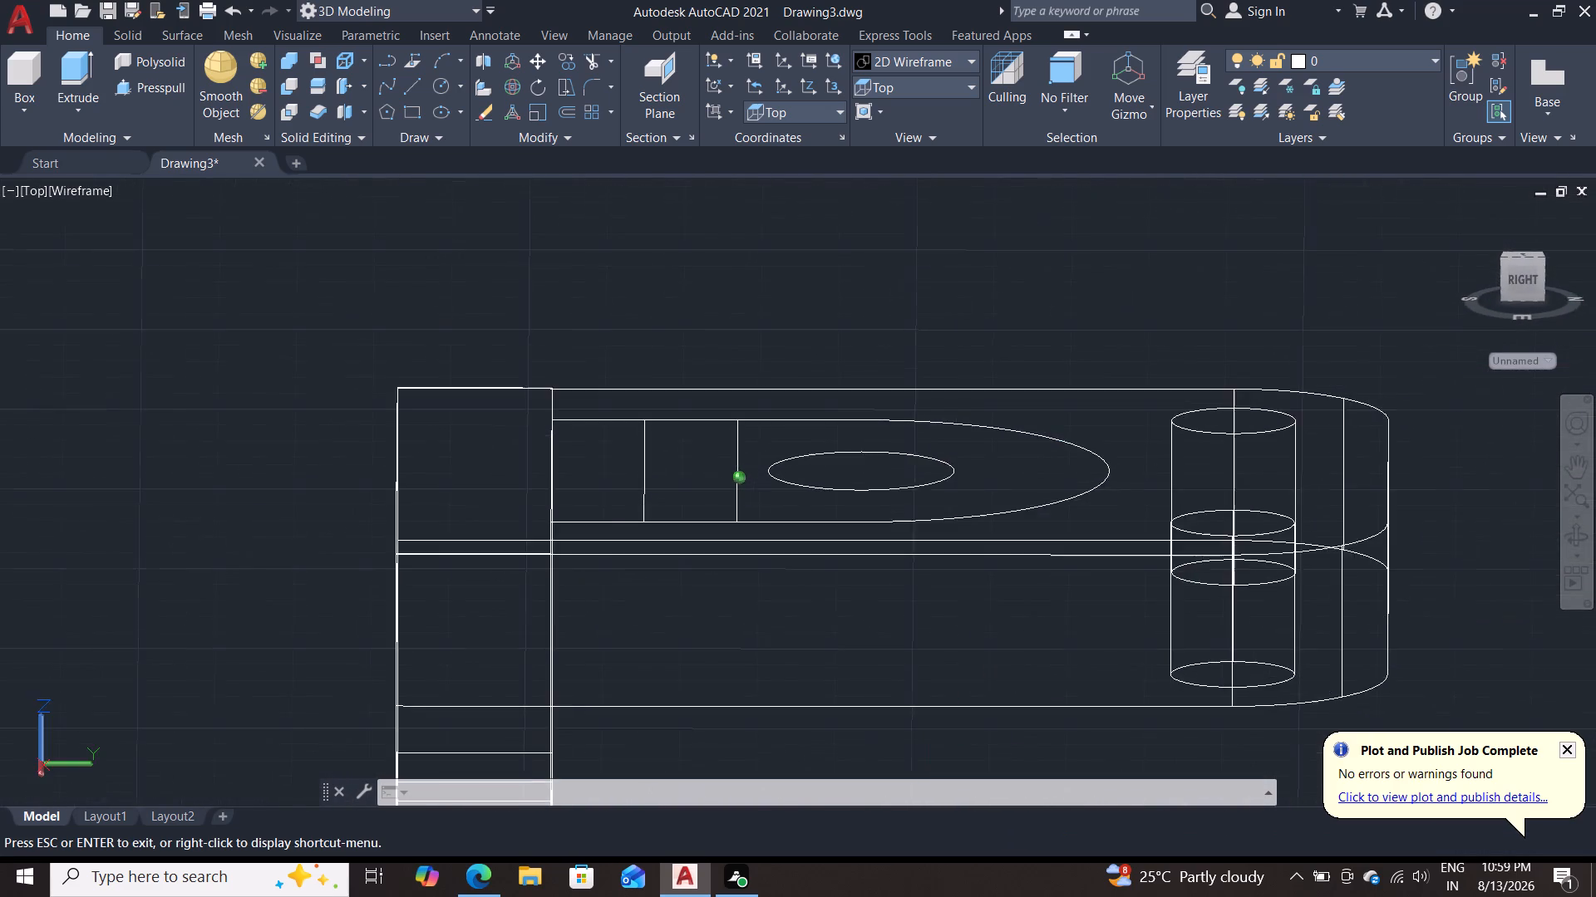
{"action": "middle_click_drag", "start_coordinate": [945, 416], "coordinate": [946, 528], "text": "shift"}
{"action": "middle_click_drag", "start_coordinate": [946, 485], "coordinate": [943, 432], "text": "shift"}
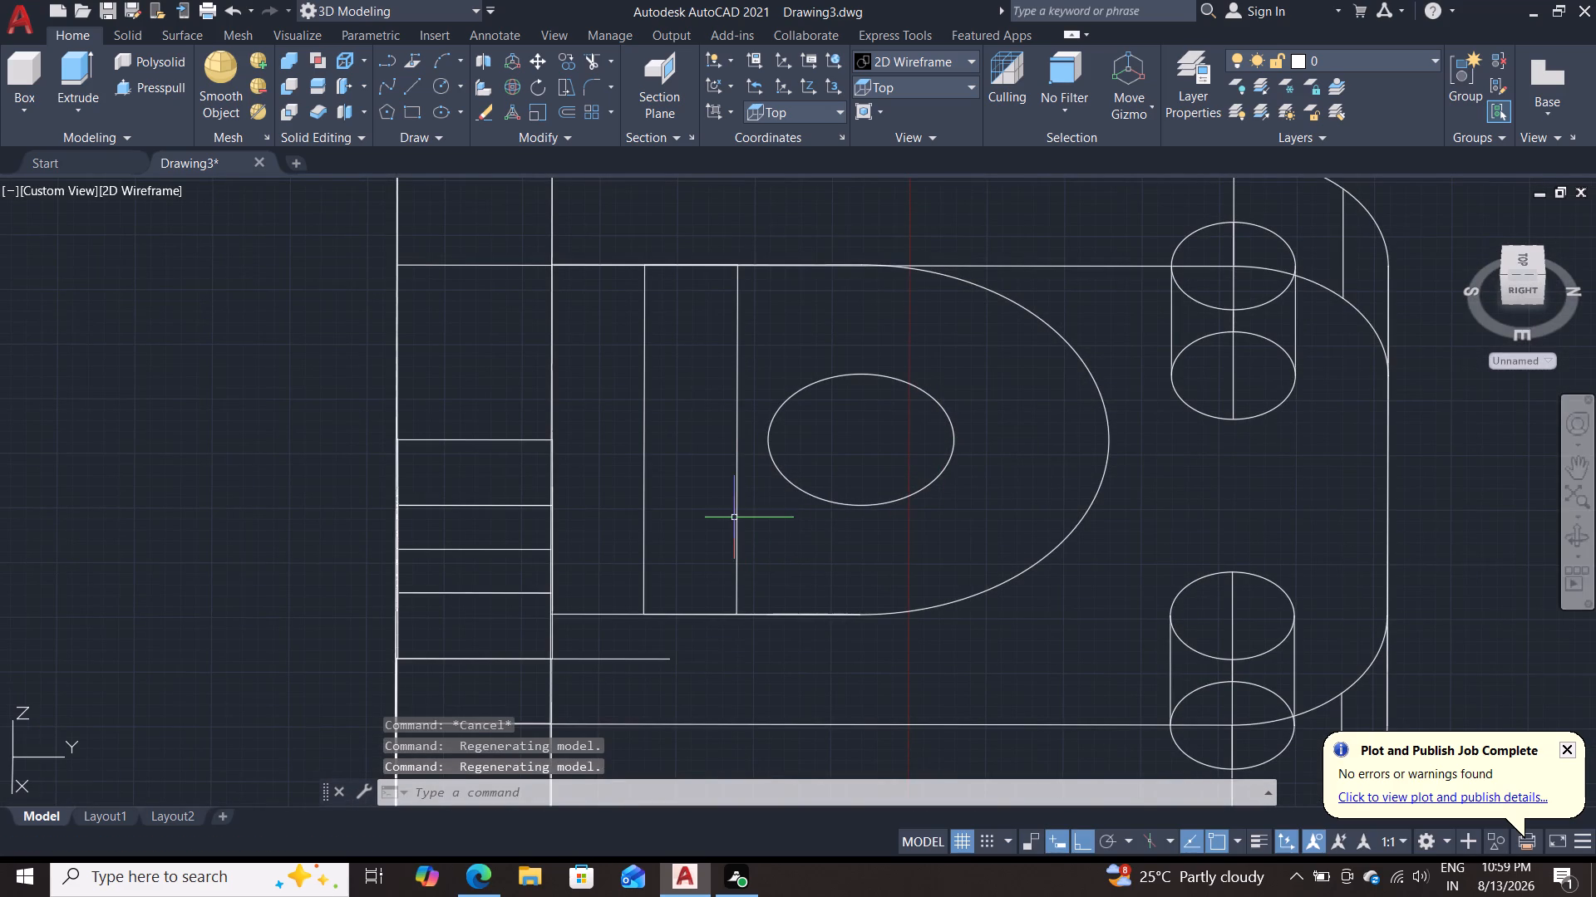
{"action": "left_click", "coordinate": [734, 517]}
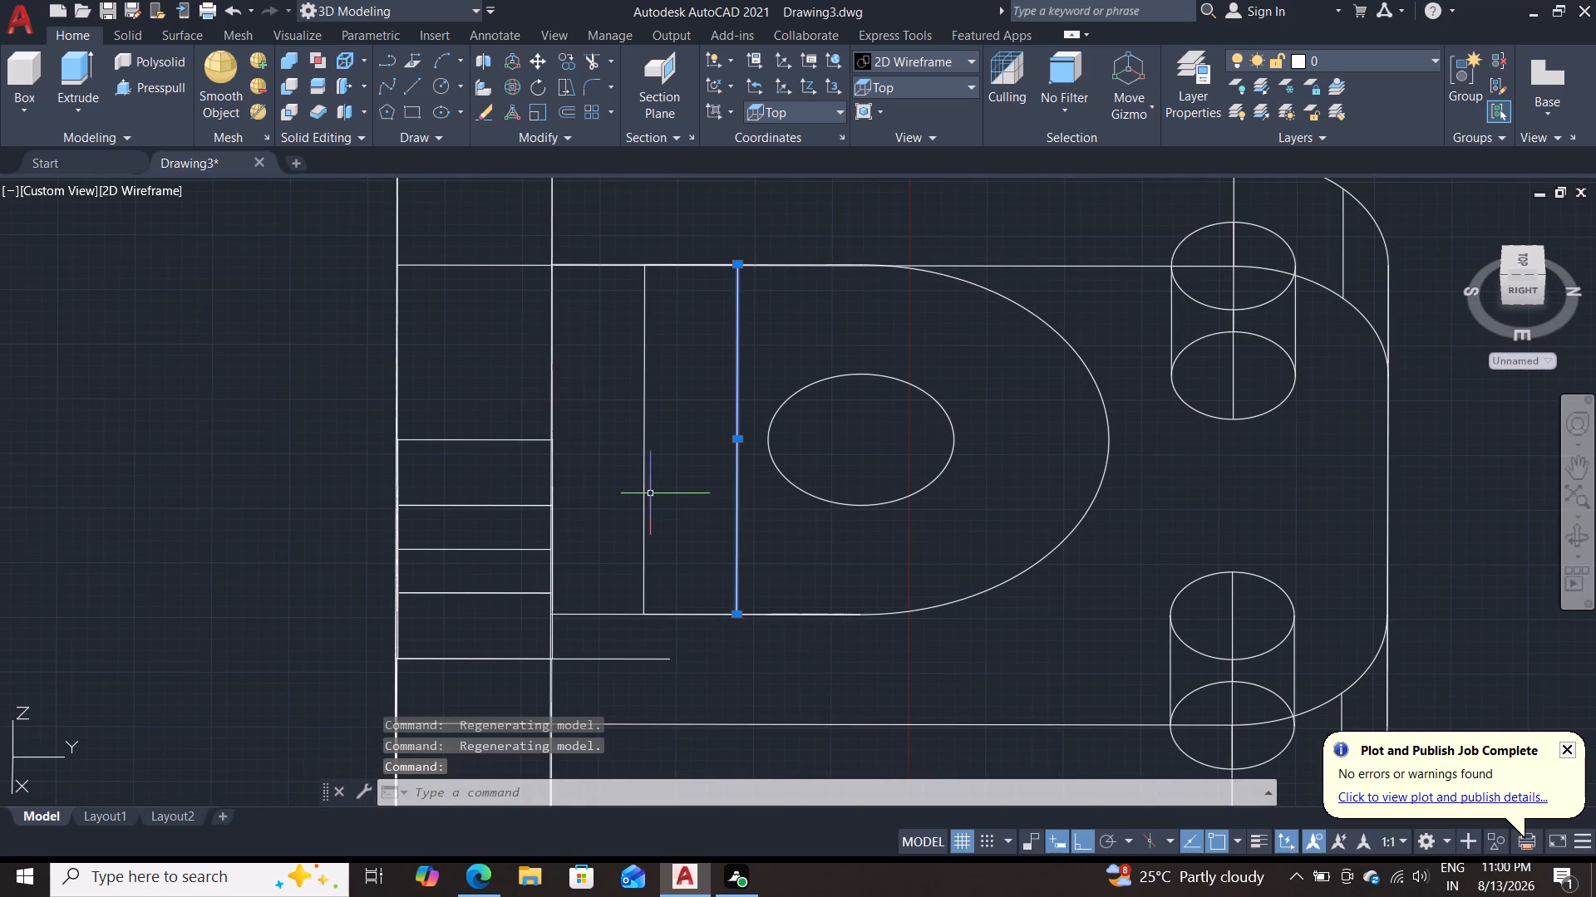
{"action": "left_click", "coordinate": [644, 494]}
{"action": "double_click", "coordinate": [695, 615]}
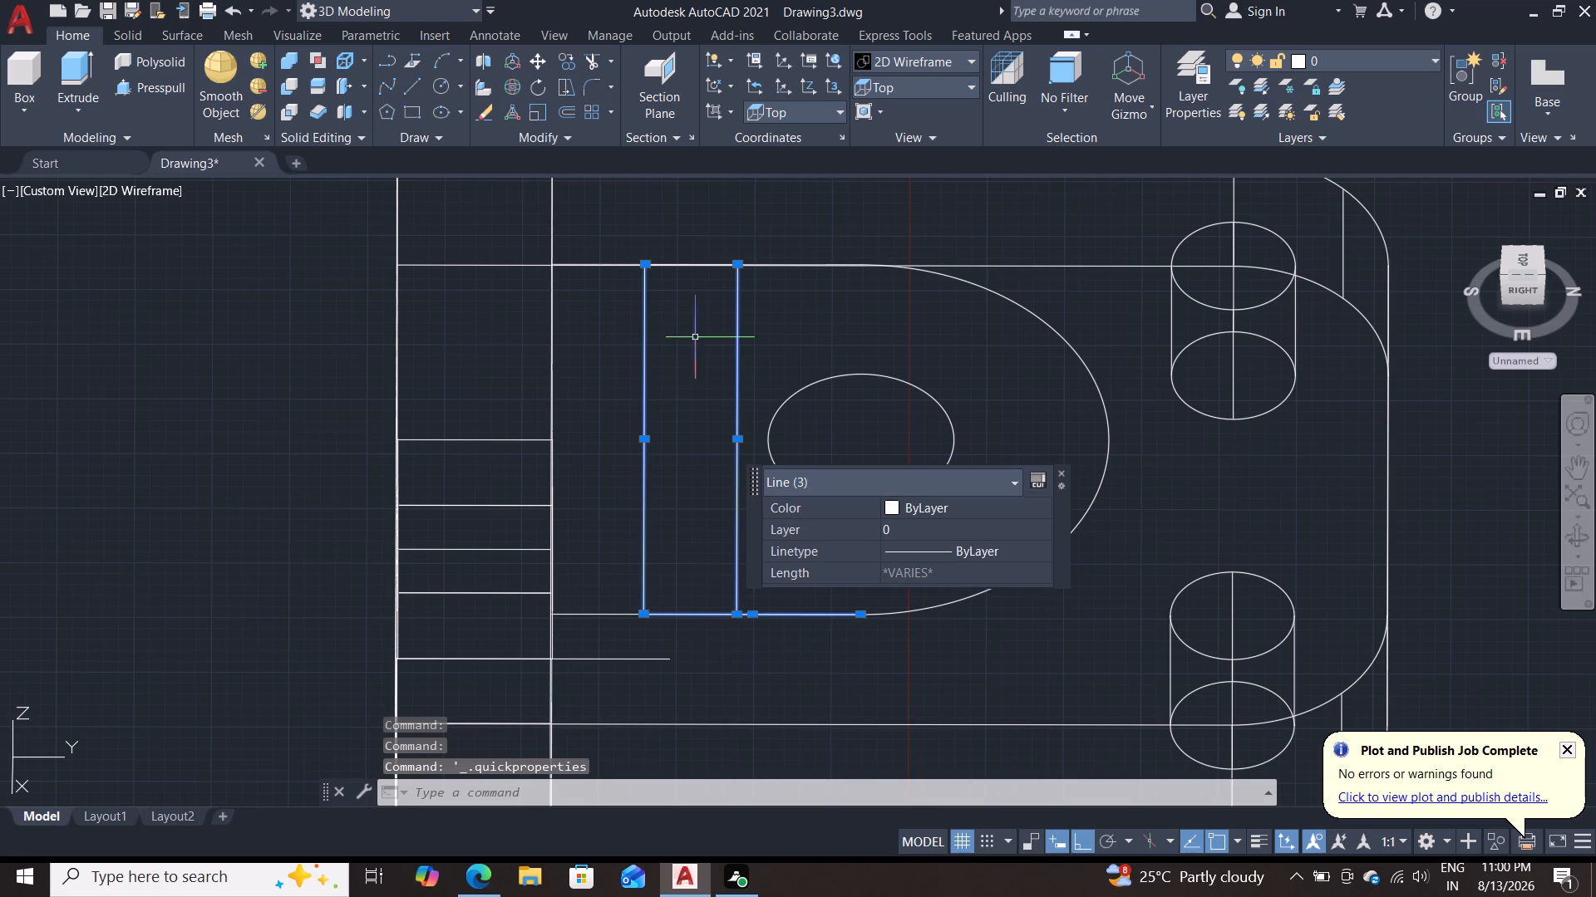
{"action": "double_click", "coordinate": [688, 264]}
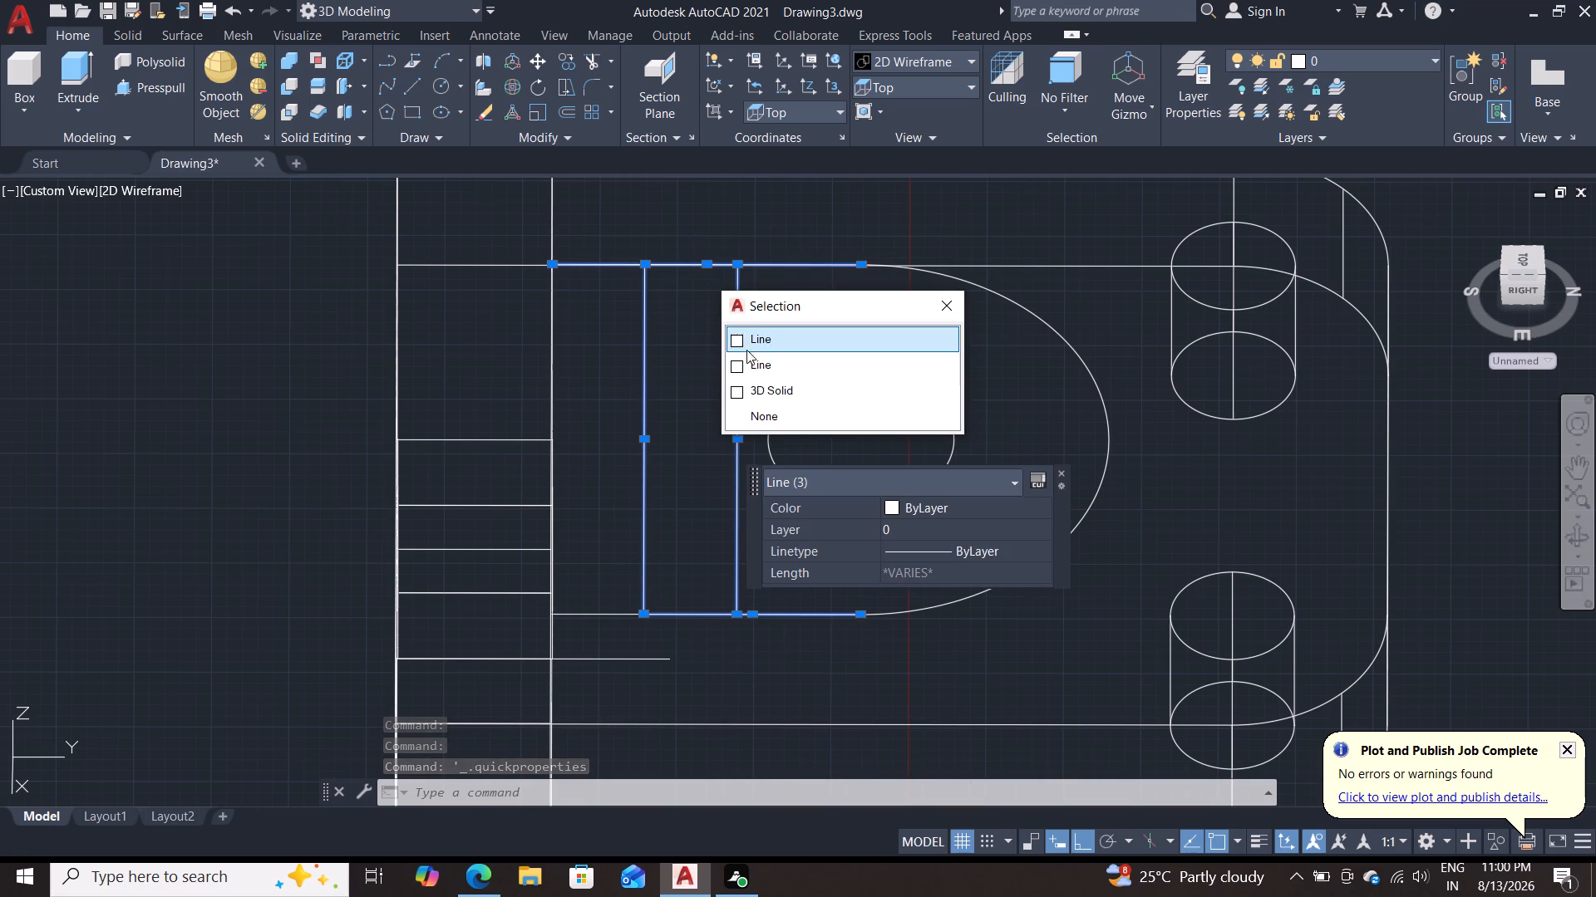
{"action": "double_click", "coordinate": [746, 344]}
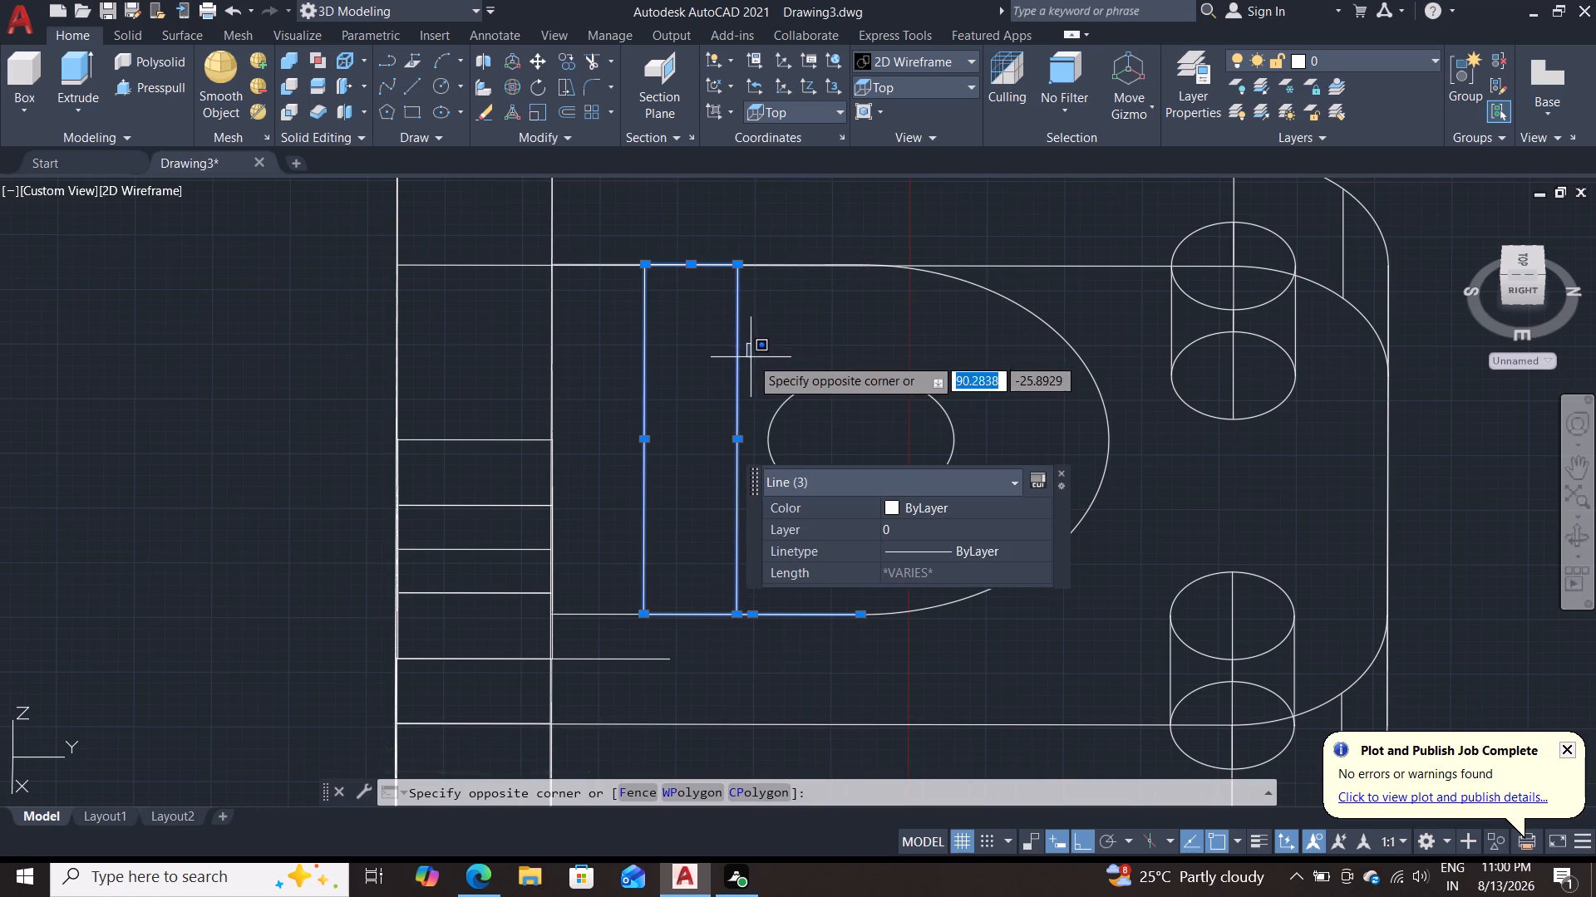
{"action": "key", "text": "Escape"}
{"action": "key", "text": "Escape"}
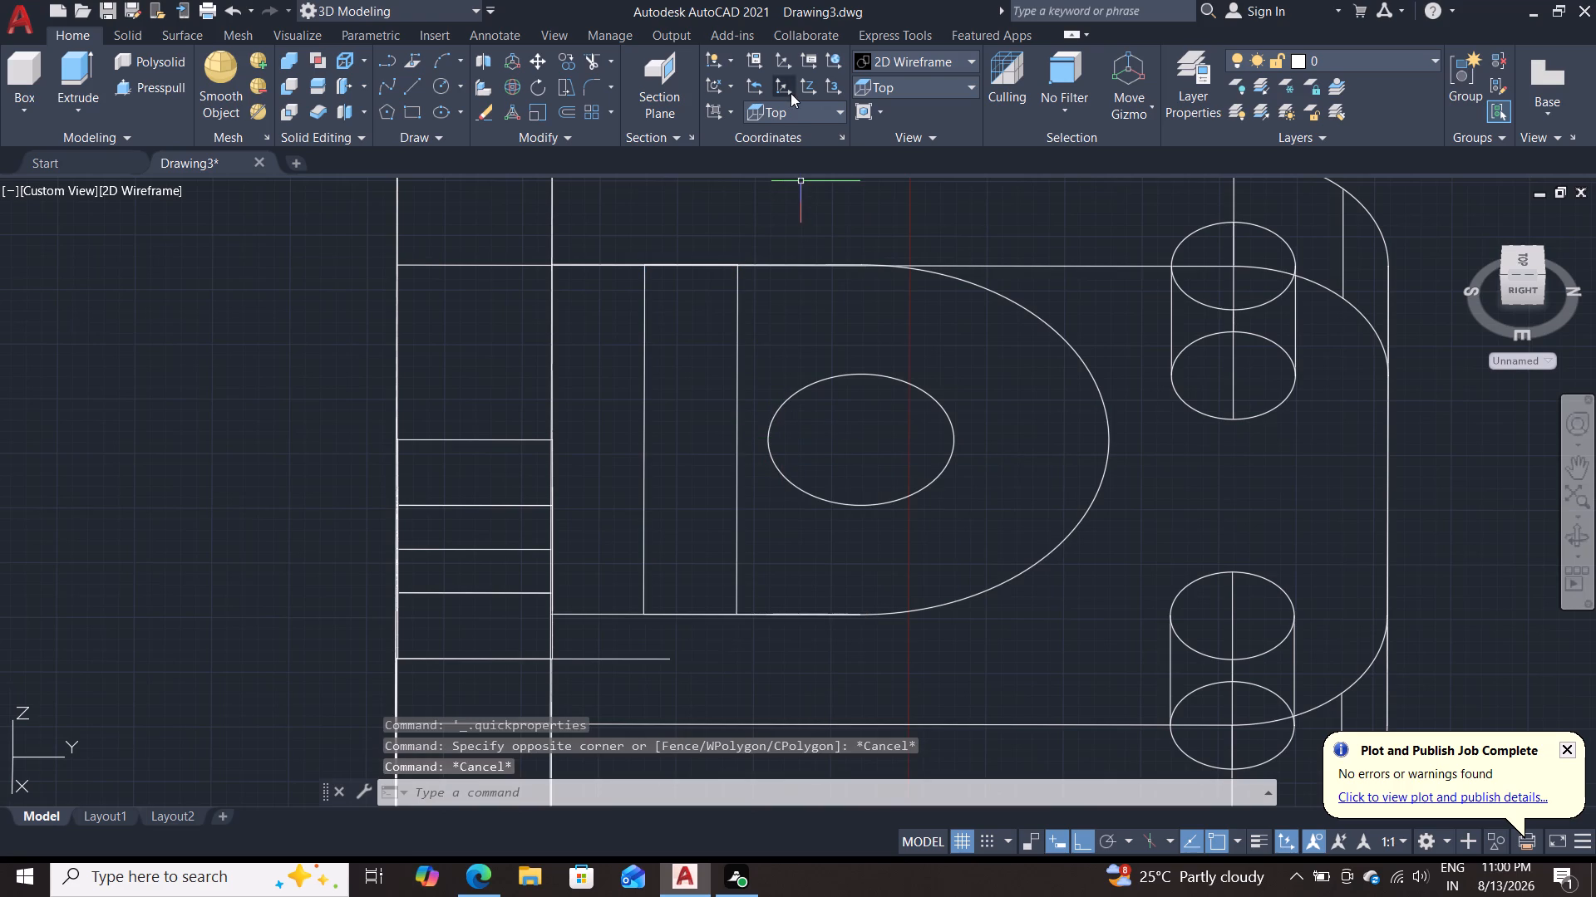
In the Top view, draw a vertical line joining the right ends of the lug's lower and upper cross lines.
{"action": "left_click", "coordinate": [791, 118]}
{"action": "left_click", "coordinate": [799, 168]}
{"action": "double_click", "coordinate": [877, 91]}
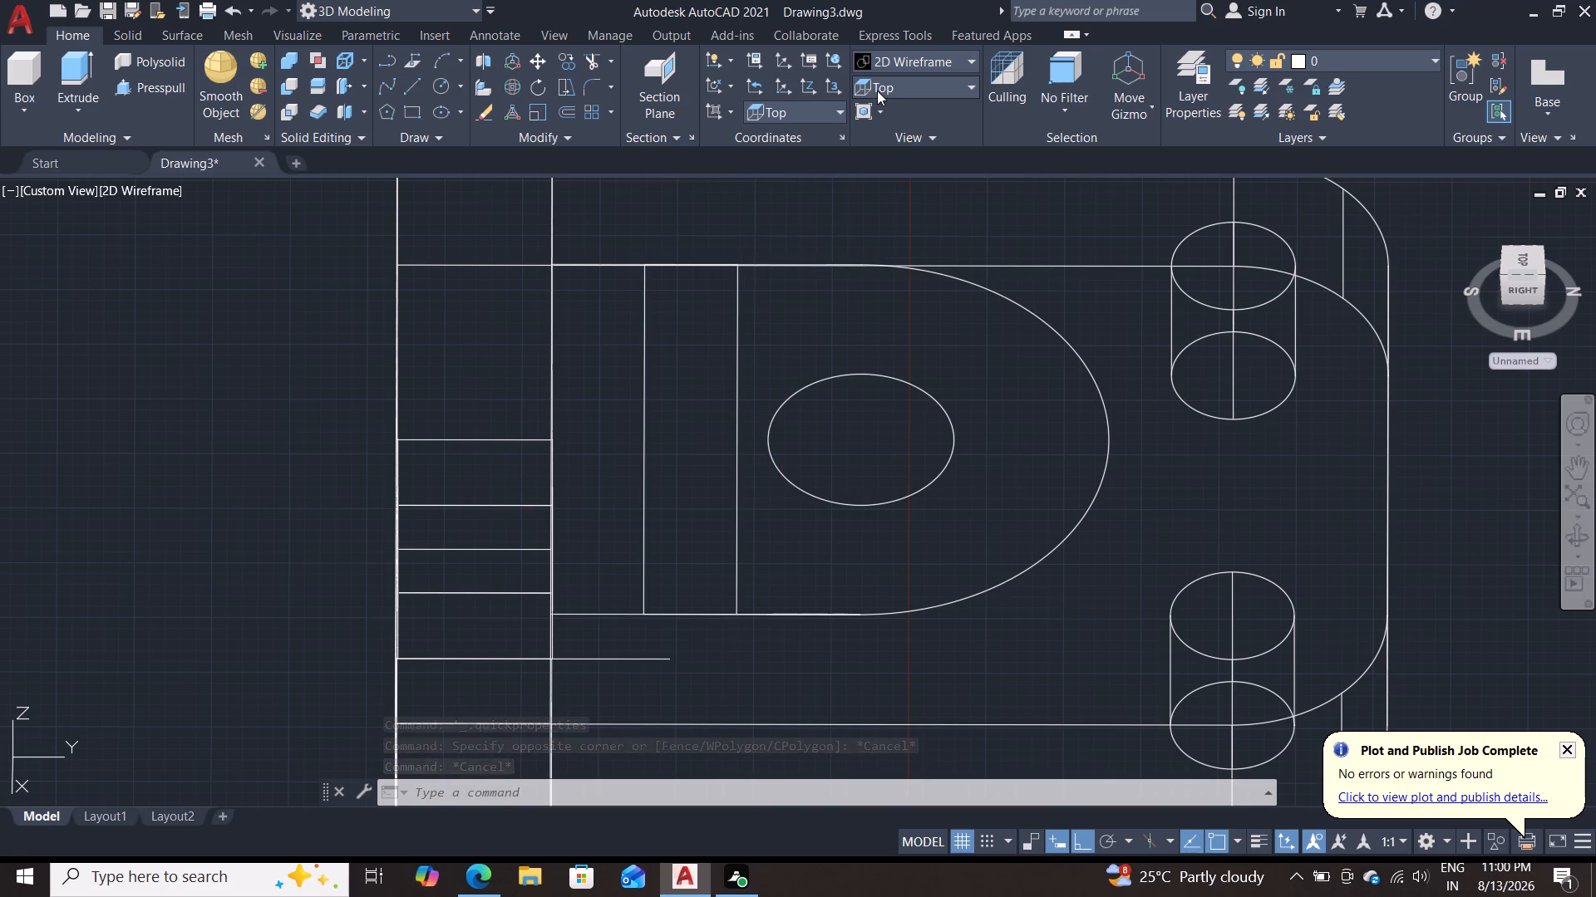
{"action": "double_click", "coordinate": [884, 86]}
{"action": "double_click", "coordinate": [905, 90]}
{"action": "double_click", "coordinate": [941, 91]}
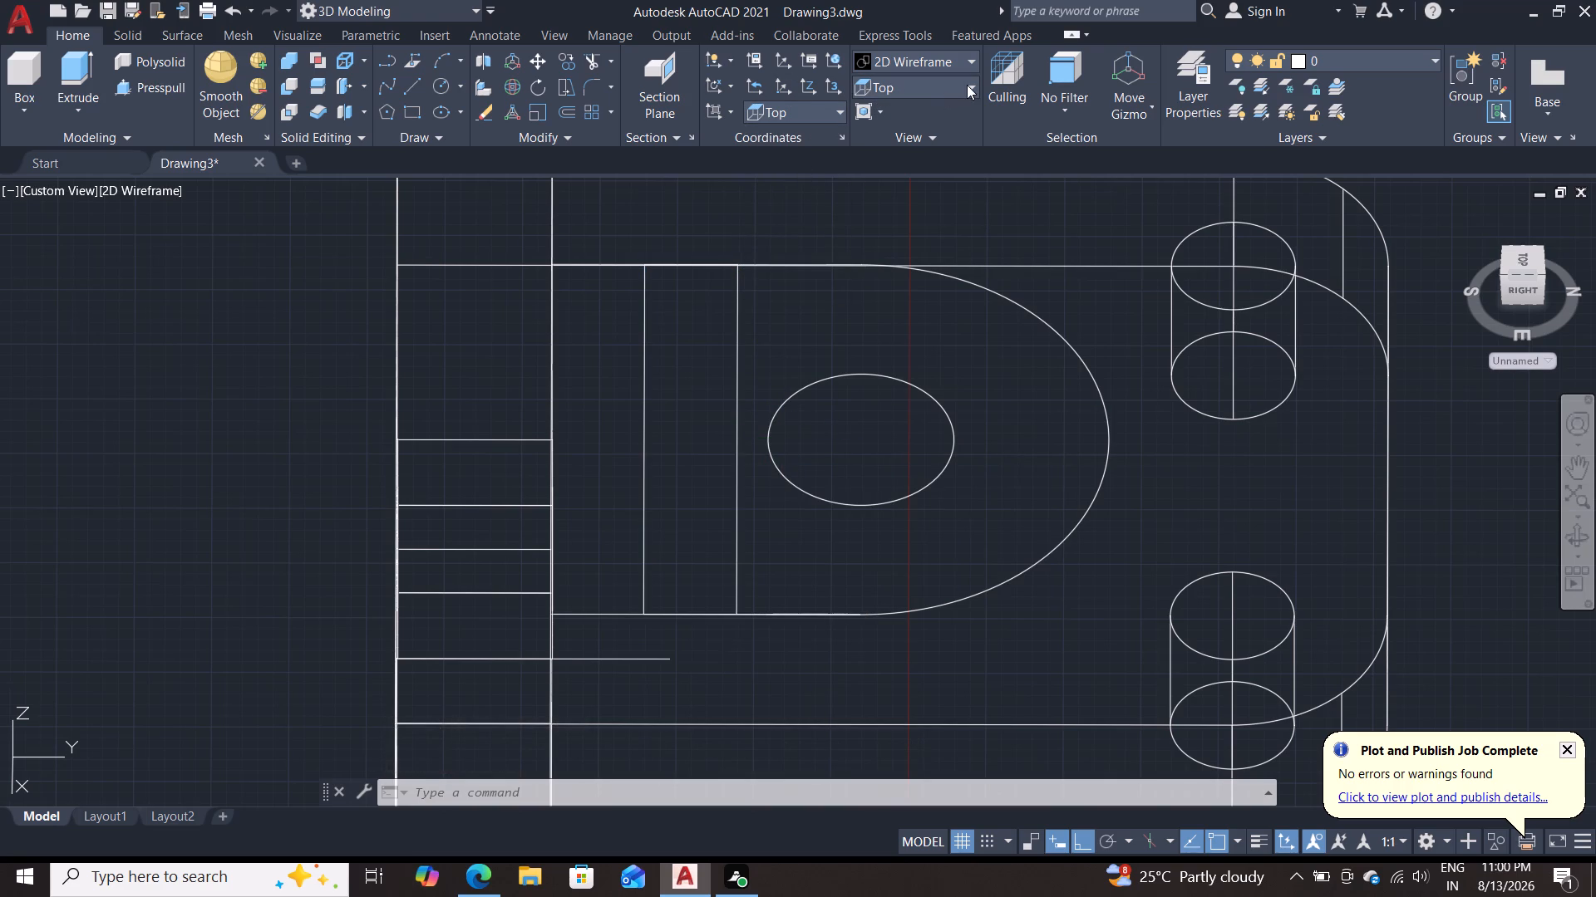
{"action": "left_click", "coordinate": [967, 85]}
{"action": "double_click", "coordinate": [935, 106]}
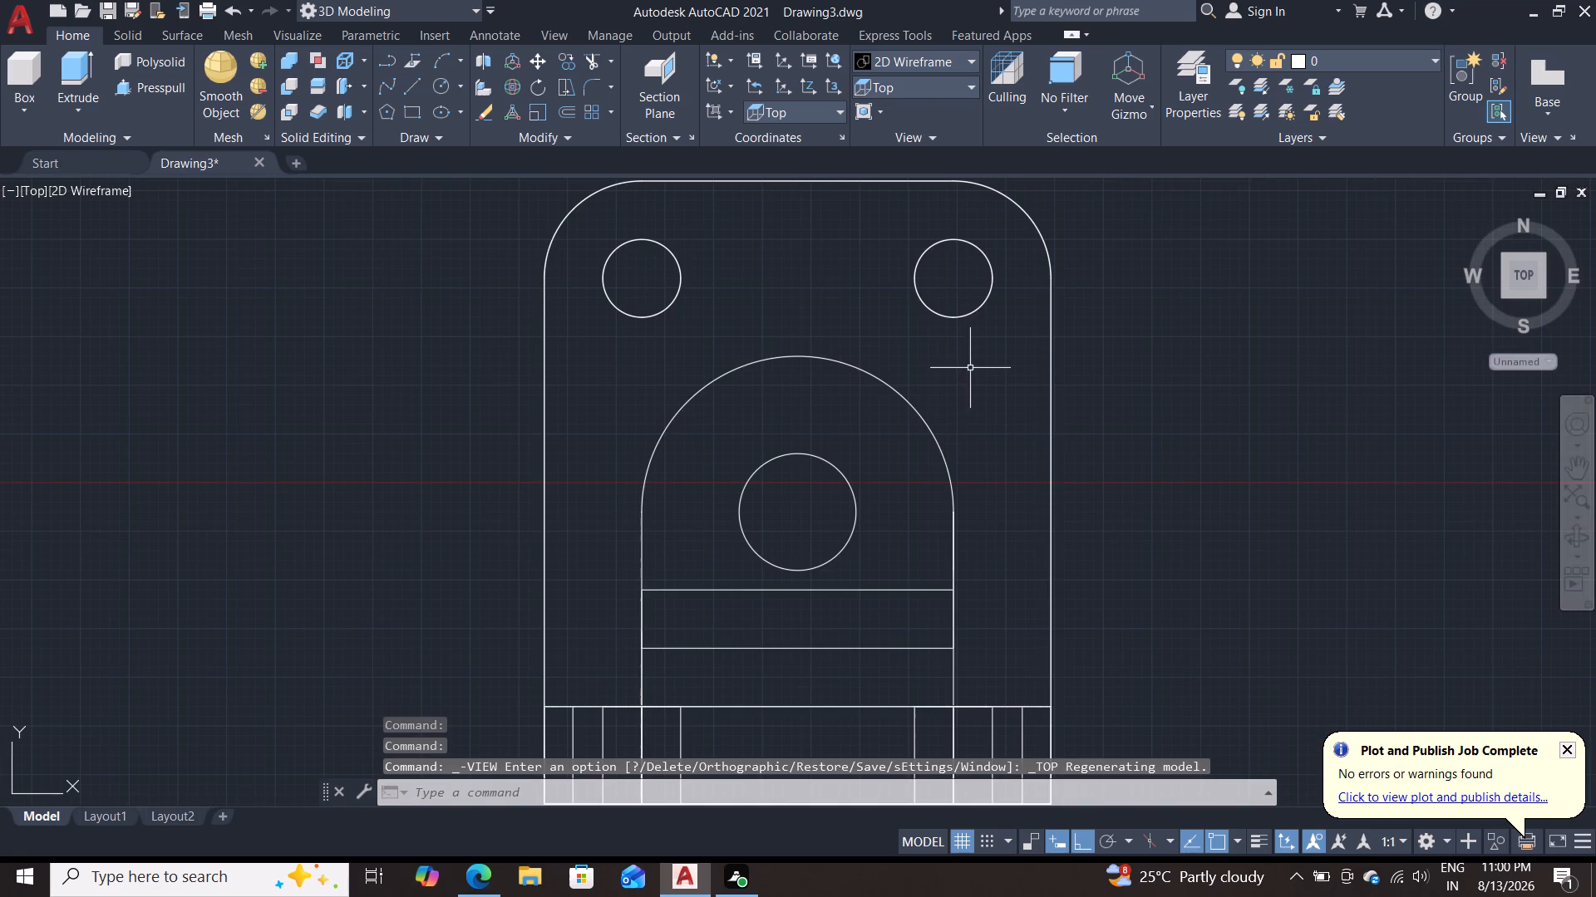
{"action": "middle_click_drag", "start_coordinate": [1033, 508], "coordinate": [1024, 436]}
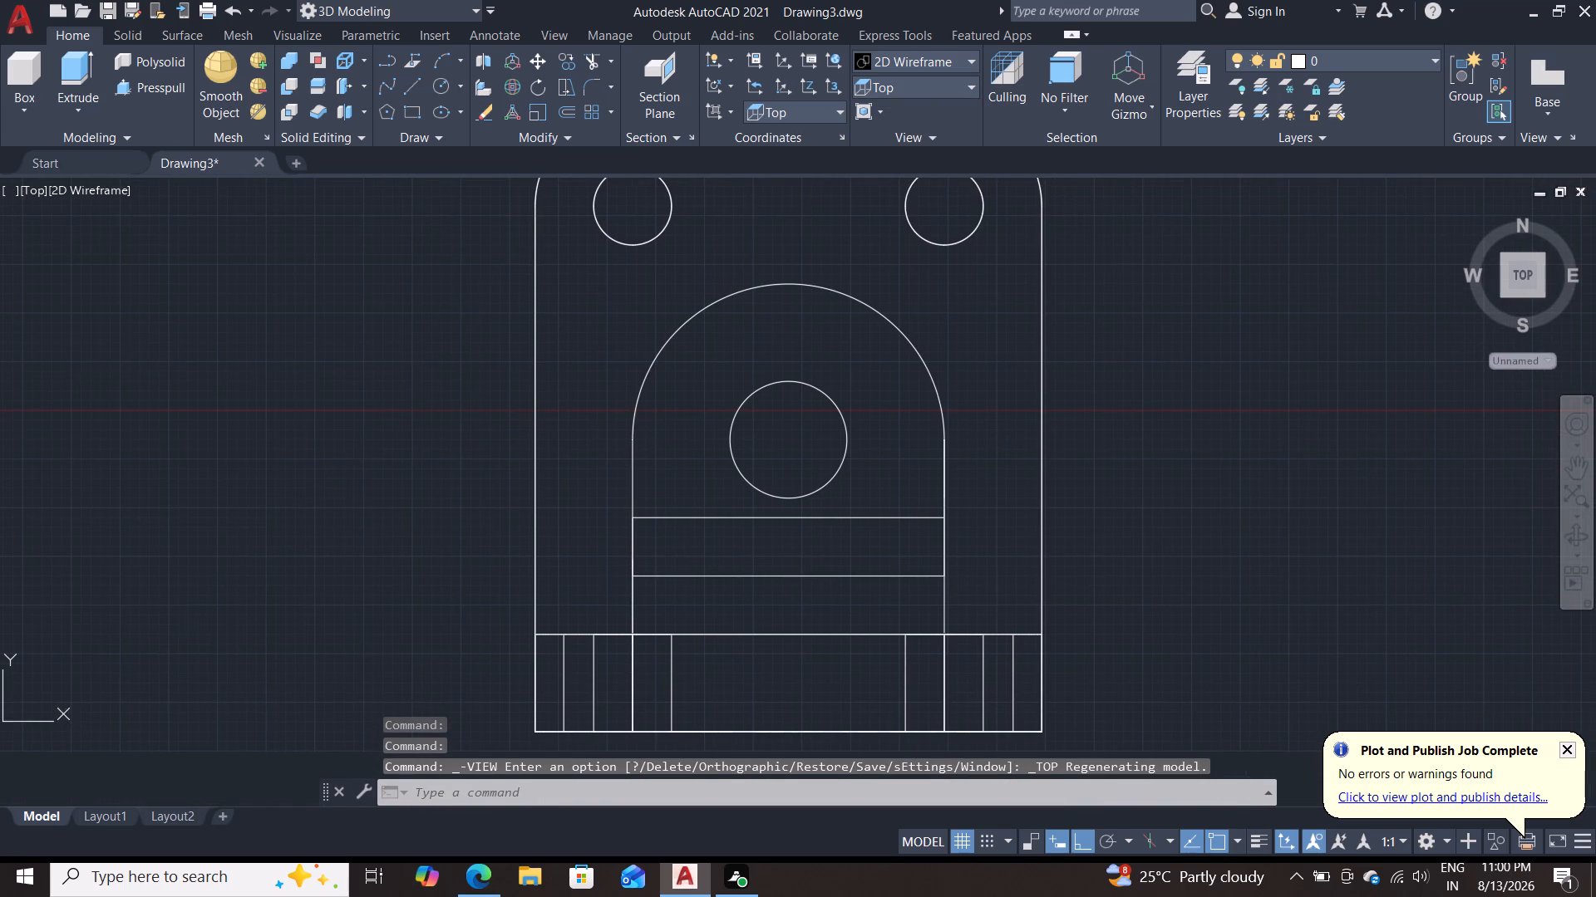
{"action": "key", "text": "l"}
{"action": "key", "text": "Return"}
{"action": "scroll", "coordinate": [1060, 496], "scroll_direction": "up", "scroll_amount": 2}
{"action": "middle_click_drag", "start_coordinate": [917, 505], "coordinate": [920, 492]}
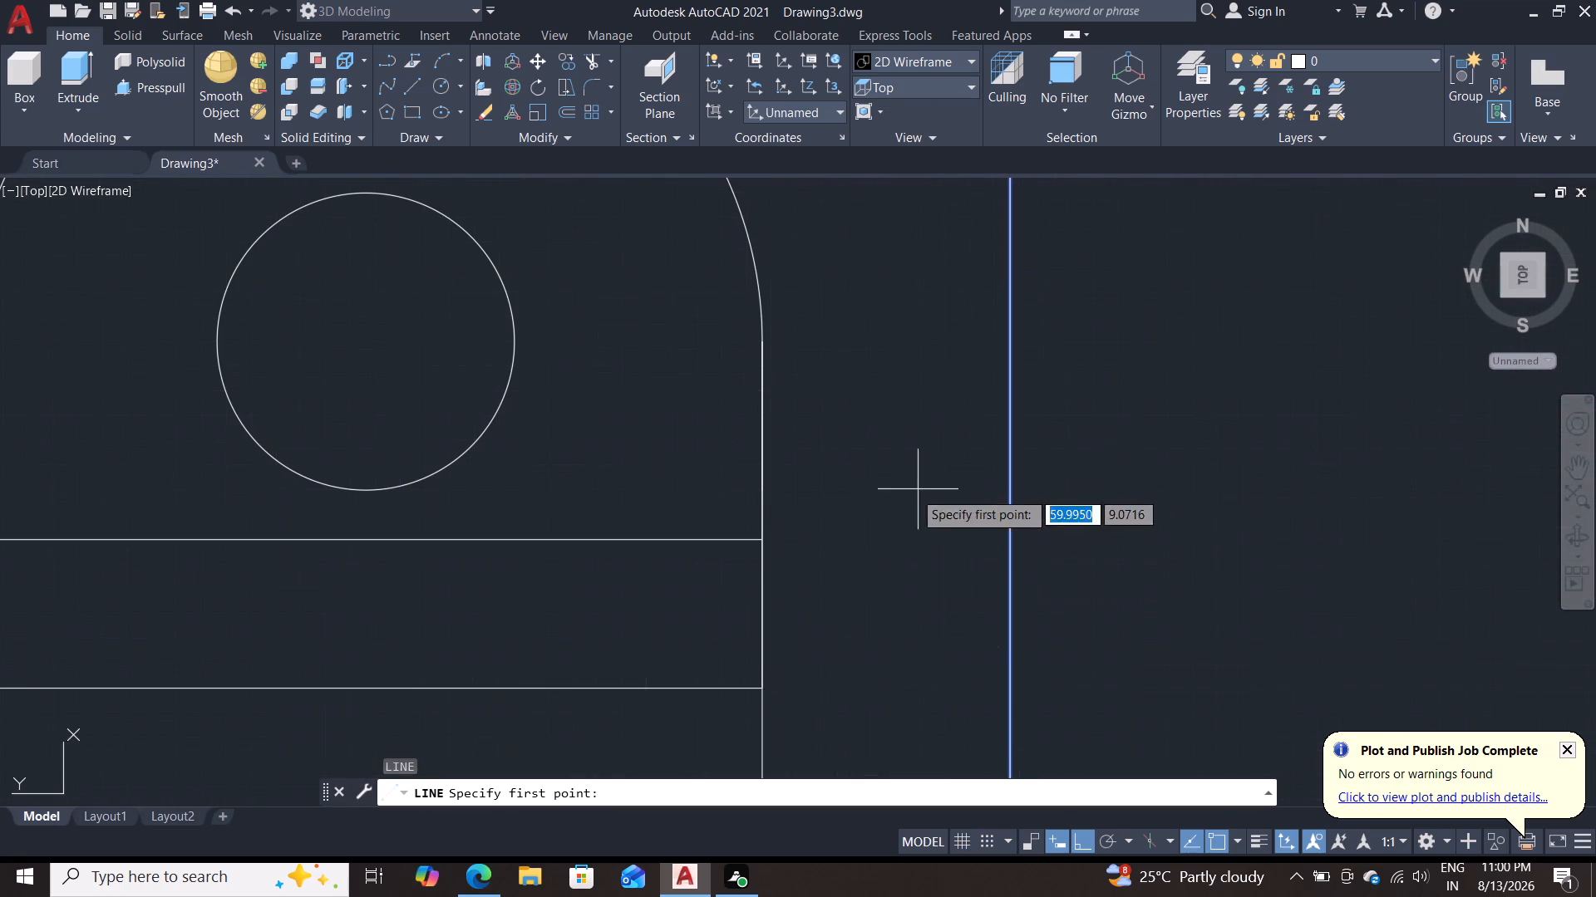
{"action": "triple_click", "coordinate": [761, 695]}
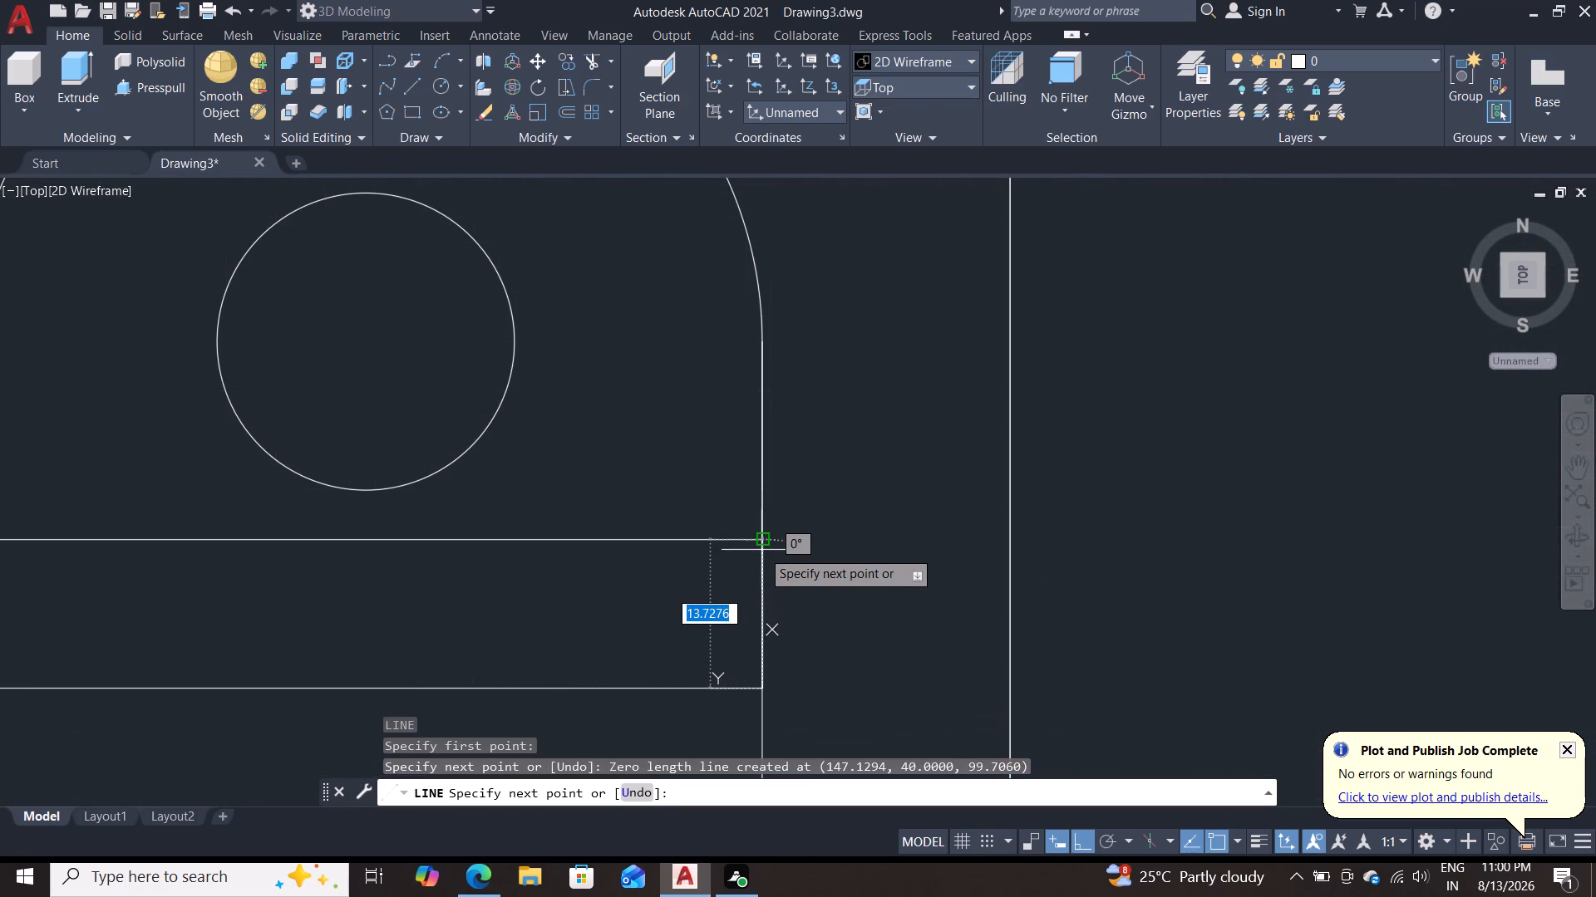
{"action": "left_click", "coordinate": [758, 535]}
{"action": "key", "text": "Escape"}
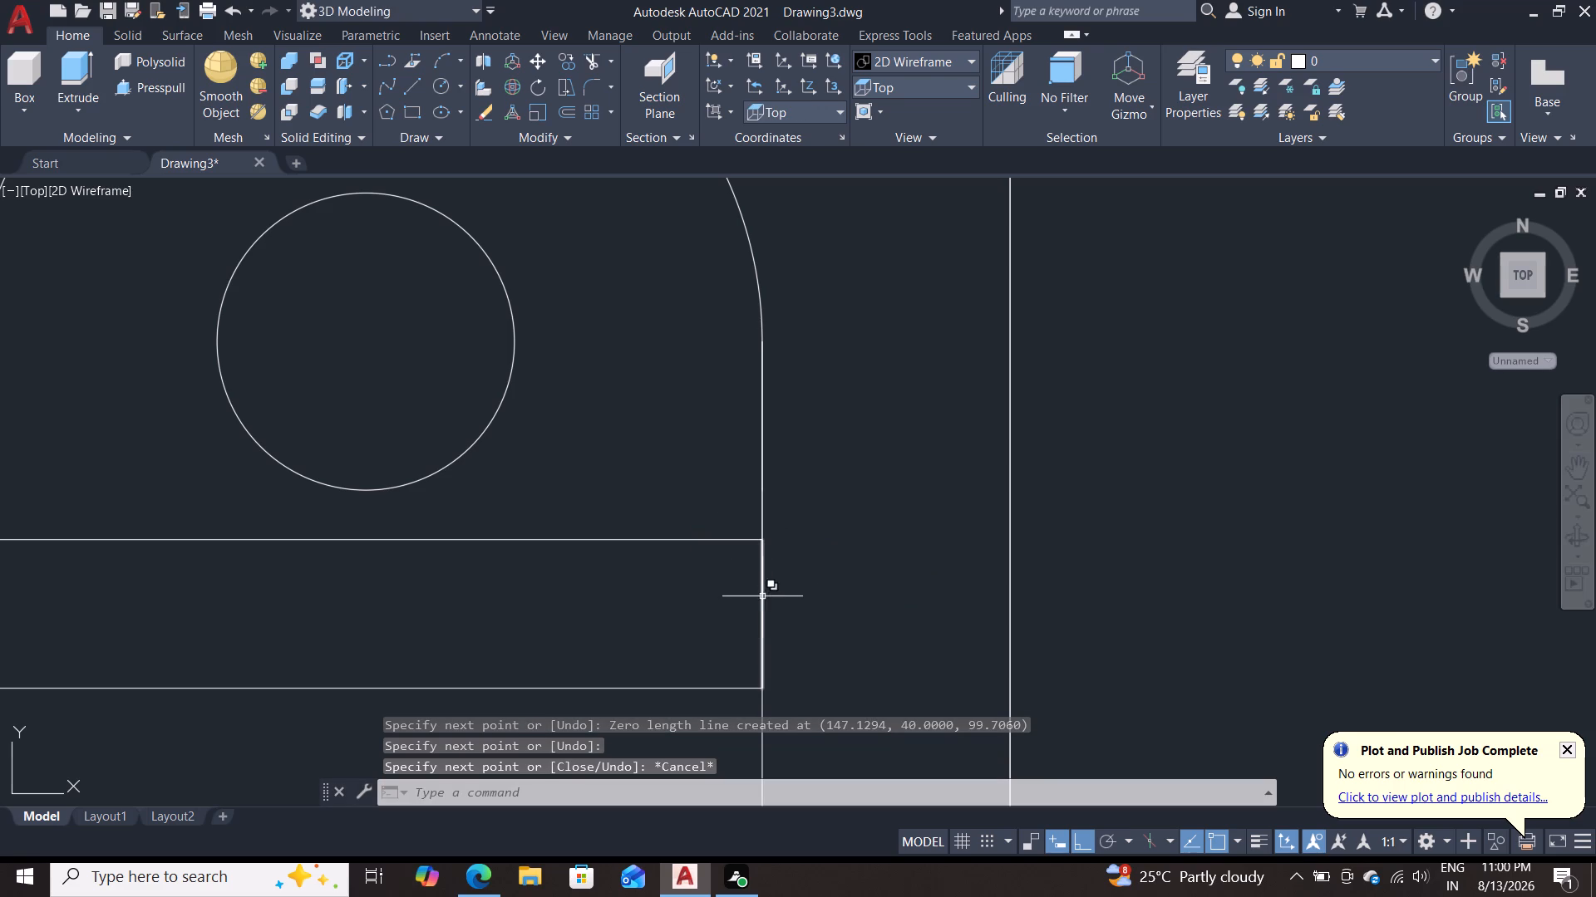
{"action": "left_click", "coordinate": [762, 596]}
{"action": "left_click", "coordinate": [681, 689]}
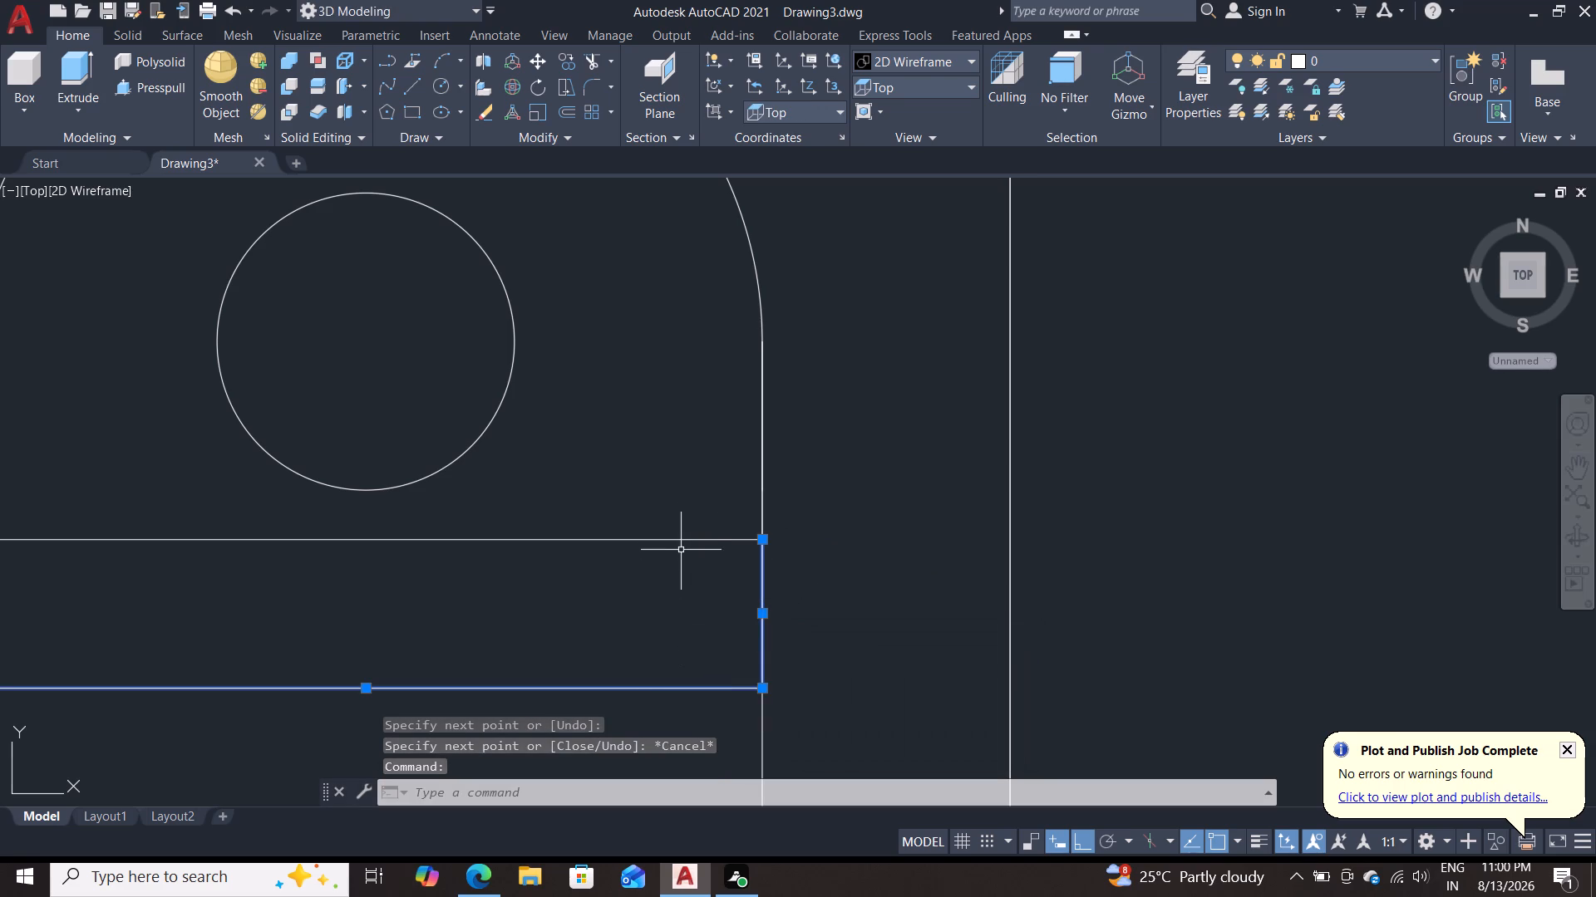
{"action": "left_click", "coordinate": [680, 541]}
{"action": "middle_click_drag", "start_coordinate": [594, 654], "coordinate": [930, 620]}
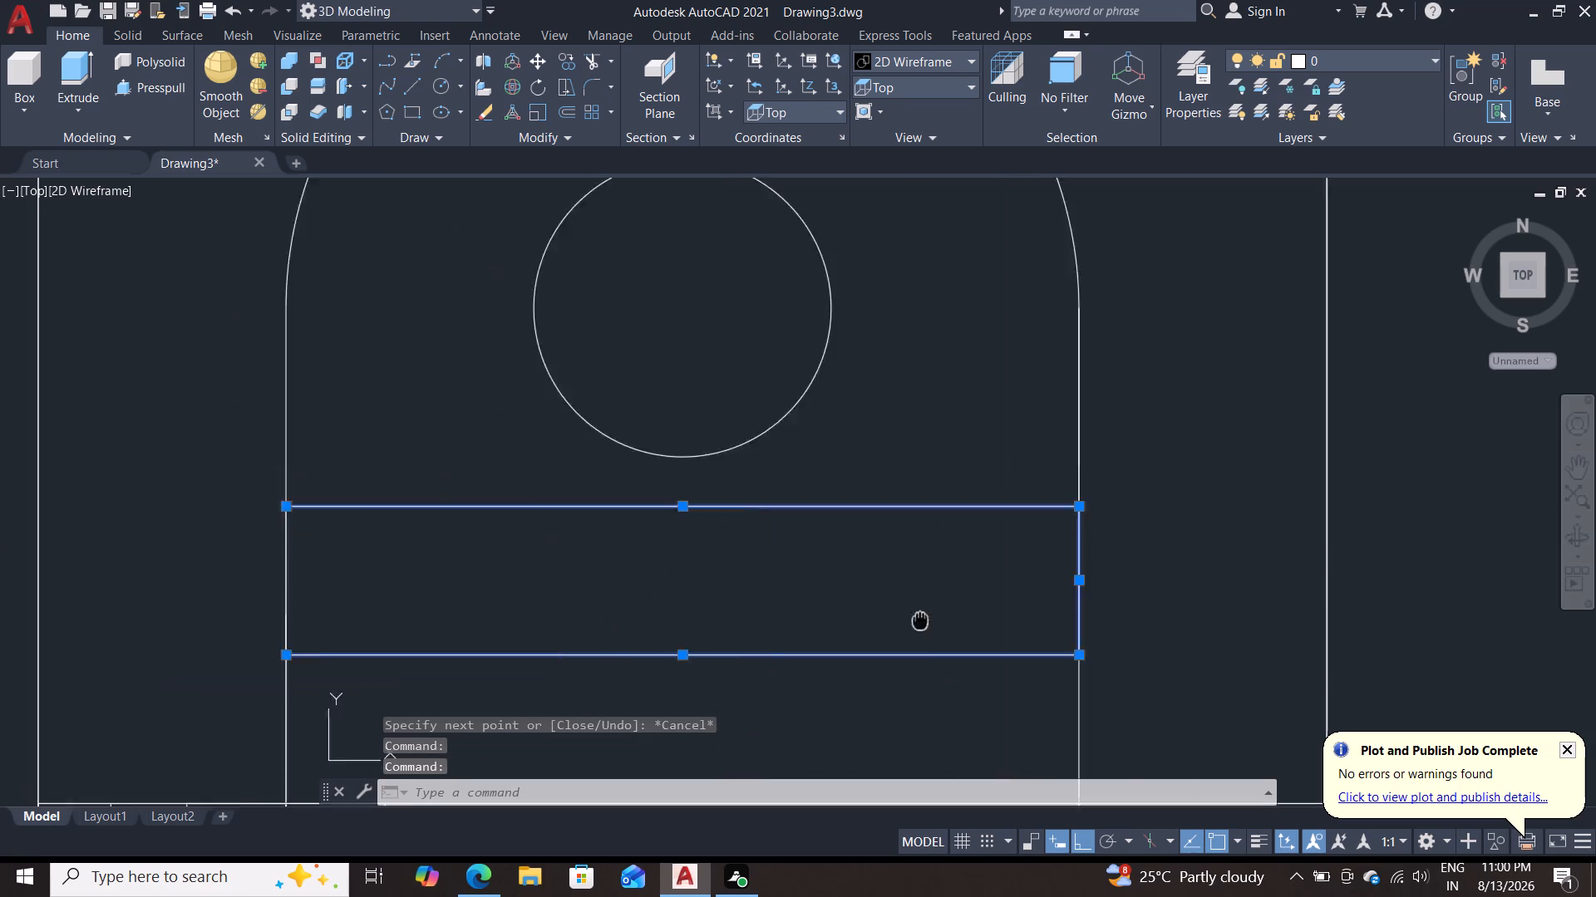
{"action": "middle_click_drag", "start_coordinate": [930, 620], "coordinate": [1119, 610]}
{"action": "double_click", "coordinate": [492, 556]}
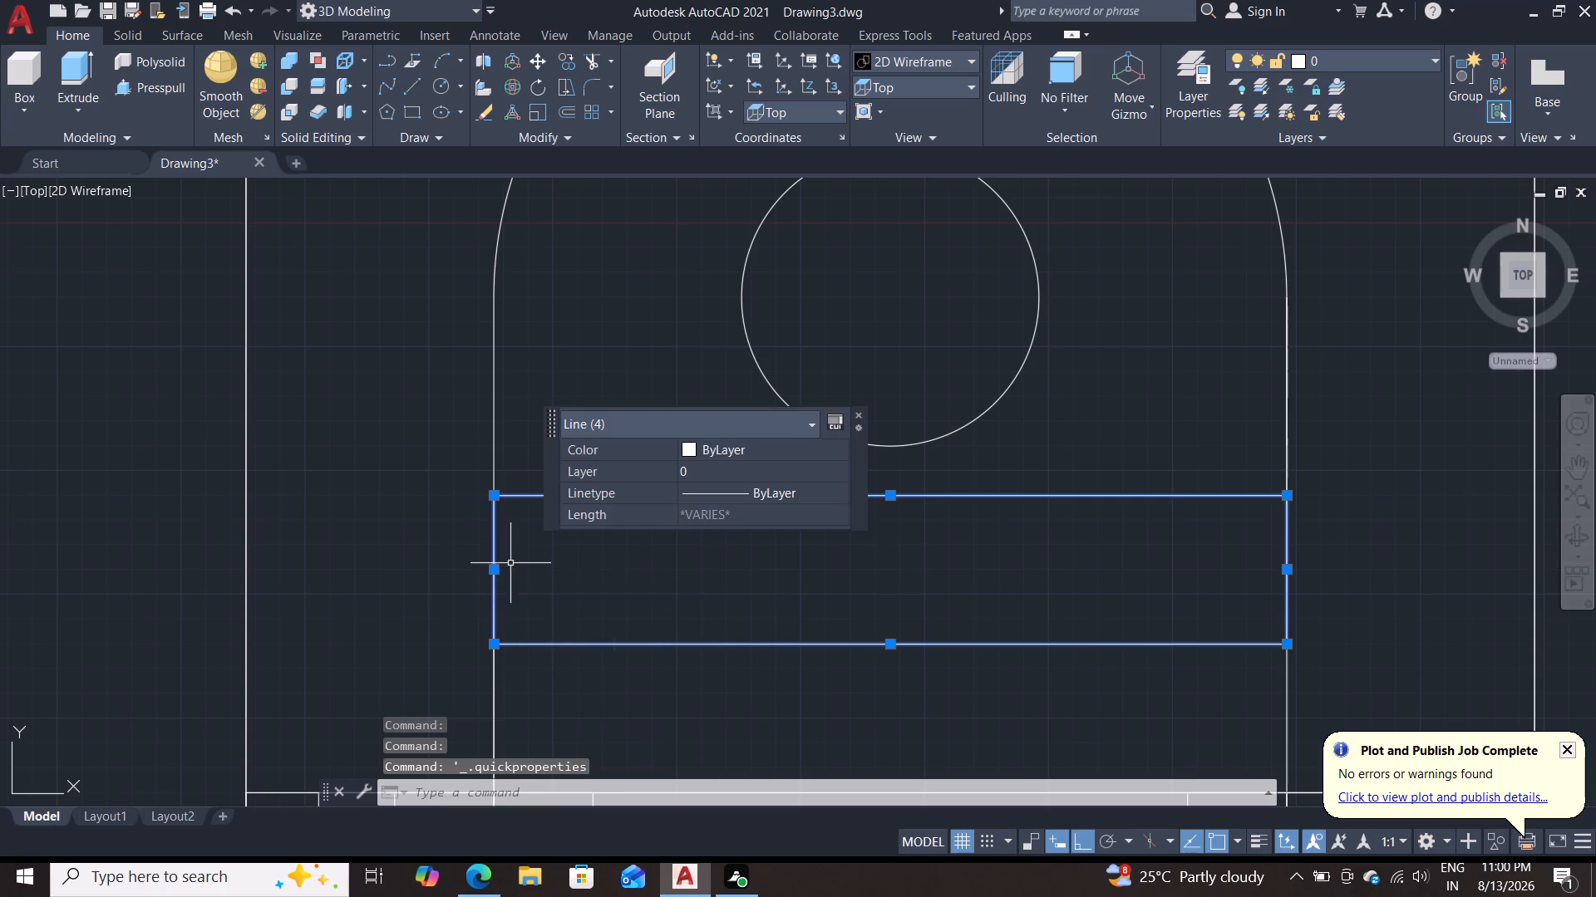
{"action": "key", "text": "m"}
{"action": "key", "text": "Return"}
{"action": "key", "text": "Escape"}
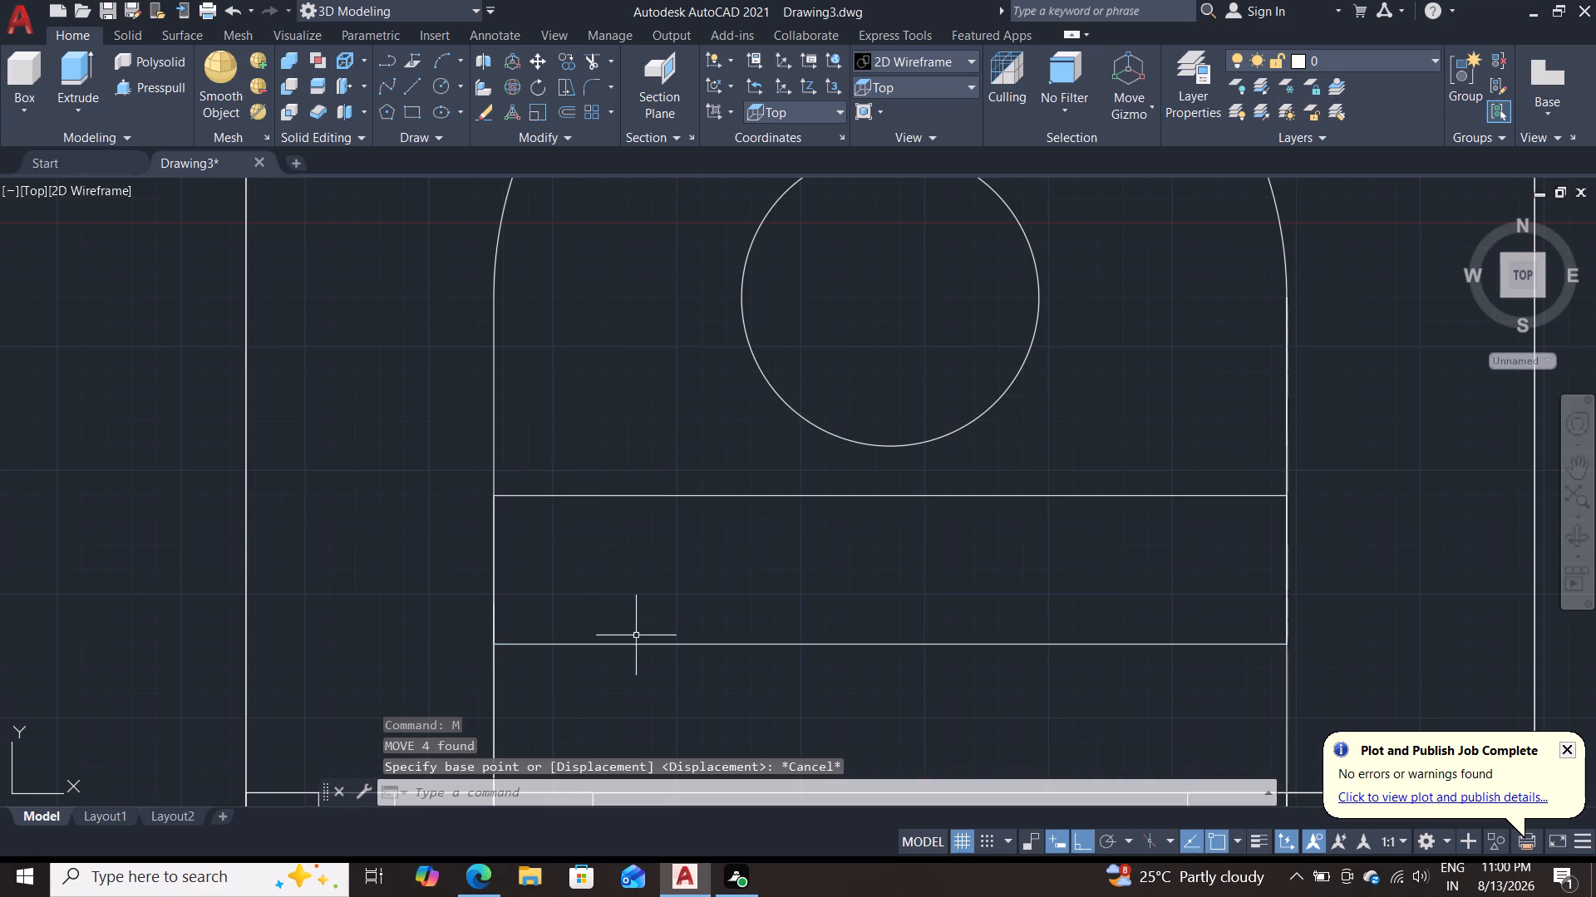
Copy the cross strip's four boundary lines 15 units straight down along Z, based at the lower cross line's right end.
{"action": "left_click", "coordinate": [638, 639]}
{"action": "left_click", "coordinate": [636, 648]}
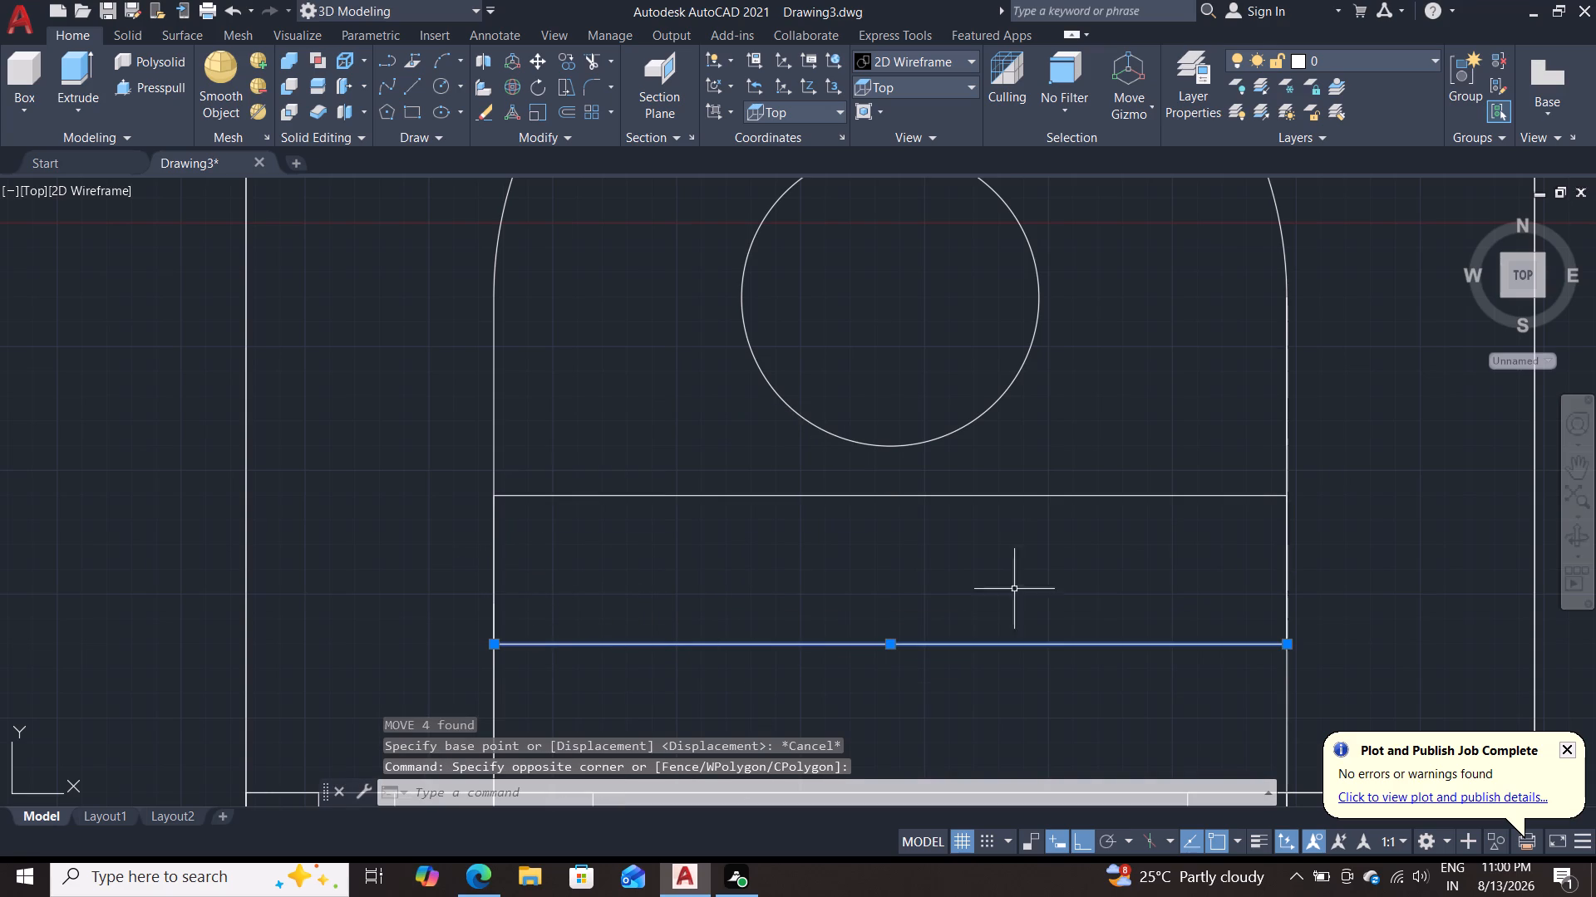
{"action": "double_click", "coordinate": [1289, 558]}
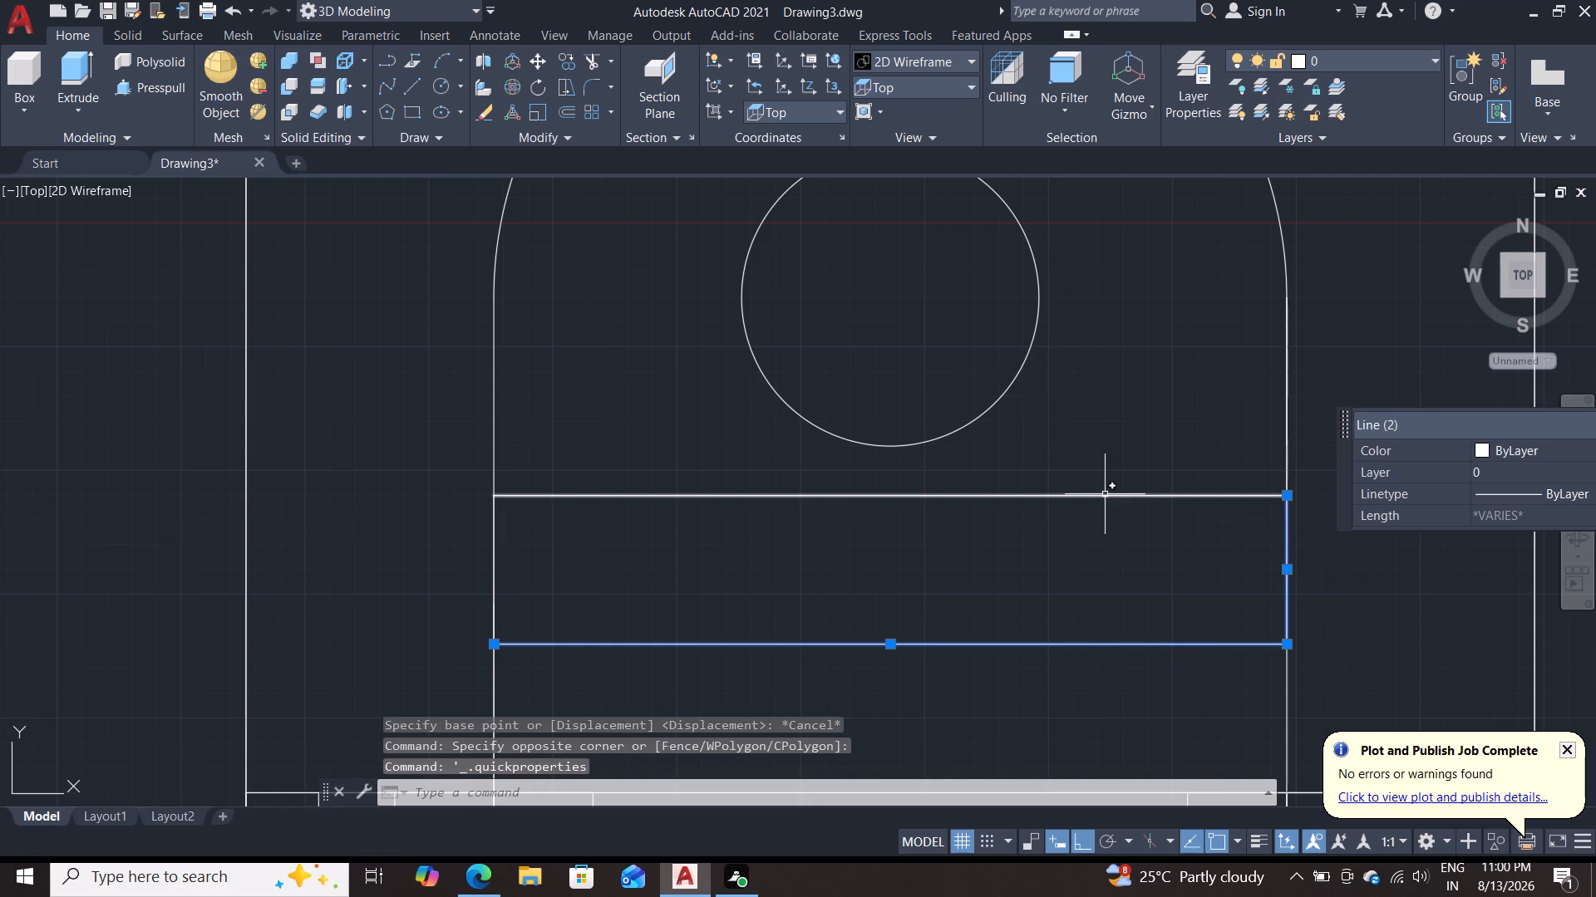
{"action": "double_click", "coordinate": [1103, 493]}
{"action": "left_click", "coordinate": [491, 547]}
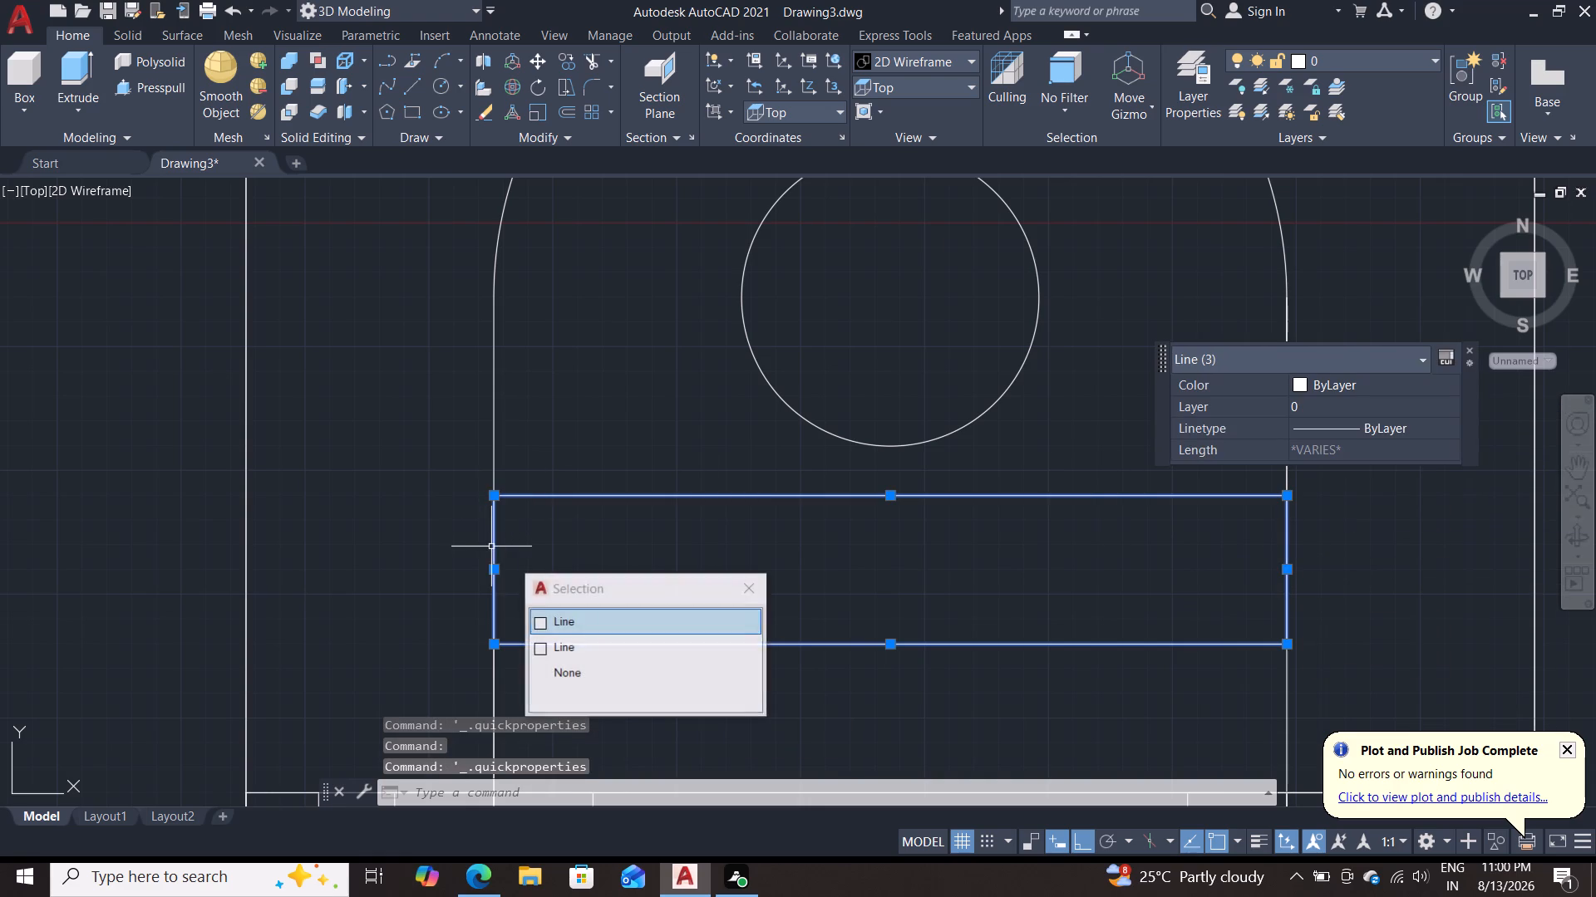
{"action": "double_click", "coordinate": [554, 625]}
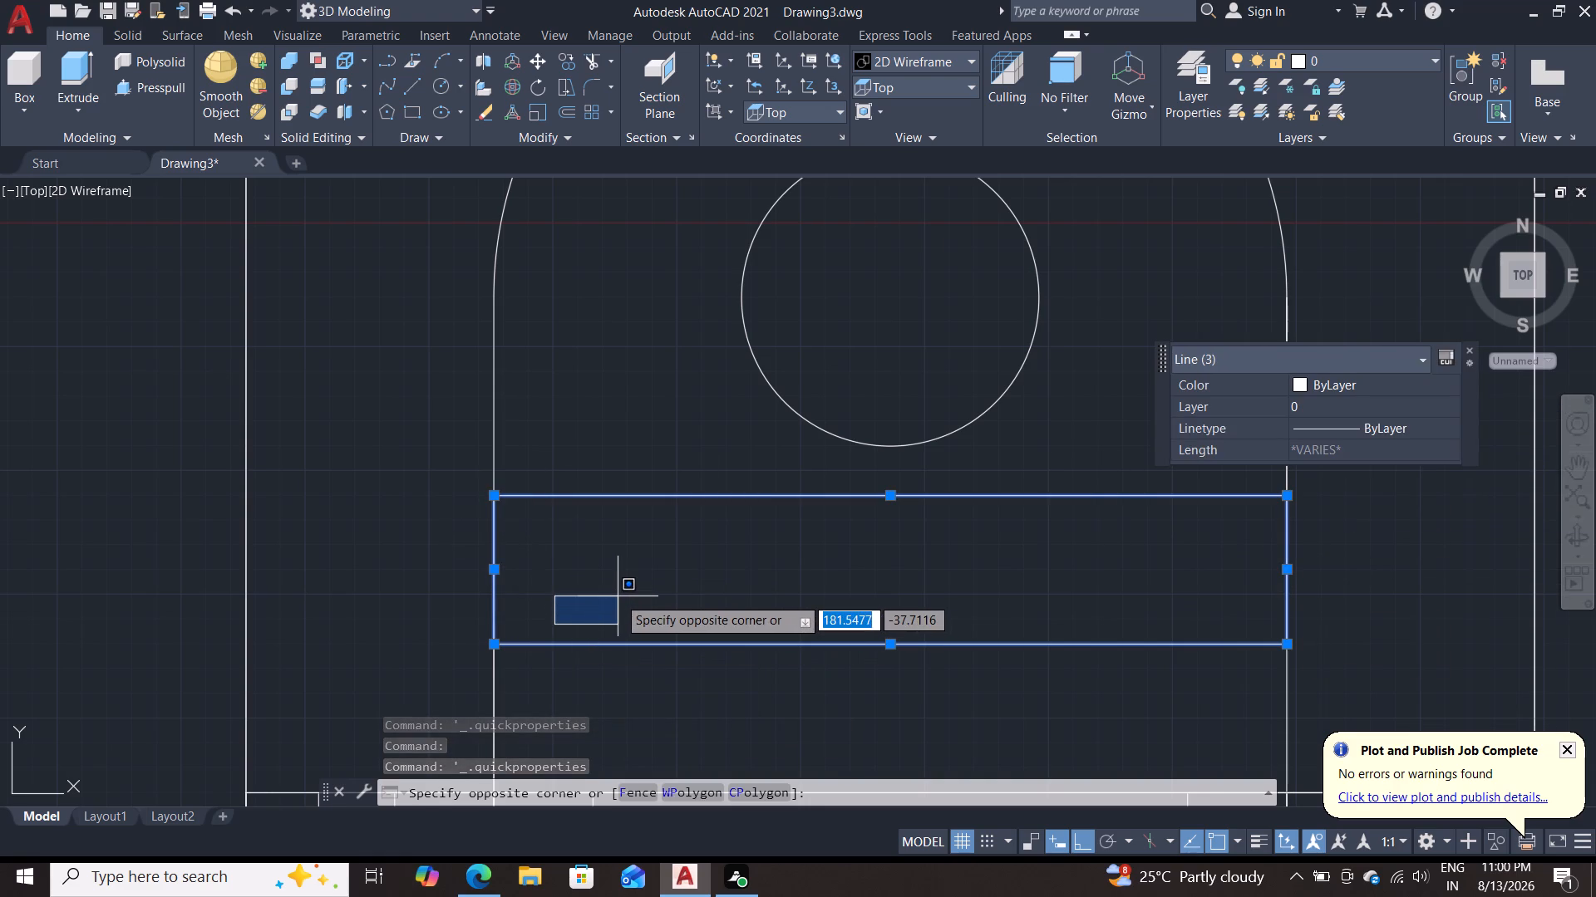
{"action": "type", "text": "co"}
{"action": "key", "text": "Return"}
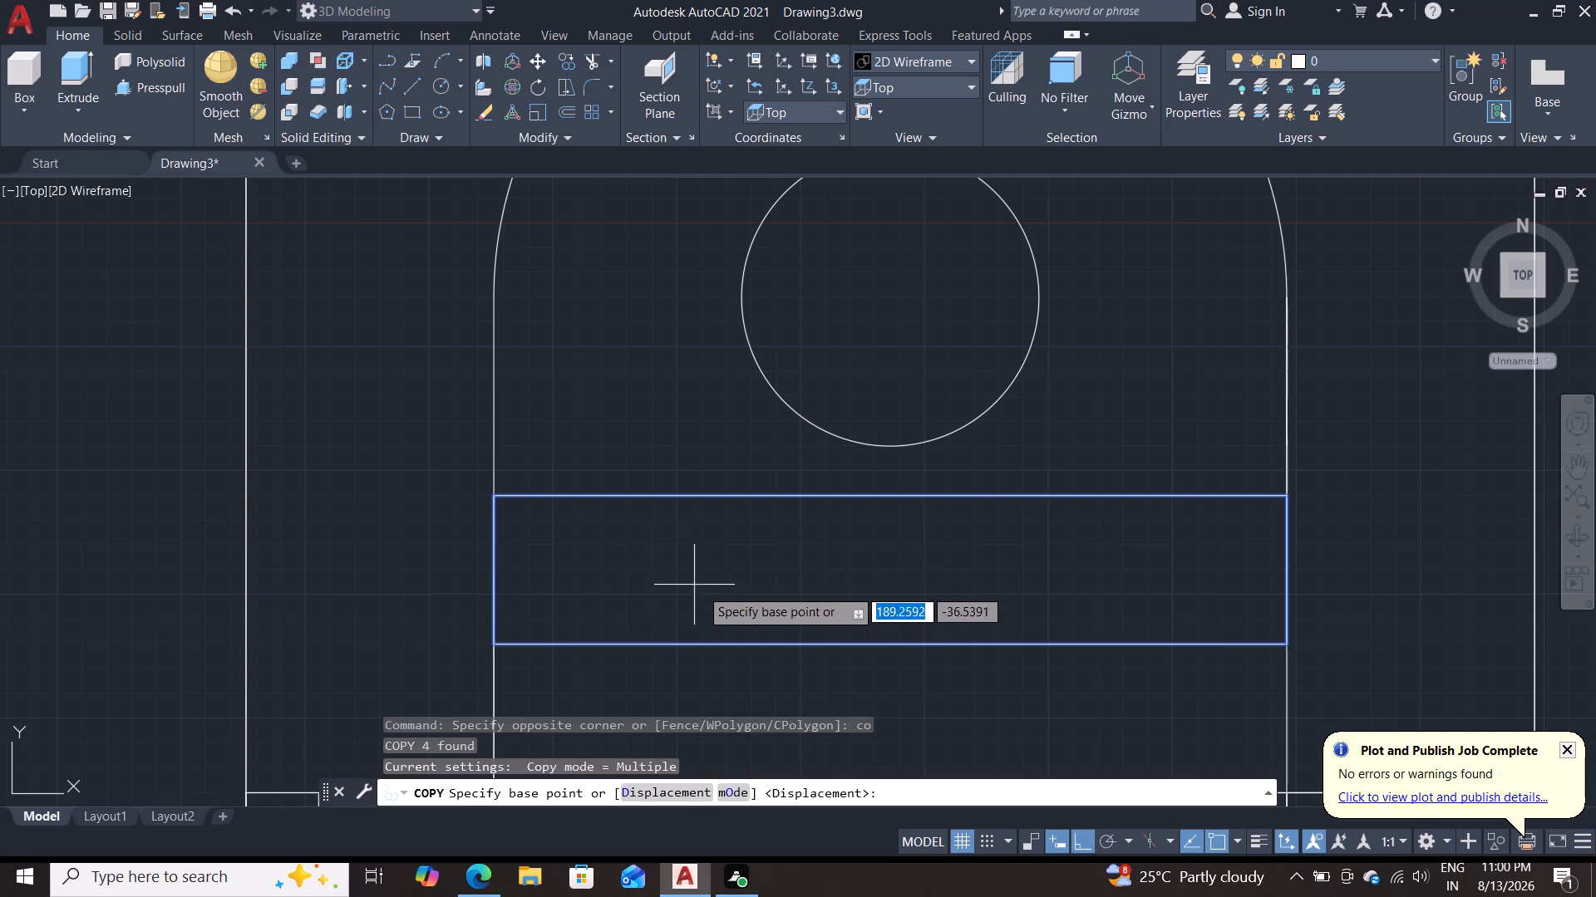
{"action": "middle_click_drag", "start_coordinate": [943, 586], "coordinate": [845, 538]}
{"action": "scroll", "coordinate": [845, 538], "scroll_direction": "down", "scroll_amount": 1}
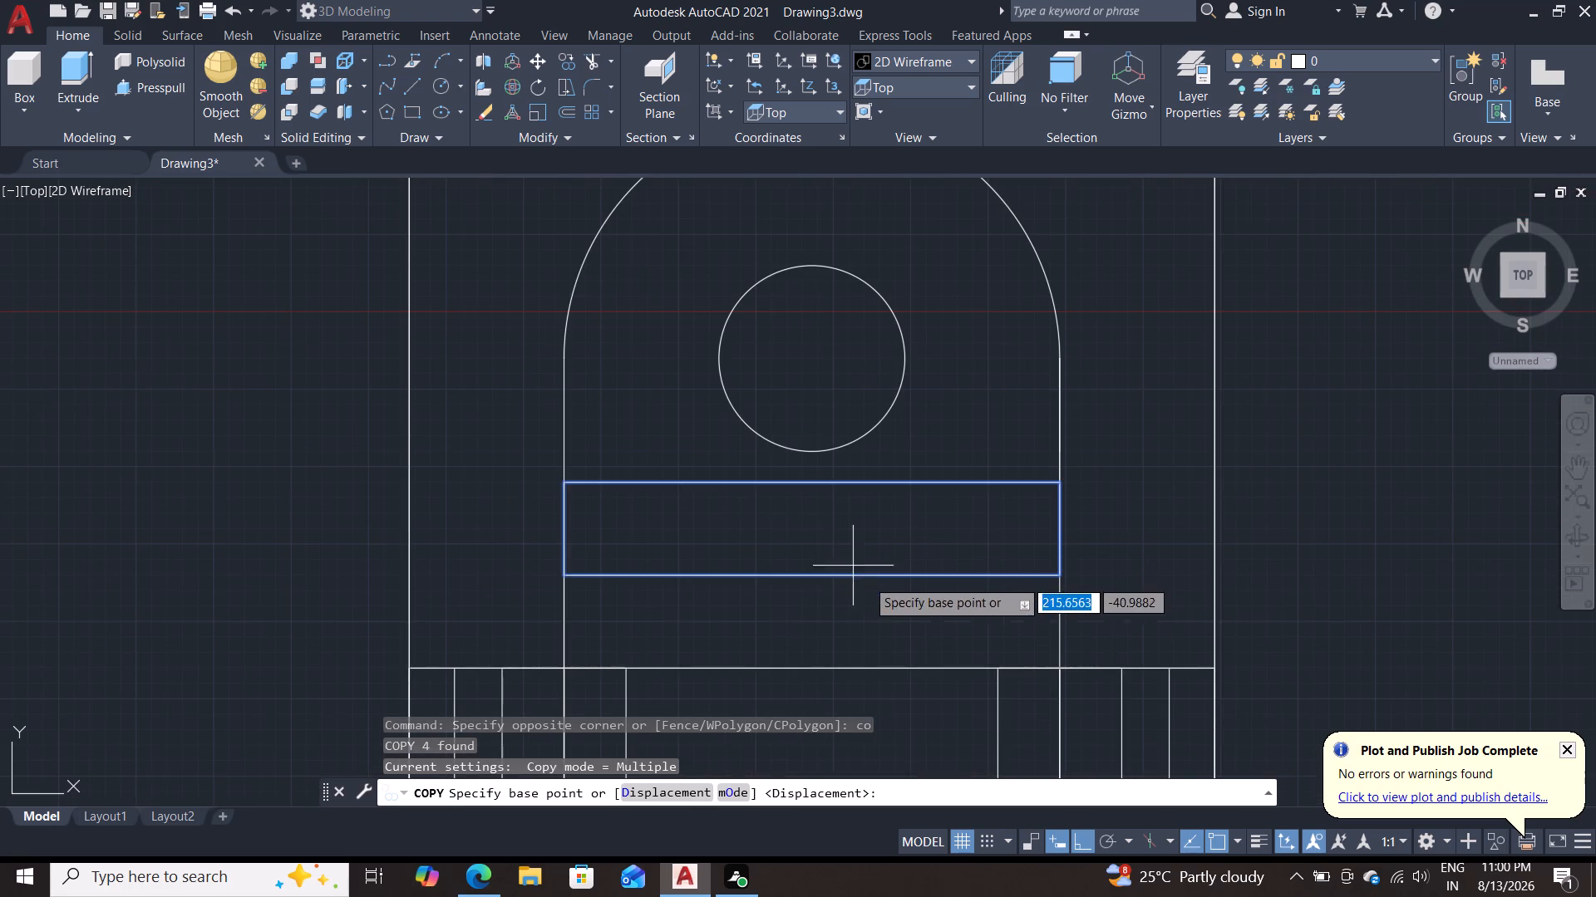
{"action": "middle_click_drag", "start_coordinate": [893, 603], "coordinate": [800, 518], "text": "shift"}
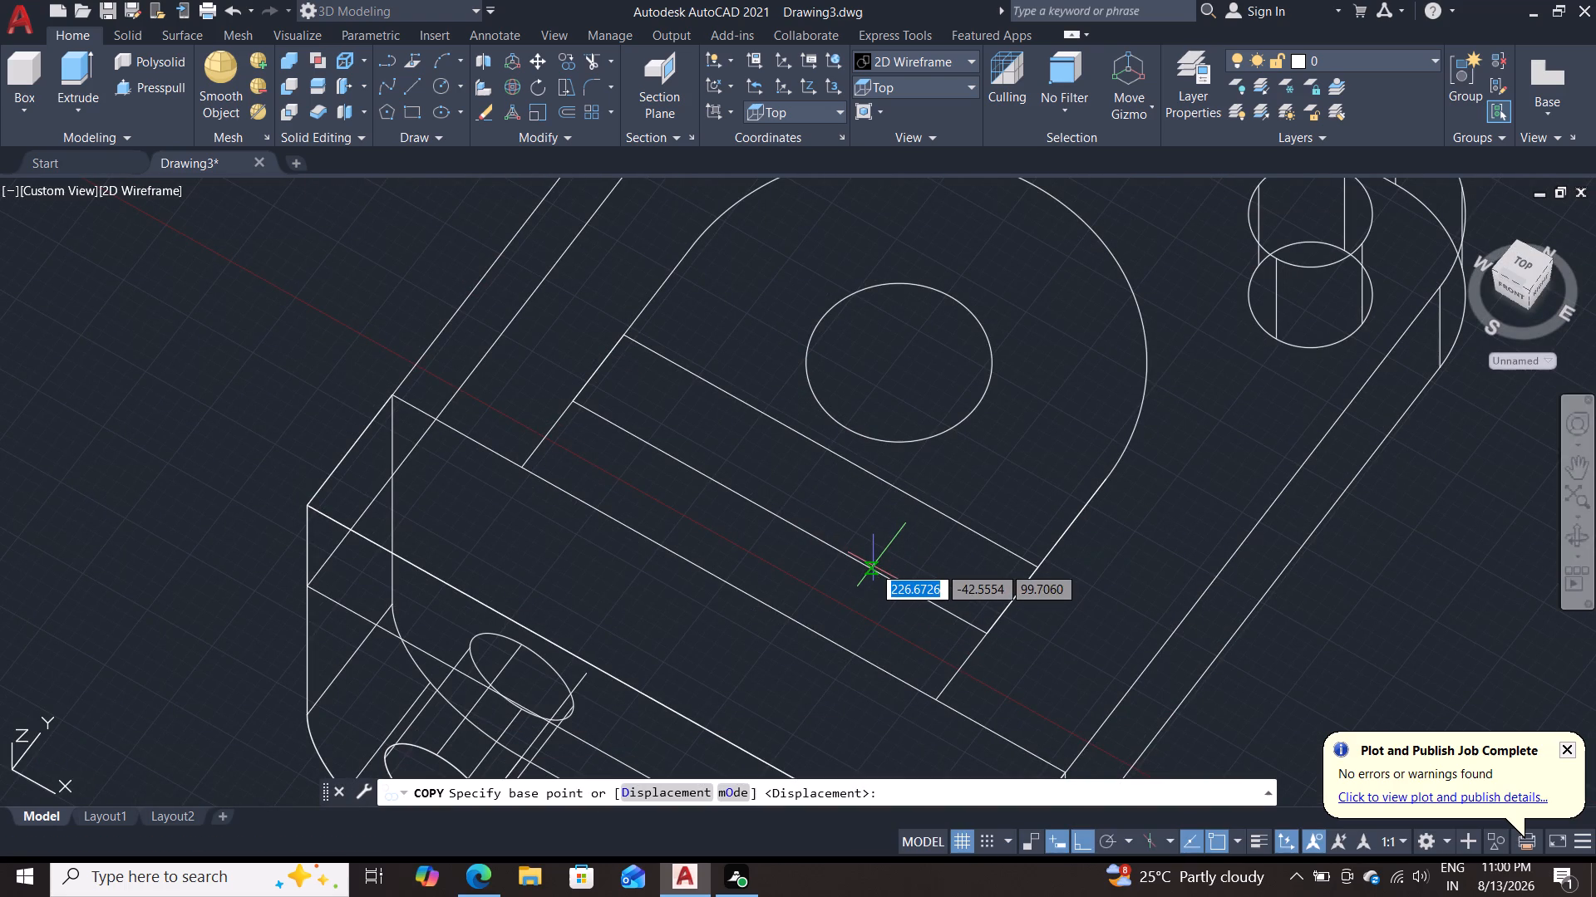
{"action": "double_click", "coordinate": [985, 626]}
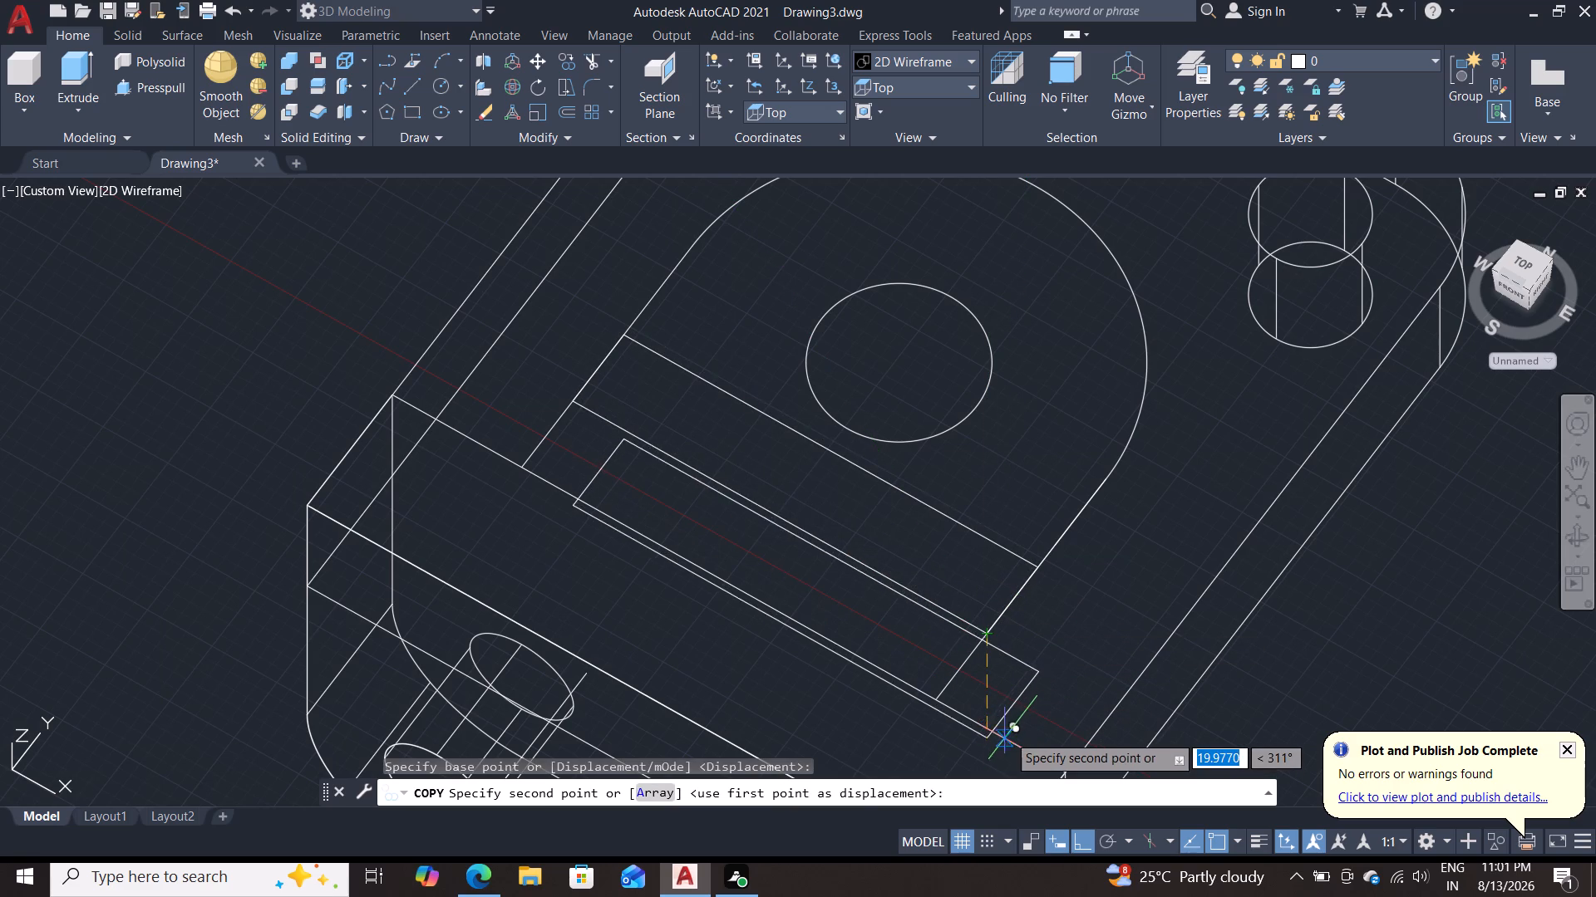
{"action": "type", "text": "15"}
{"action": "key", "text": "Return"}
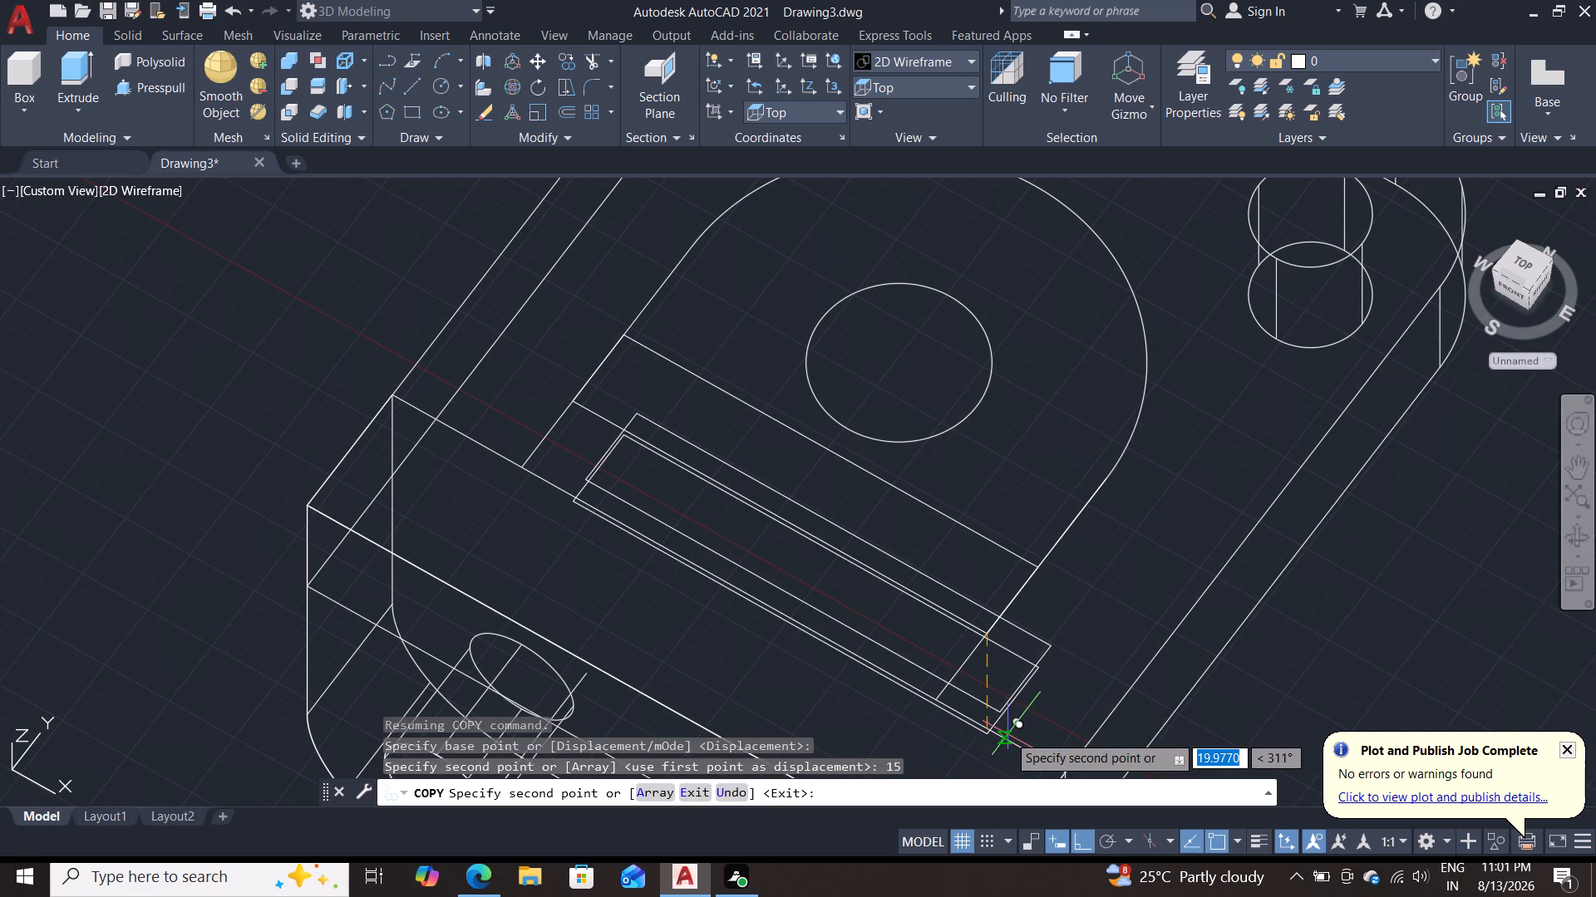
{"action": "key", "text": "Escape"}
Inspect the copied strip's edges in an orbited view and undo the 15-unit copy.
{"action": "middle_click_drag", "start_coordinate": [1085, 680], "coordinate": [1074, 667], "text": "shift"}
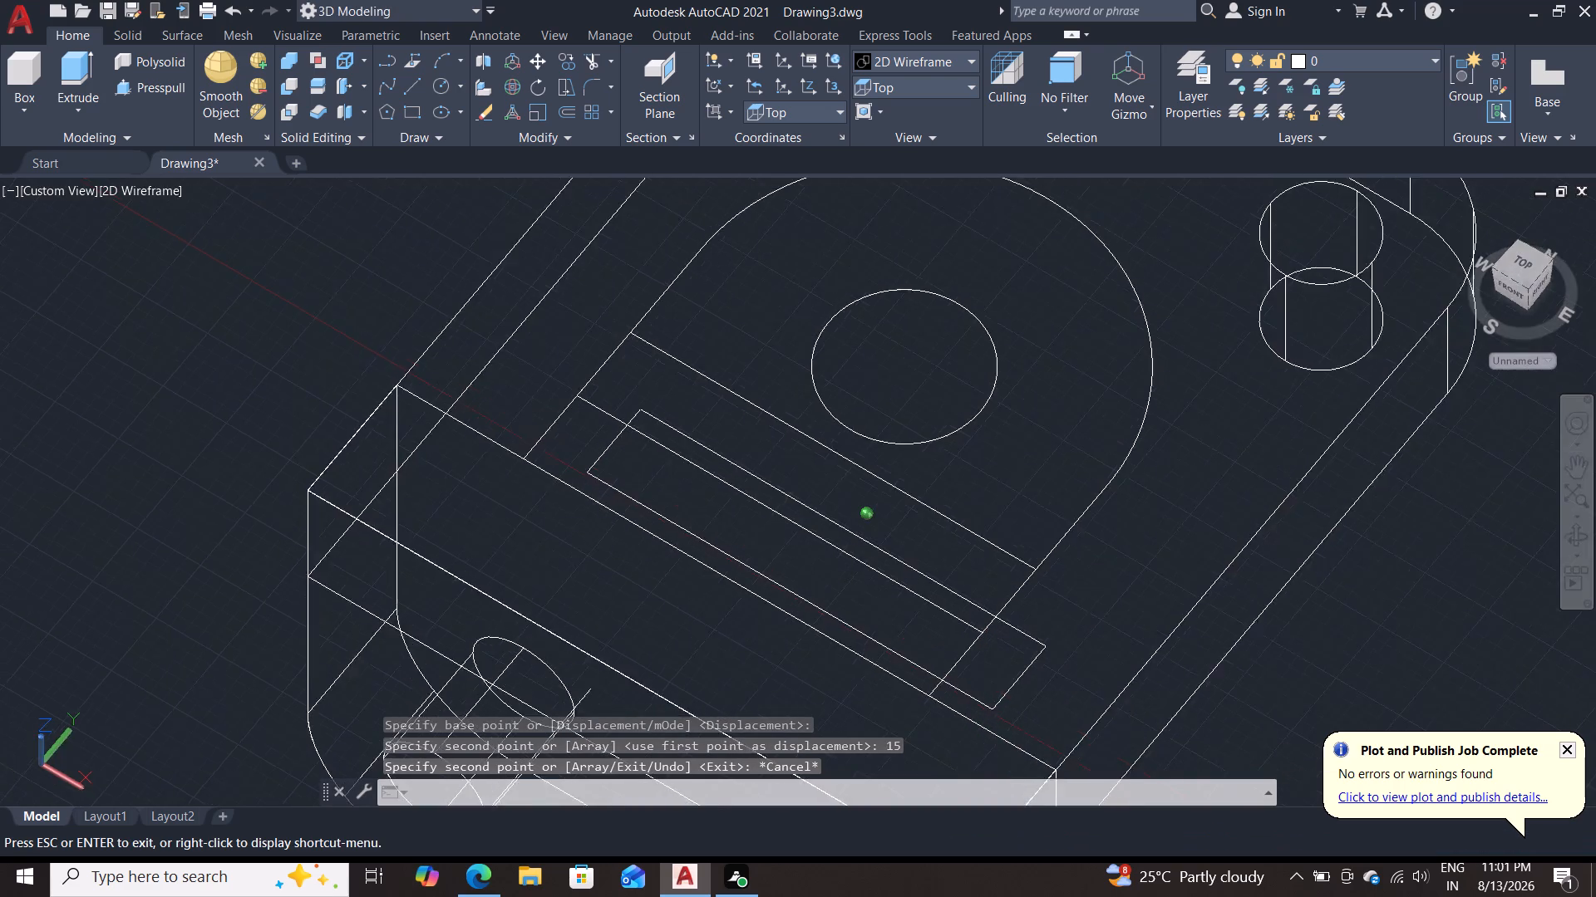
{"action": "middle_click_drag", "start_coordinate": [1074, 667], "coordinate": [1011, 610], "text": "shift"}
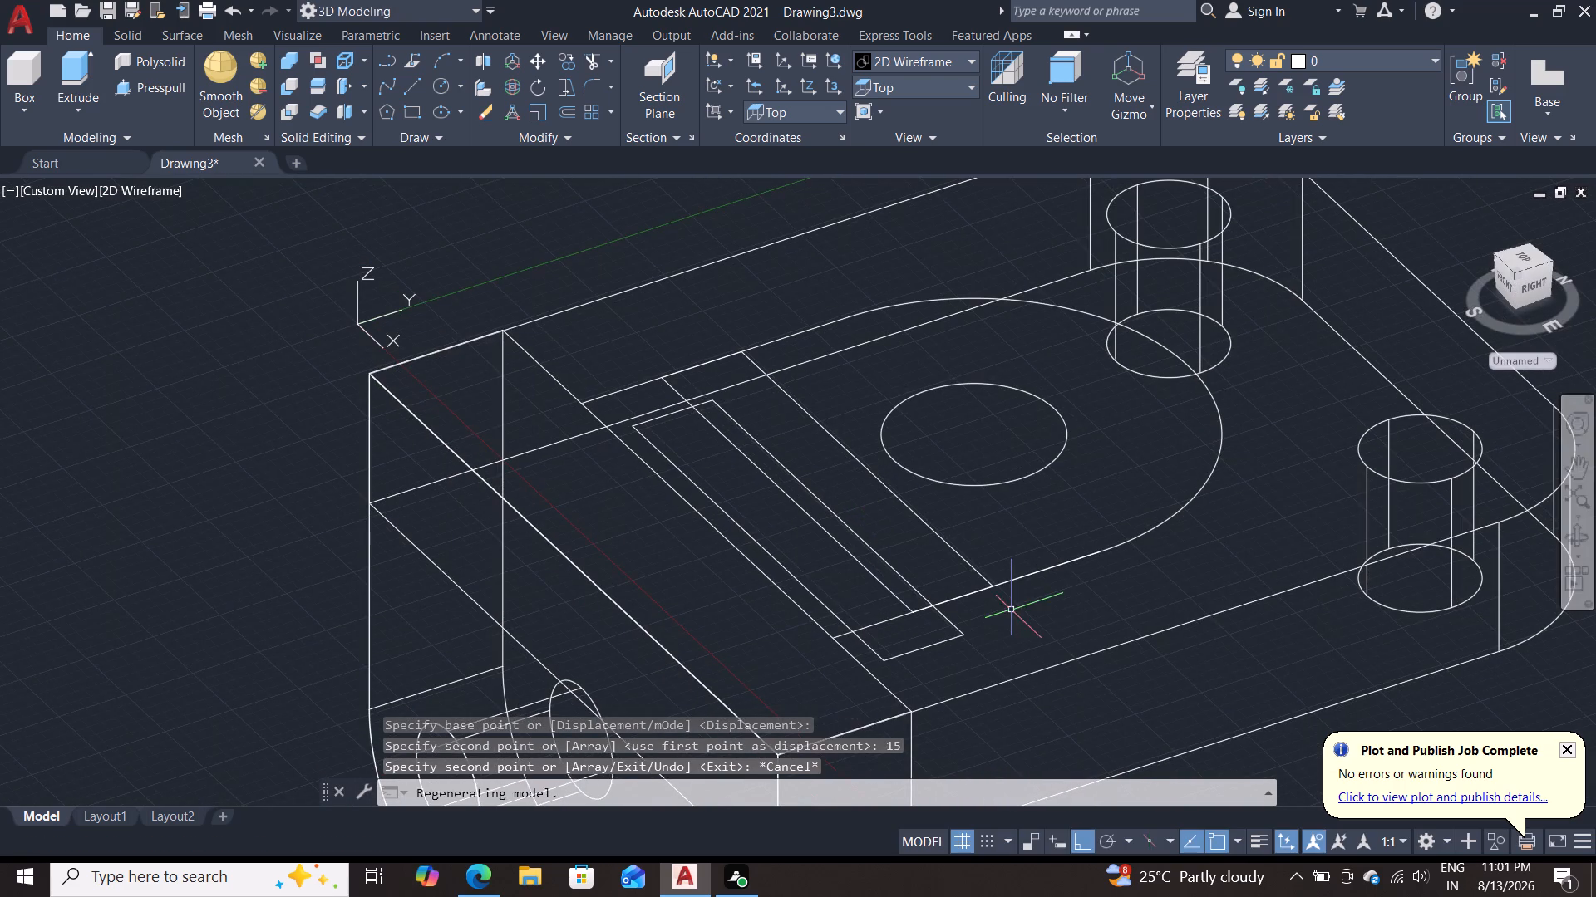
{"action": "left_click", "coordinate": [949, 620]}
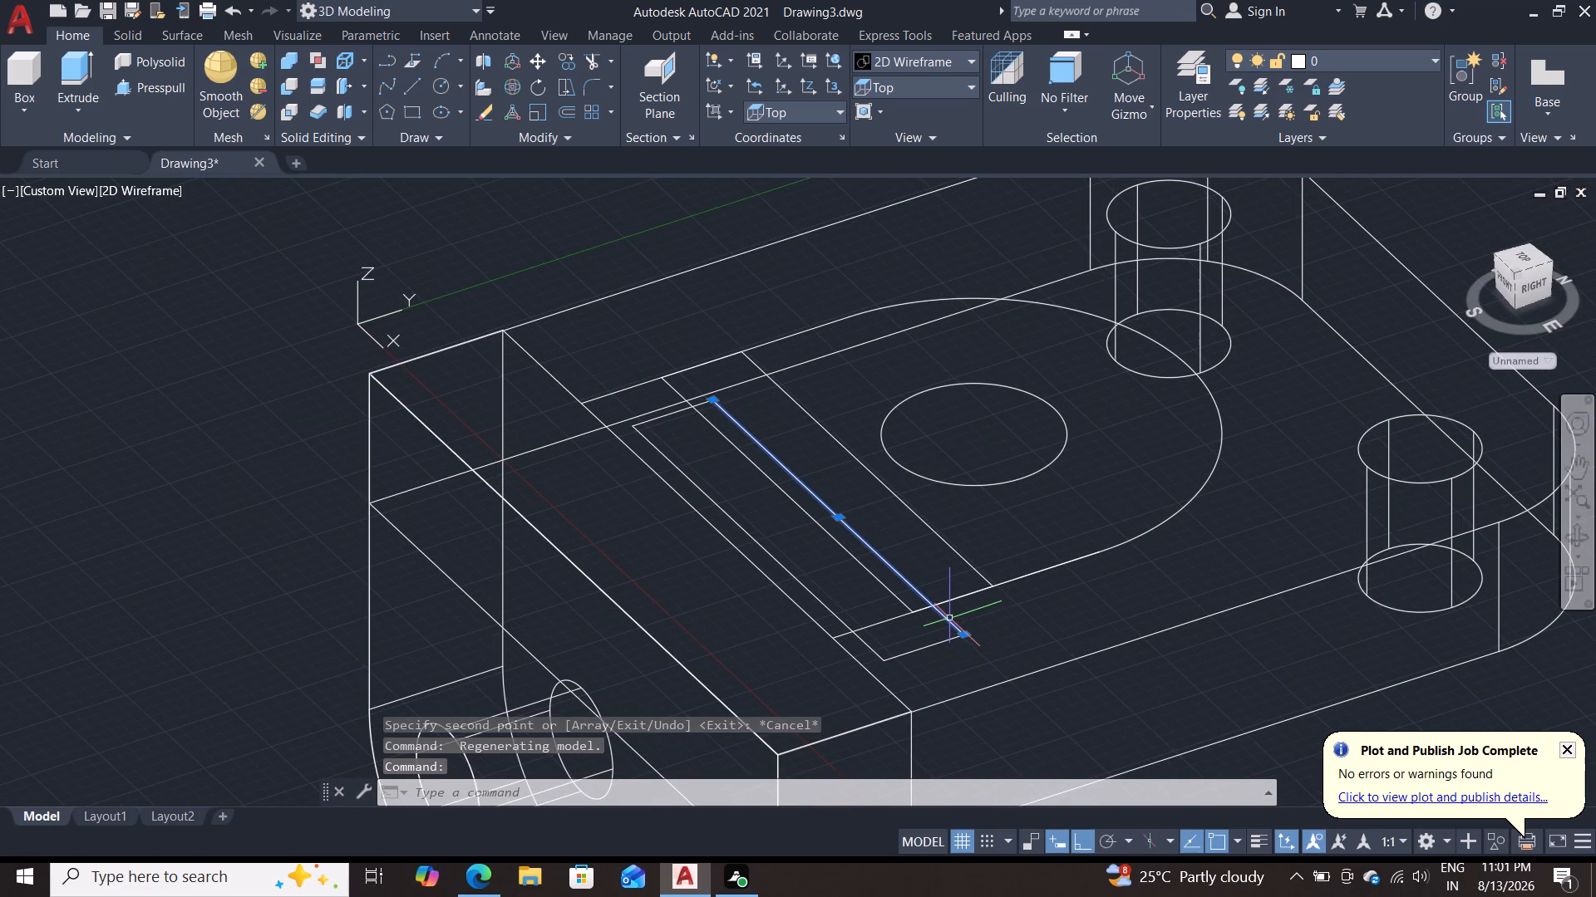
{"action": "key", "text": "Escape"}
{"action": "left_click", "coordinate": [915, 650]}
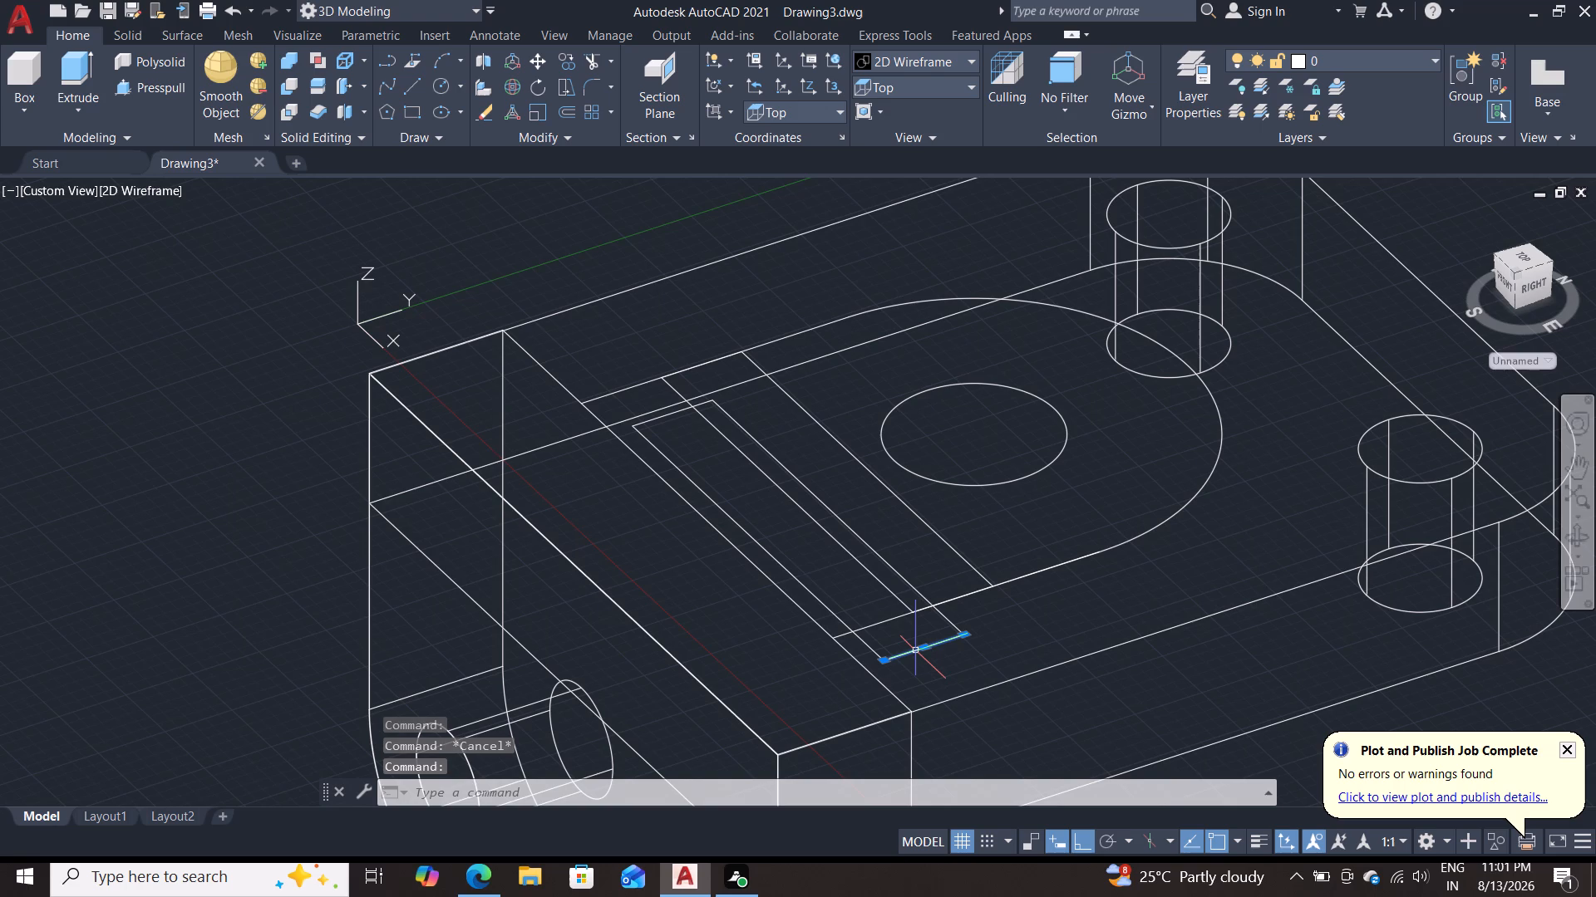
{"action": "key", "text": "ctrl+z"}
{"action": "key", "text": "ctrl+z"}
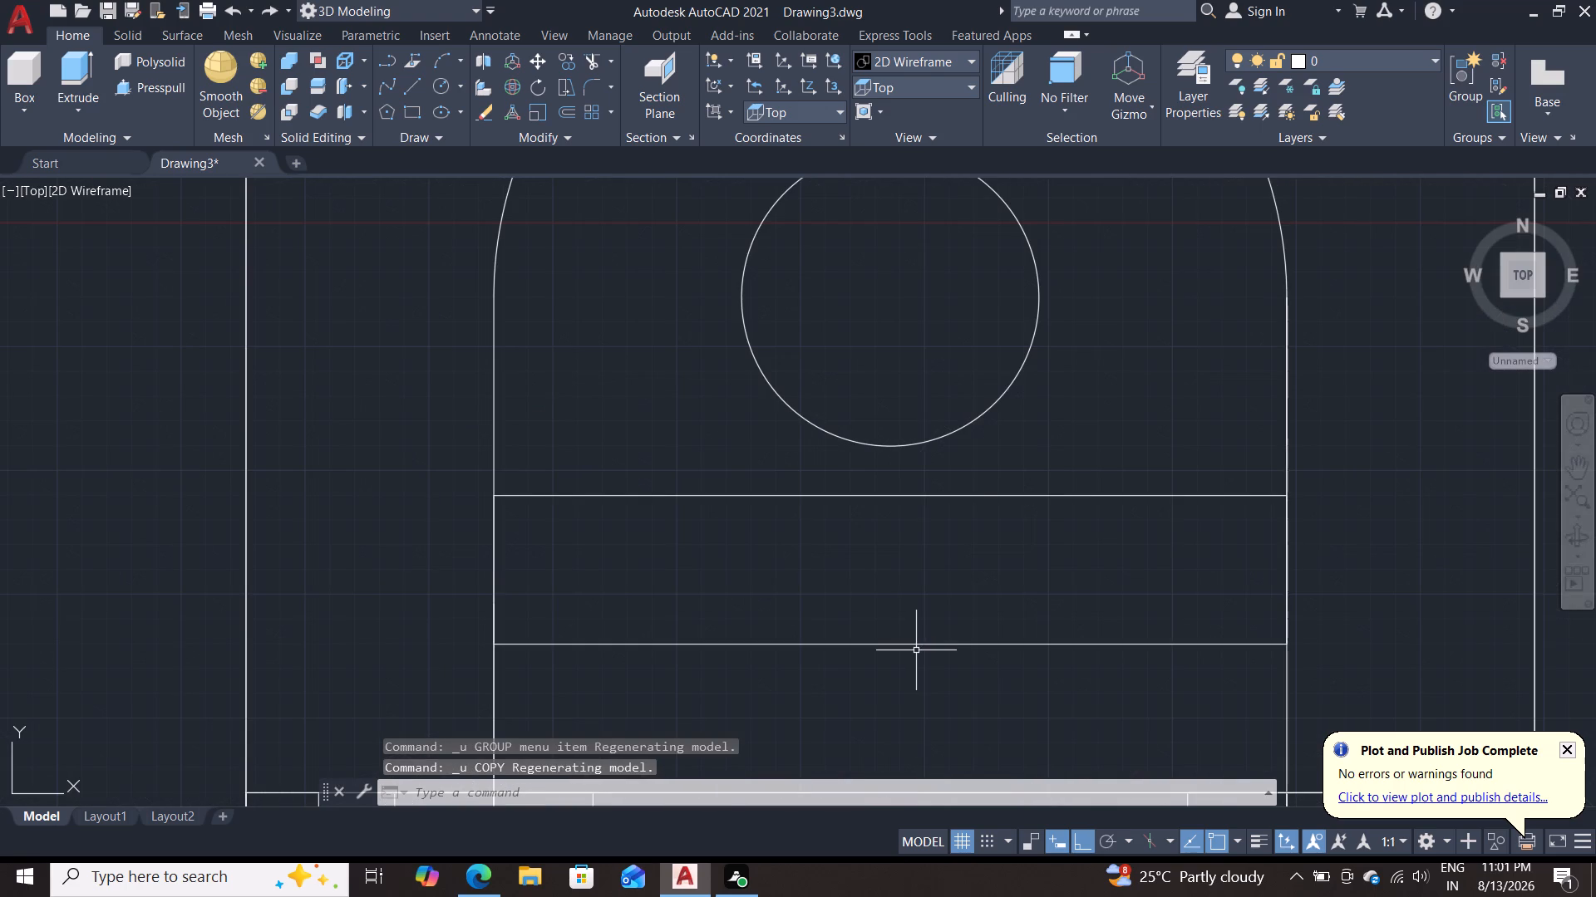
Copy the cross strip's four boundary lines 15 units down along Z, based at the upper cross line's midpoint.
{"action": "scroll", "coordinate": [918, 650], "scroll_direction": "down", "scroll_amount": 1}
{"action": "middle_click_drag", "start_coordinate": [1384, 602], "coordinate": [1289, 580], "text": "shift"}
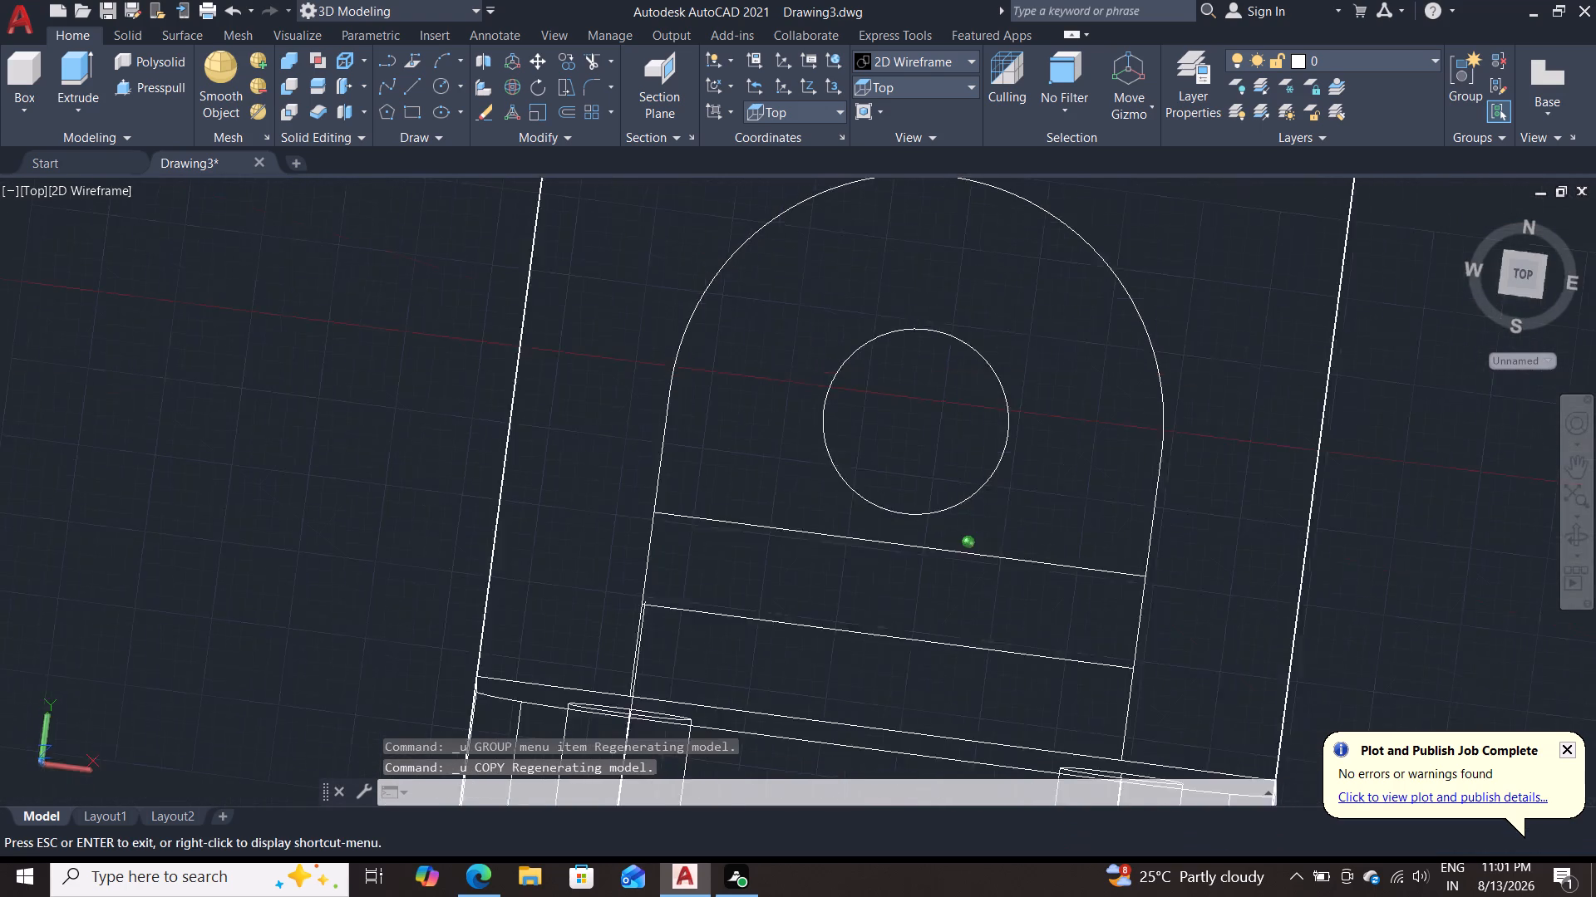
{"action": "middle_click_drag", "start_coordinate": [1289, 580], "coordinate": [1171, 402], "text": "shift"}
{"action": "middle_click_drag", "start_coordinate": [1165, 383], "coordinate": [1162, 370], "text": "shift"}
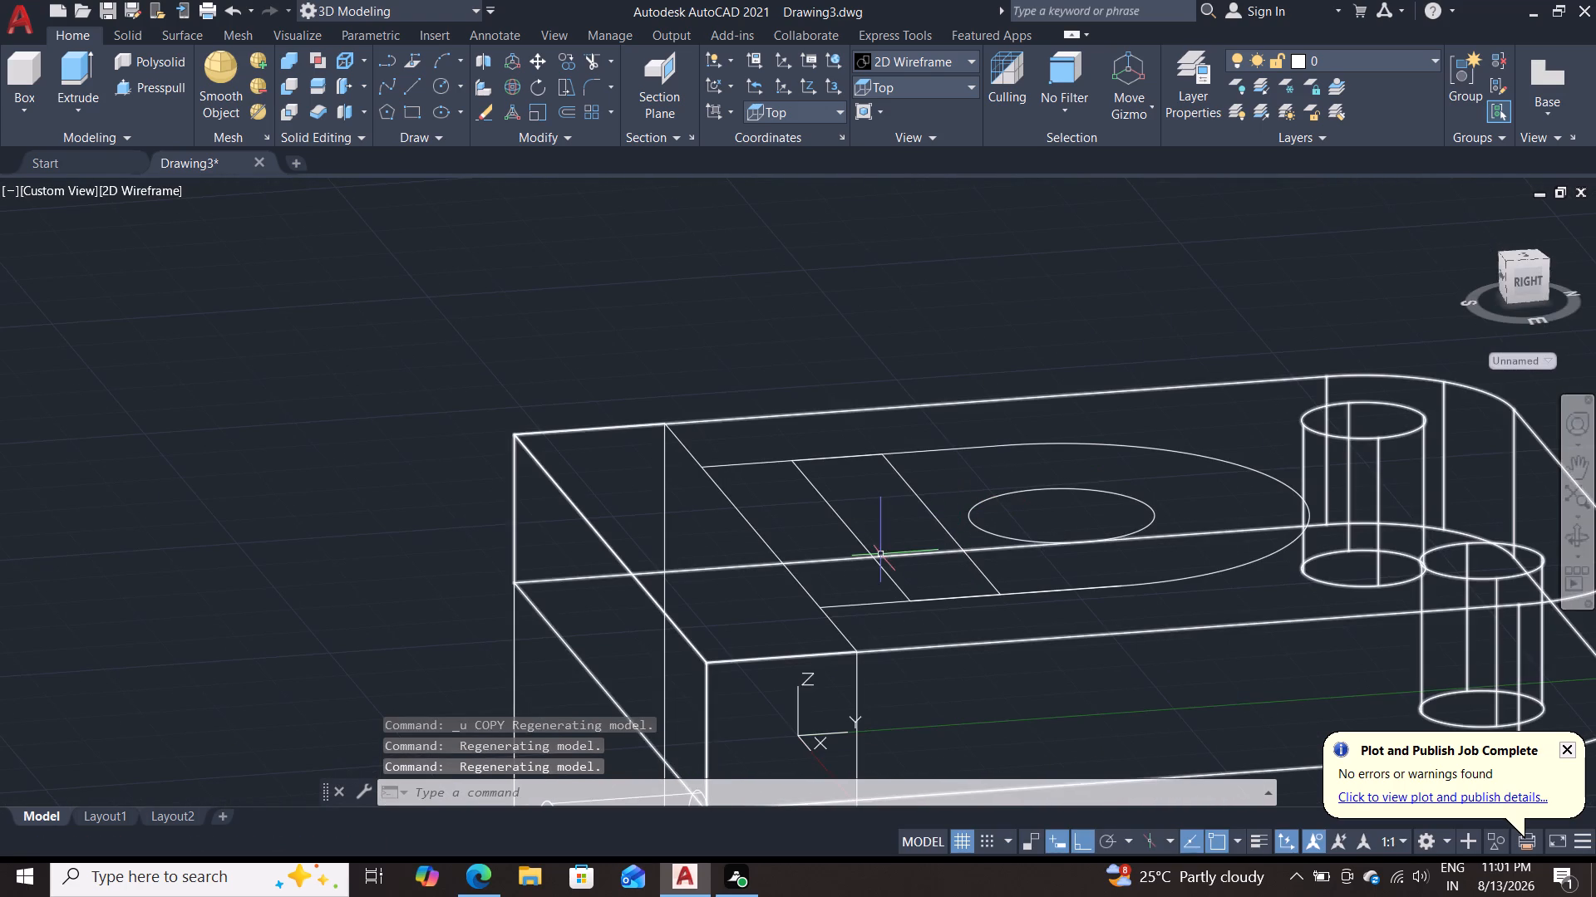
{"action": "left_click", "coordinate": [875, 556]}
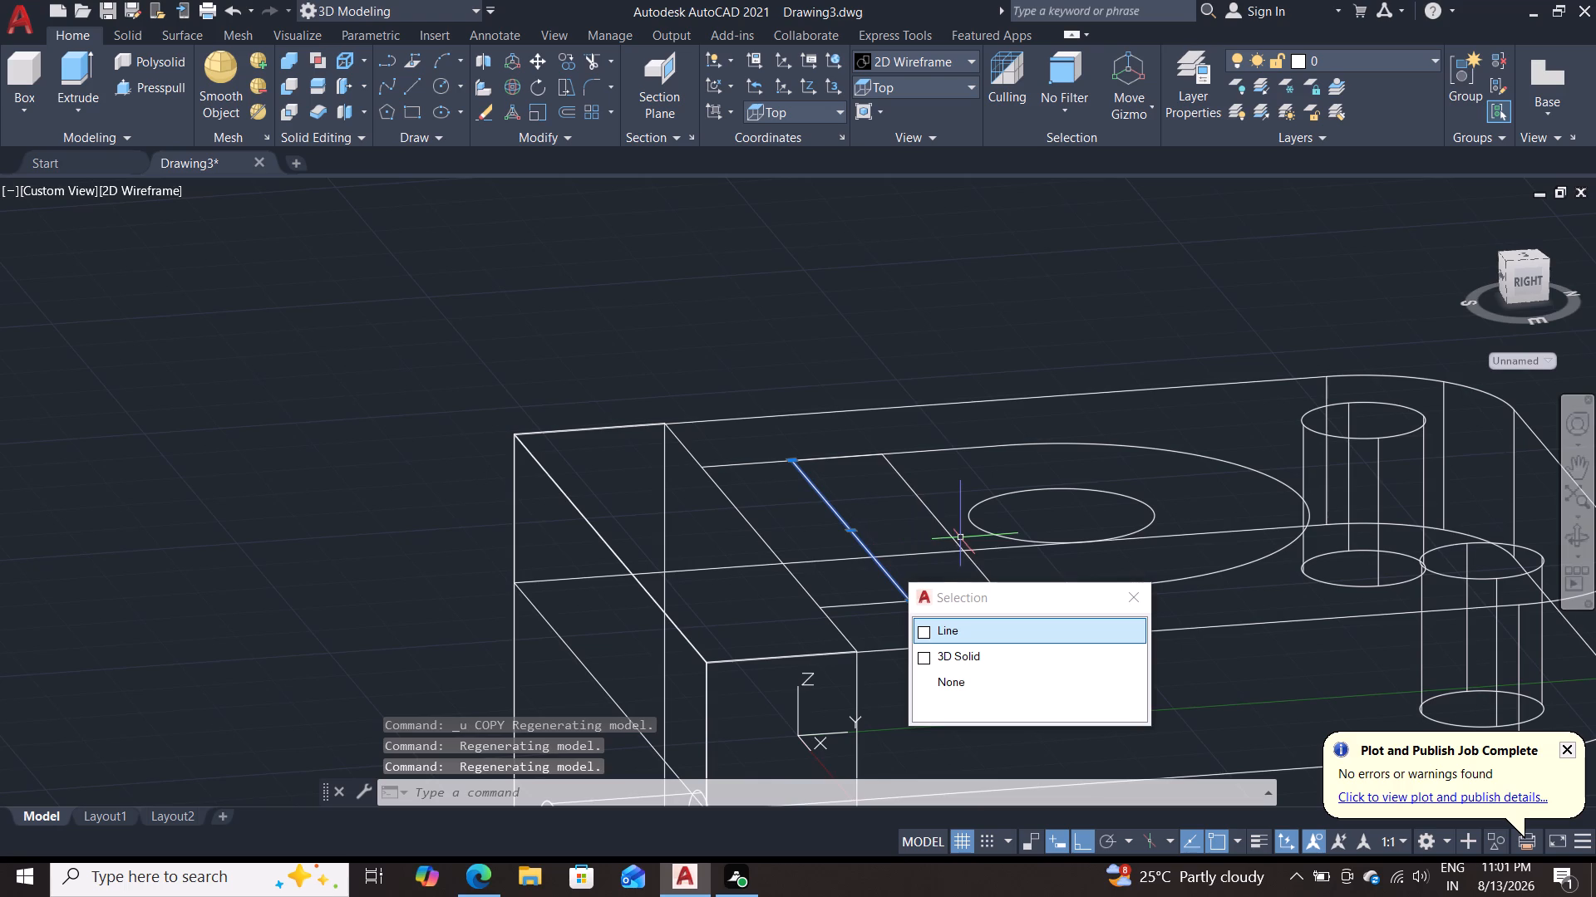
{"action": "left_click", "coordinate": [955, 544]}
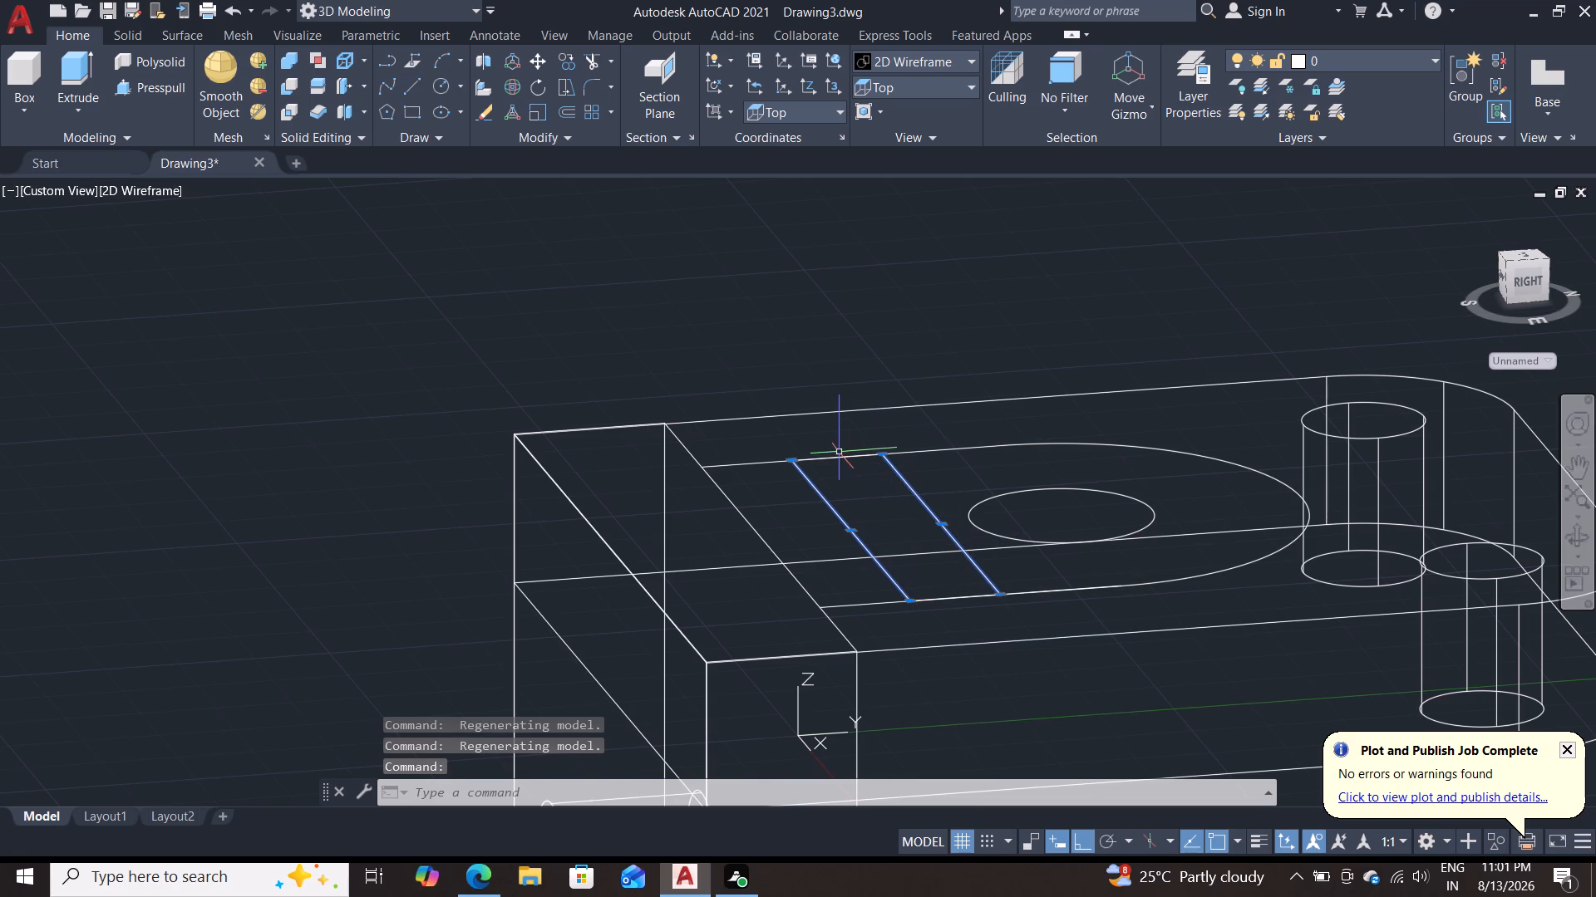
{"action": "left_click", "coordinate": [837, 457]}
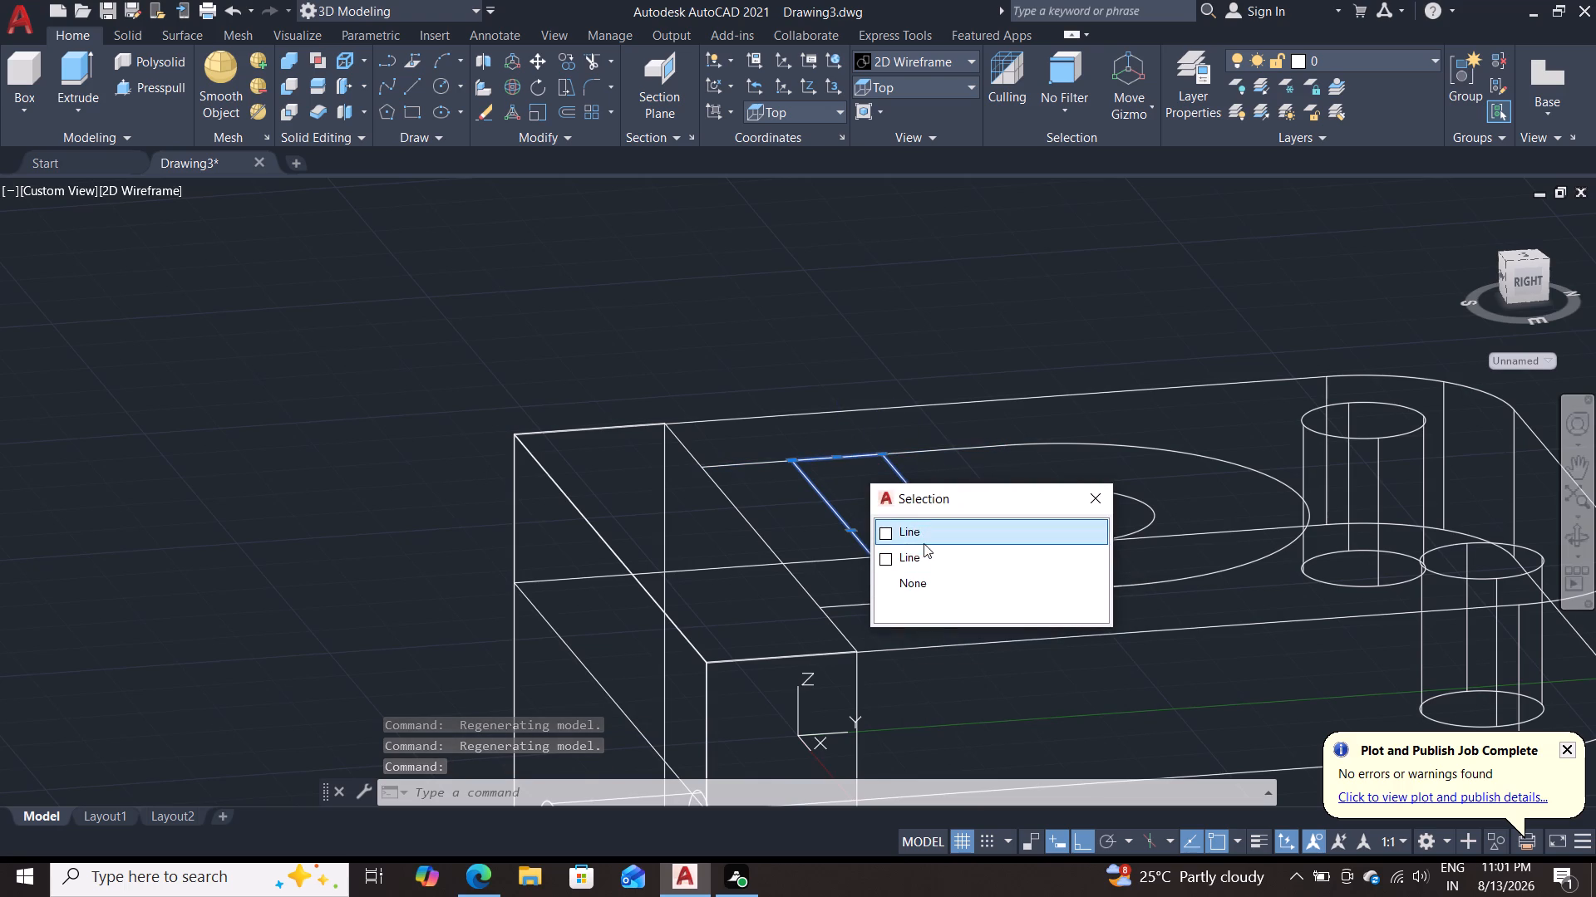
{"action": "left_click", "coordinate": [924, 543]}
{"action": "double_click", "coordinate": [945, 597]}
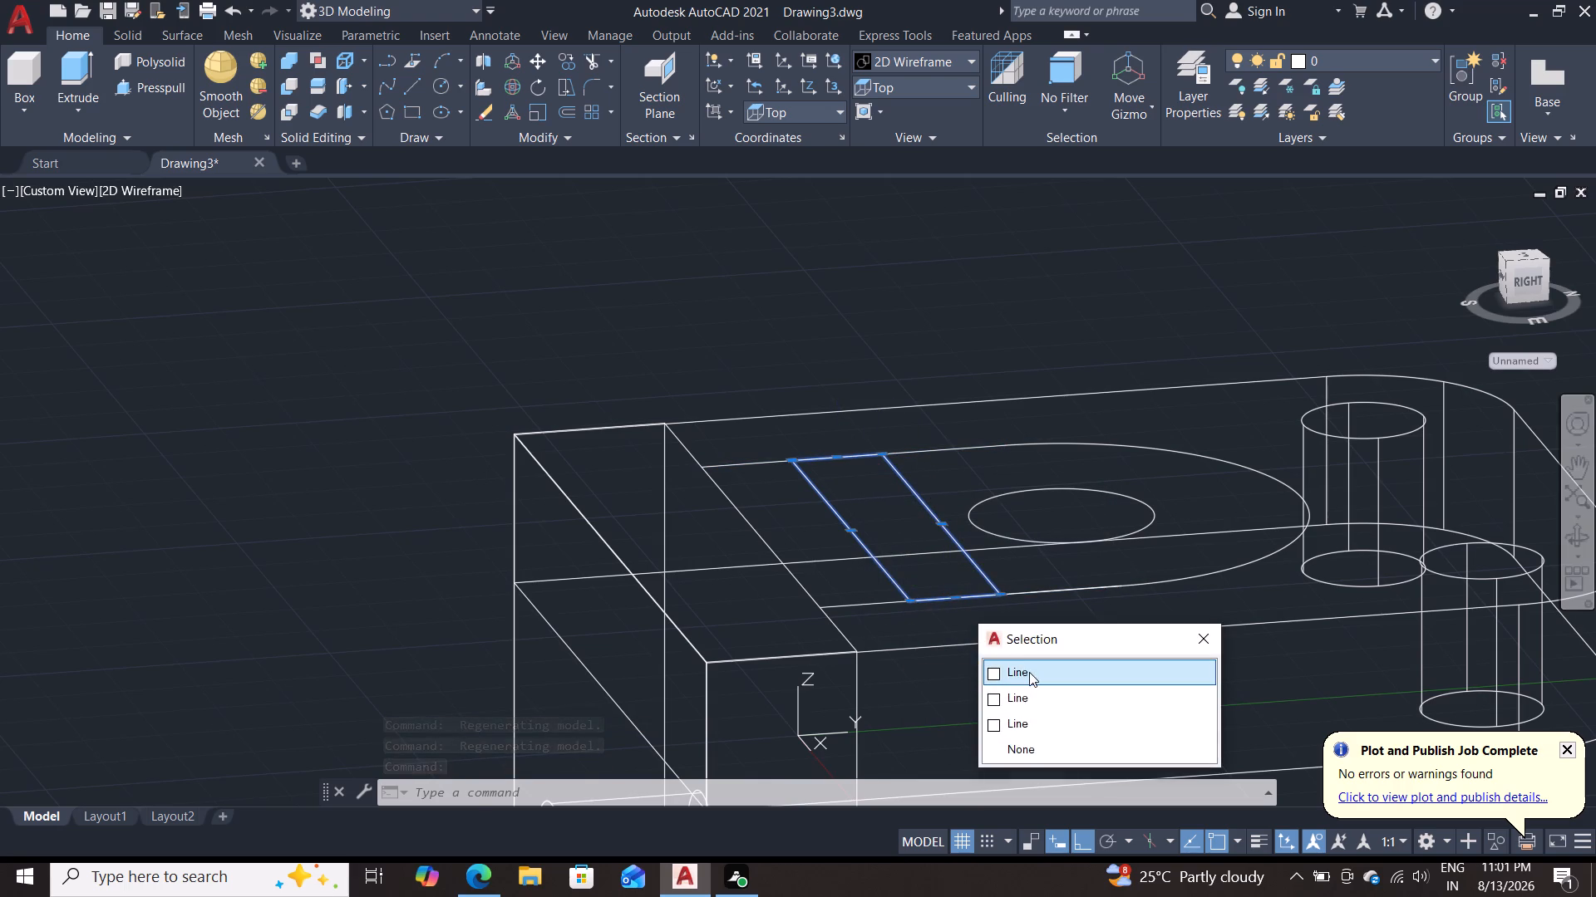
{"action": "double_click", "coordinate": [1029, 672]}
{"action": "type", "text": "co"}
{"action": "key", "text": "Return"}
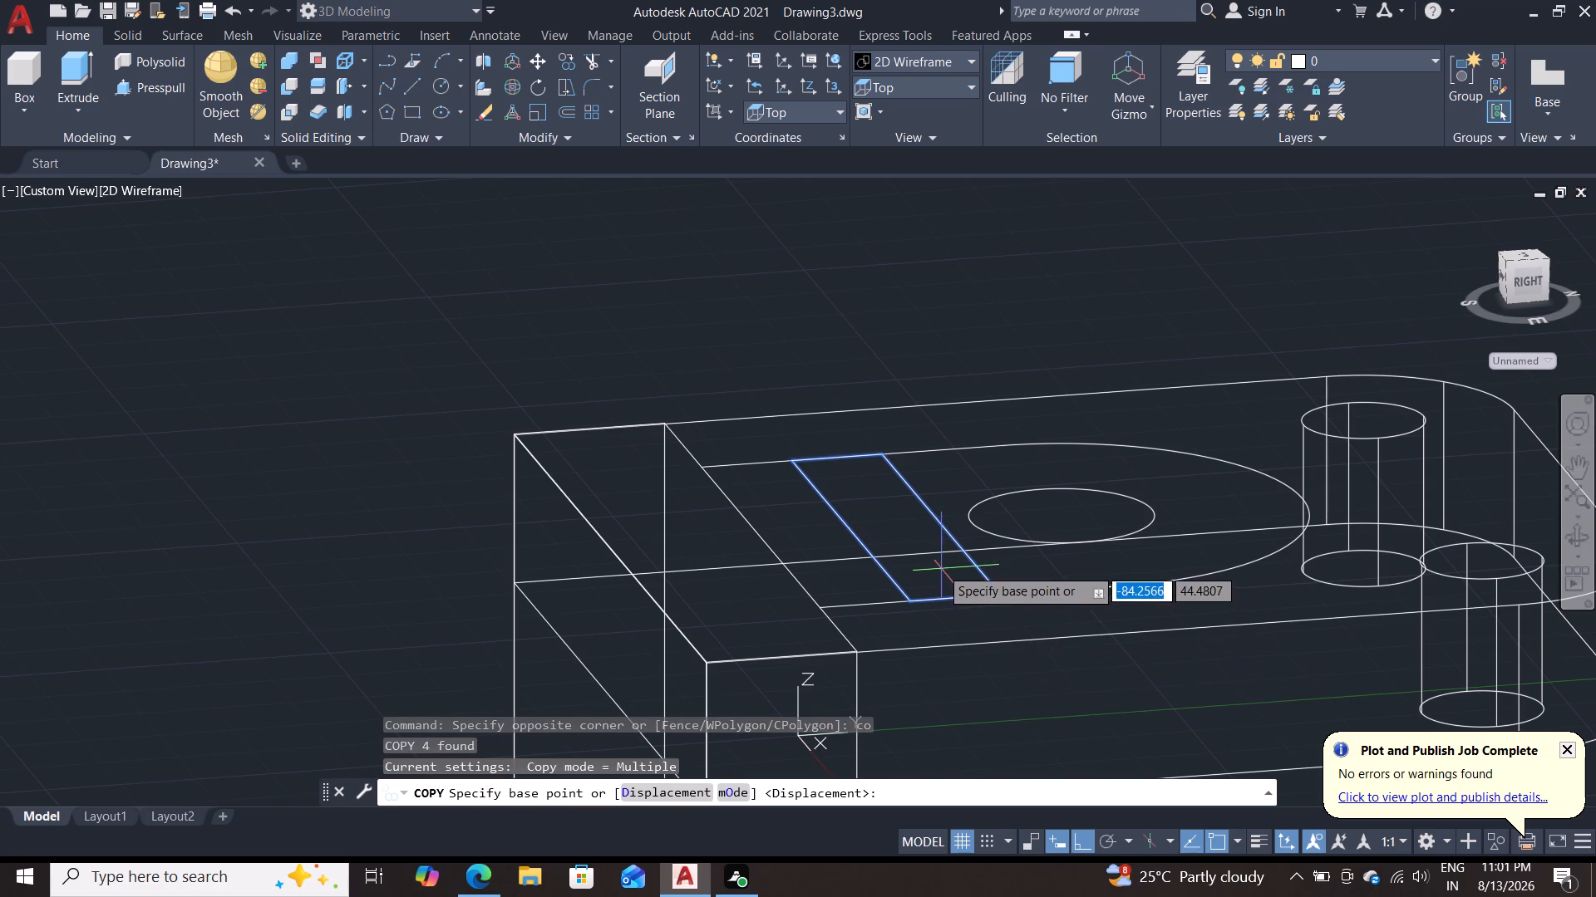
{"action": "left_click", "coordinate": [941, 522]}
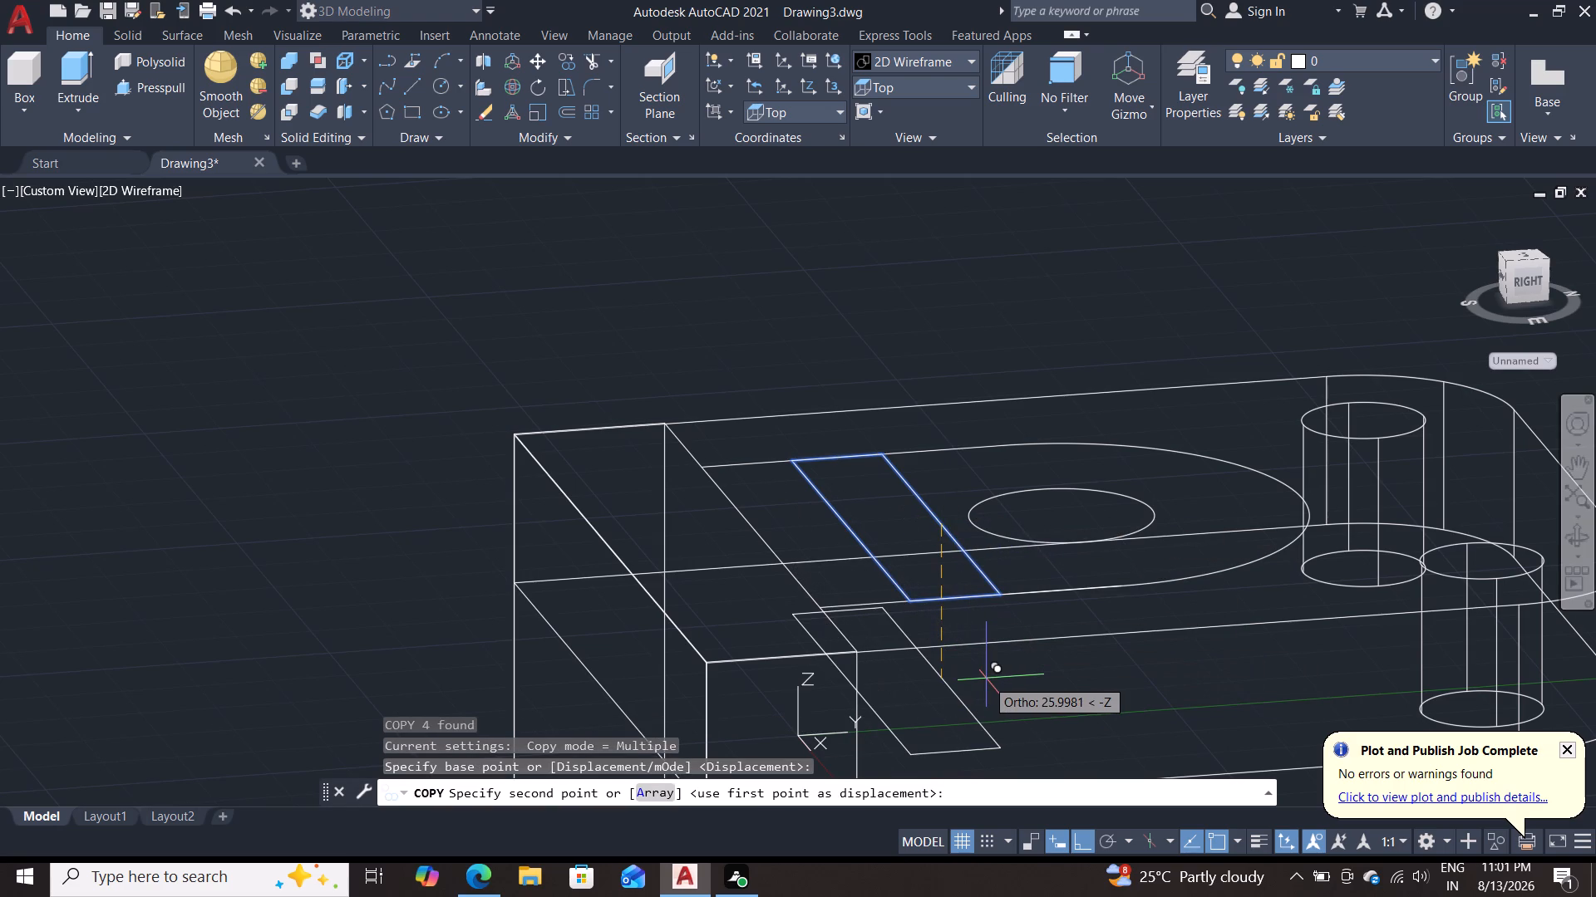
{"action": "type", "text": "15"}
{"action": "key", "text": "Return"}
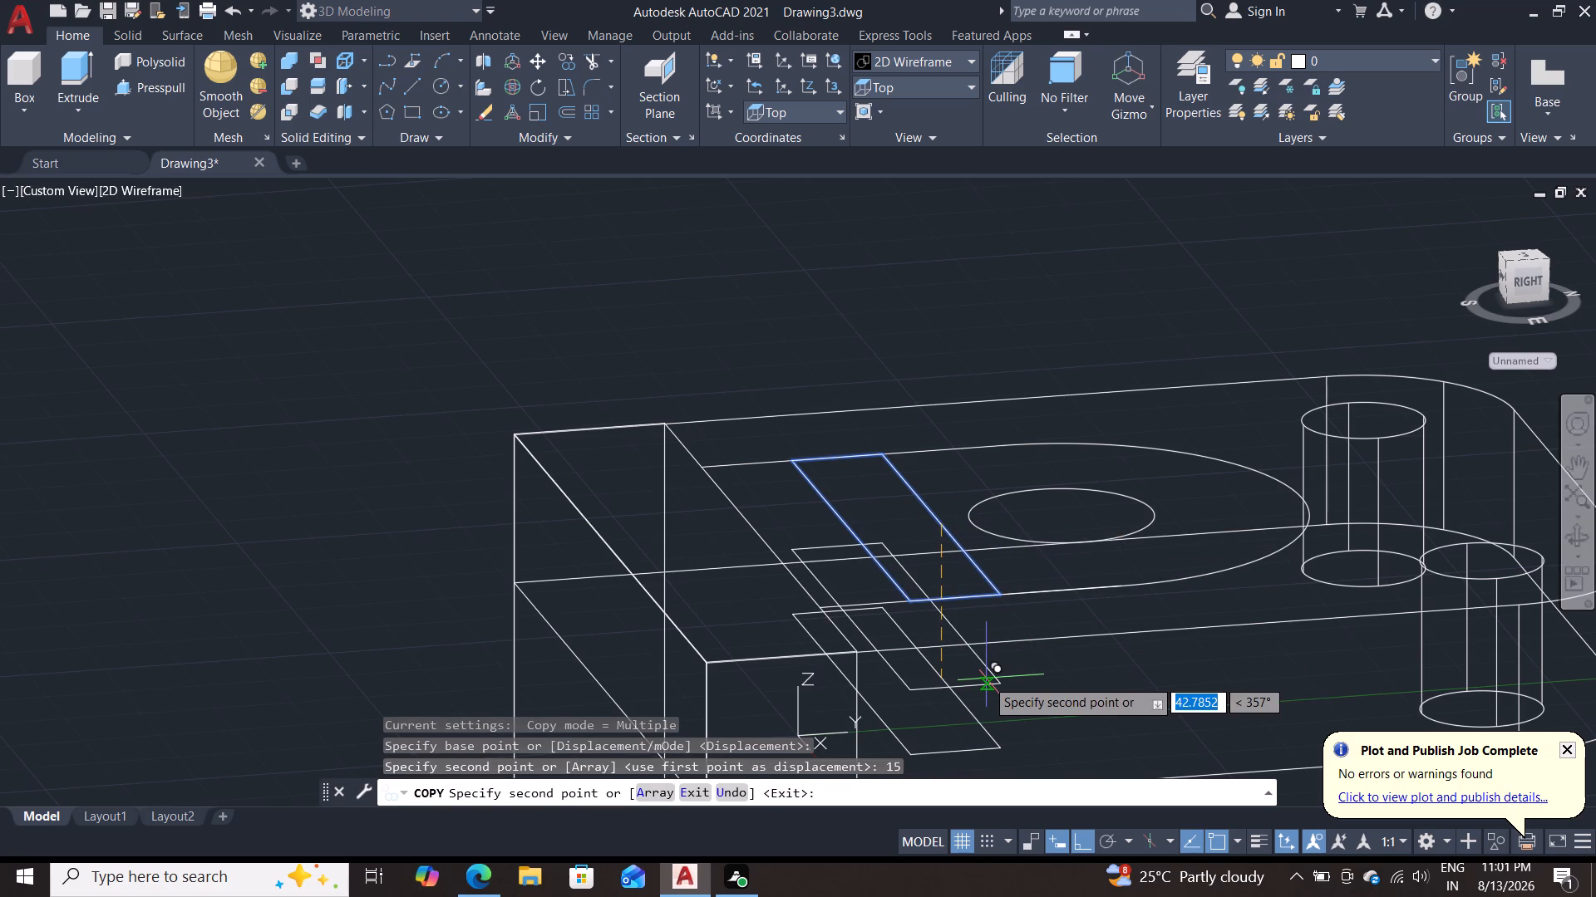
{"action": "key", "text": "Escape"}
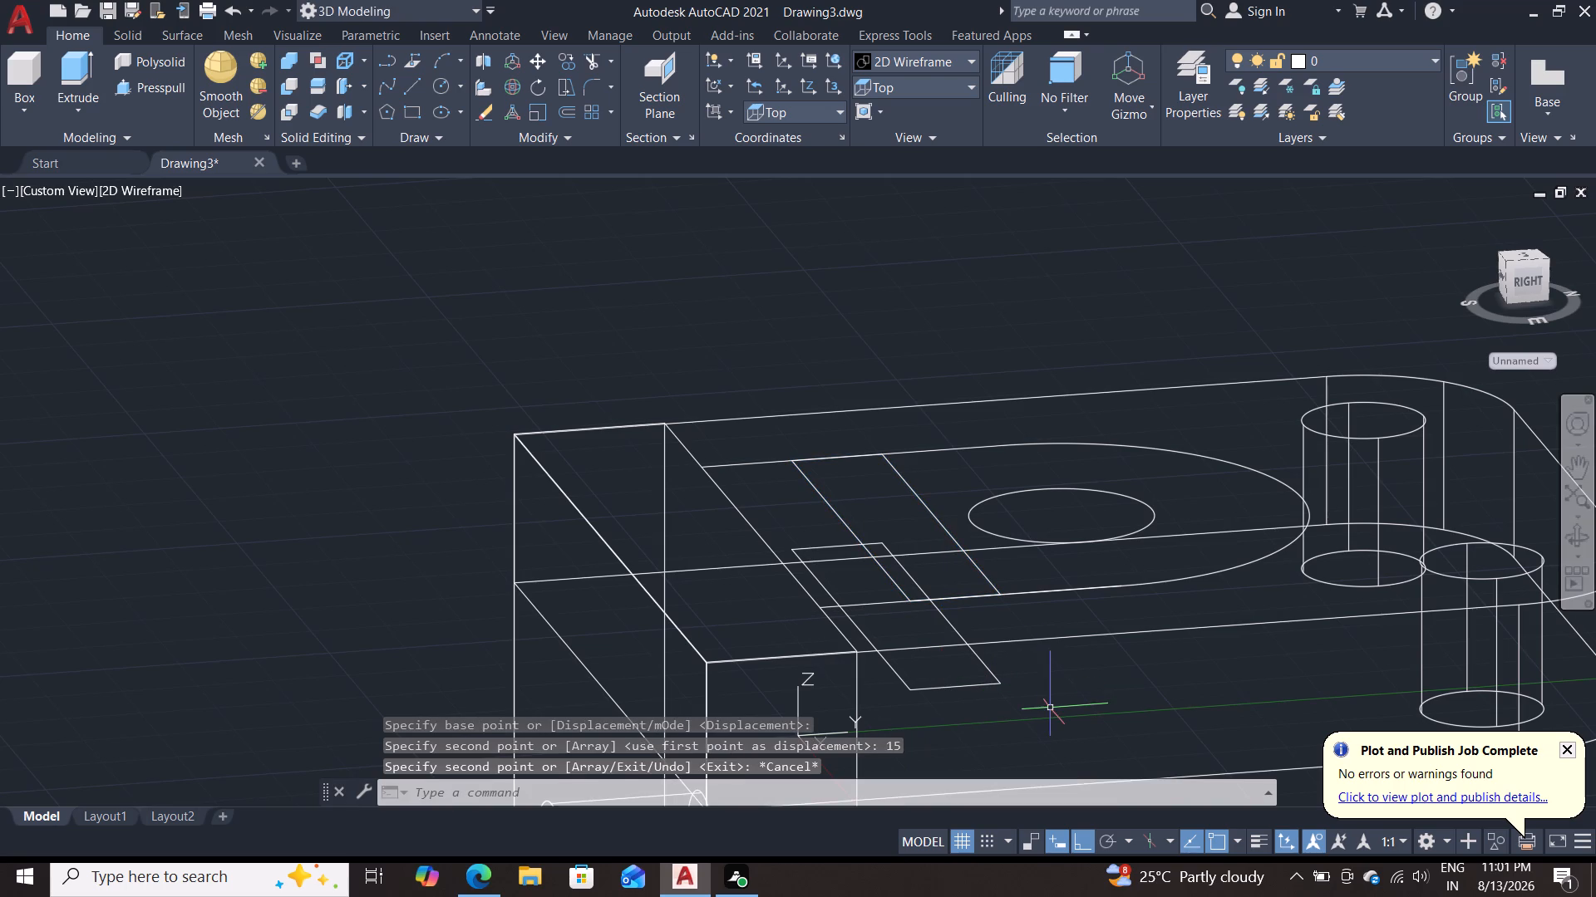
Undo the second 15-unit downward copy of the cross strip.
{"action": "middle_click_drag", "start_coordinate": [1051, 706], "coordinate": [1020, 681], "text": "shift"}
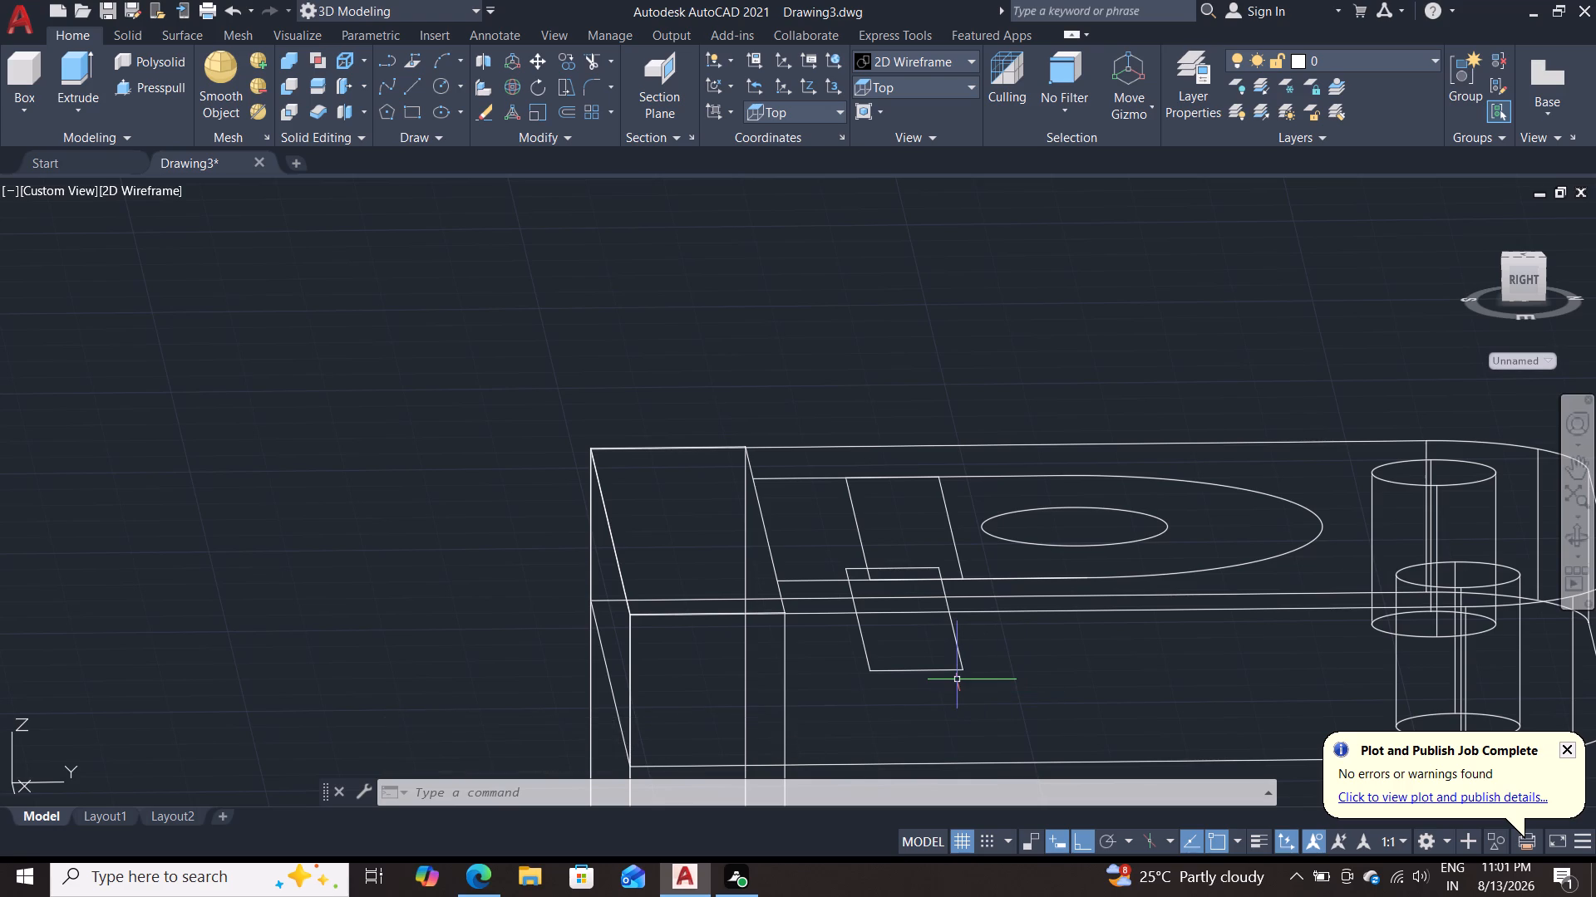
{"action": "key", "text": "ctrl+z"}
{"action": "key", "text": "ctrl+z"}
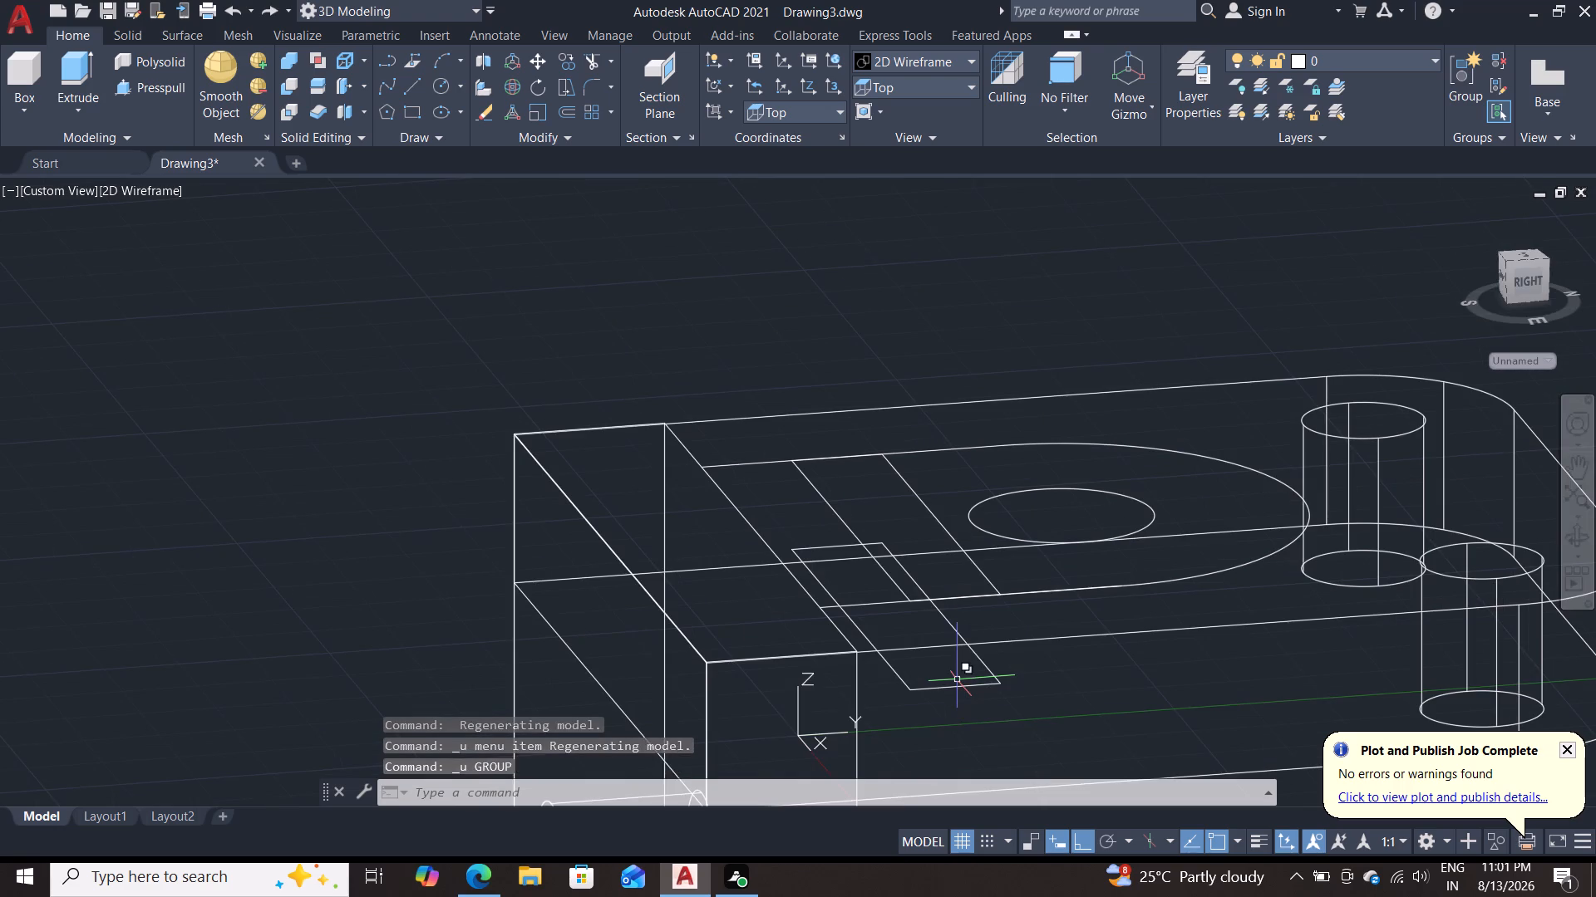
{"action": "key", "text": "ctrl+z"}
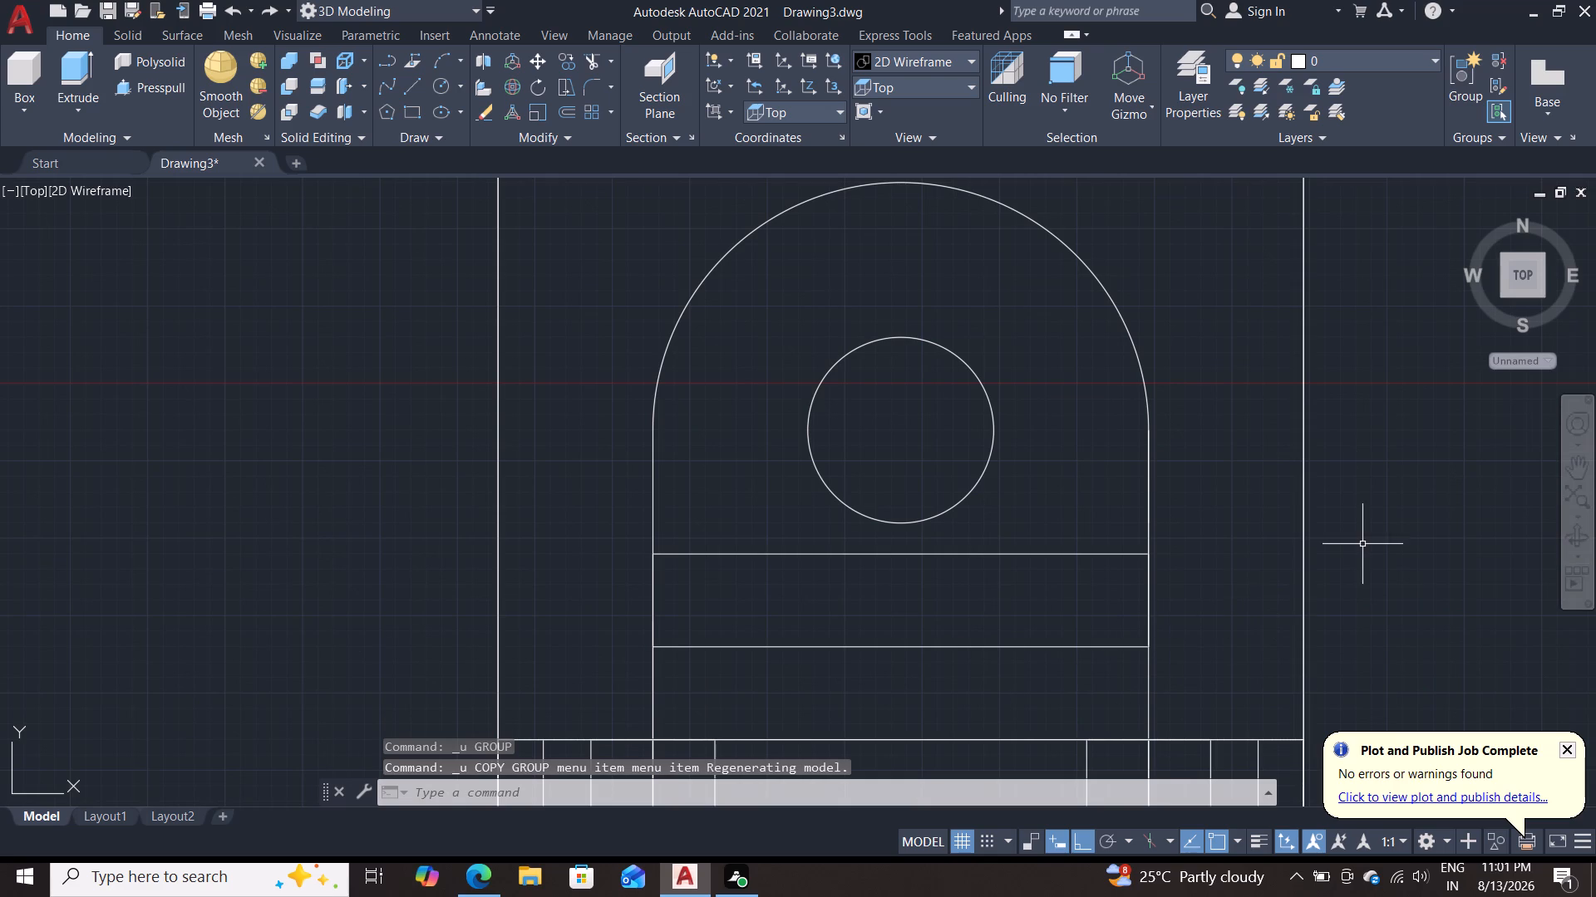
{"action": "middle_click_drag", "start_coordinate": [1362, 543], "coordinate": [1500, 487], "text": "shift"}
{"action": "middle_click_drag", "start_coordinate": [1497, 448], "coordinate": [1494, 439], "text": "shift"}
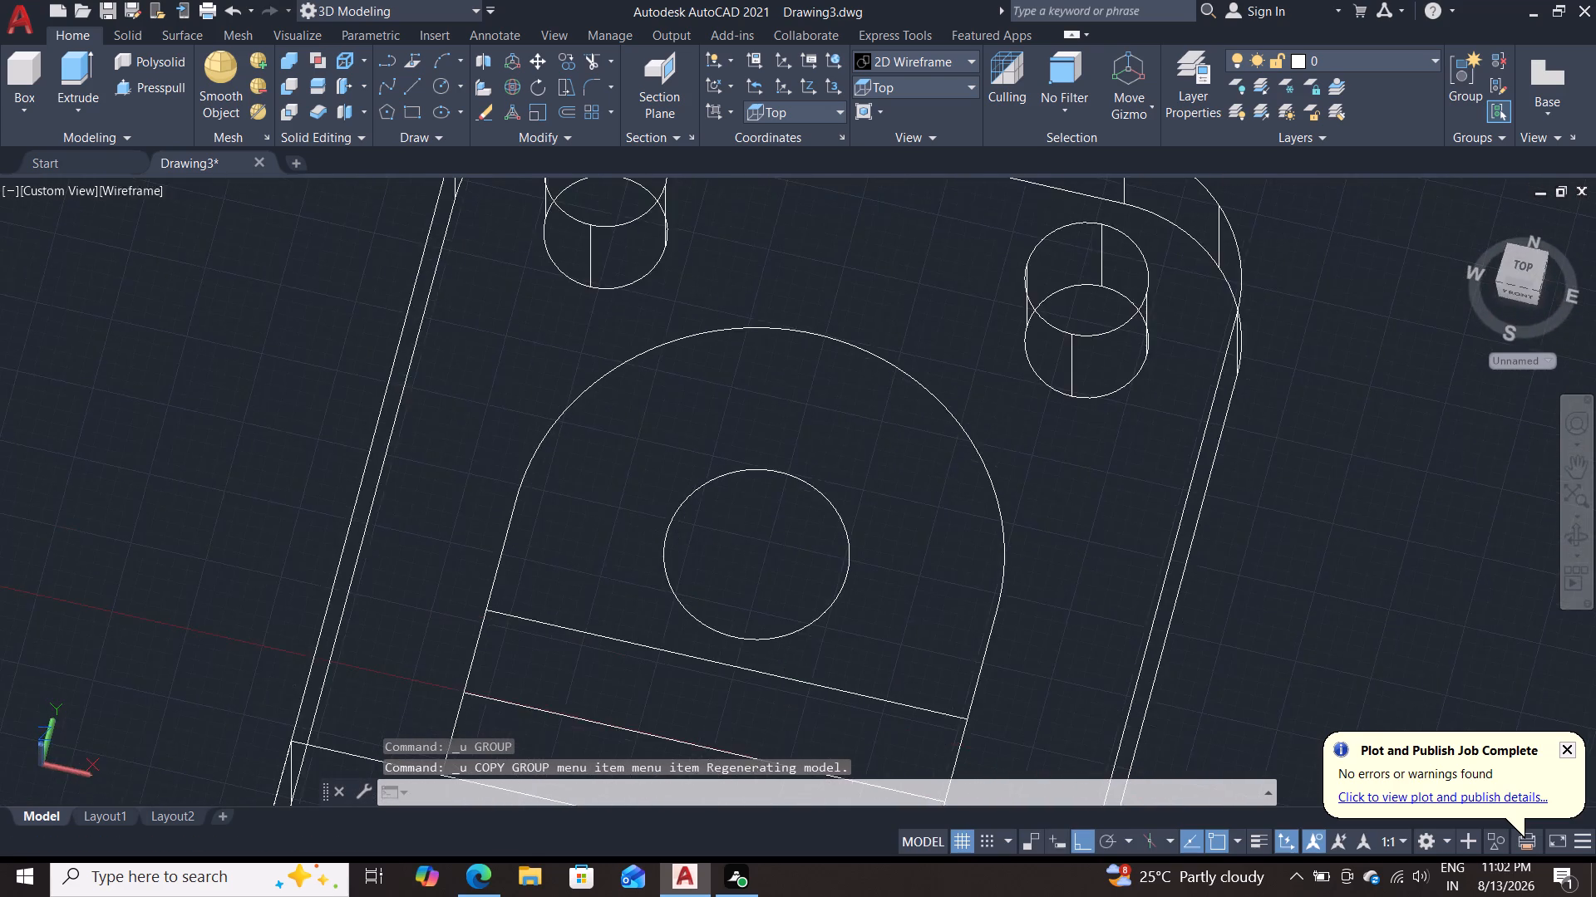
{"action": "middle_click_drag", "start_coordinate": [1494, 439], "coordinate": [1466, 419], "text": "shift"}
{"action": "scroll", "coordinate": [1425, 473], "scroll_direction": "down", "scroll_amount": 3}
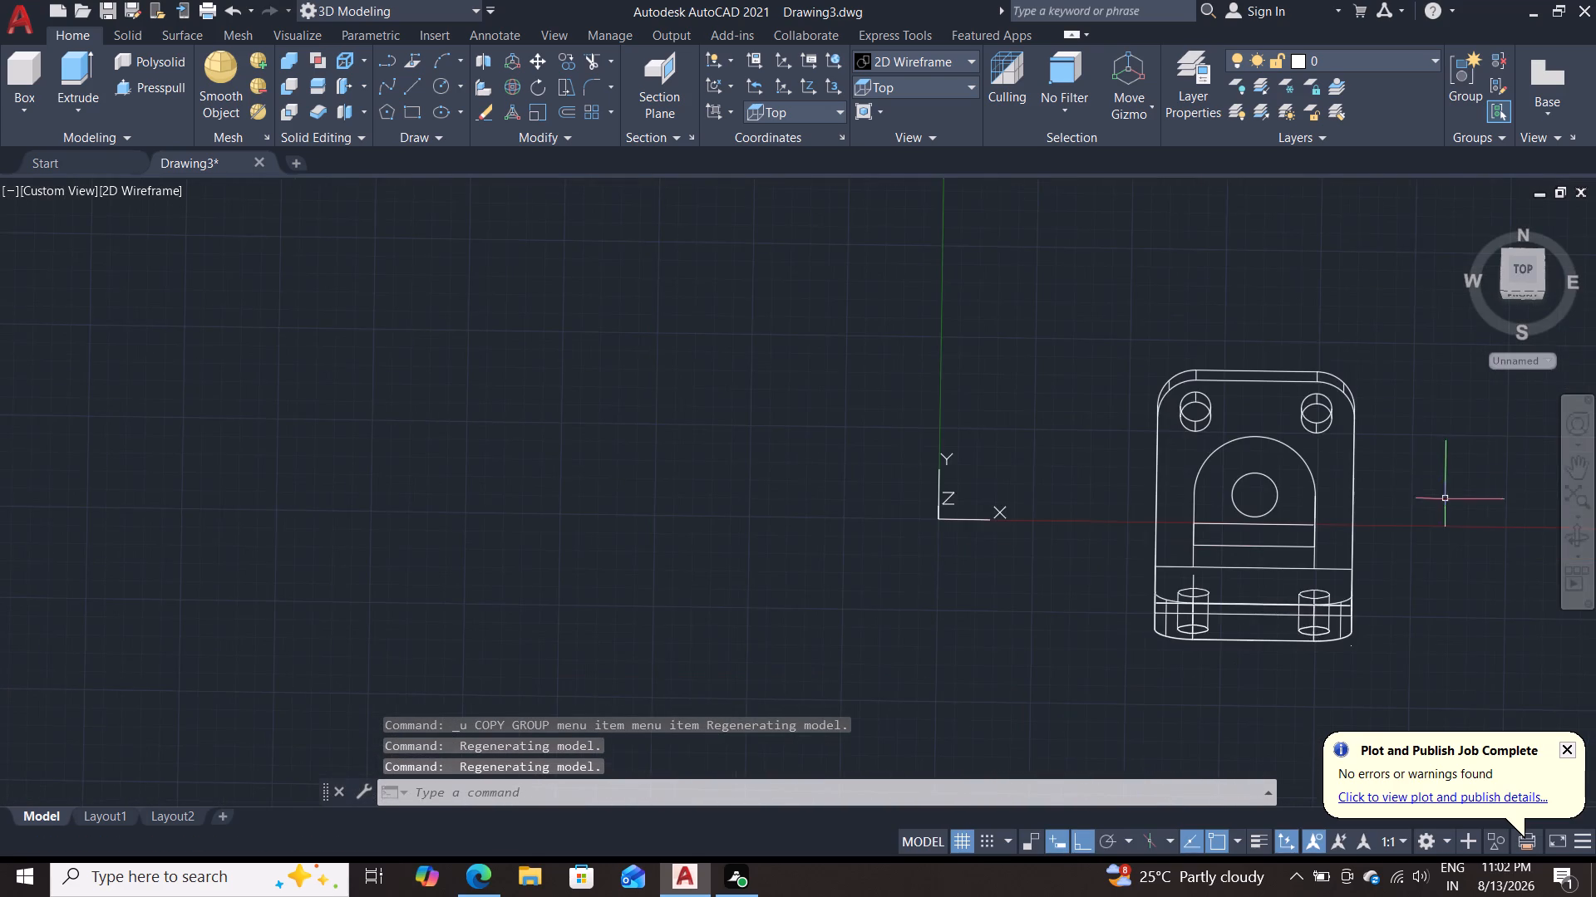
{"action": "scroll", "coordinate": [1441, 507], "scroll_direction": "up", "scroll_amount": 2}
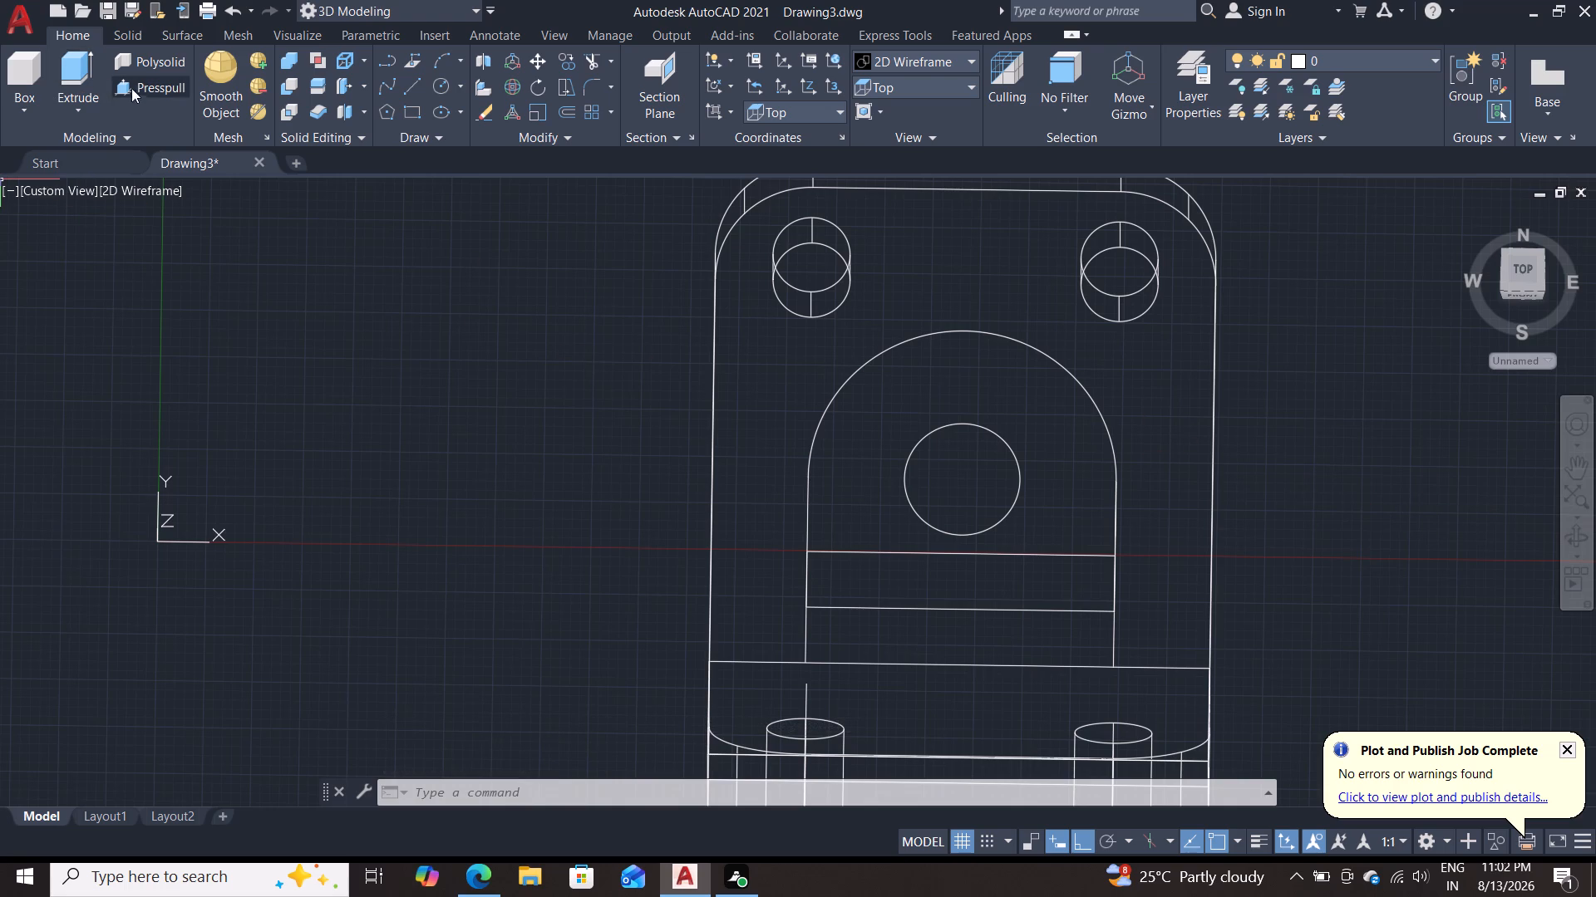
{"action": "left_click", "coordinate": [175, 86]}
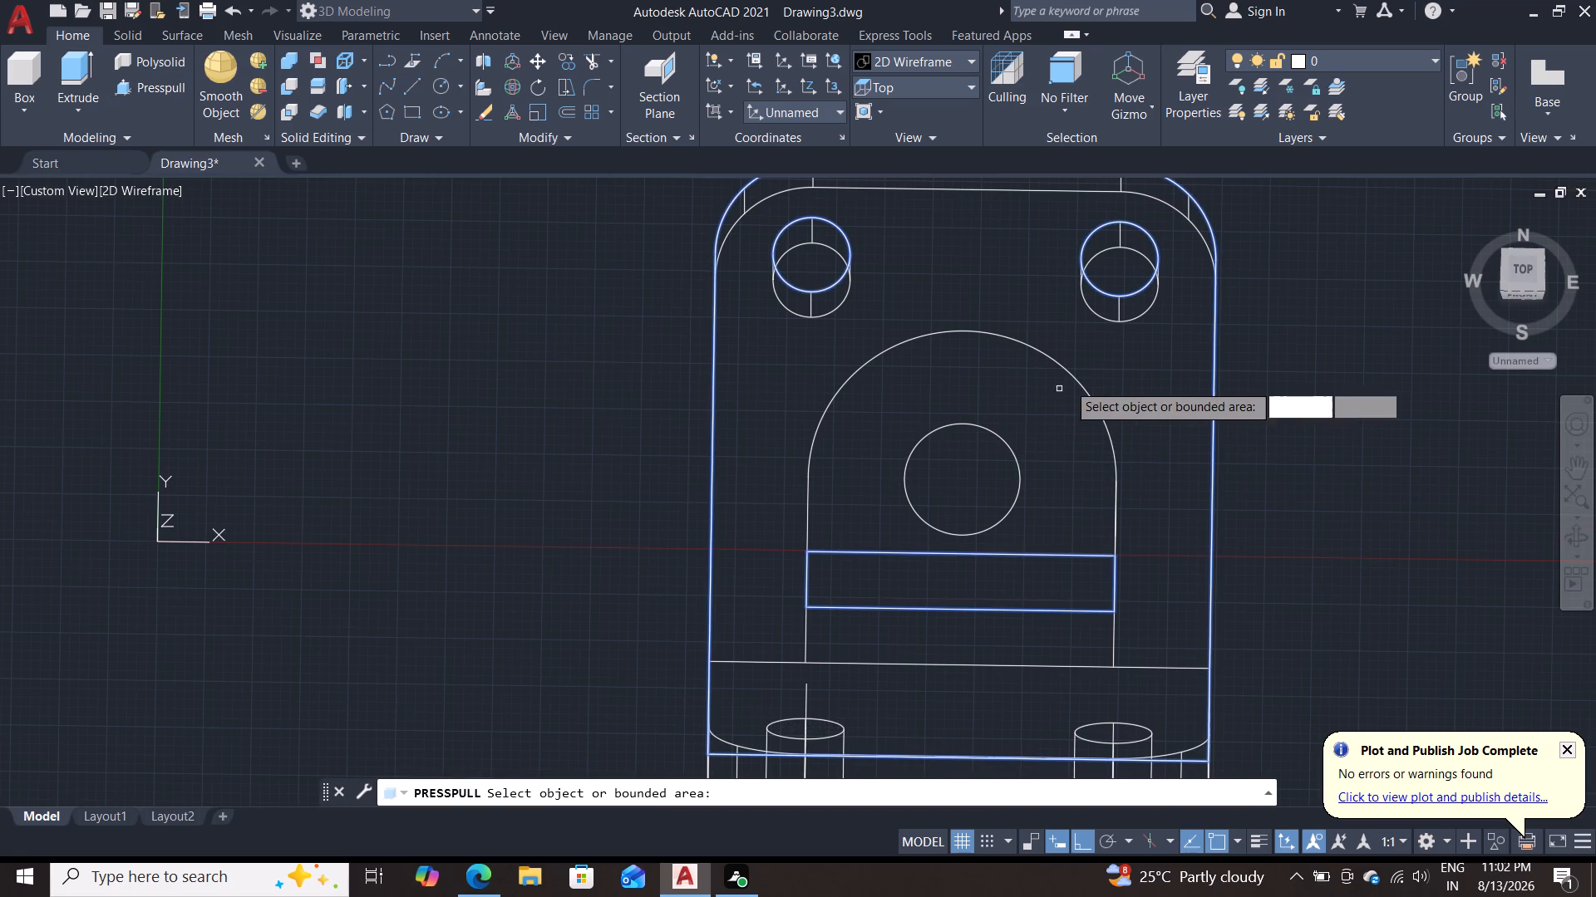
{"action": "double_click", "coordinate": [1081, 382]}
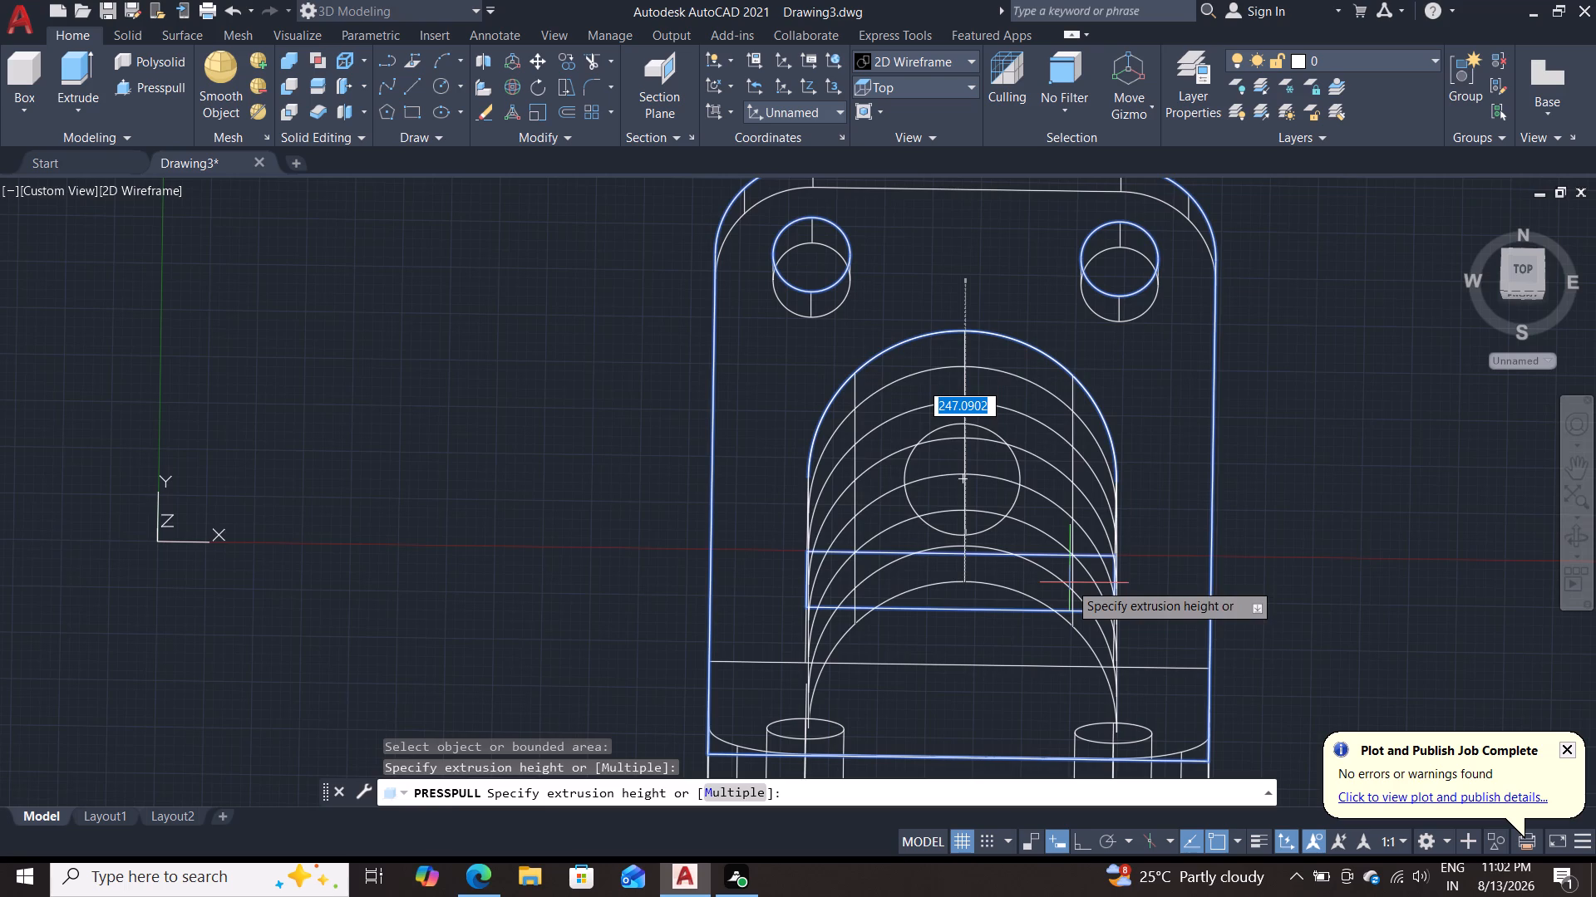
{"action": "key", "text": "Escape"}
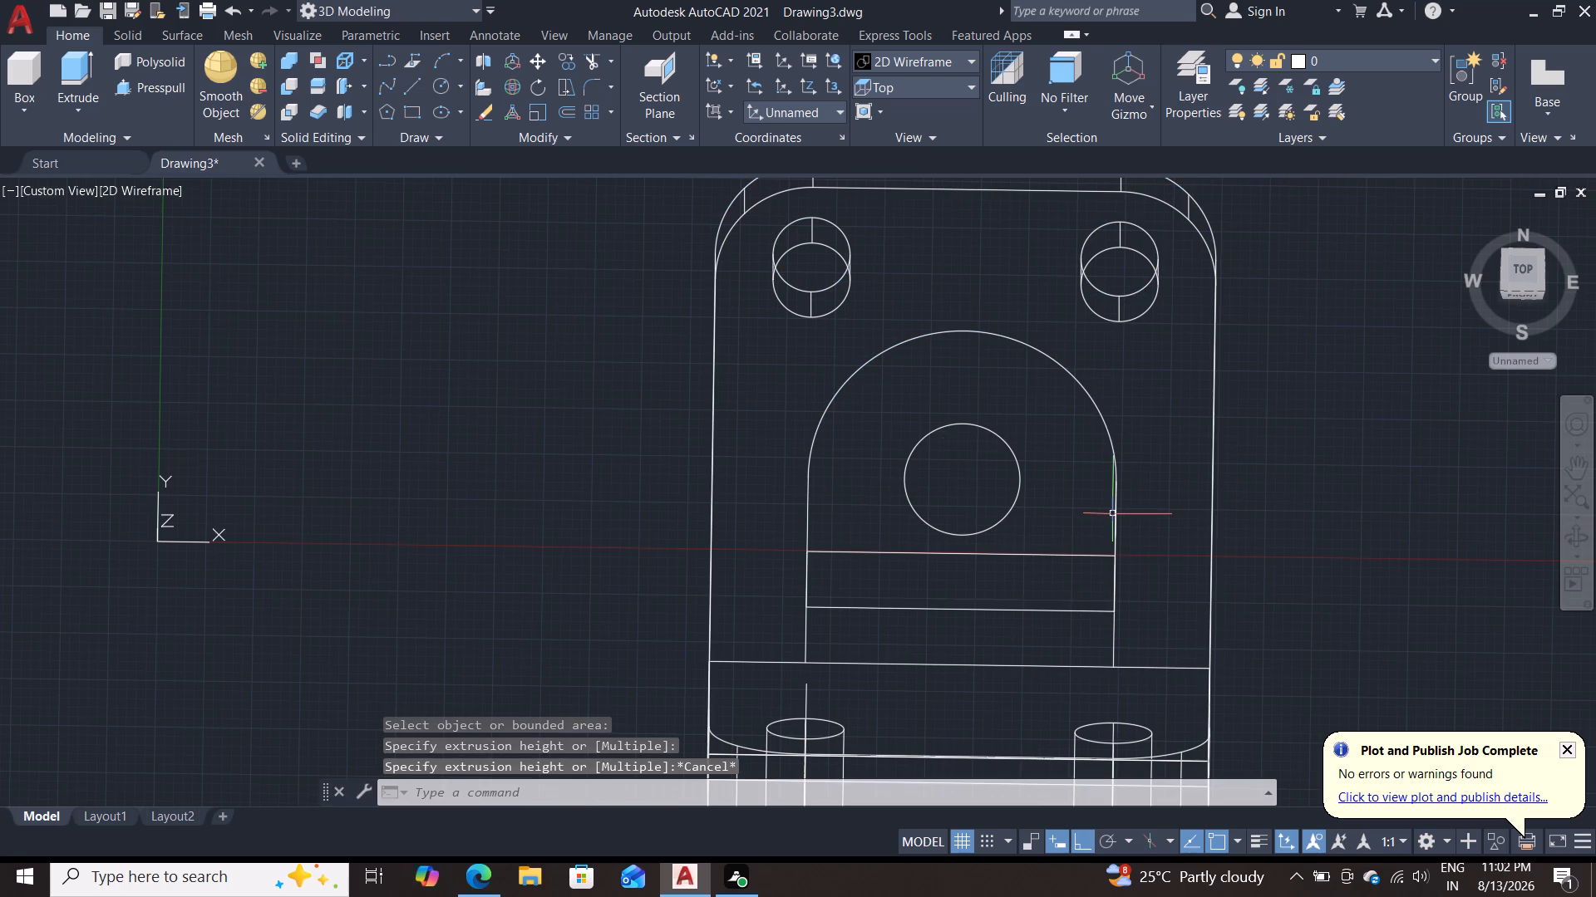
Select the lug outline's two straight side lines and its rounded top arc.
{"action": "left_click", "coordinate": [1115, 517]}
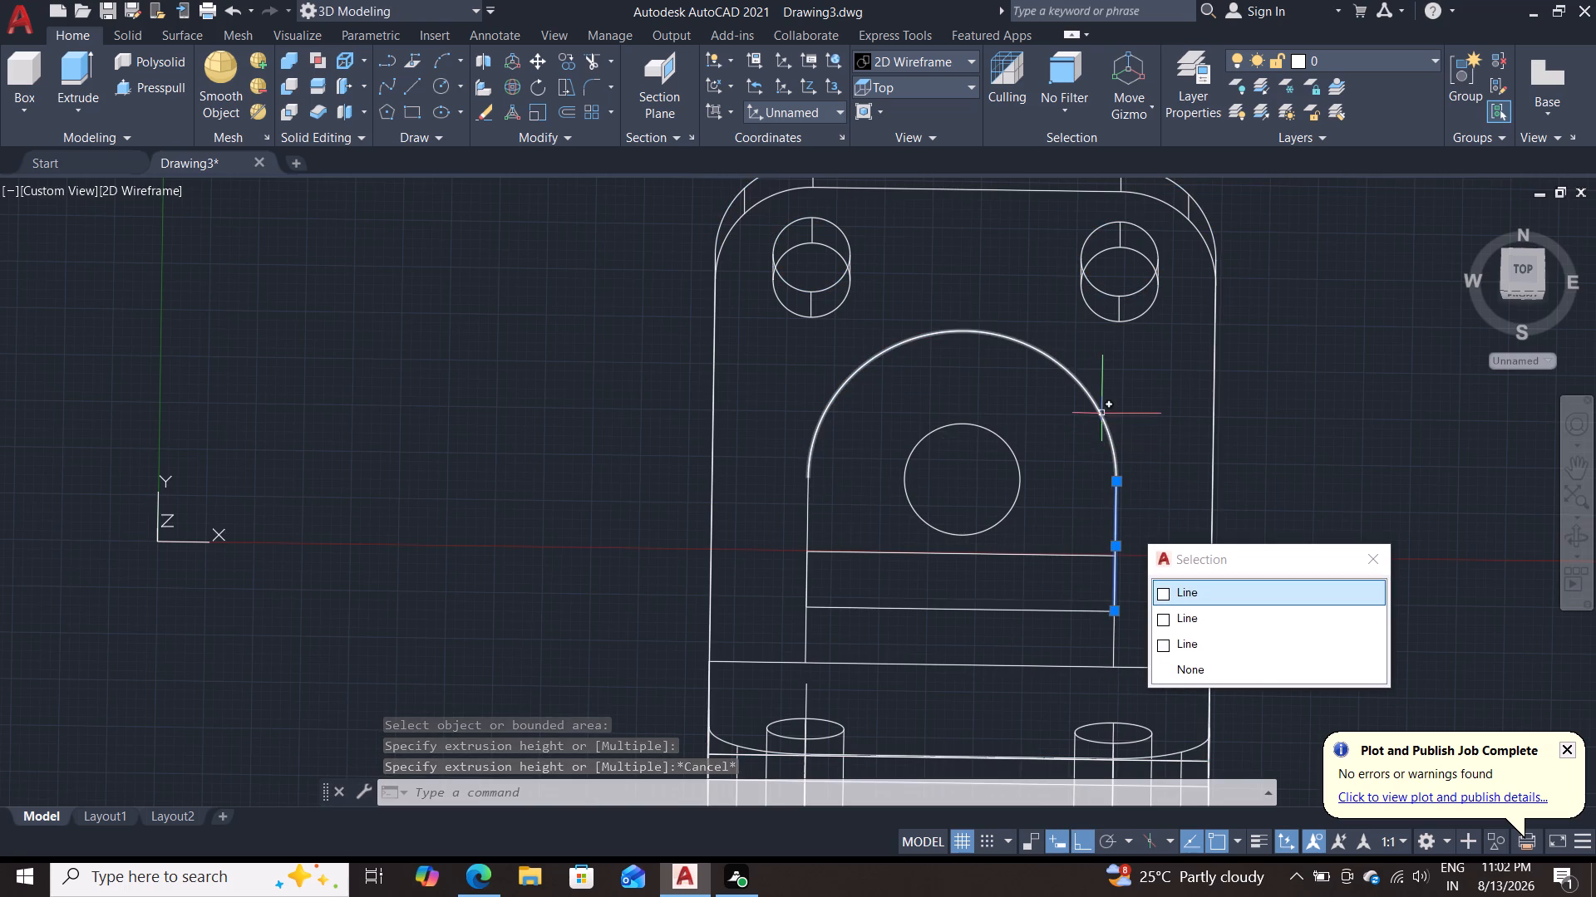
{"action": "left_click", "coordinate": [808, 516]}
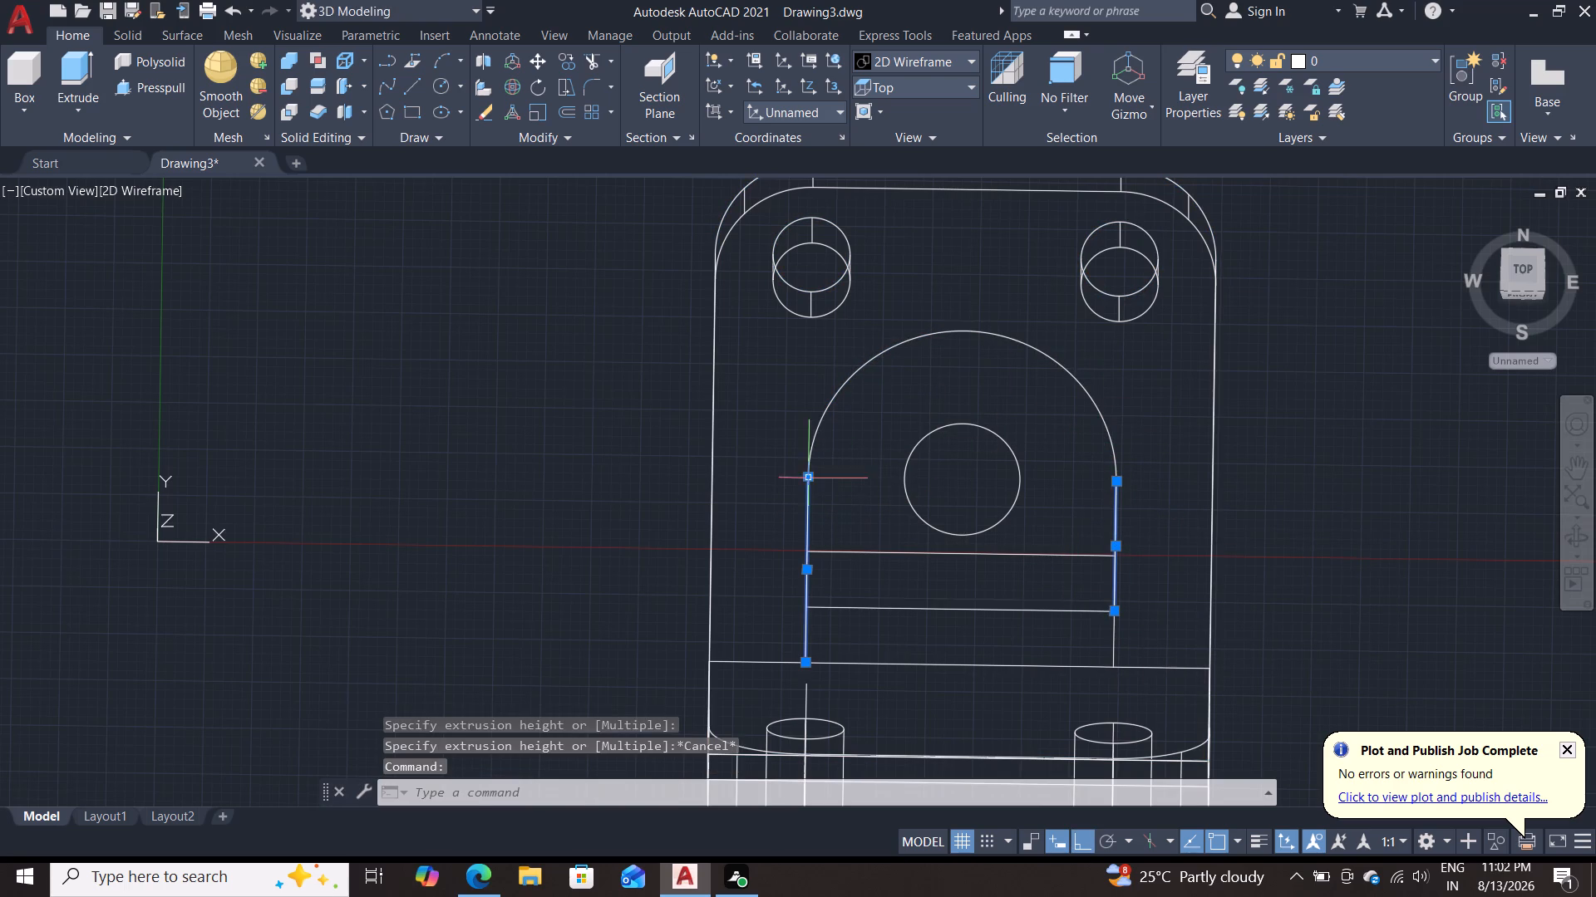
{"action": "double_click", "coordinate": [828, 399]}
{"action": "double_click", "coordinate": [829, 414]}
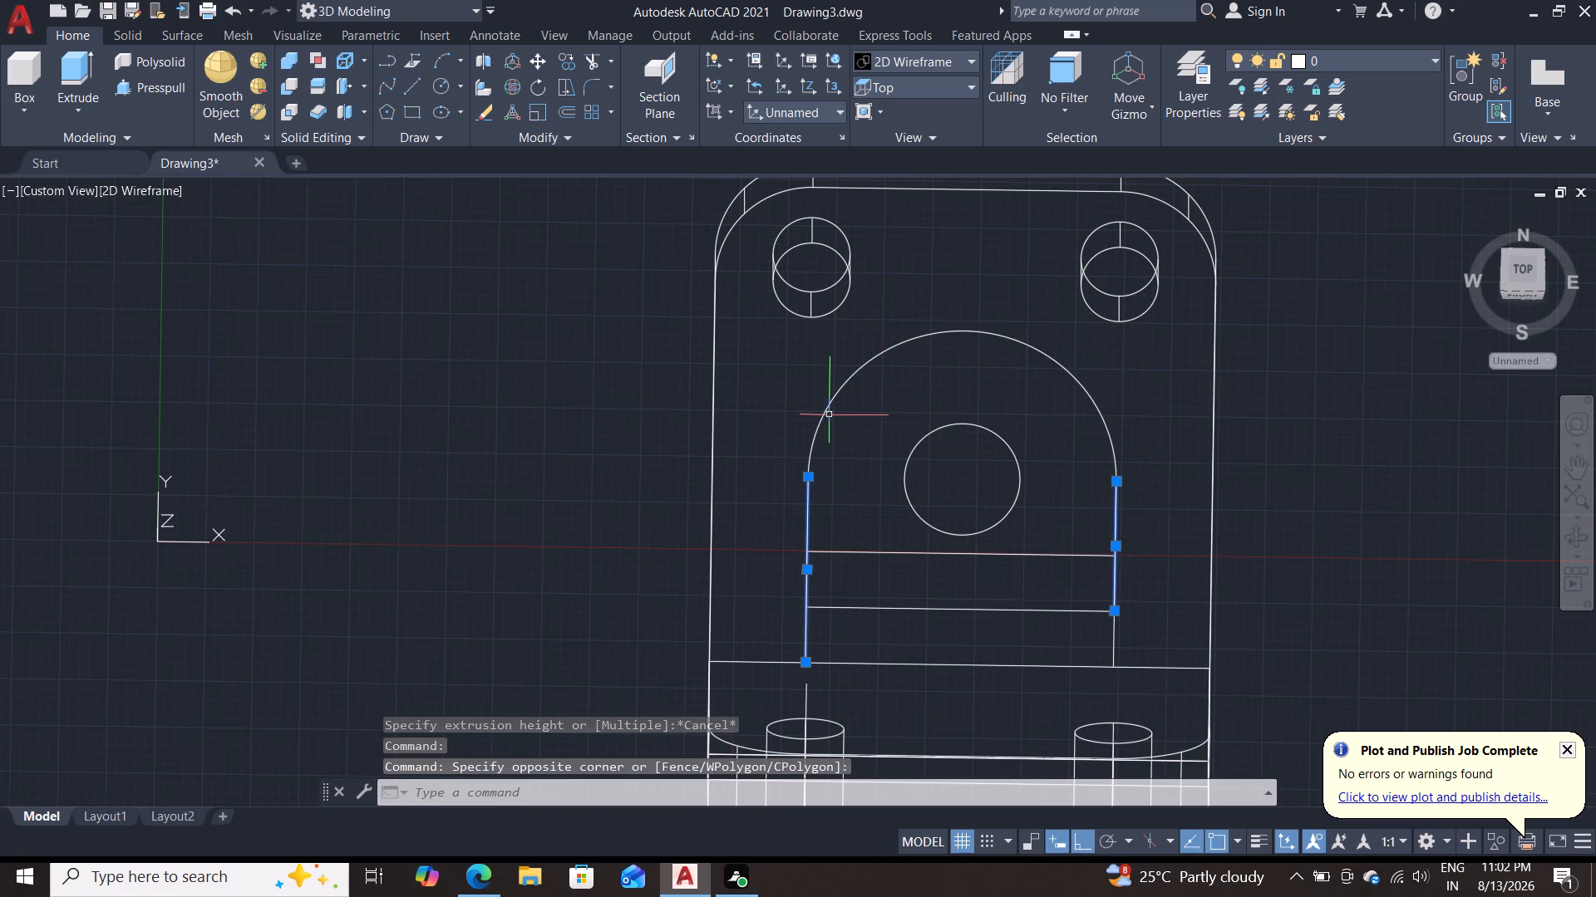
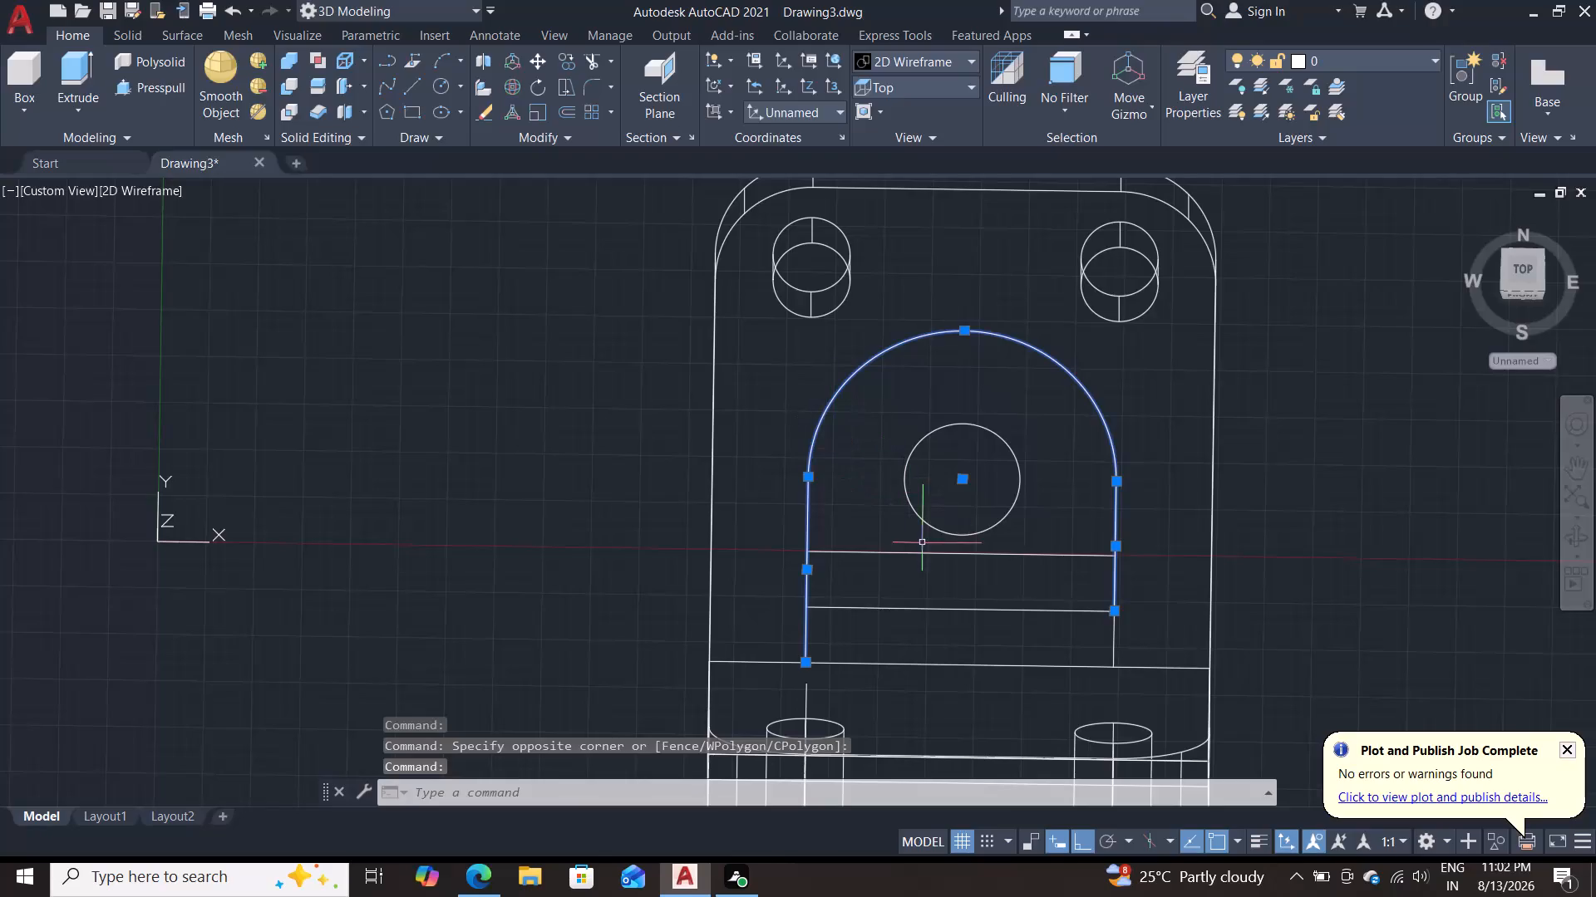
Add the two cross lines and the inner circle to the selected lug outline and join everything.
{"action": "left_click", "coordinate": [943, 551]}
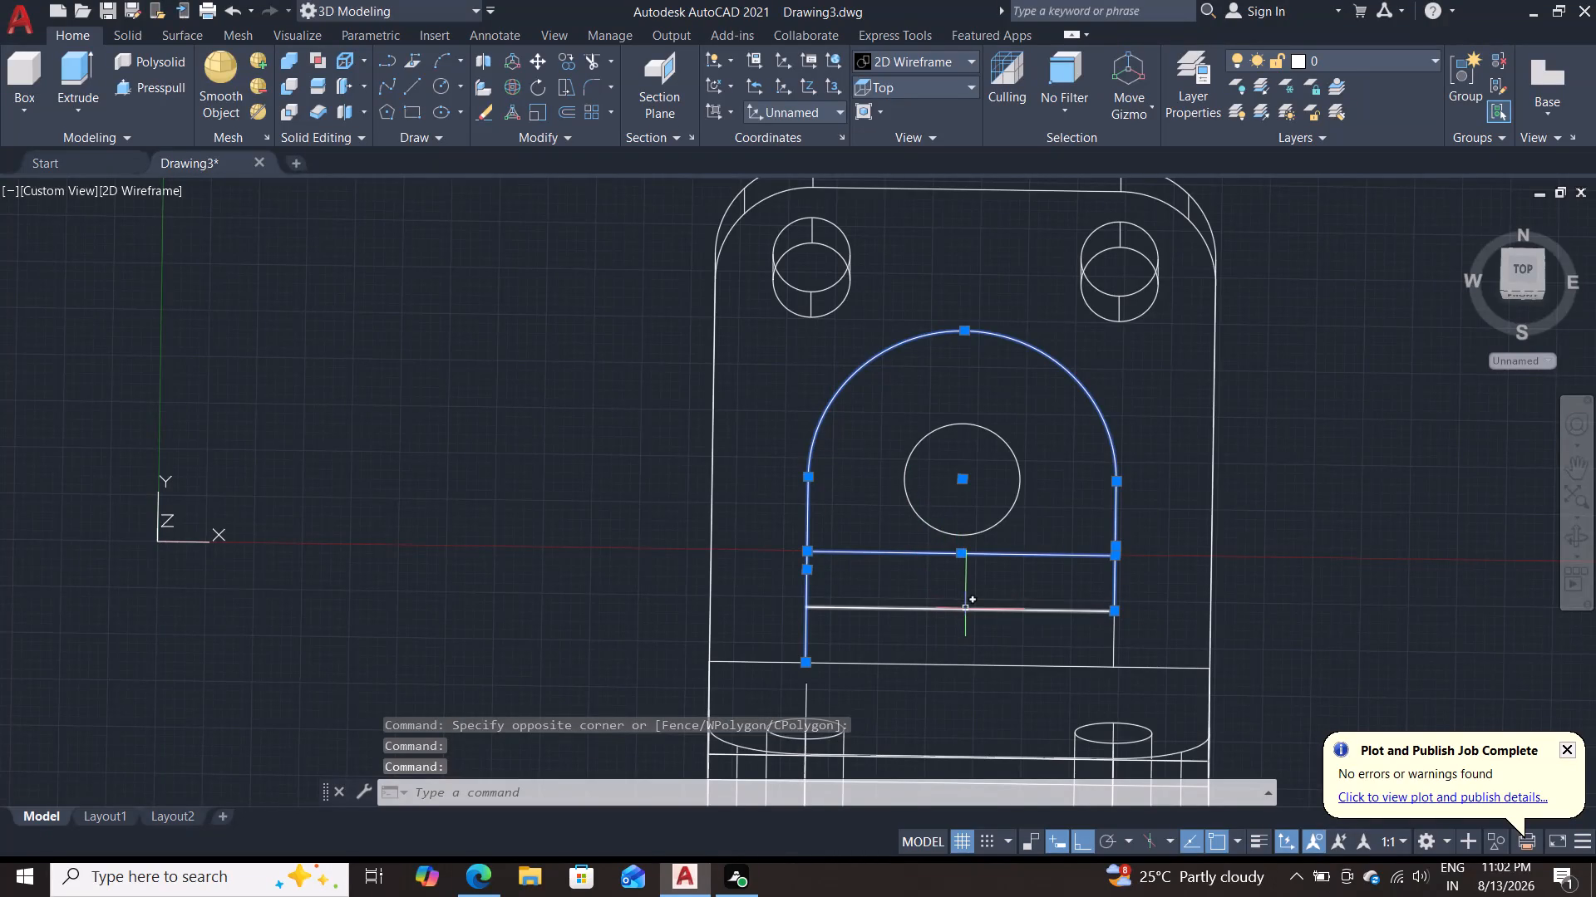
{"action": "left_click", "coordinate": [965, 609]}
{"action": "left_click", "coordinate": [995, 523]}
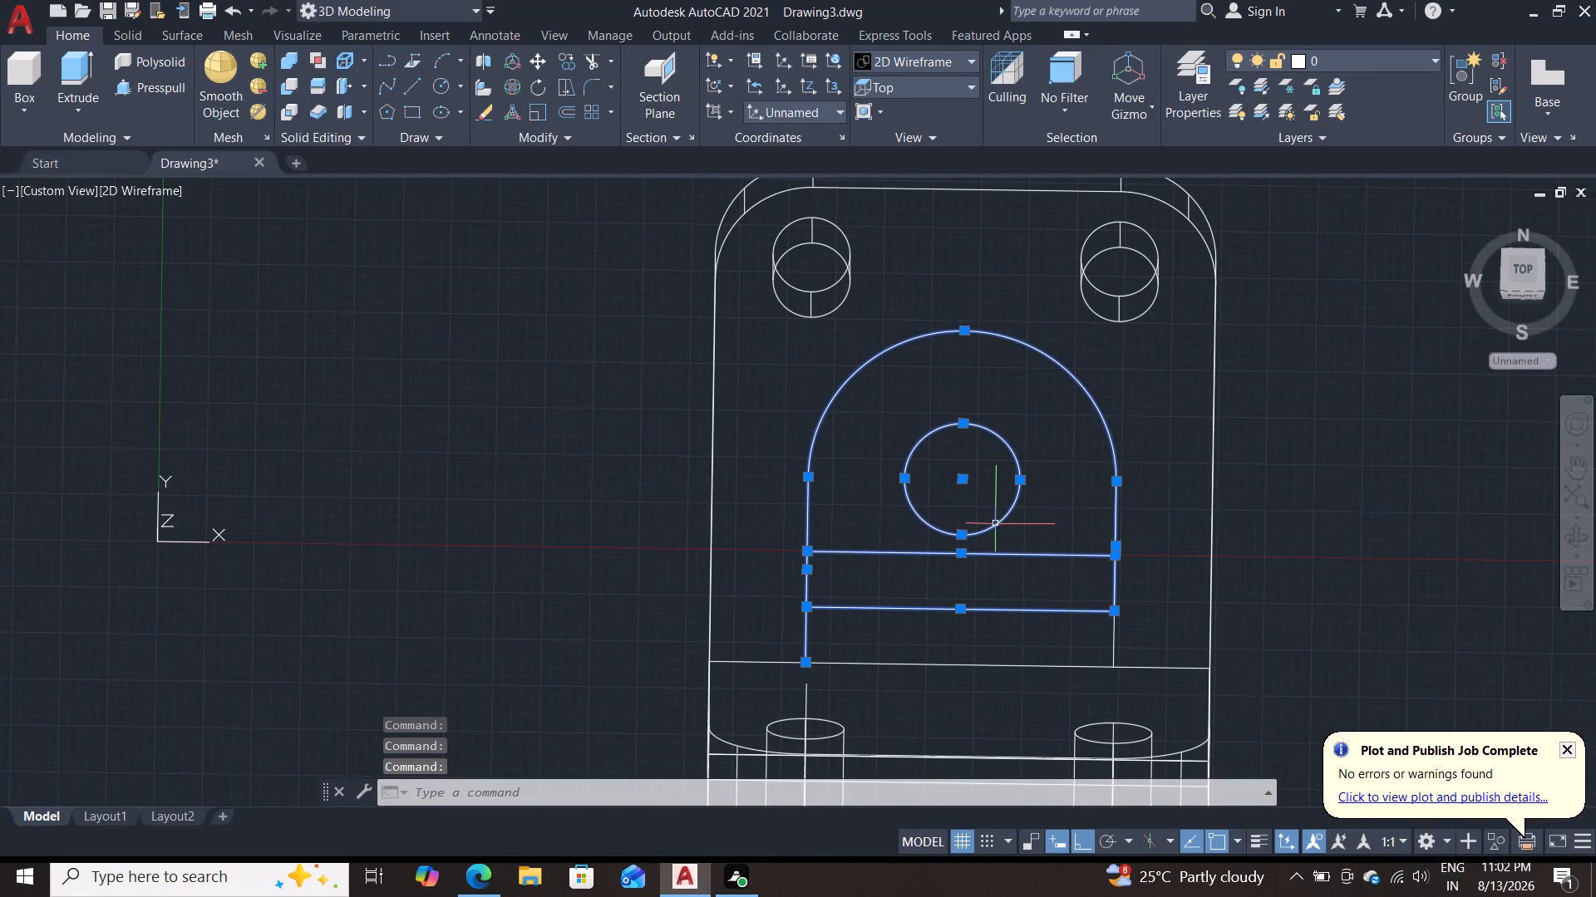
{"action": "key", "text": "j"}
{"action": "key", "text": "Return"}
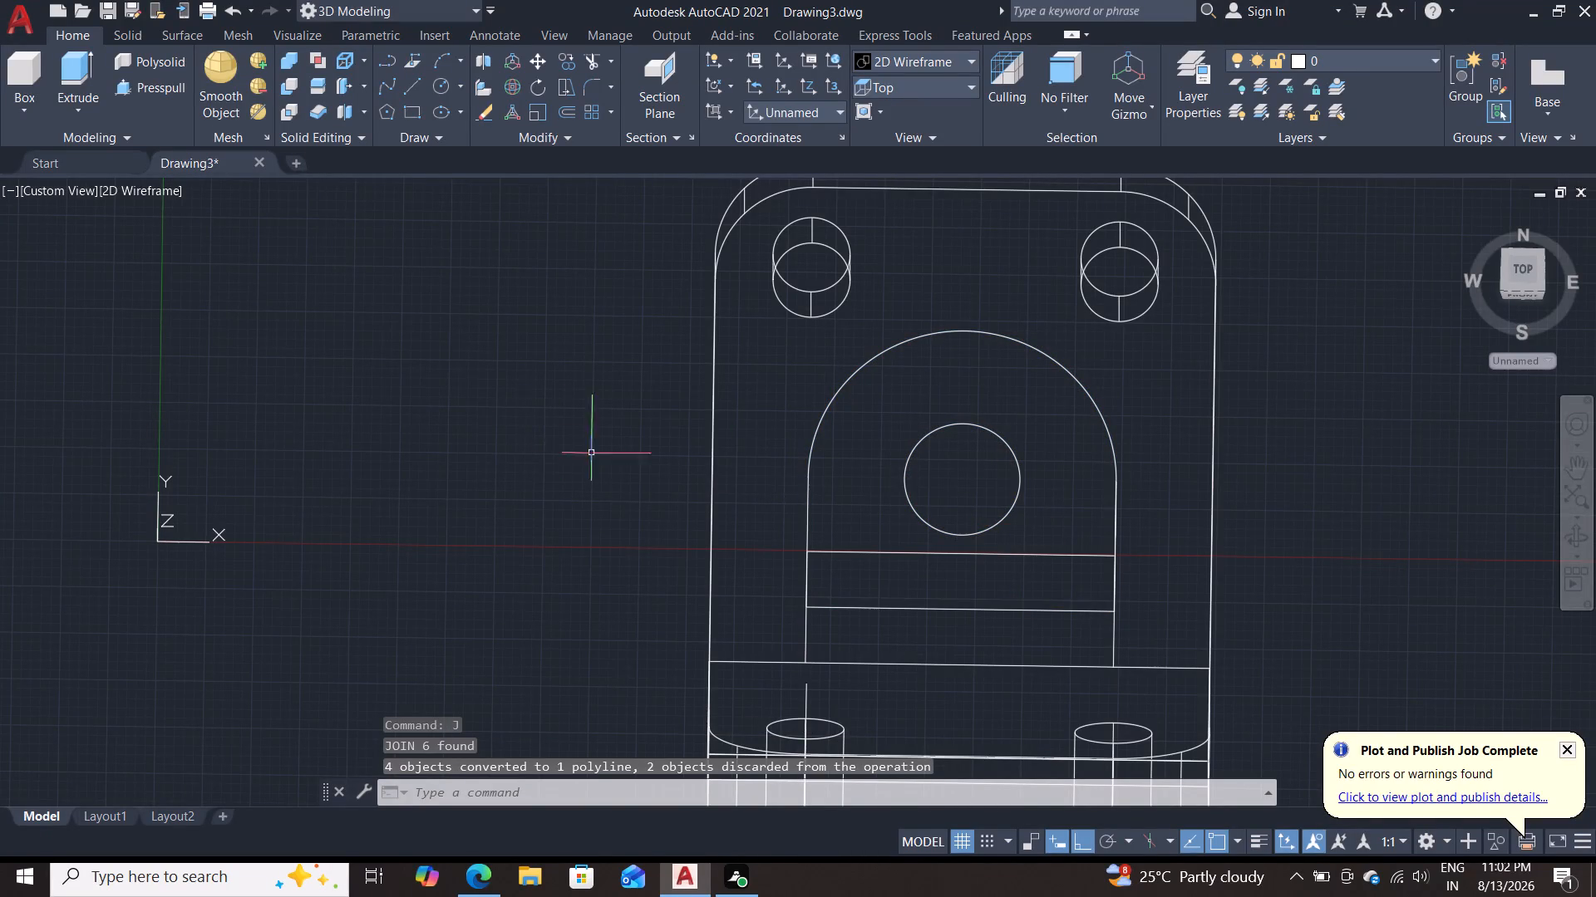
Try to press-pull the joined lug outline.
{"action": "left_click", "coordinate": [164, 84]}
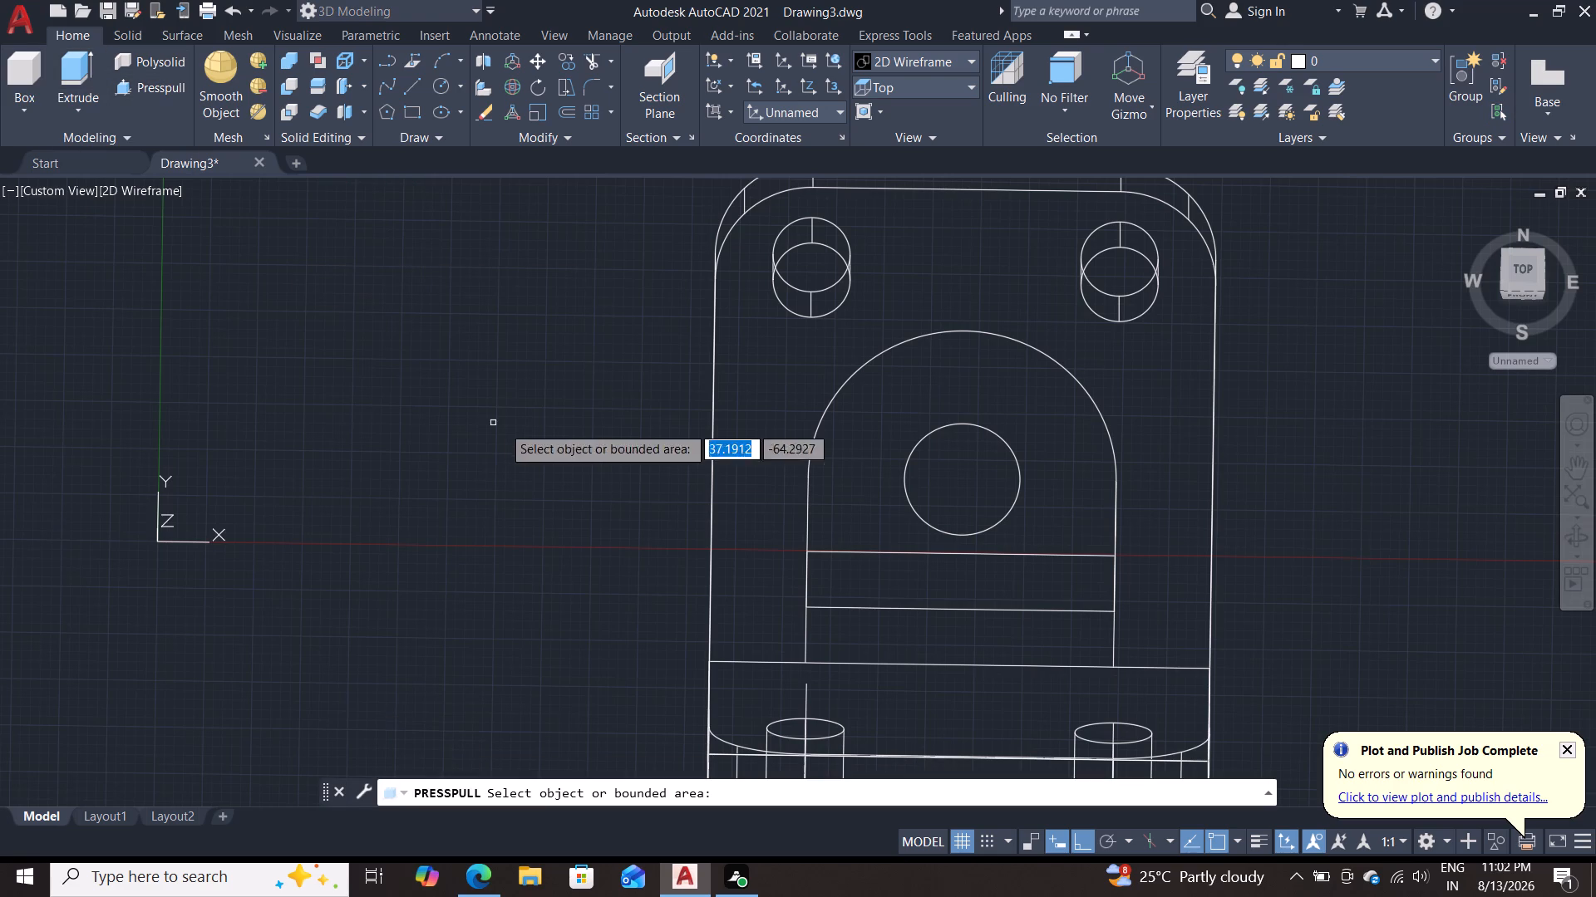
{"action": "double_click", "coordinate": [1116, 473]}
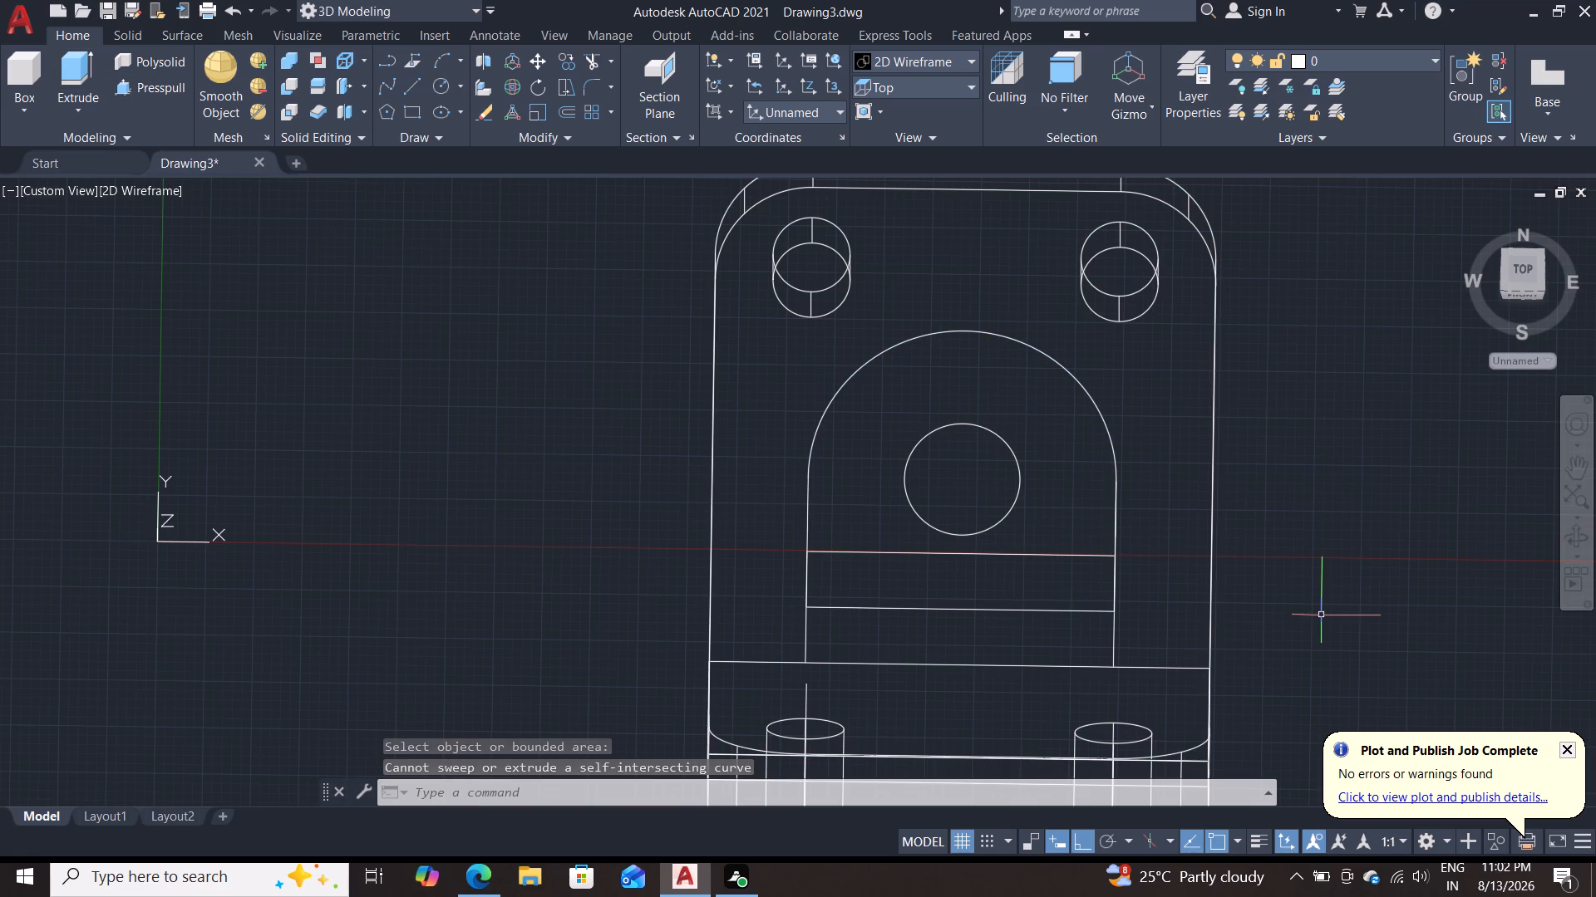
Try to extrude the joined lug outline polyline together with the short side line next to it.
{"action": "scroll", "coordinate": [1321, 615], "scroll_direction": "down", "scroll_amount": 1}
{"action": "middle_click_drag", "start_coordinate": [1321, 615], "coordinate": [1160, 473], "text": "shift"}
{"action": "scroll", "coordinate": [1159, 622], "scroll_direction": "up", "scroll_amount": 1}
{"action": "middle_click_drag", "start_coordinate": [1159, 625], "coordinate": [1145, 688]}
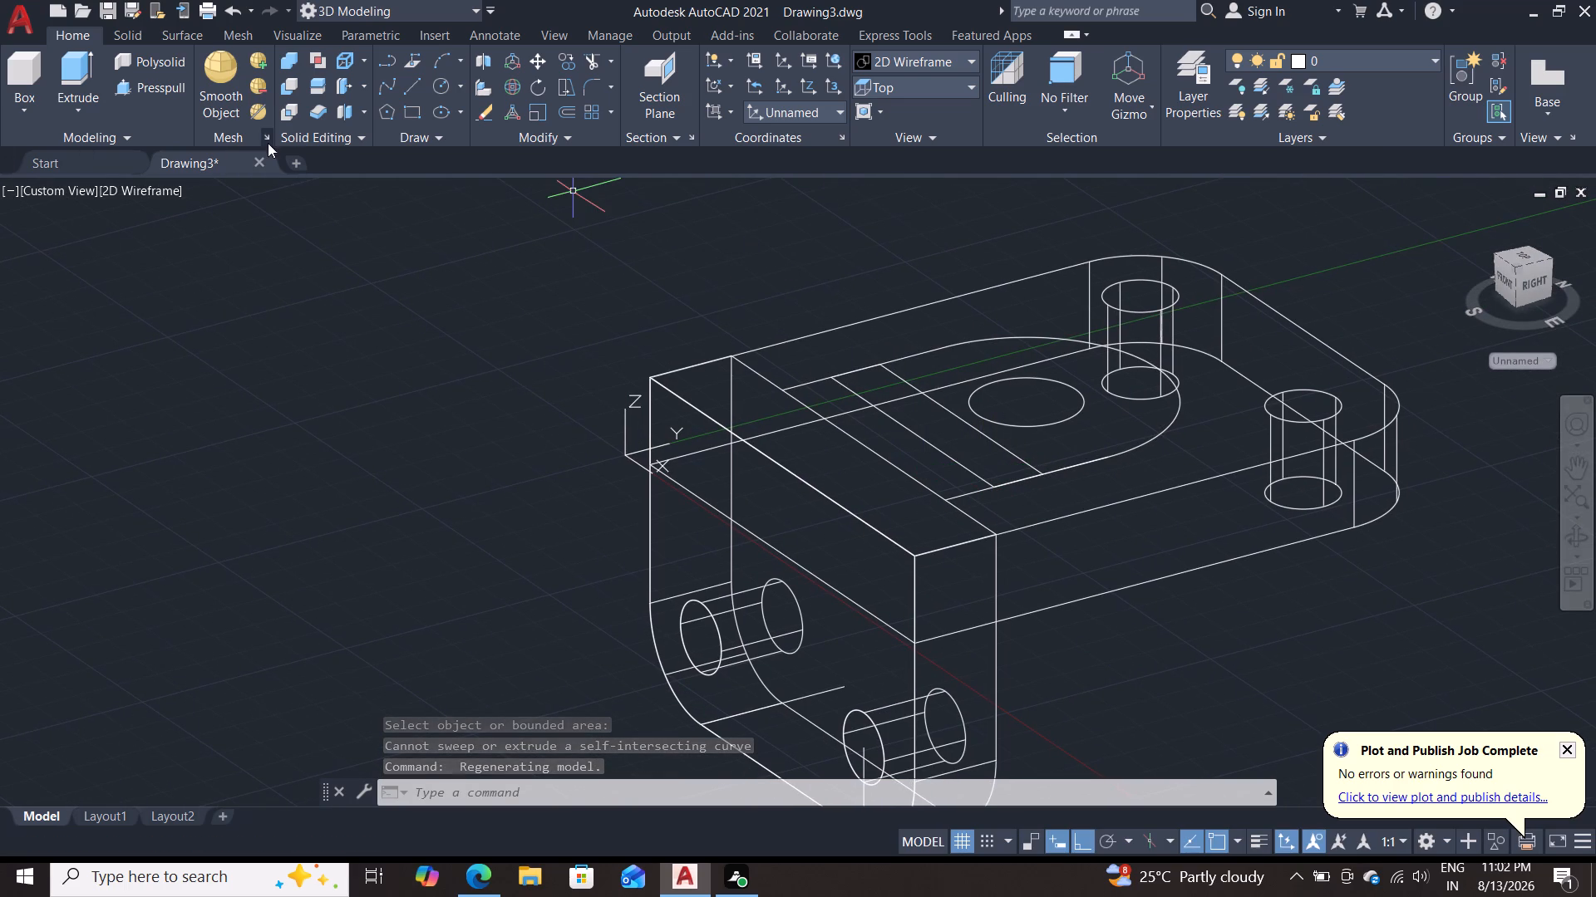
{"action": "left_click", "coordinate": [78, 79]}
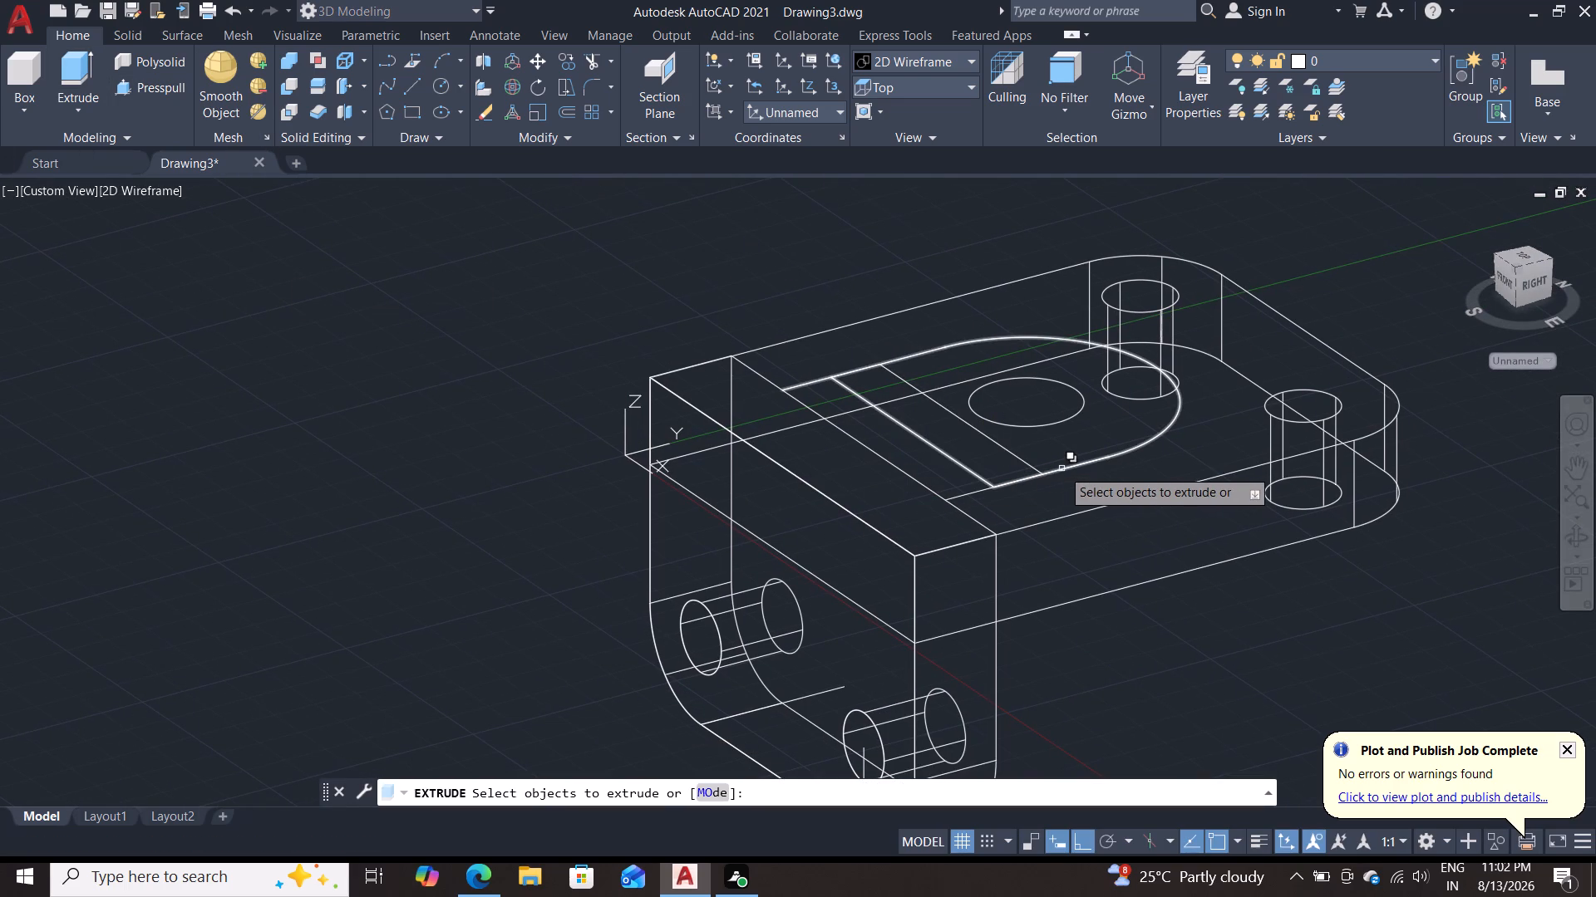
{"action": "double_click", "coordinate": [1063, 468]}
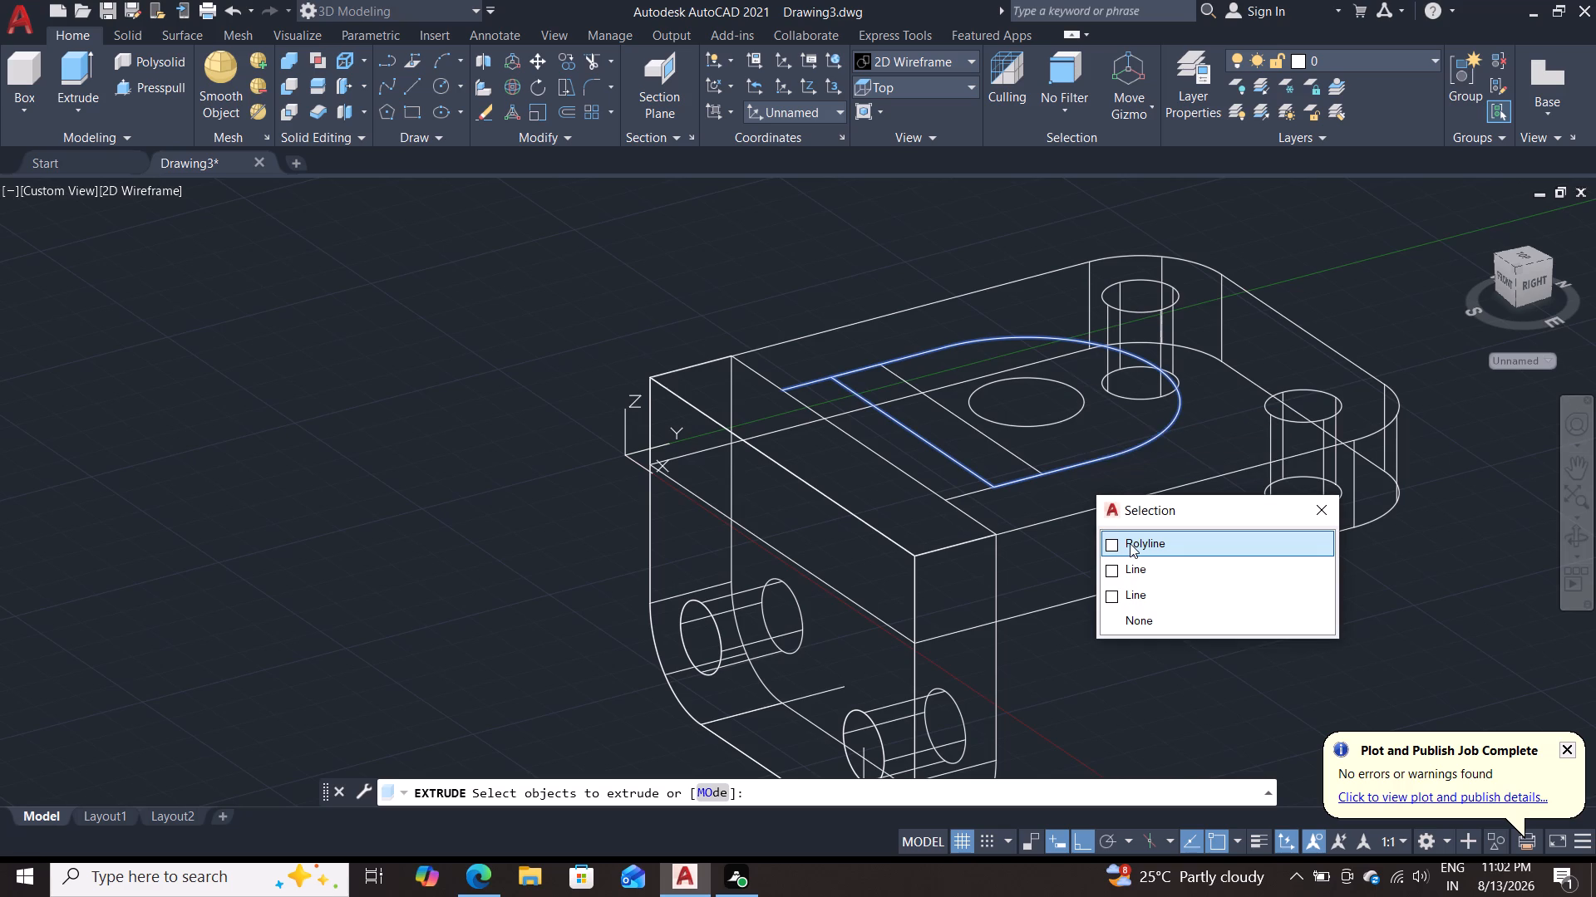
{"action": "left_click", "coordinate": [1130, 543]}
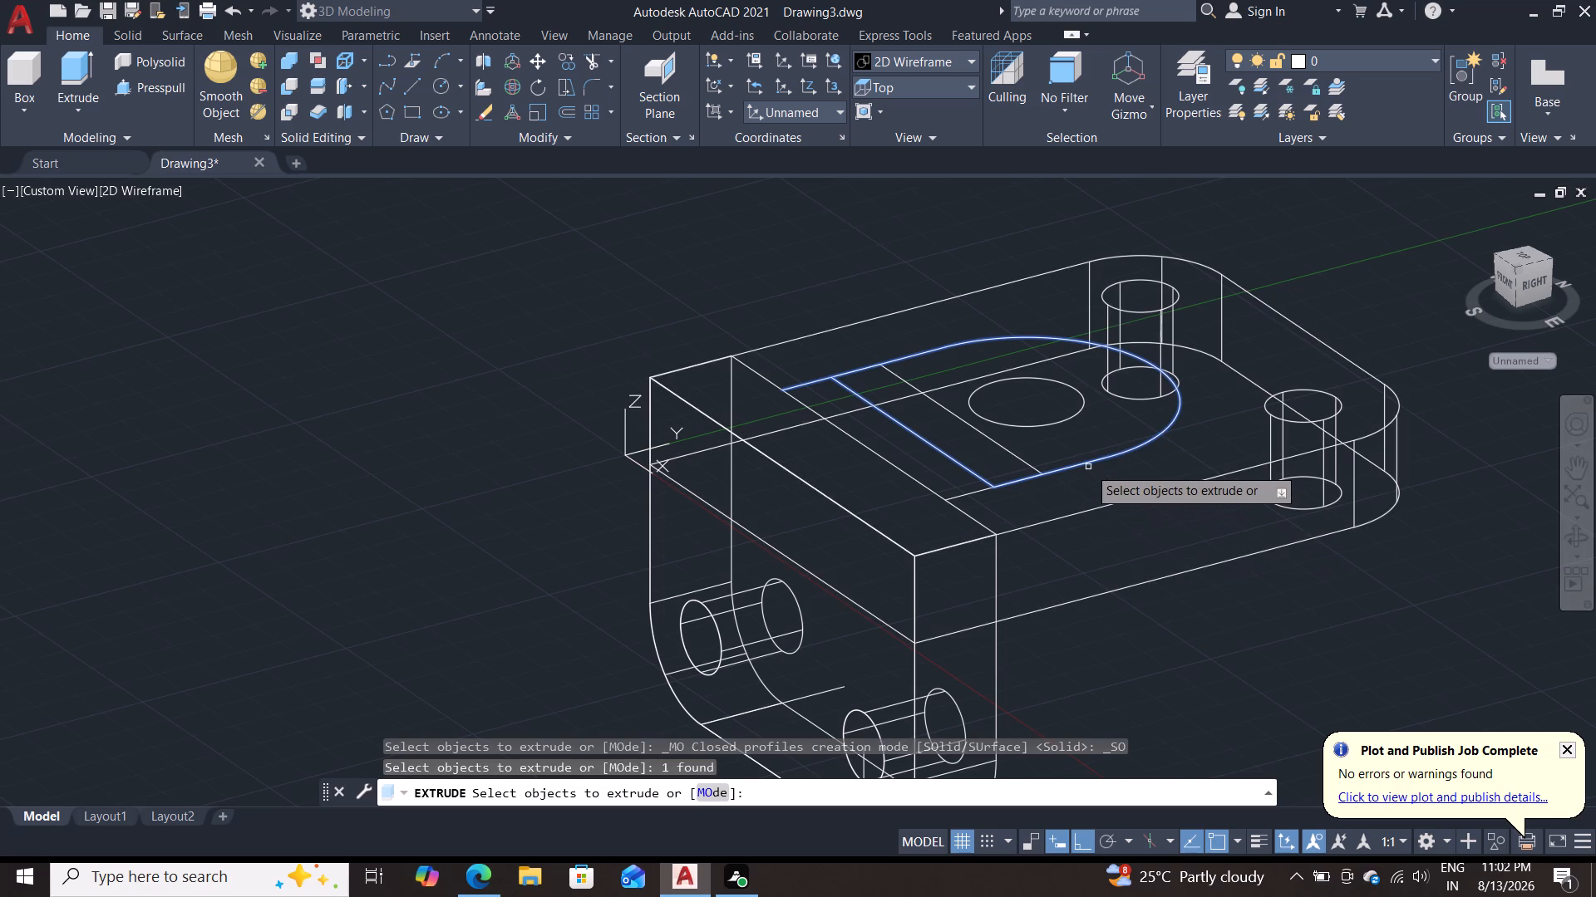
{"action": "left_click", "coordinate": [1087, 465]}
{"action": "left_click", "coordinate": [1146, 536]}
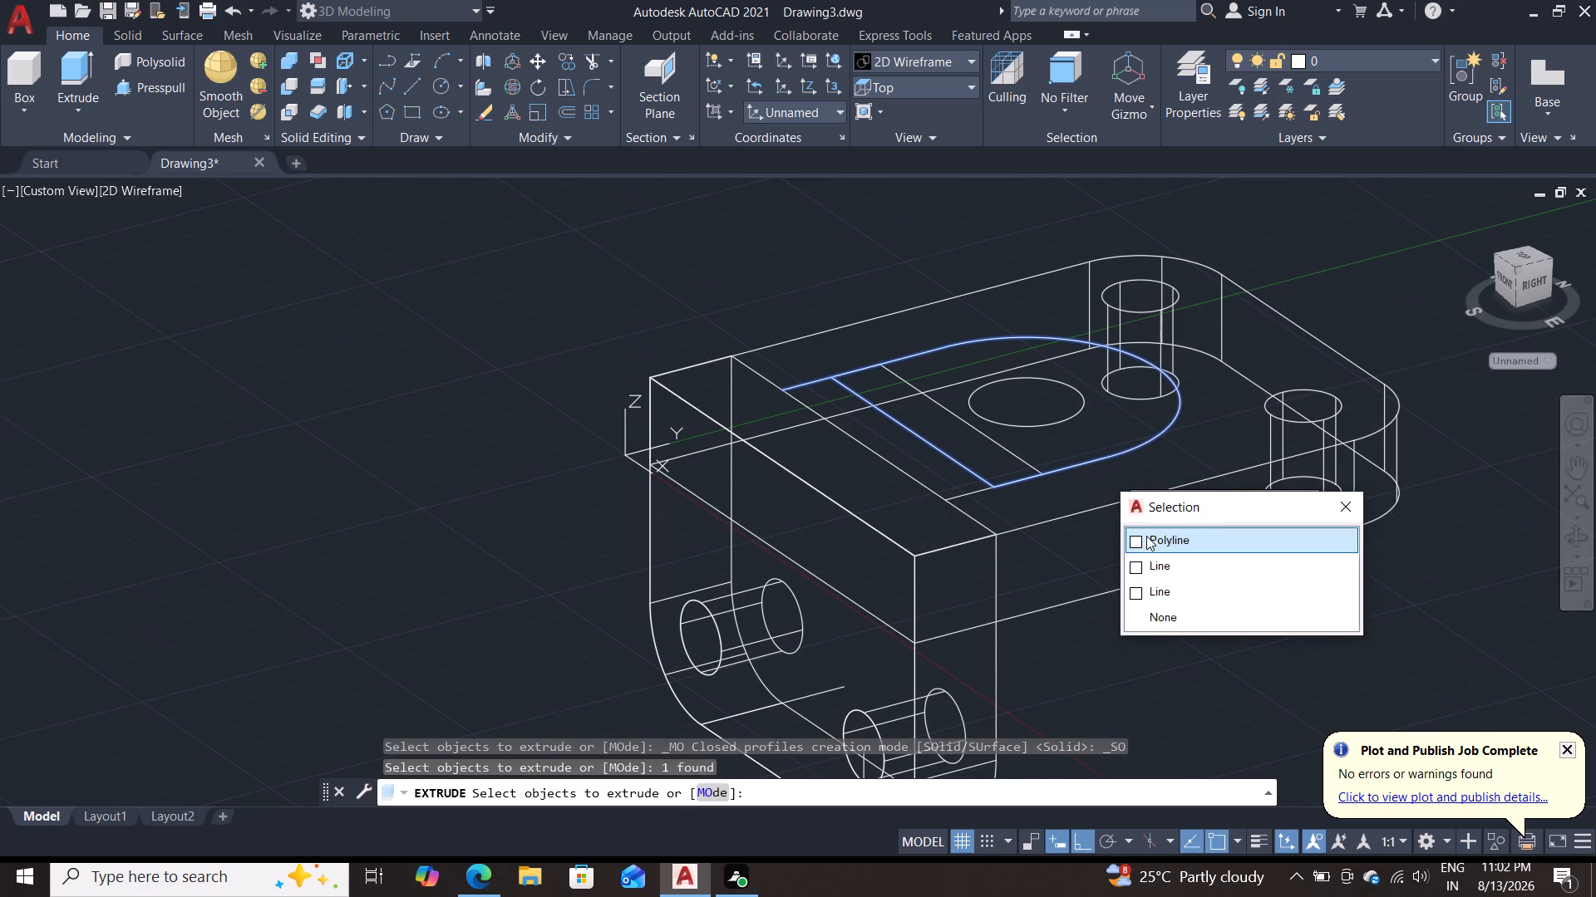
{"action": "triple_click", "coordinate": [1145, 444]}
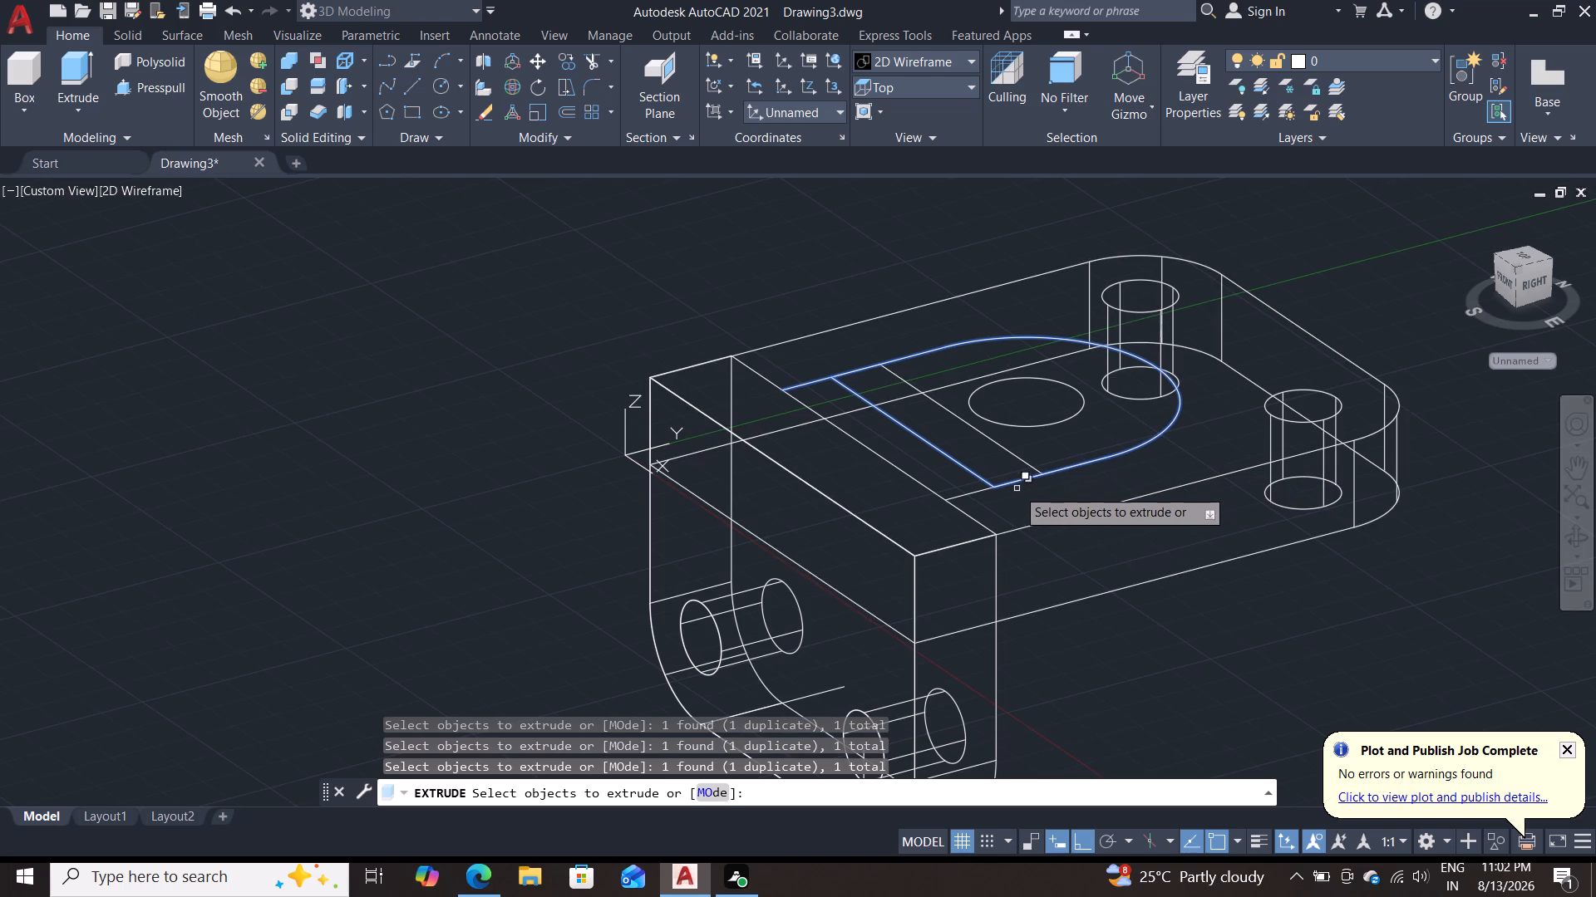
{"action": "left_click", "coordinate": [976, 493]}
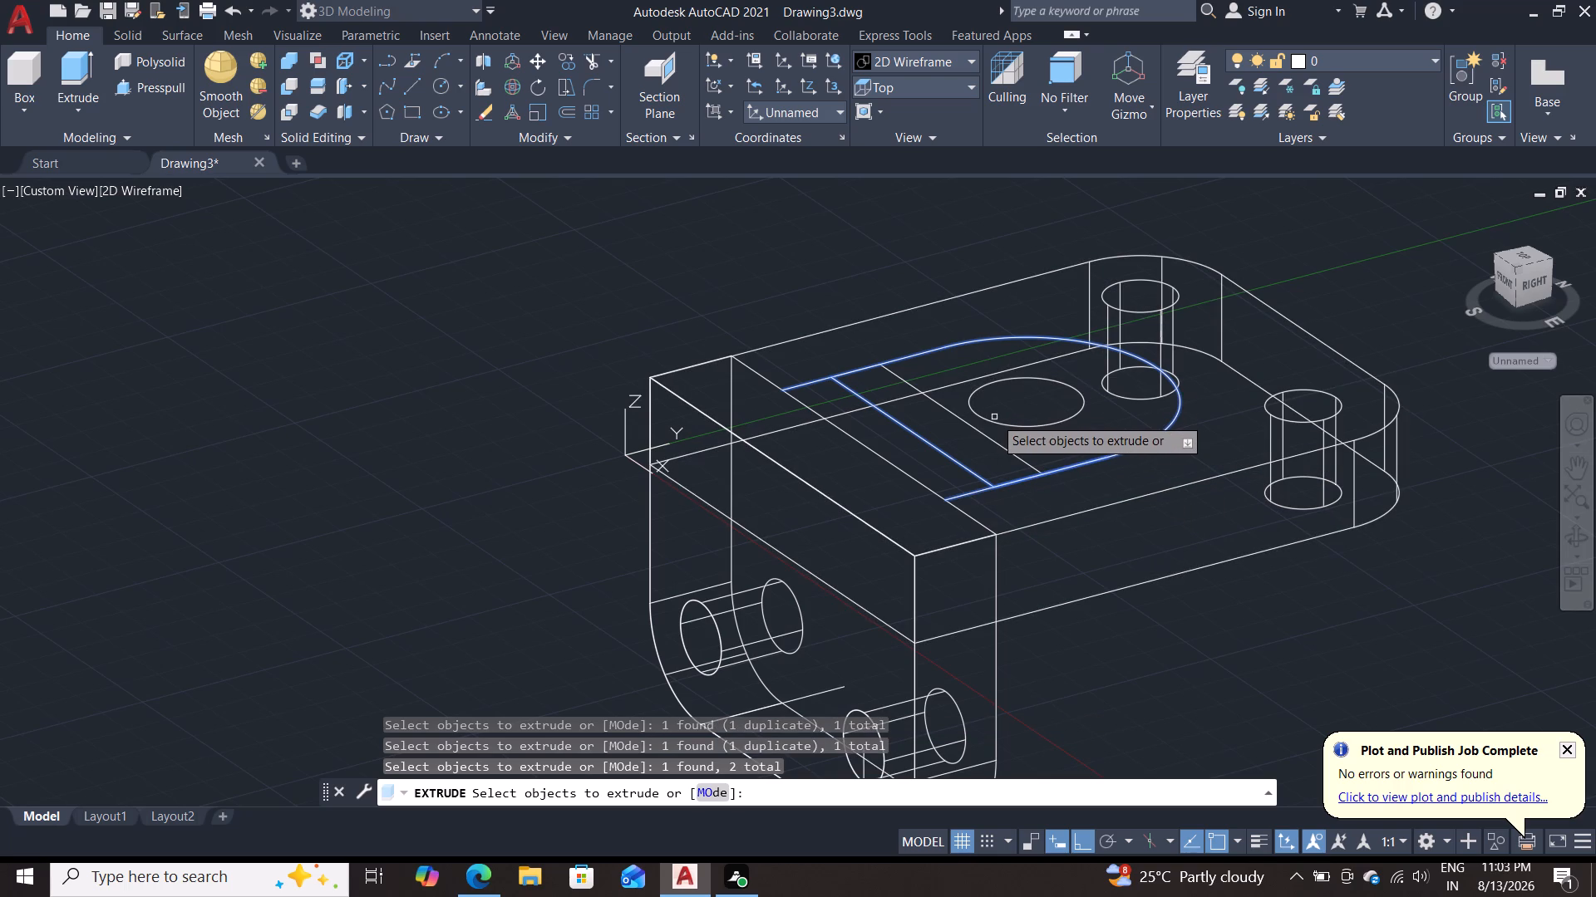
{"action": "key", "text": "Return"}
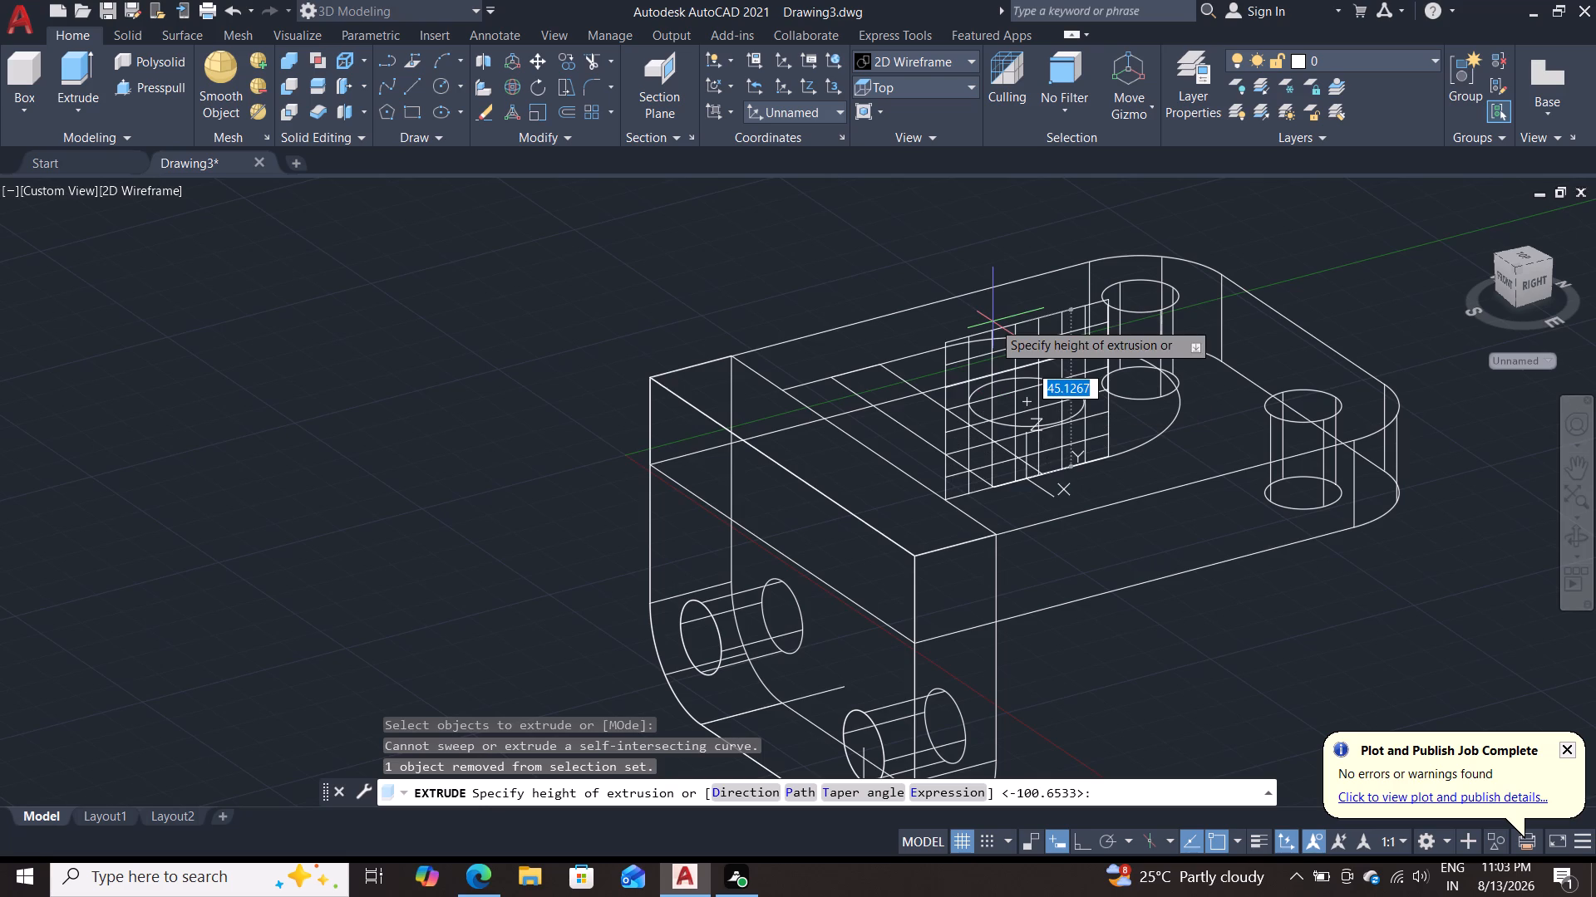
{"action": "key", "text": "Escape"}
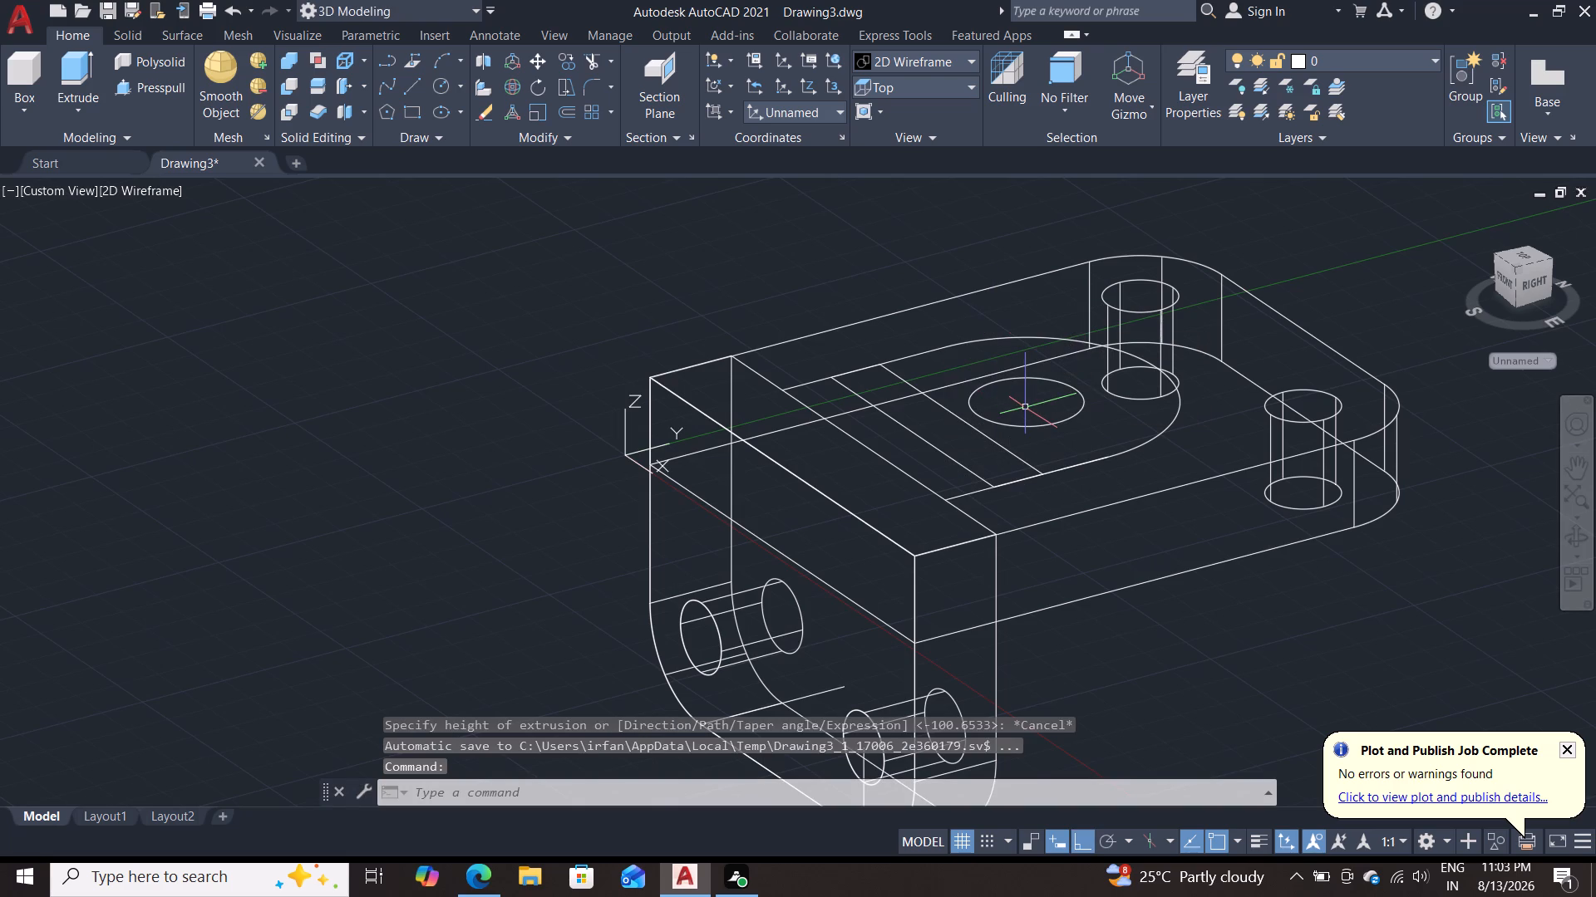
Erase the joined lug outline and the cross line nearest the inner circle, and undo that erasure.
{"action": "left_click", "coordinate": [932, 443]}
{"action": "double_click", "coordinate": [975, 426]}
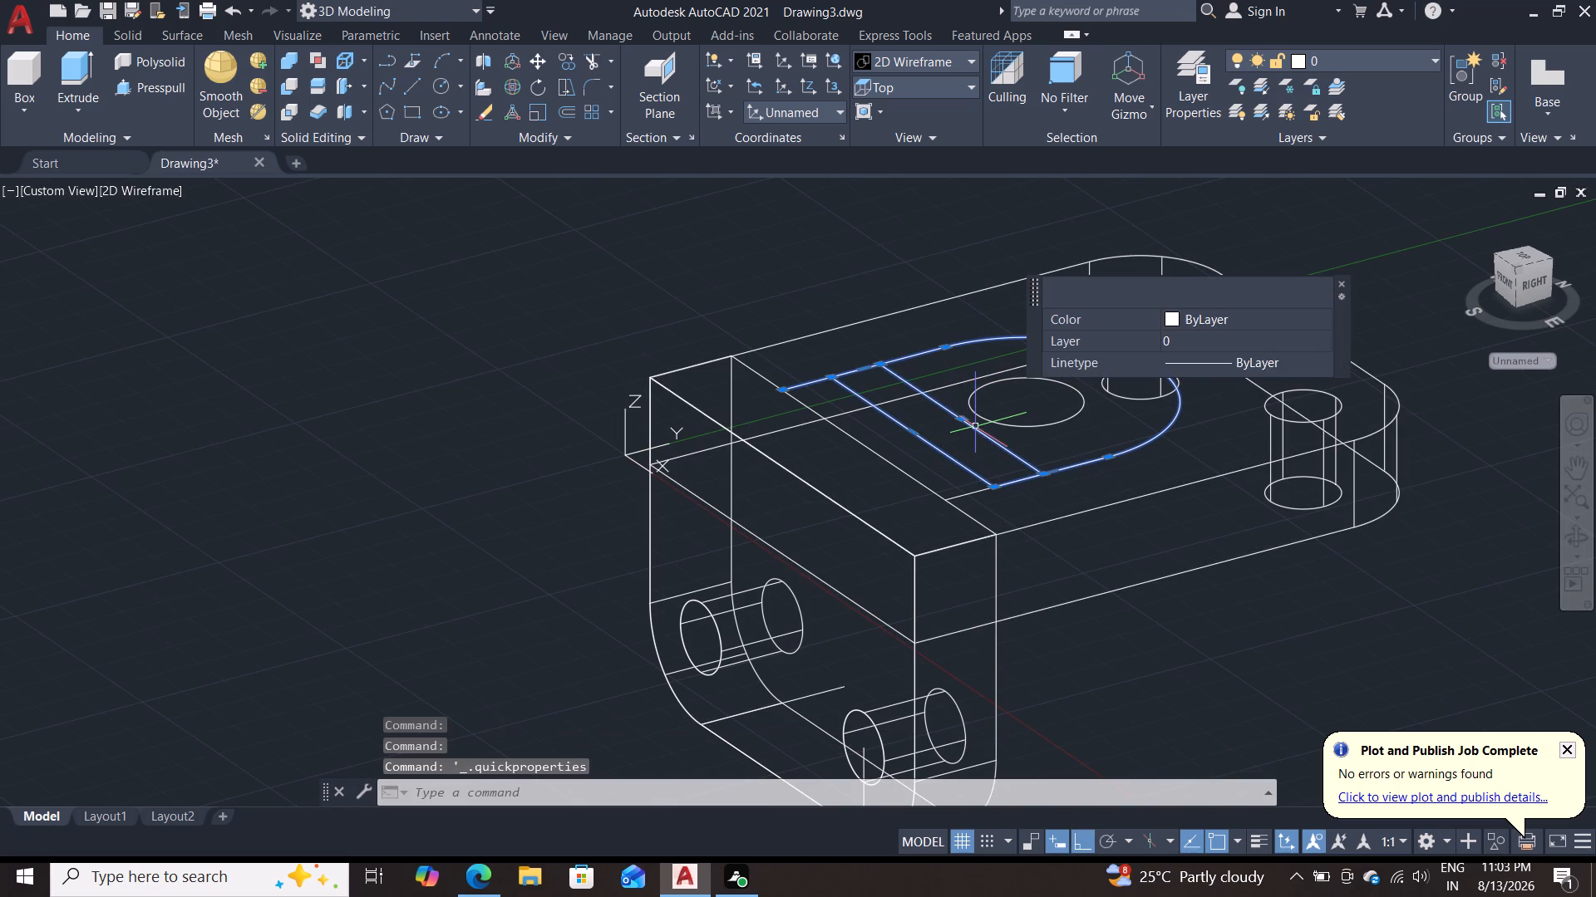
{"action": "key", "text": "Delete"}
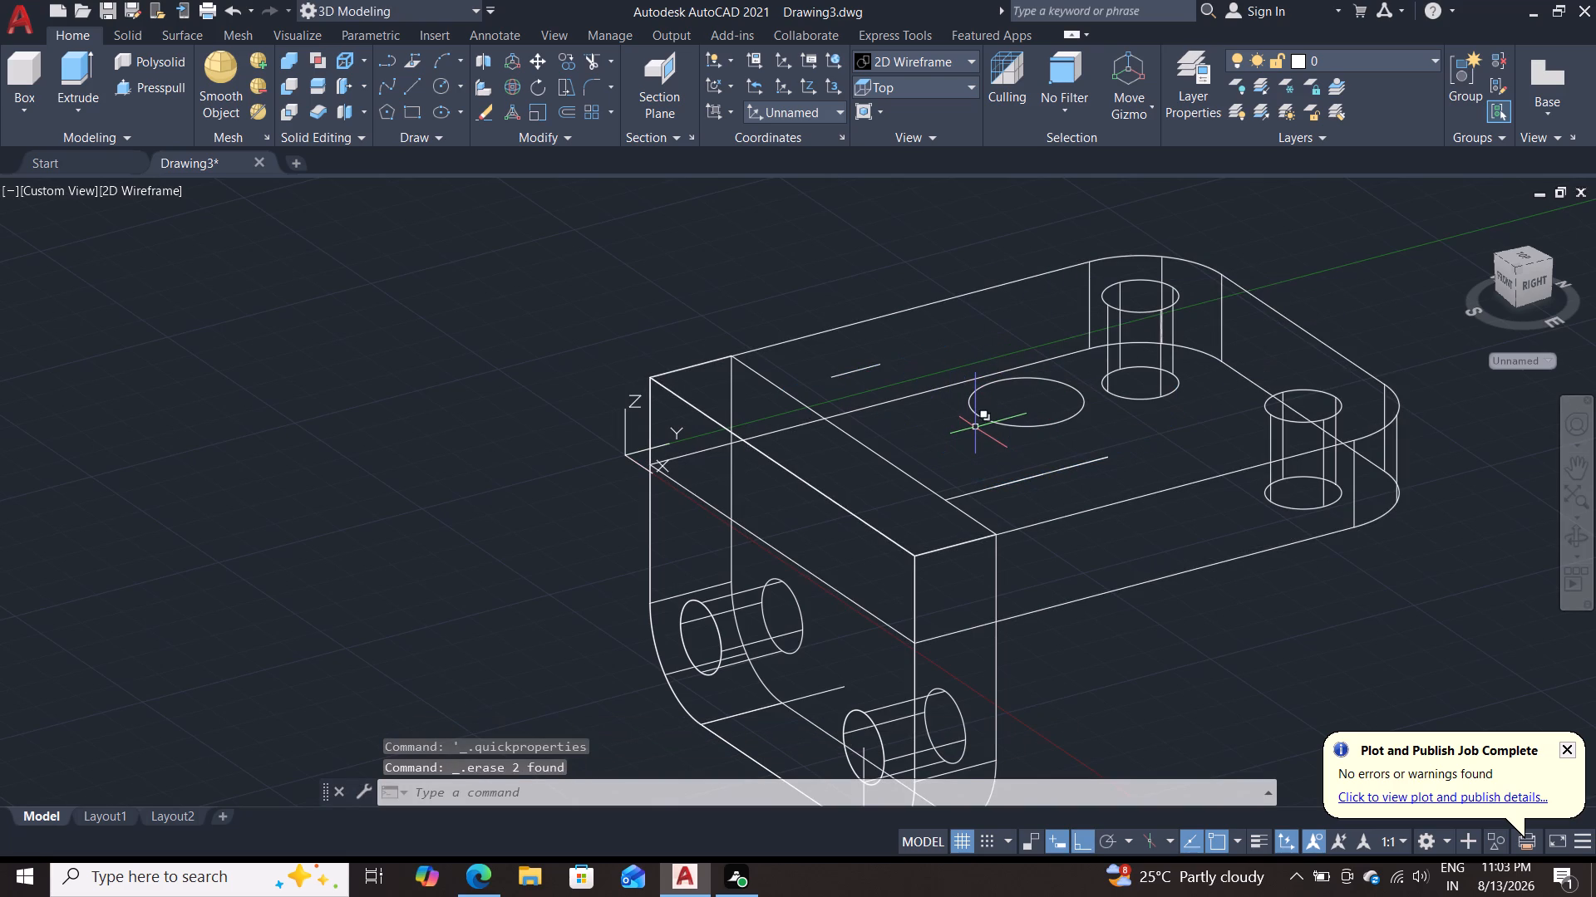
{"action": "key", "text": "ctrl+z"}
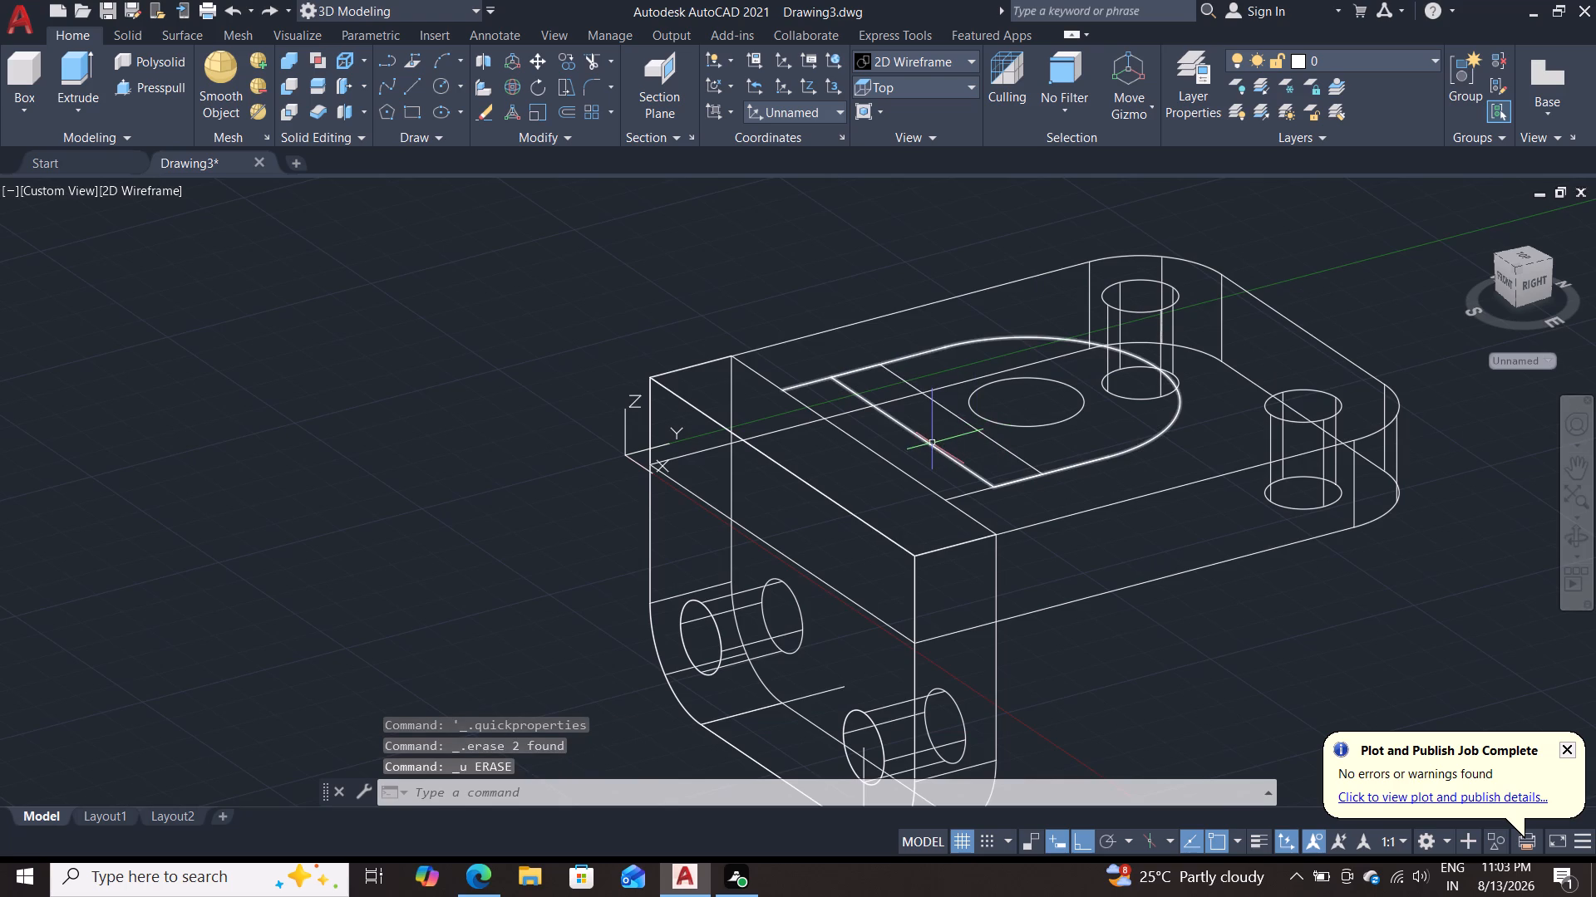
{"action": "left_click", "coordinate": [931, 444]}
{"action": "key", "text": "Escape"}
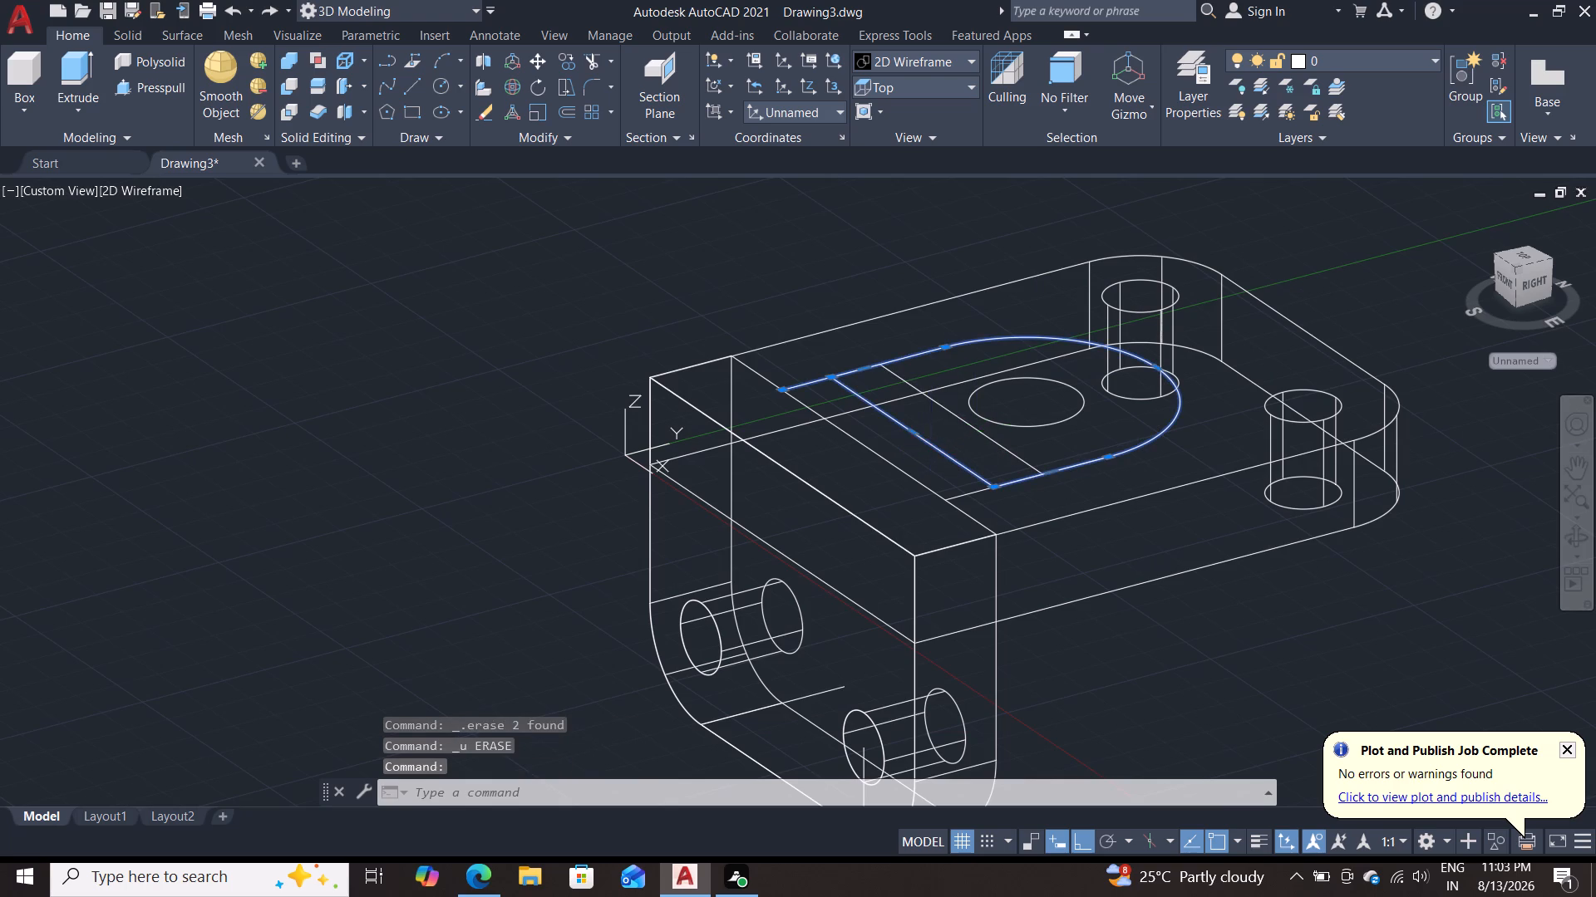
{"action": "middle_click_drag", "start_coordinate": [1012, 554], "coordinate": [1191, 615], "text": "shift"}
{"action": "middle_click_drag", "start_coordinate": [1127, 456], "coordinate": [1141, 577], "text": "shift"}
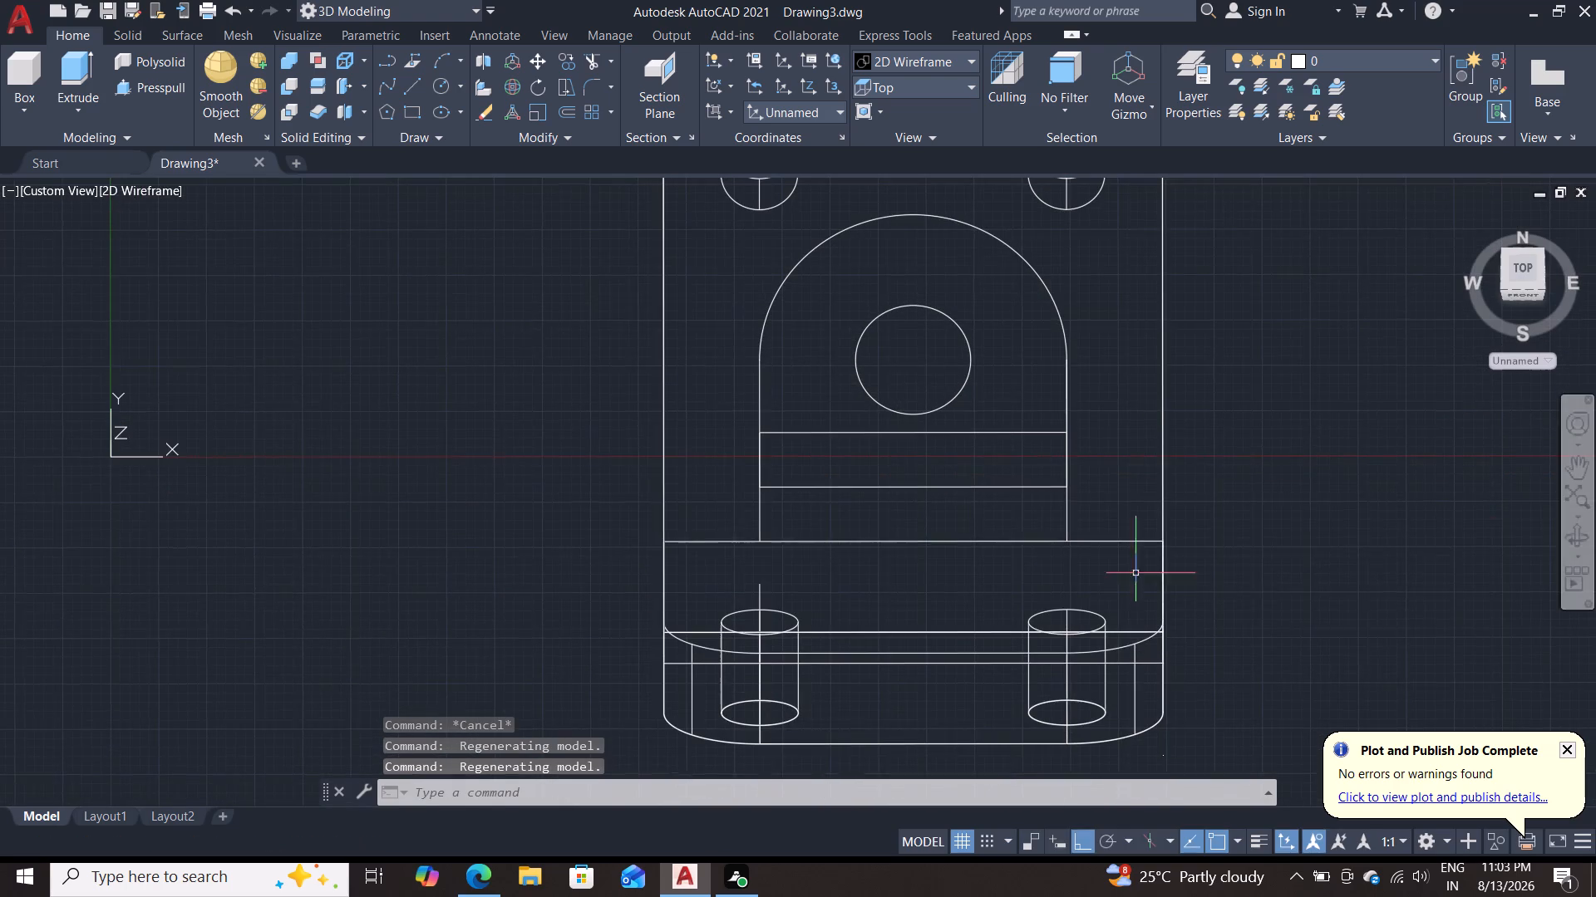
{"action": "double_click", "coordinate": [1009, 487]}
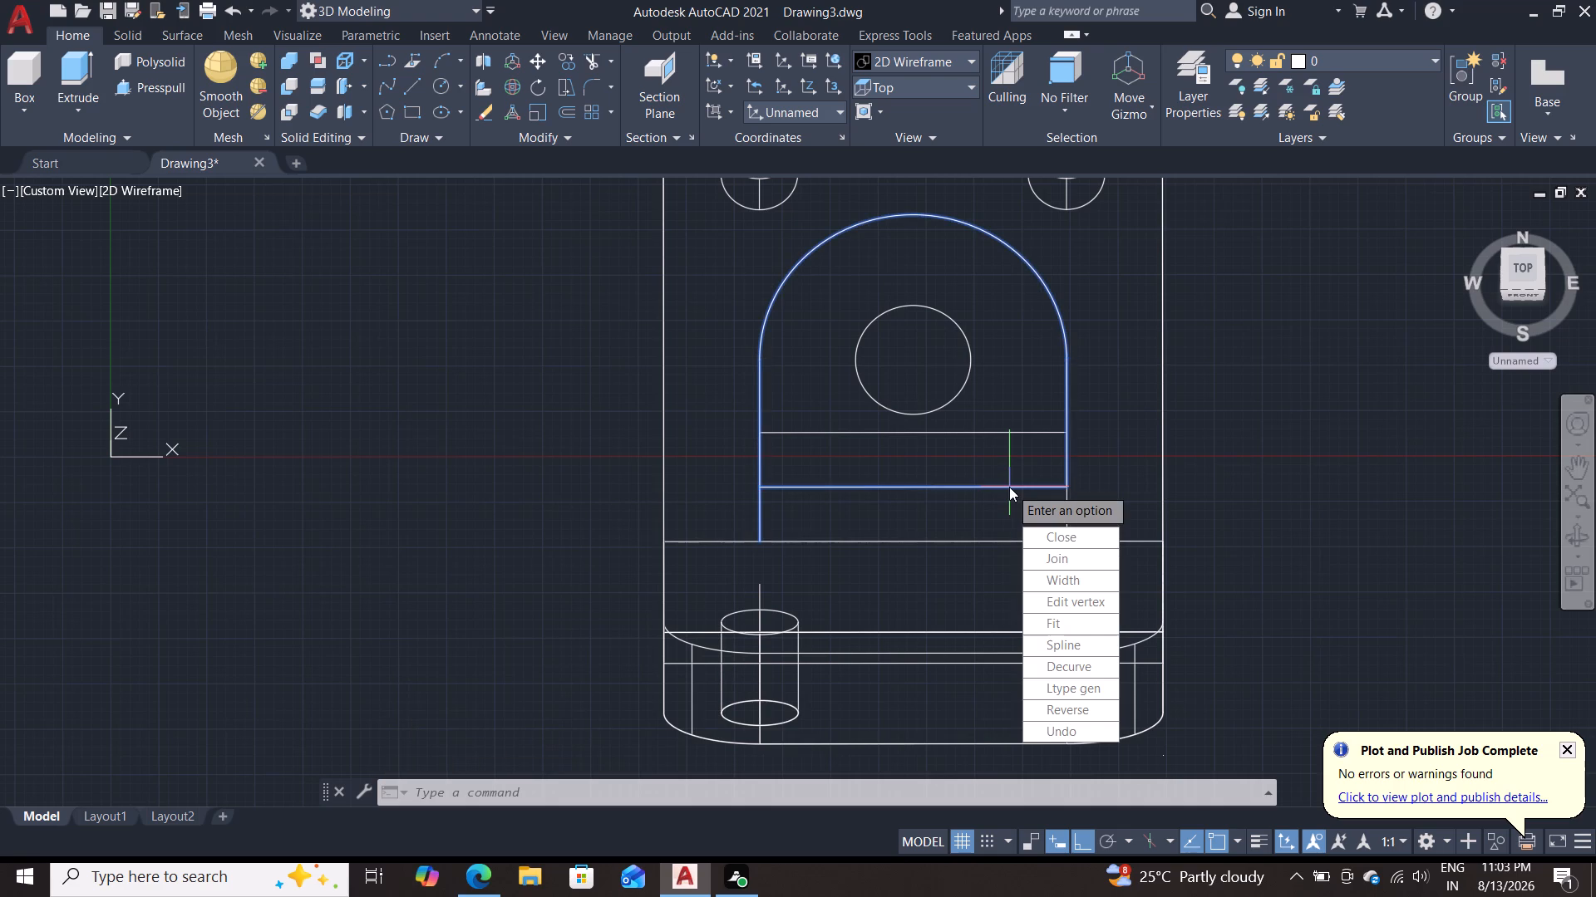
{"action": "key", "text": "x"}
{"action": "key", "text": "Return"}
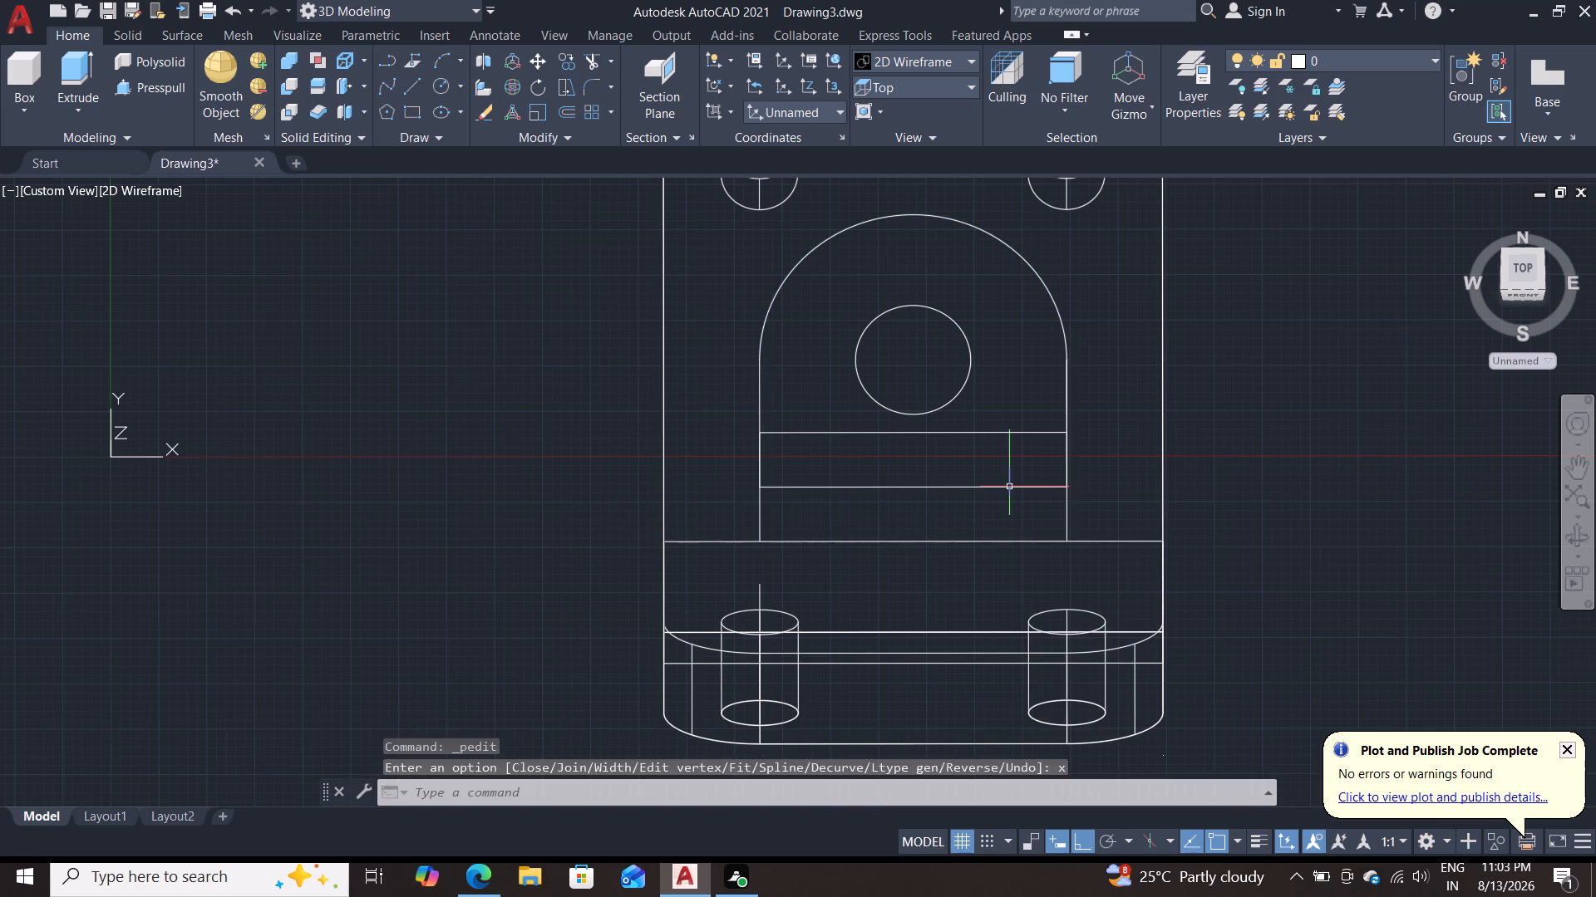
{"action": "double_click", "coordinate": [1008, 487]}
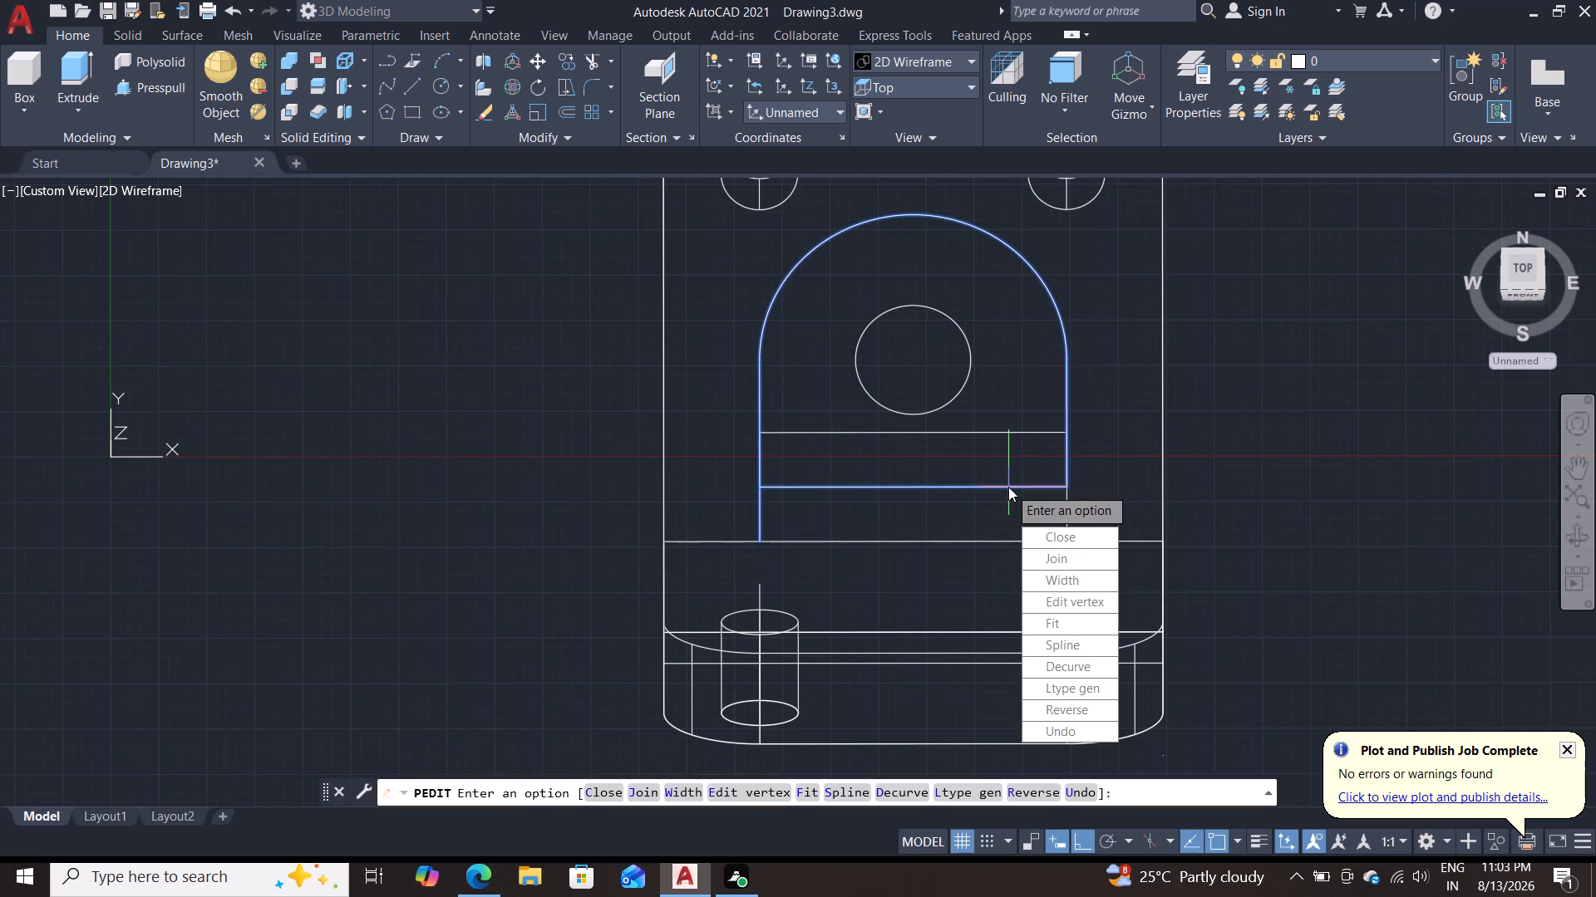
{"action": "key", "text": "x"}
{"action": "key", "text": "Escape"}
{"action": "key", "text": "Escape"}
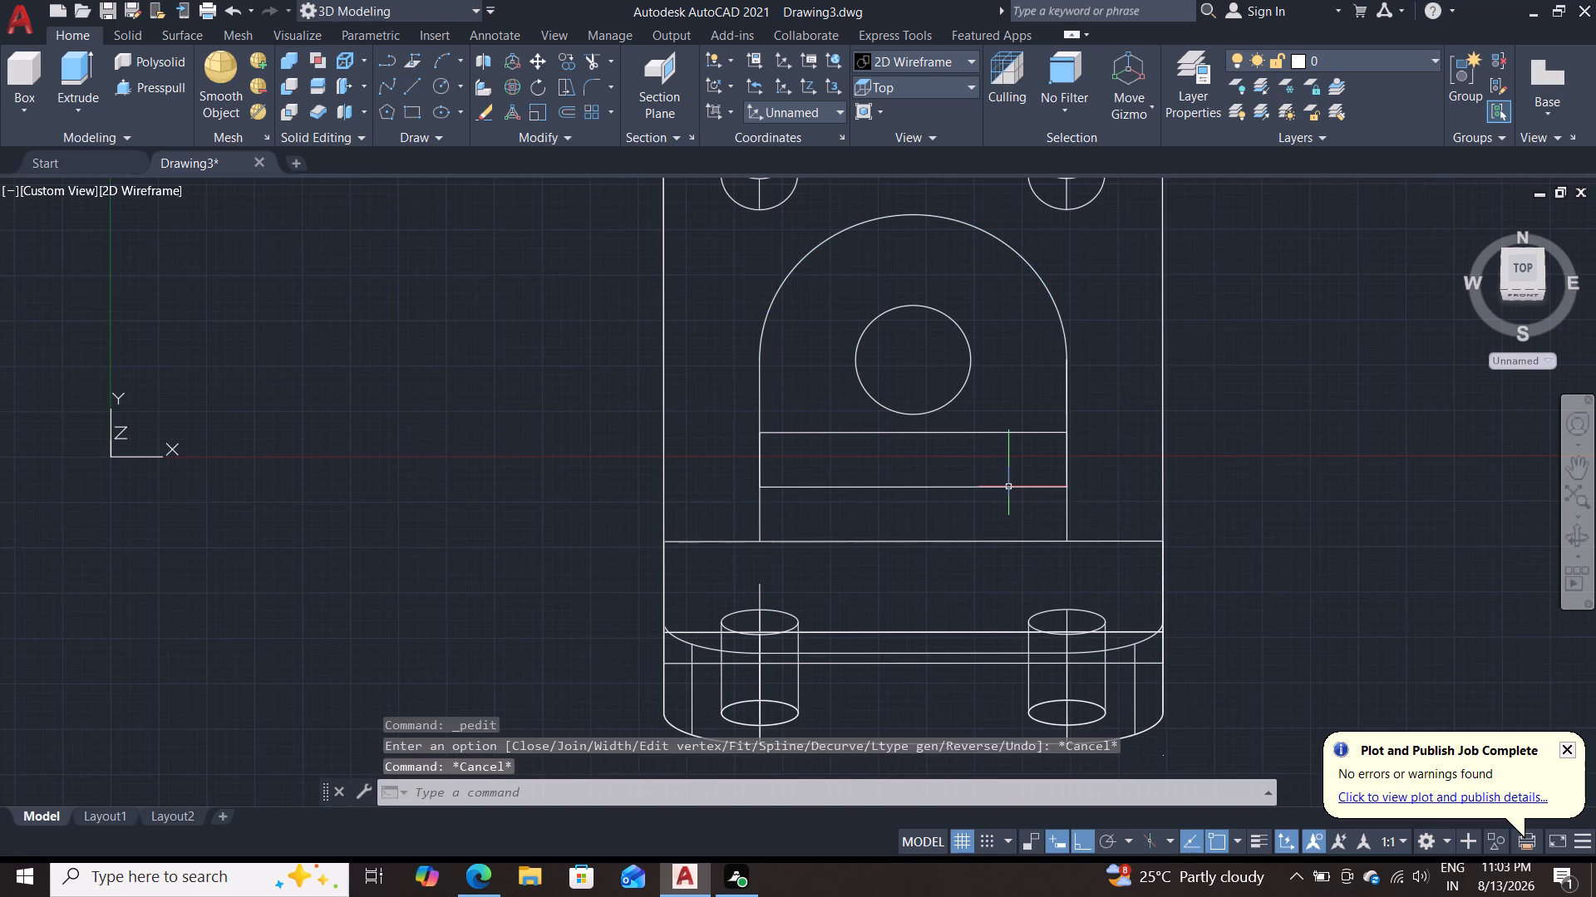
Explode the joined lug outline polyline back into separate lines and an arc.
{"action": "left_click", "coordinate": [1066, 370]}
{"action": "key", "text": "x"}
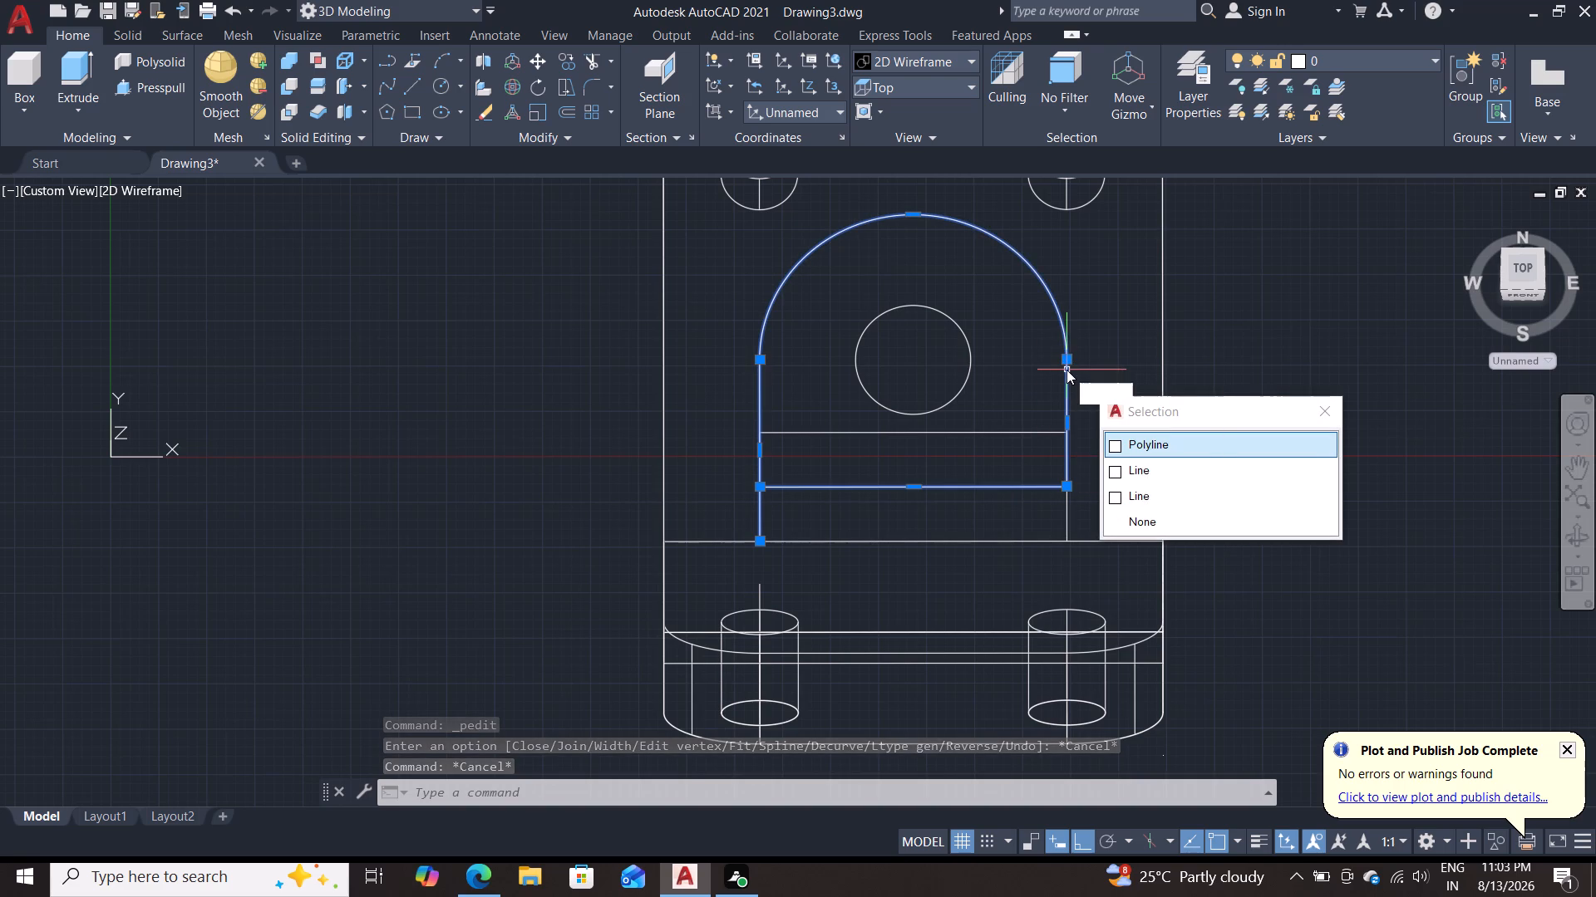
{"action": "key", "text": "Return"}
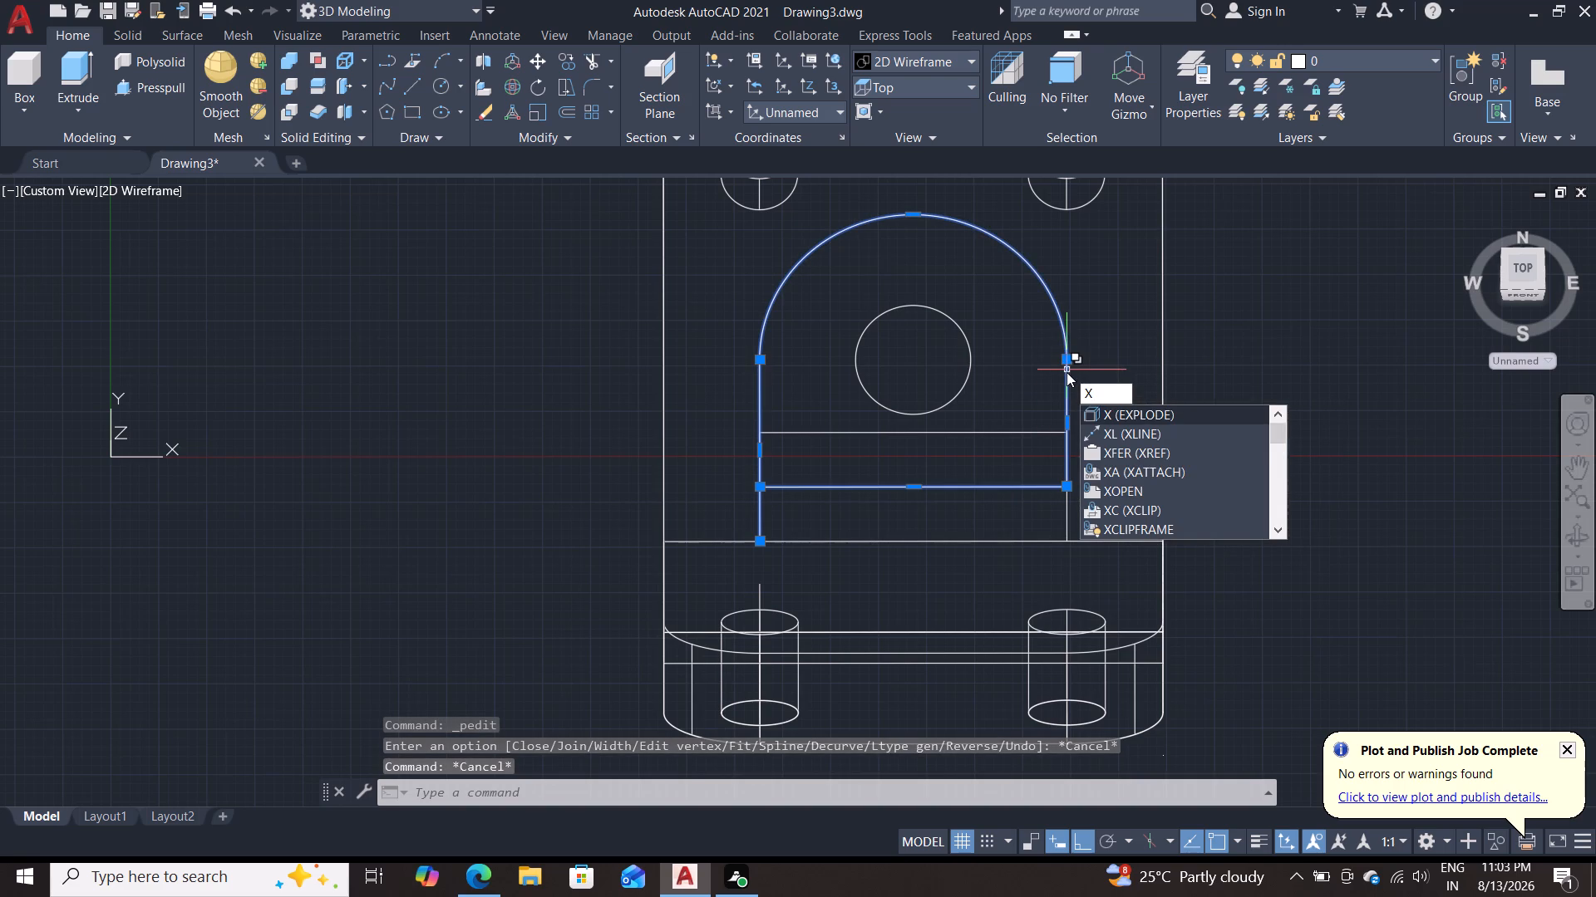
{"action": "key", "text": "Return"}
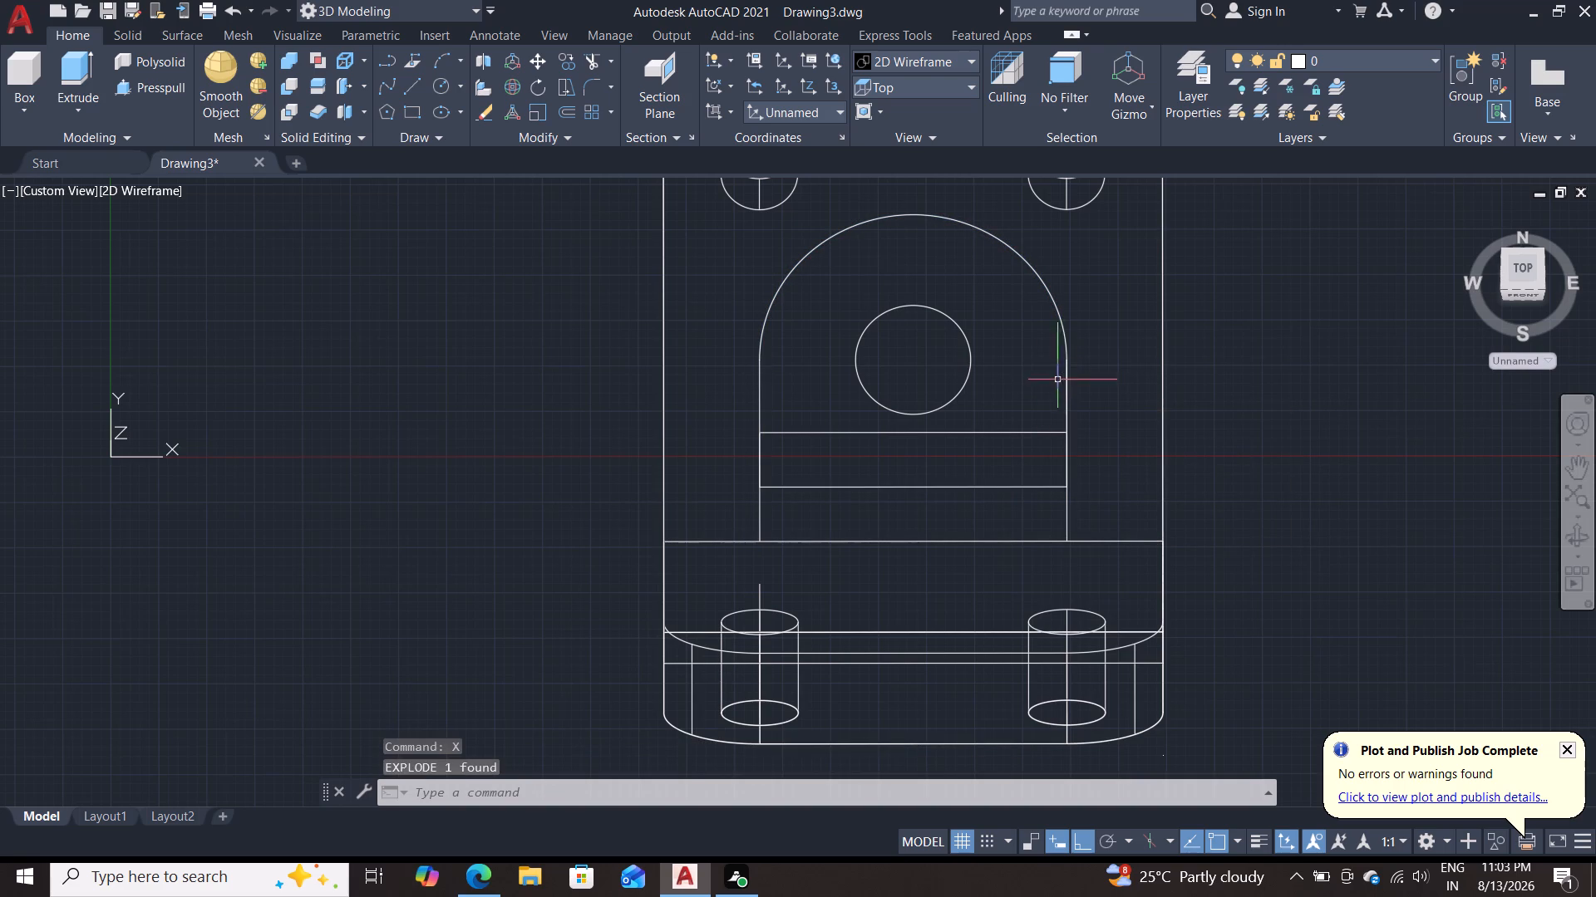
Erase the two horizontal cross lines between the lug's straight sides, below the inner circle.
{"action": "left_click", "coordinate": [1012, 430]}
{"action": "key", "text": "Delete"}
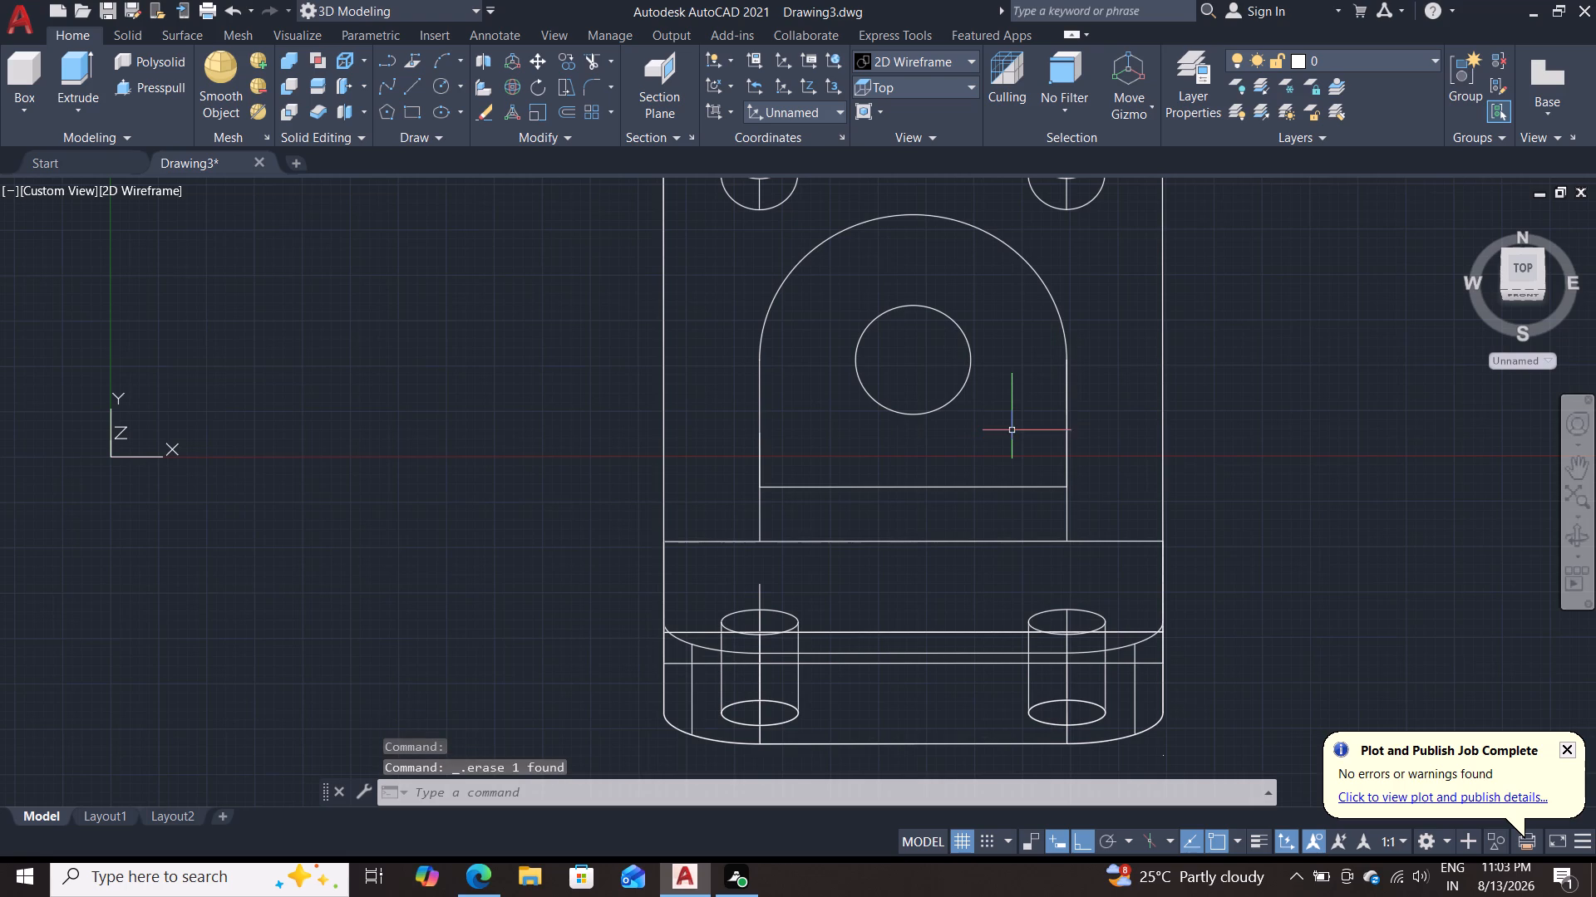
{"action": "left_click", "coordinate": [988, 483]}
{"action": "key", "text": "Delete"}
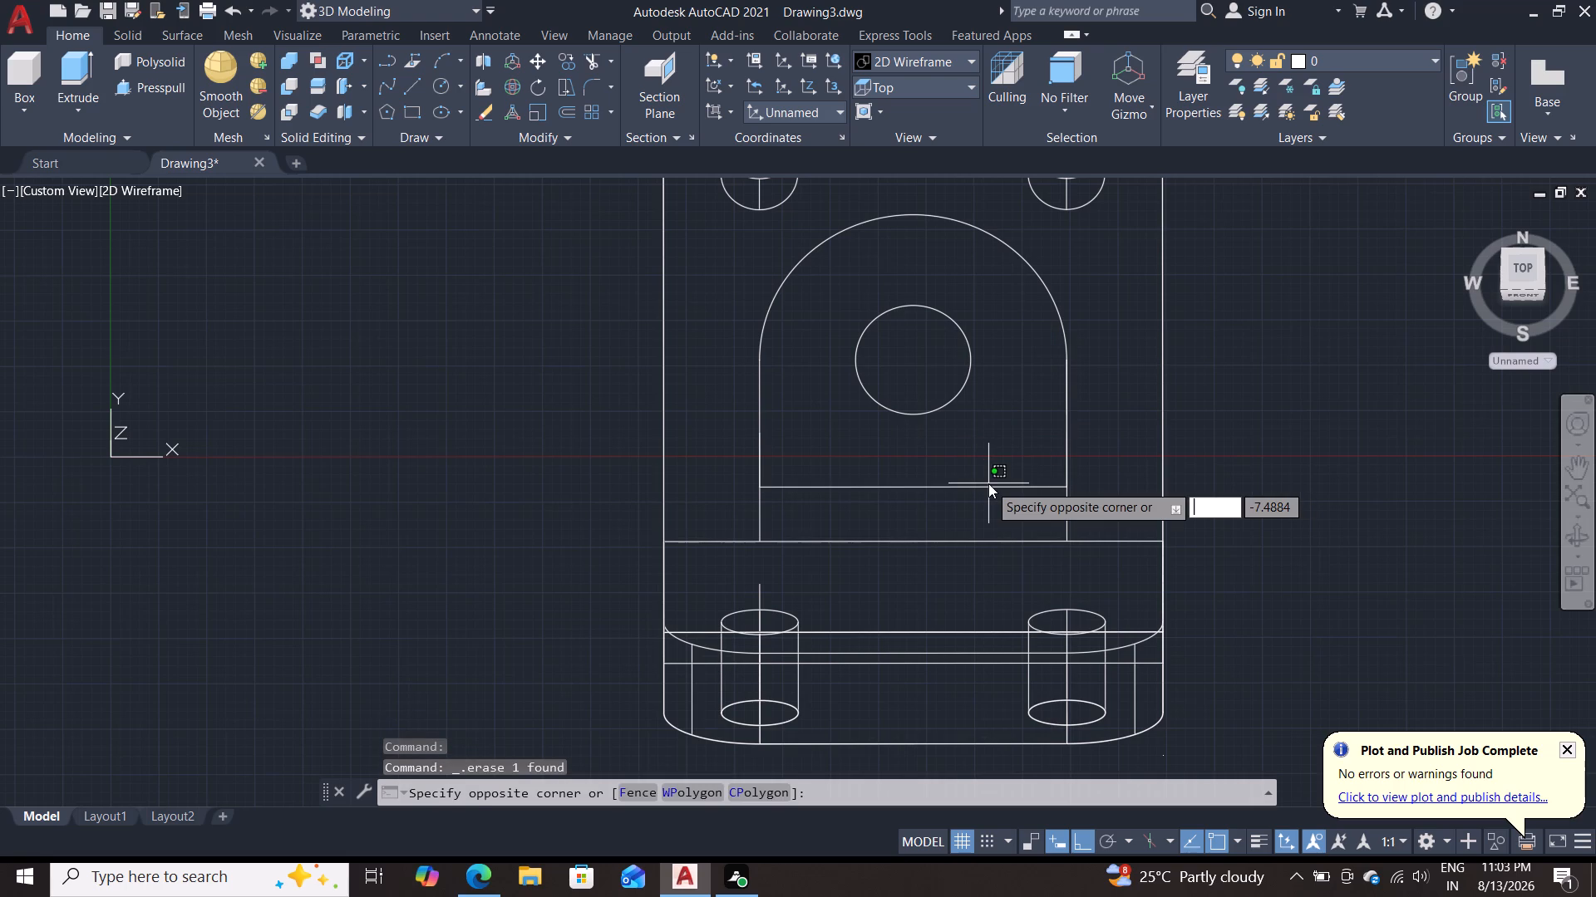
{"action": "double_click", "coordinate": [988, 485]}
{"action": "left_click", "coordinate": [988, 485]}
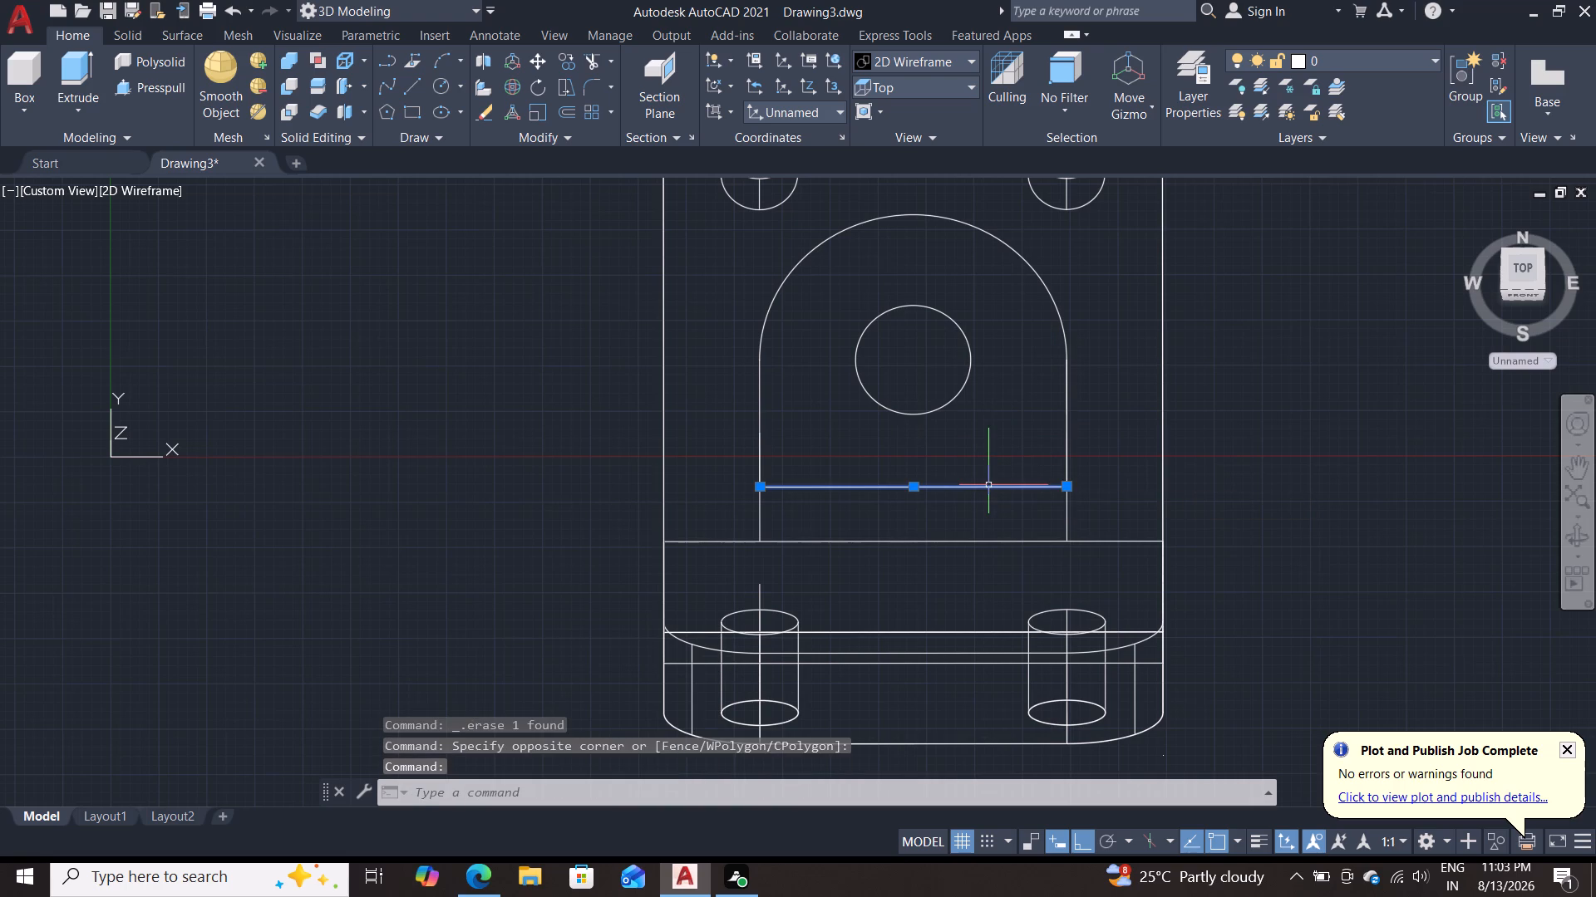
{"action": "key", "text": "Delete"}
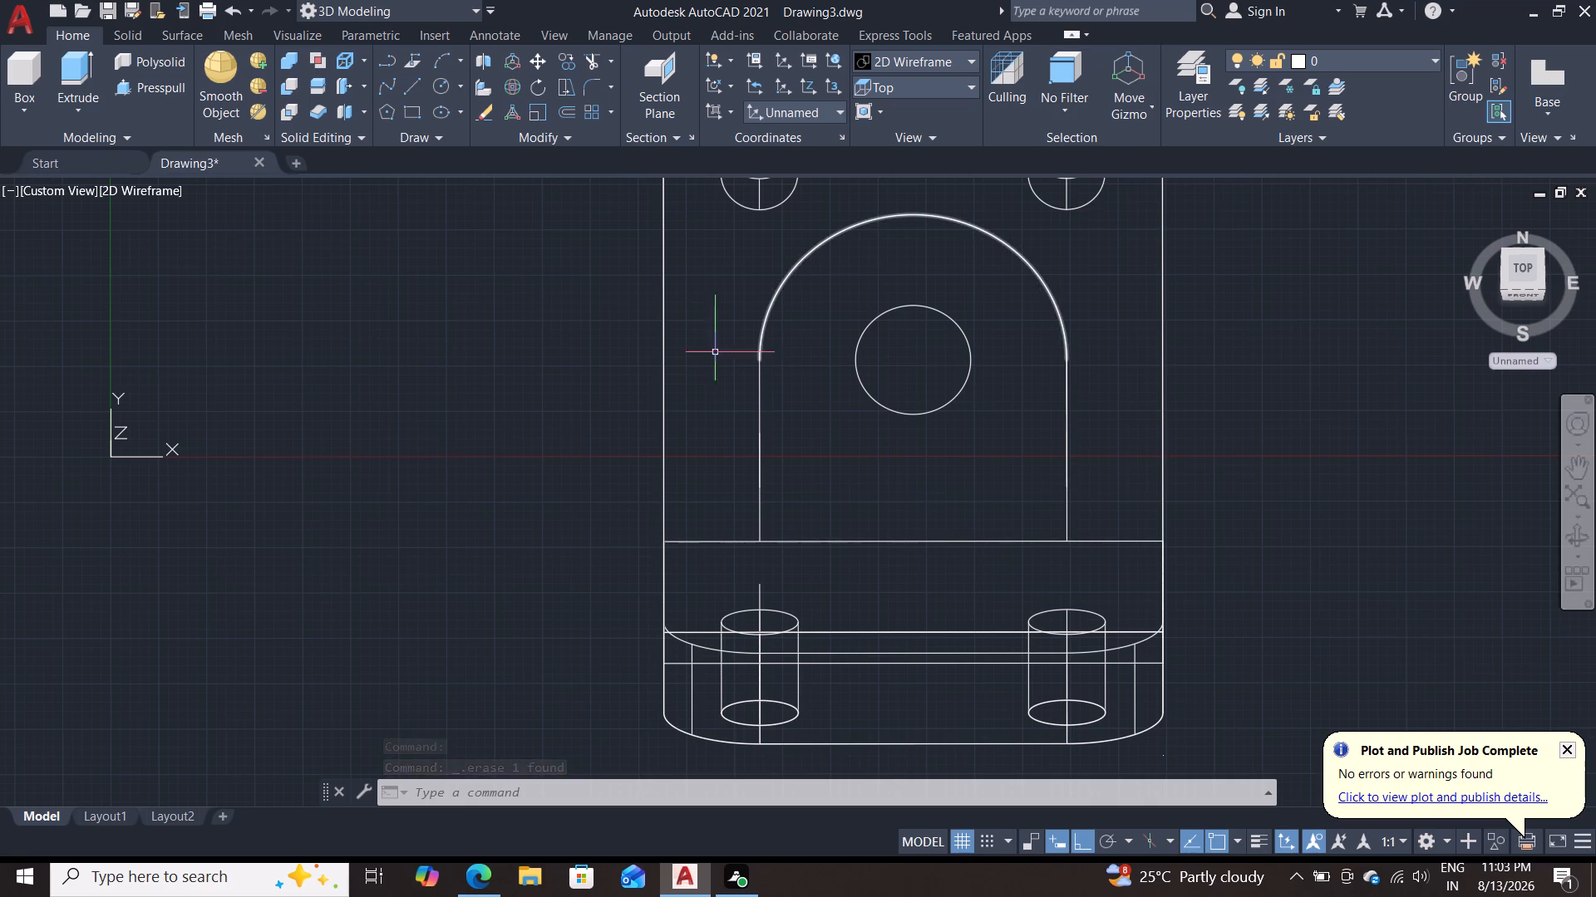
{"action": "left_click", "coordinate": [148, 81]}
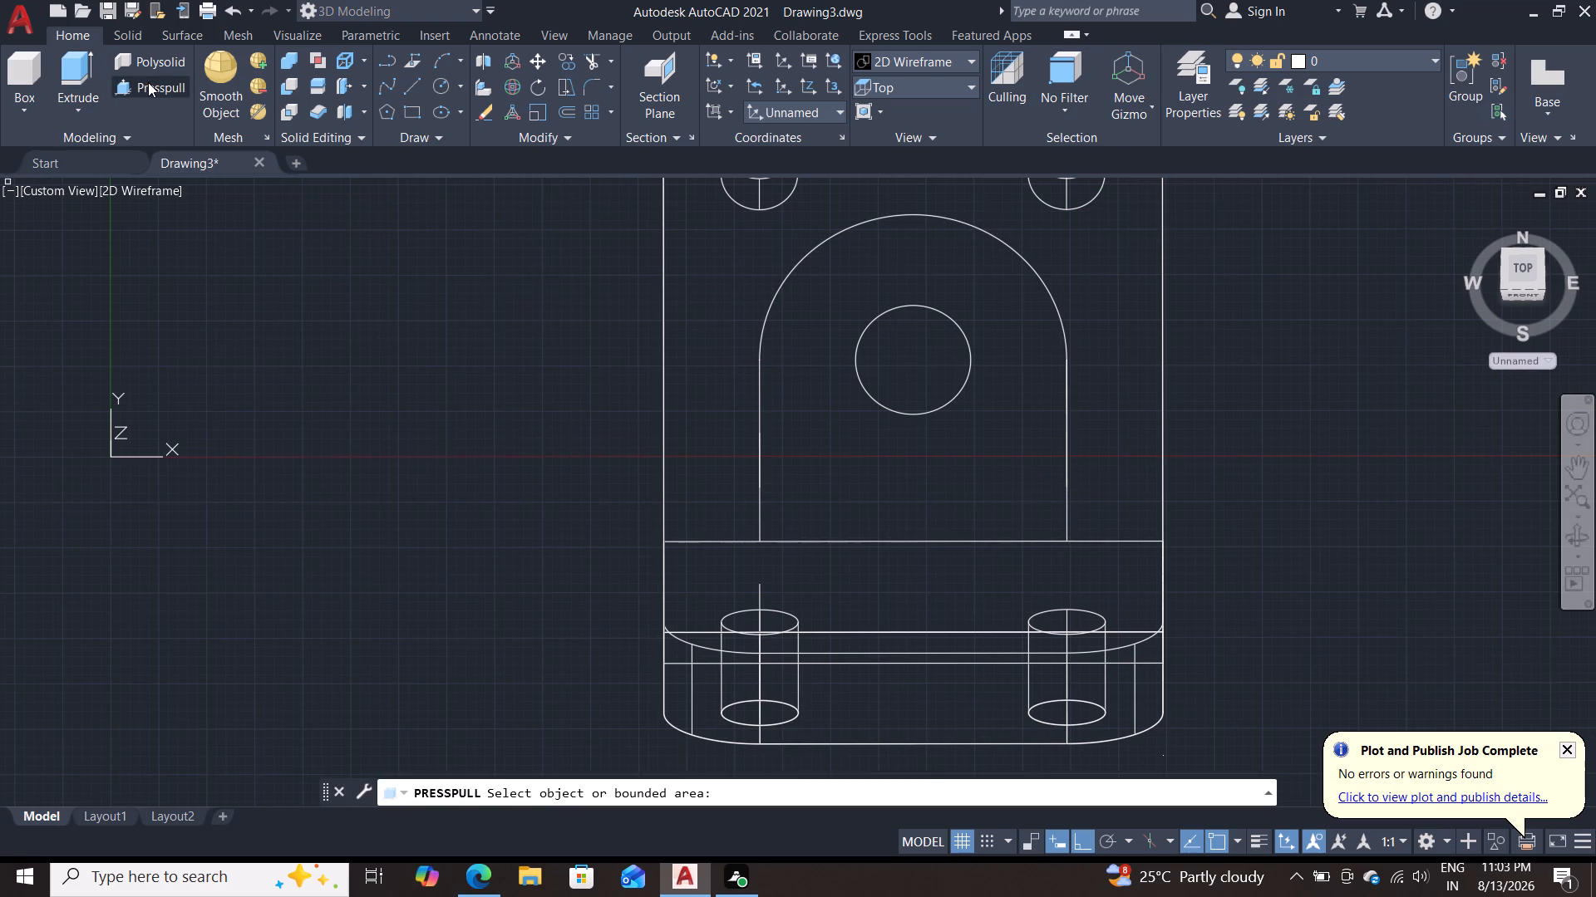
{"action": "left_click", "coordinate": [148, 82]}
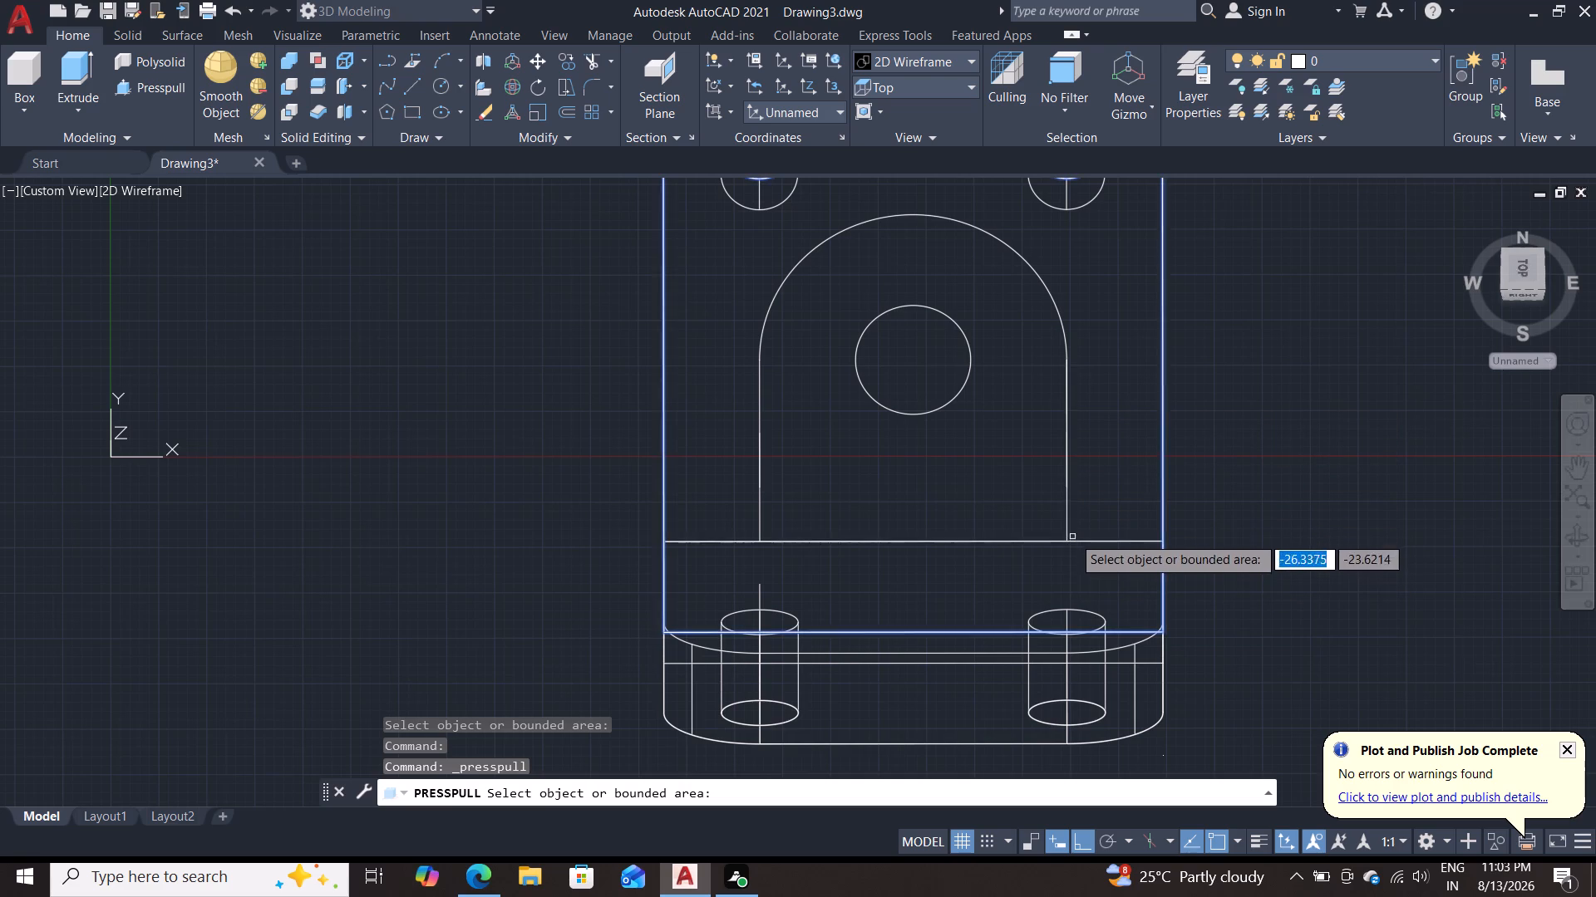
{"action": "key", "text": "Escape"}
Join the lug outline's two straight side lines and its top arc into one polyline.
{"action": "left_click", "coordinate": [1068, 507]}
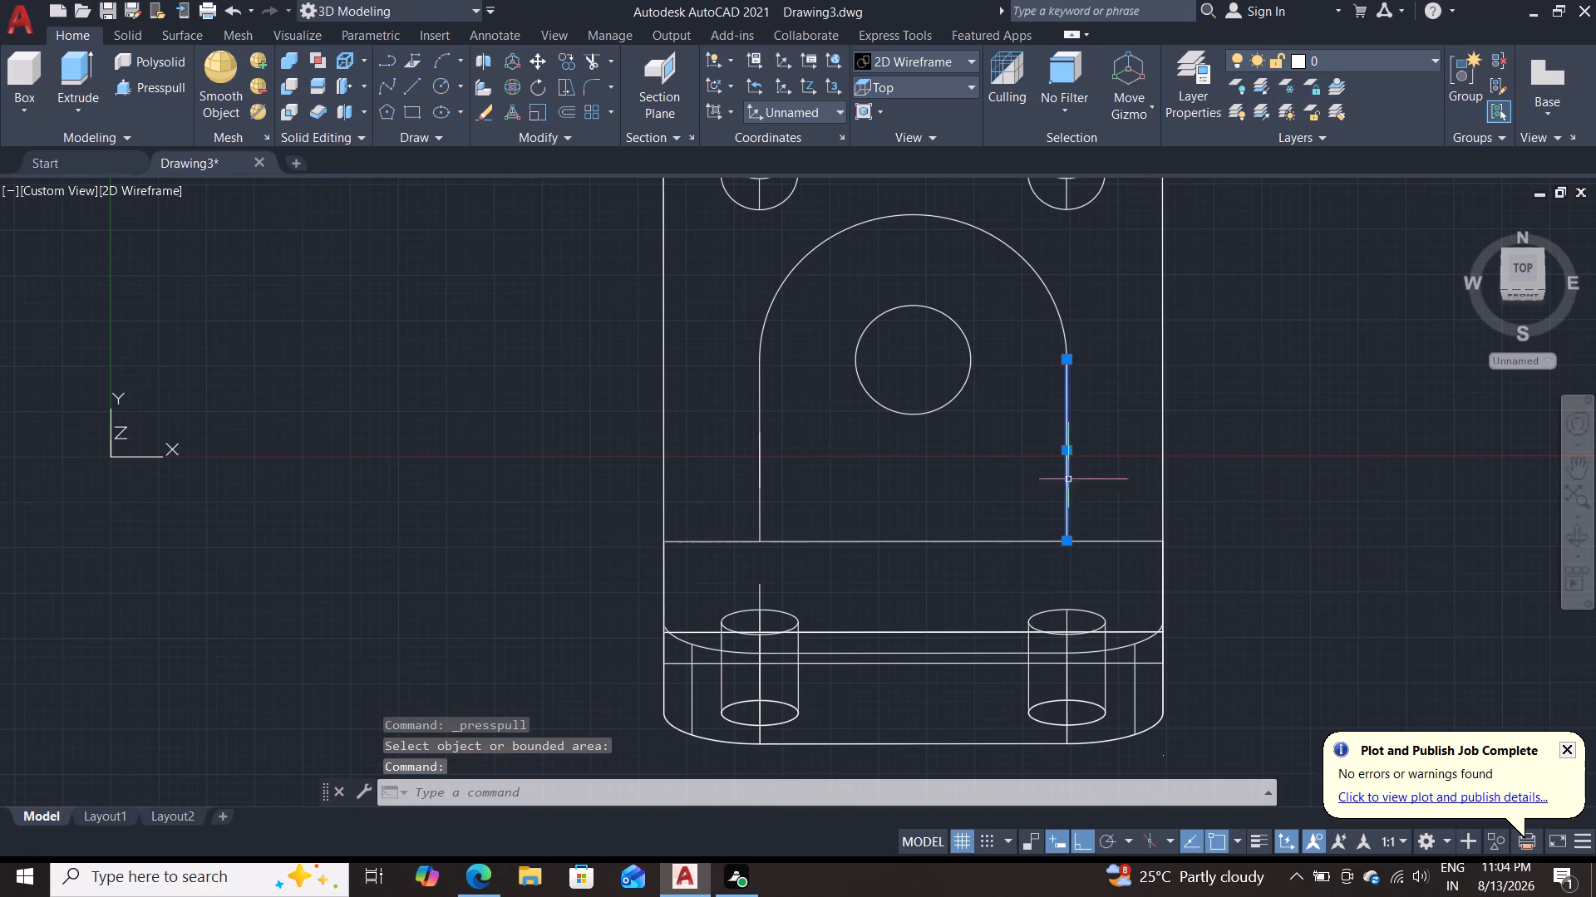
{"action": "left_click", "coordinate": [1057, 299]}
{"action": "double_click", "coordinate": [758, 404]}
{"action": "left_click", "coordinate": [916, 415]}
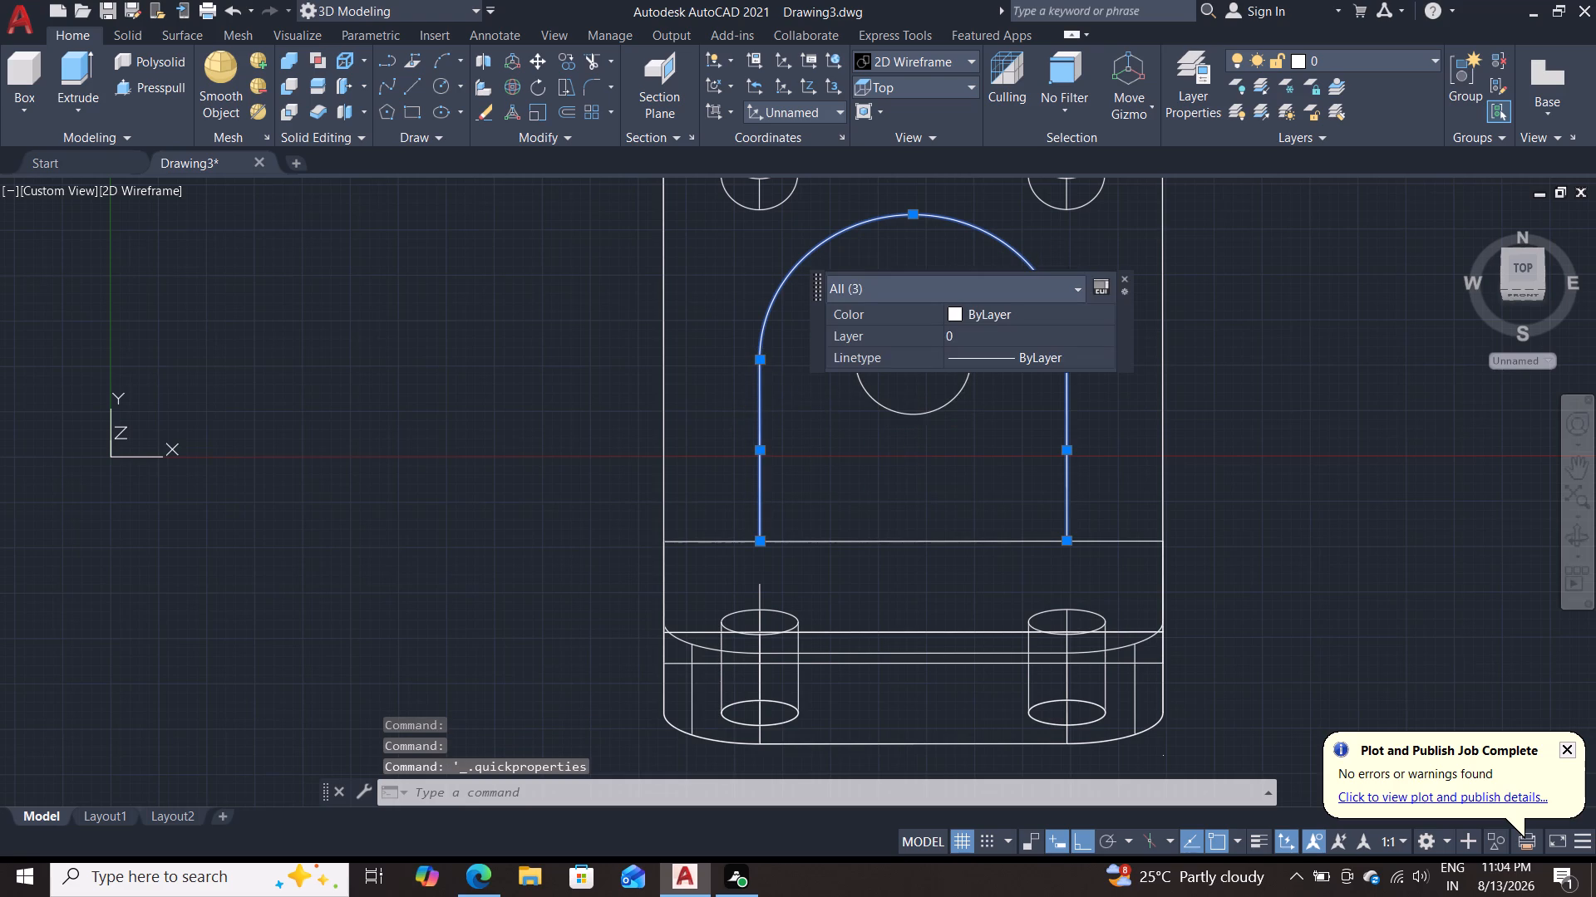
{"action": "key", "text": "j"}
{"action": "key", "text": "Return"}
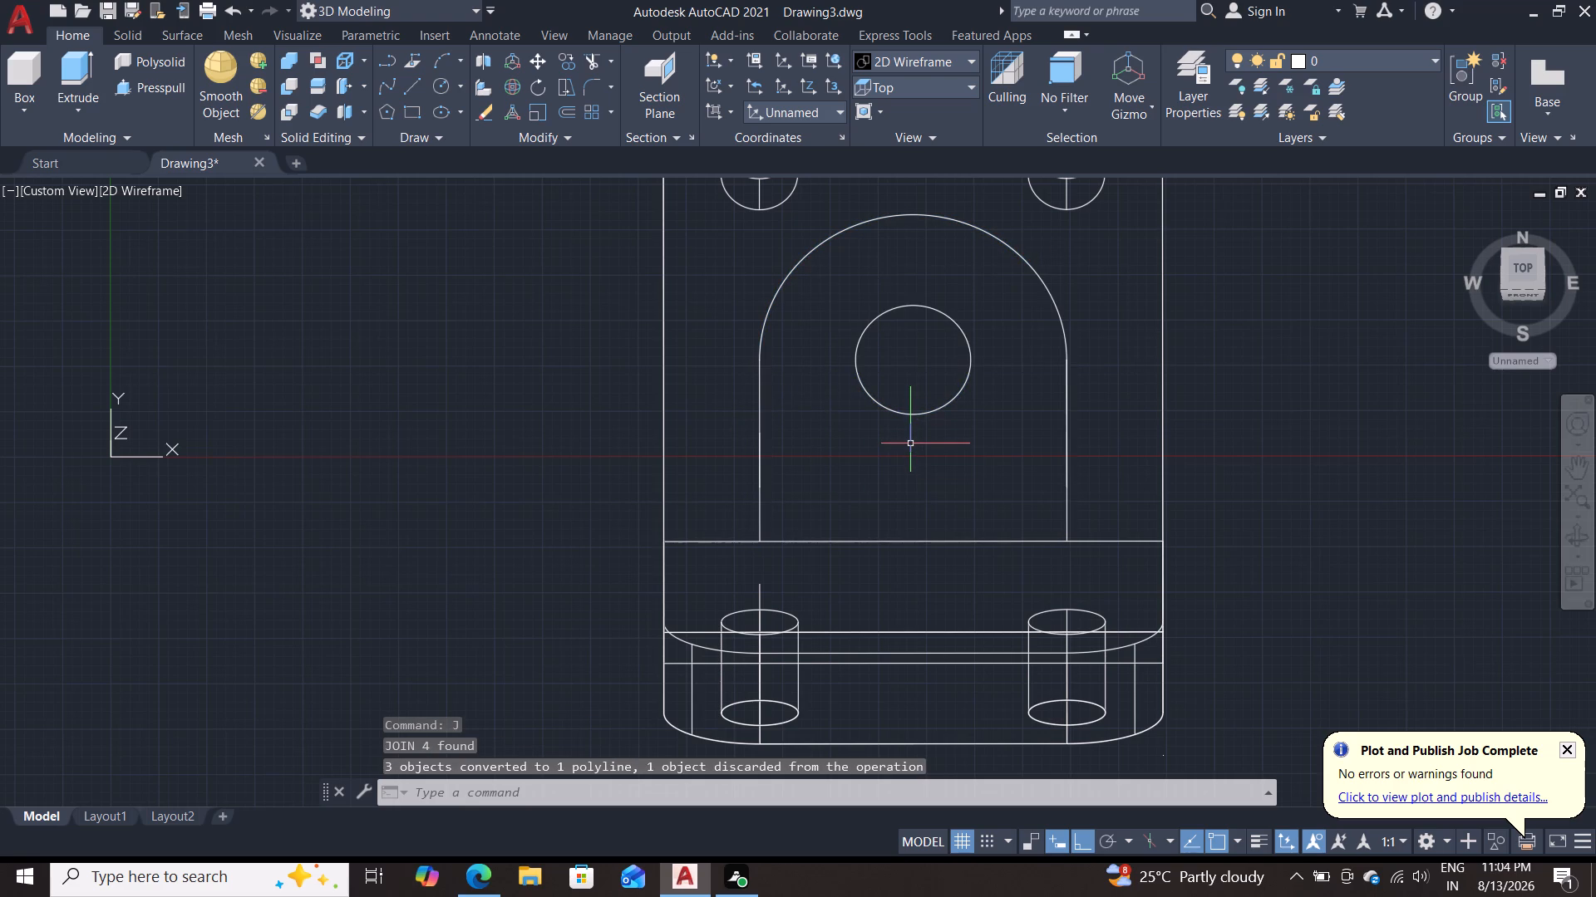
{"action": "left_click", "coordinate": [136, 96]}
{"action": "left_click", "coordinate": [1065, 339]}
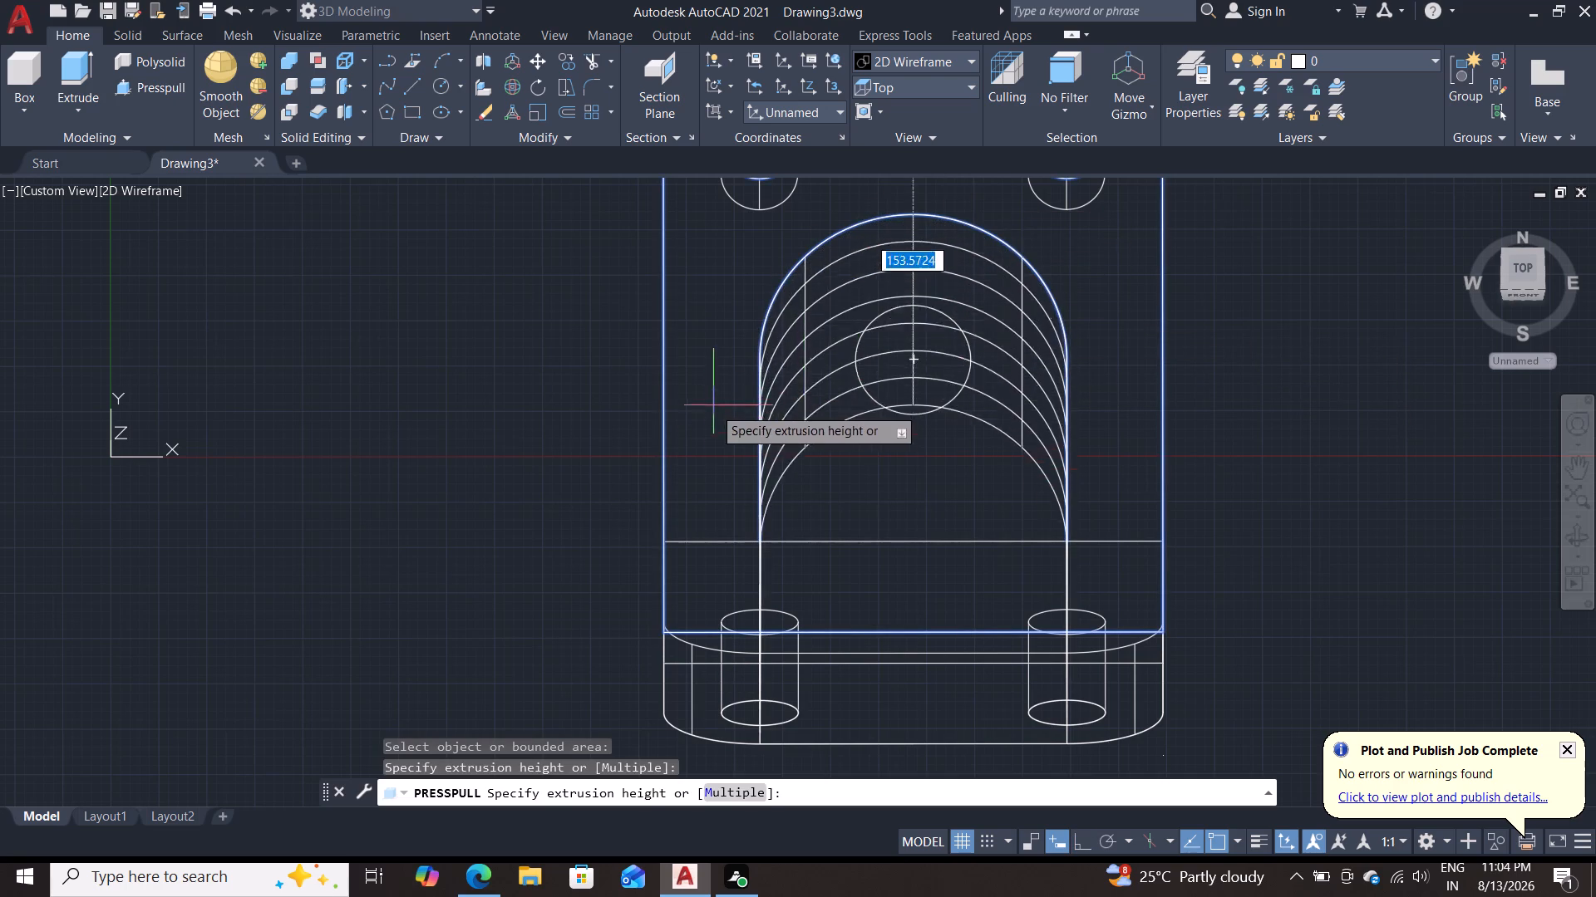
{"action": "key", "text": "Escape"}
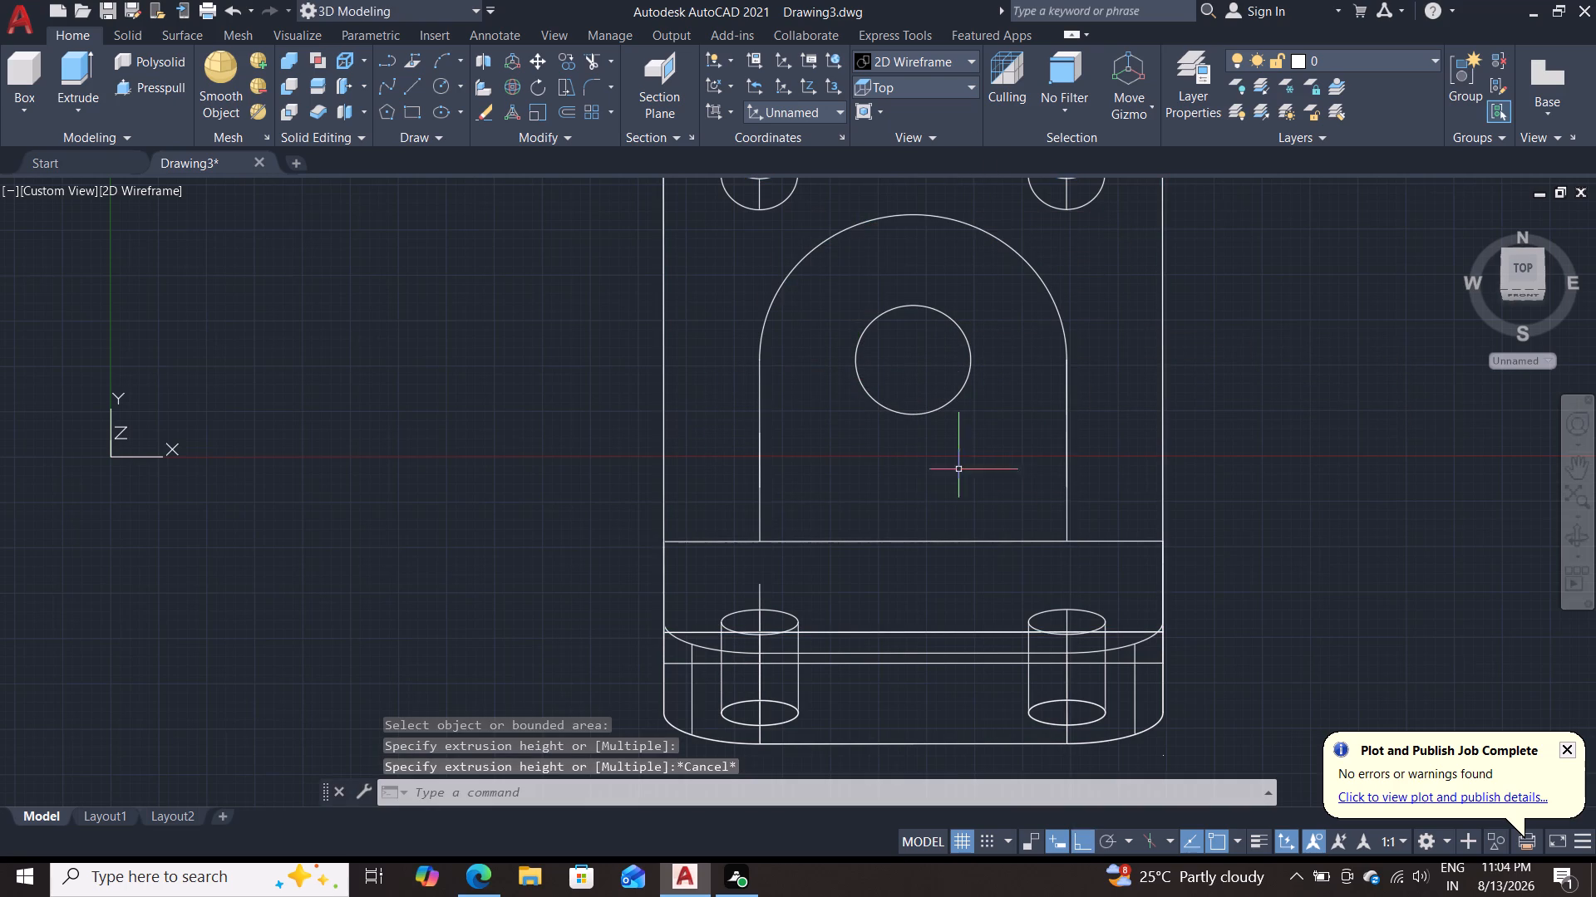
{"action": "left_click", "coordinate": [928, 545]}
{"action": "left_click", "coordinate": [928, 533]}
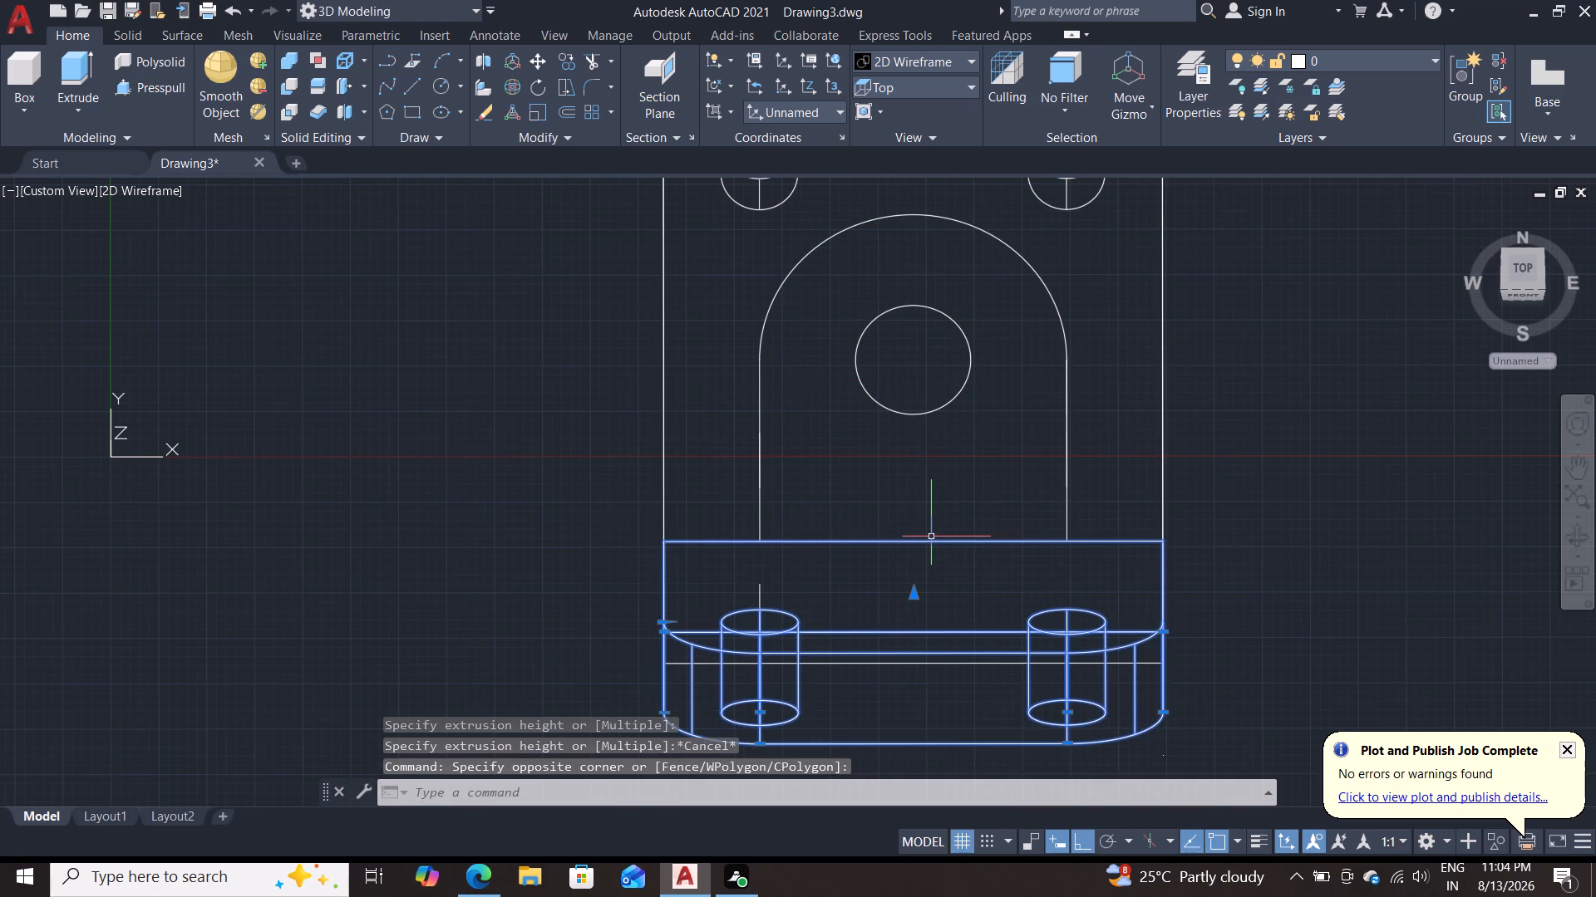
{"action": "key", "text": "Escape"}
Draw a line about 81 long across the open base of the lug outline, between the ends of its straight sides.
{"action": "key", "text": "l"}
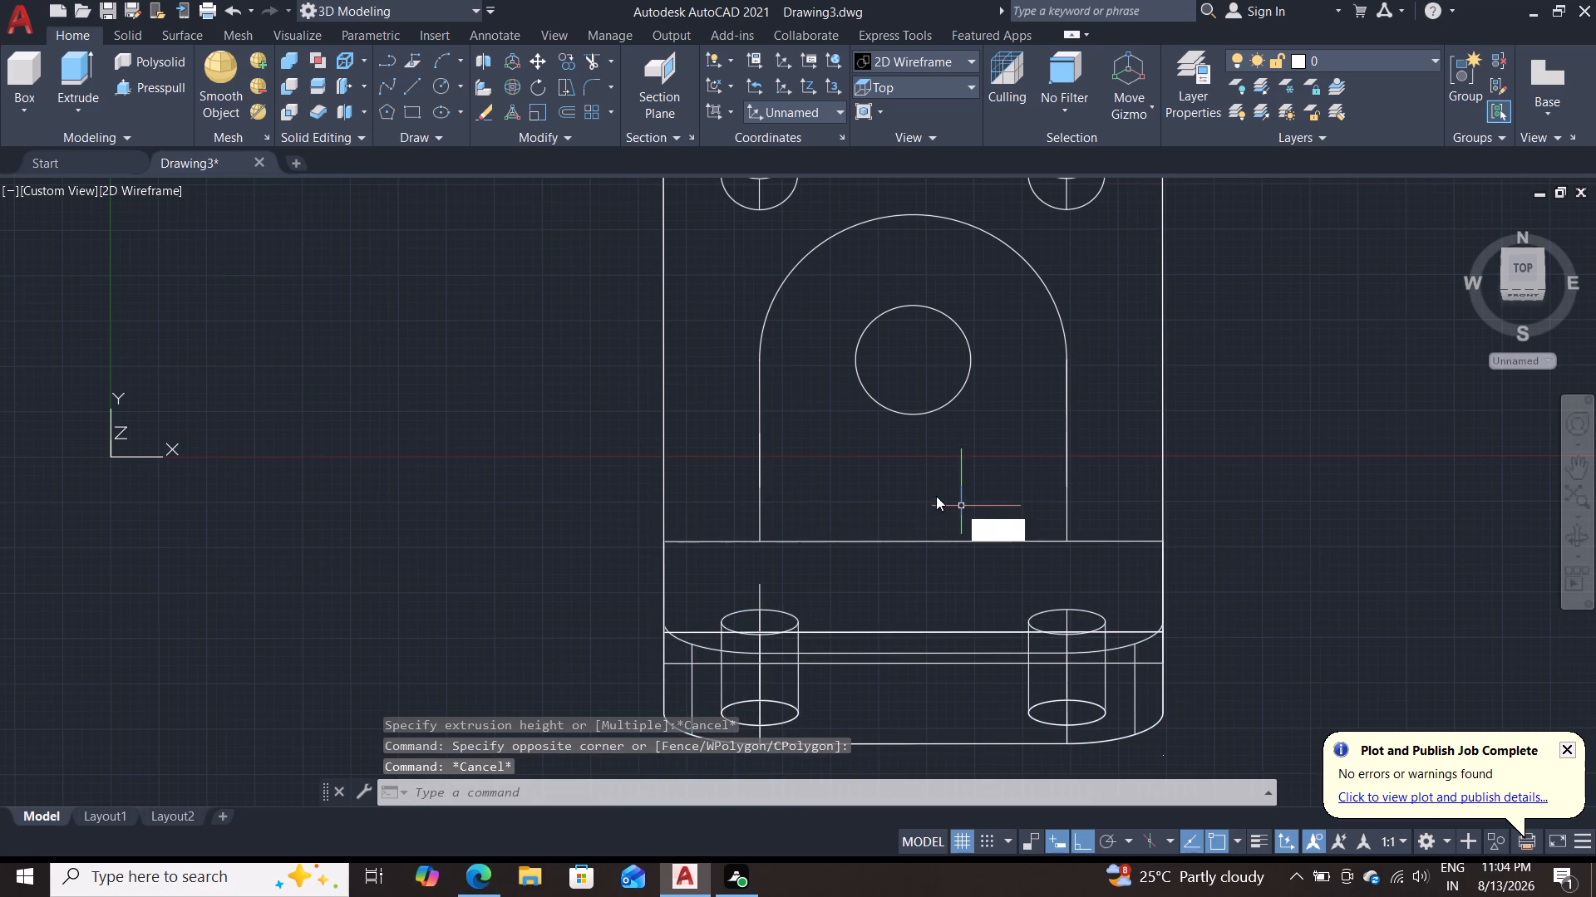
{"action": "key", "text": "Return"}
{"action": "left_click", "coordinate": [755, 542]}
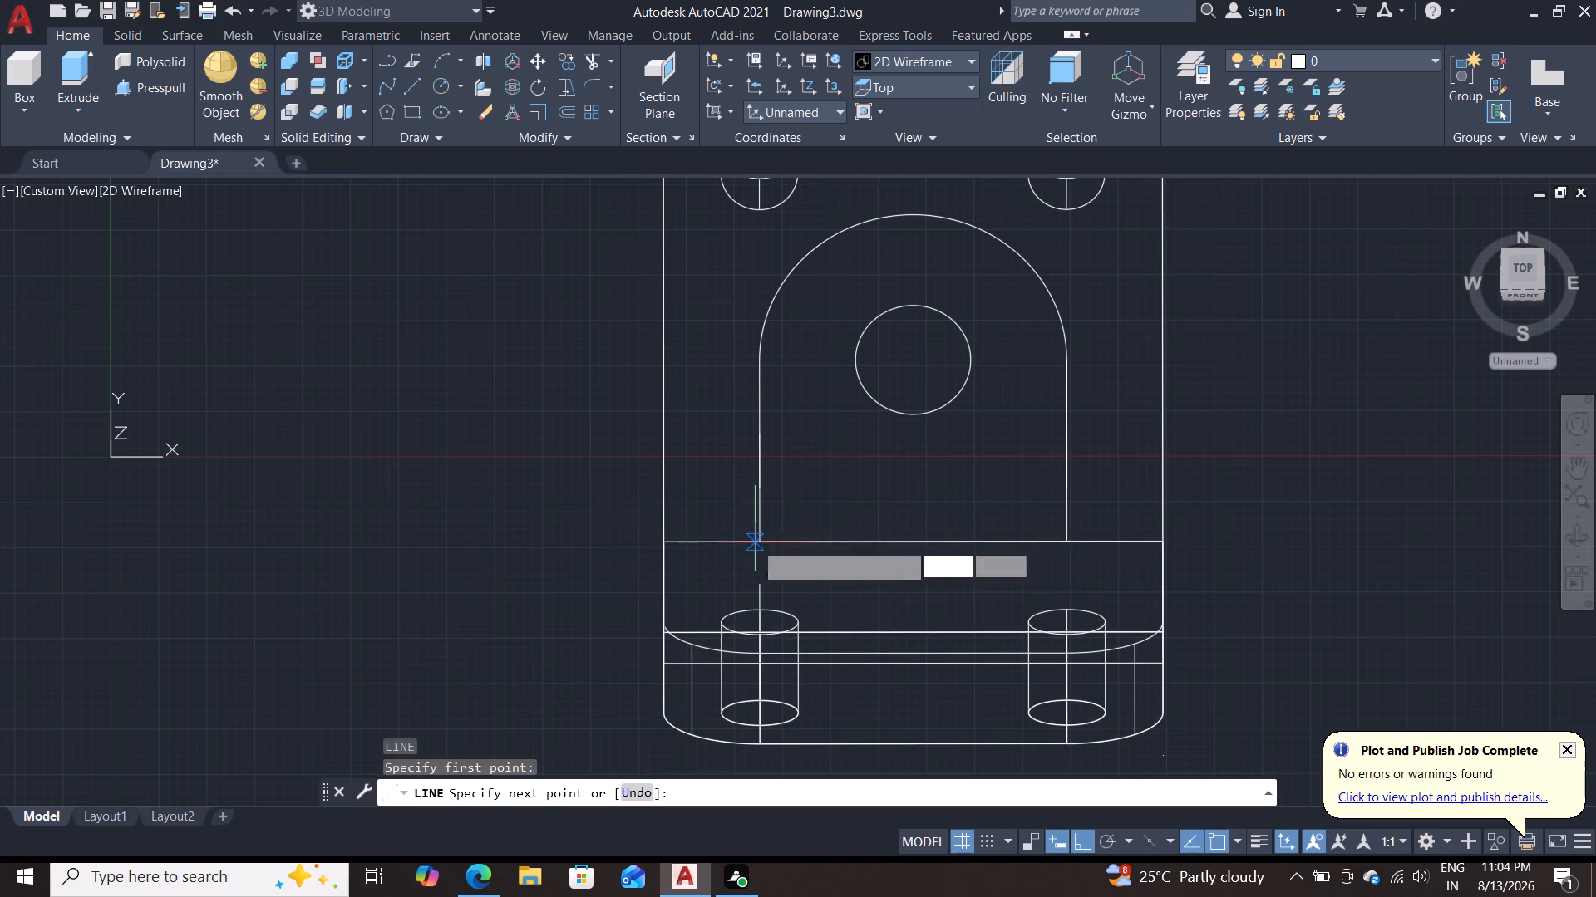
{"action": "left_click", "coordinate": [1067, 542]}
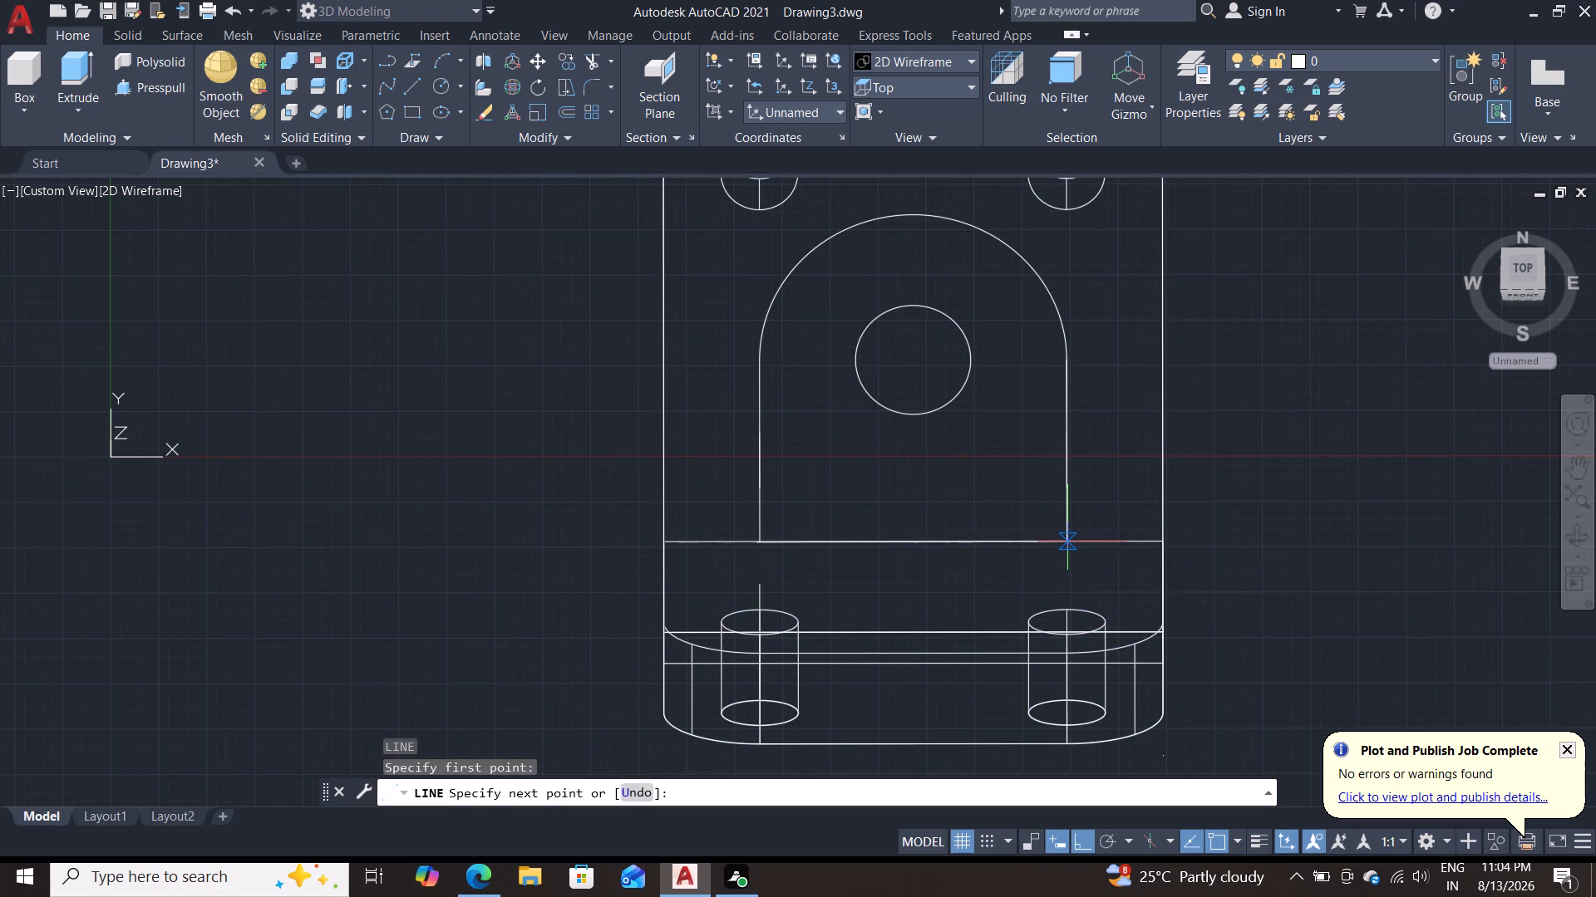
{"action": "key", "text": "Escape"}
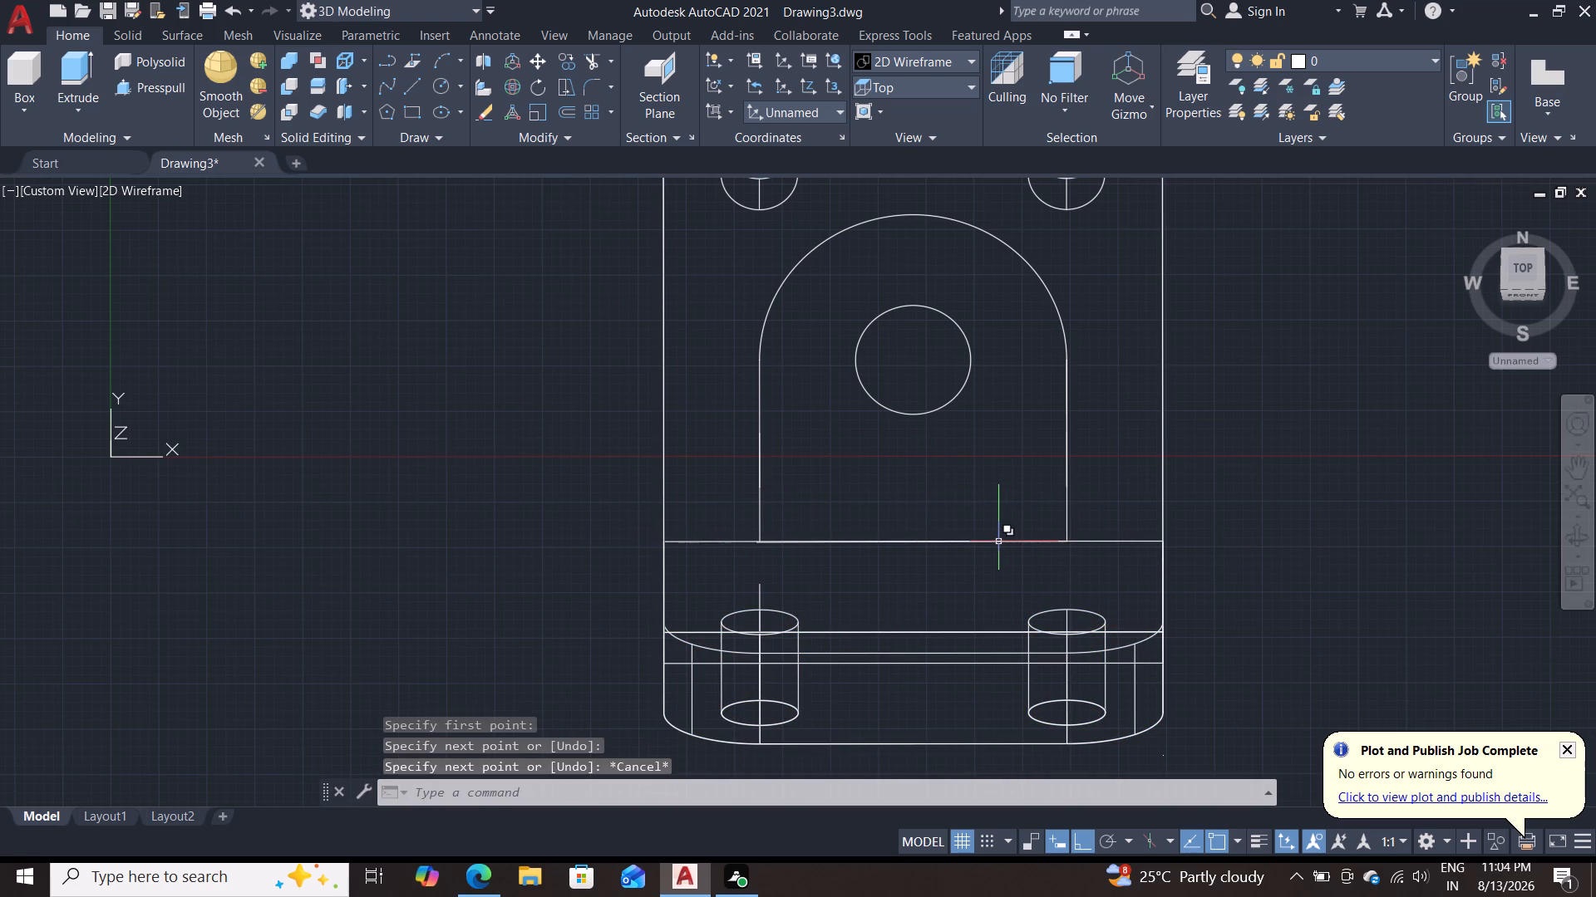
Join the new base line with the lug outline polyline to close the profile.
{"action": "double_click", "coordinate": [998, 542]}
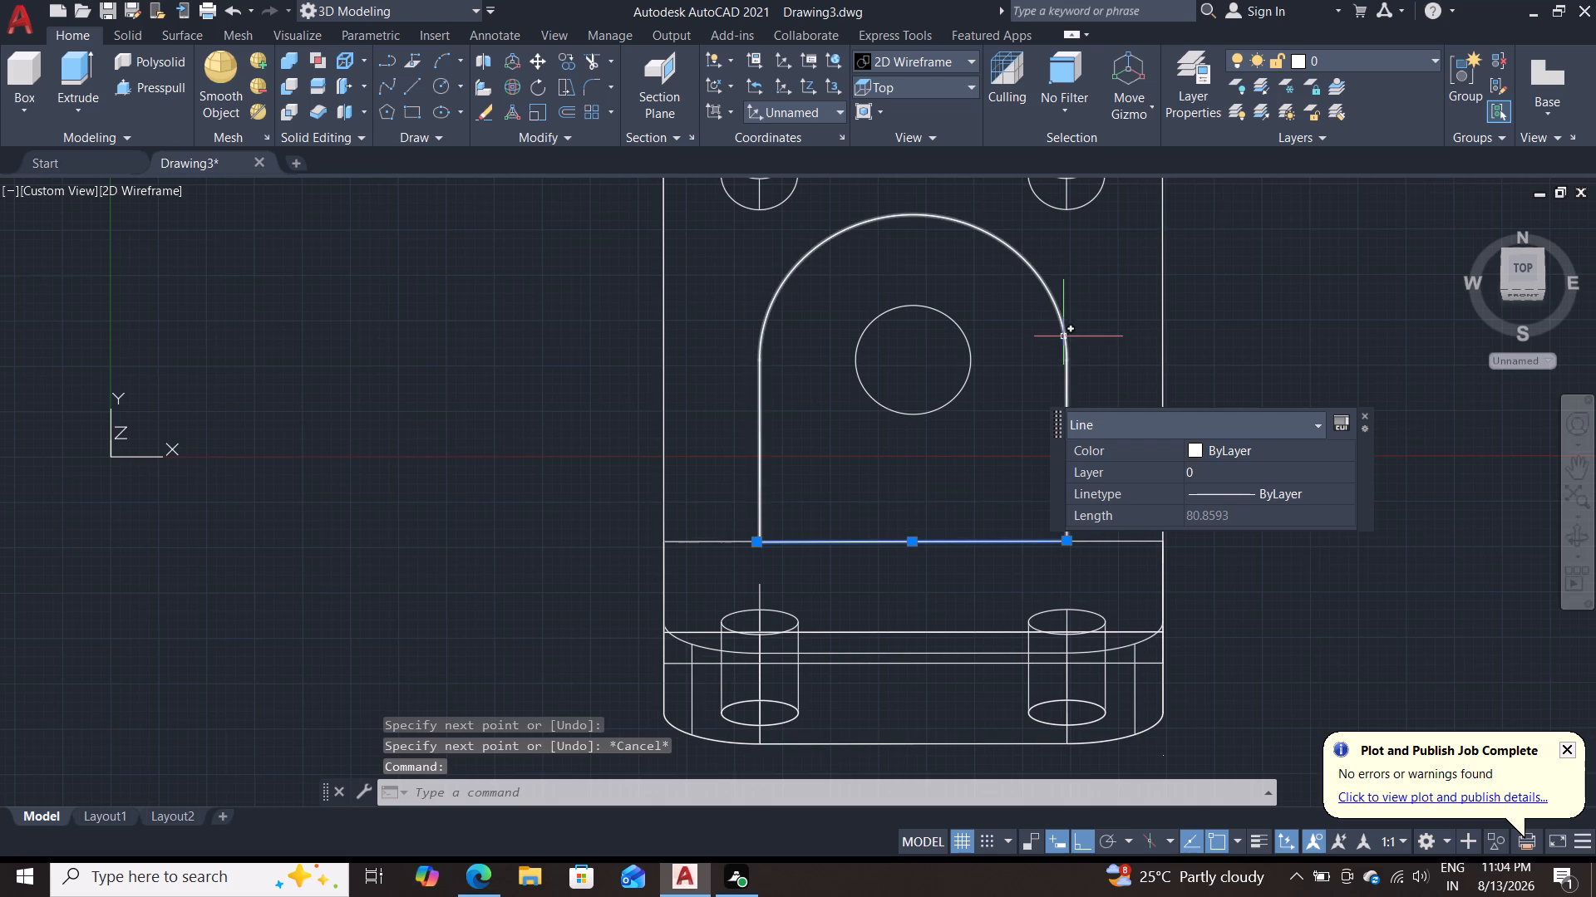
{"action": "left_click", "coordinate": [1063, 336]}
{"action": "key", "text": "j"}
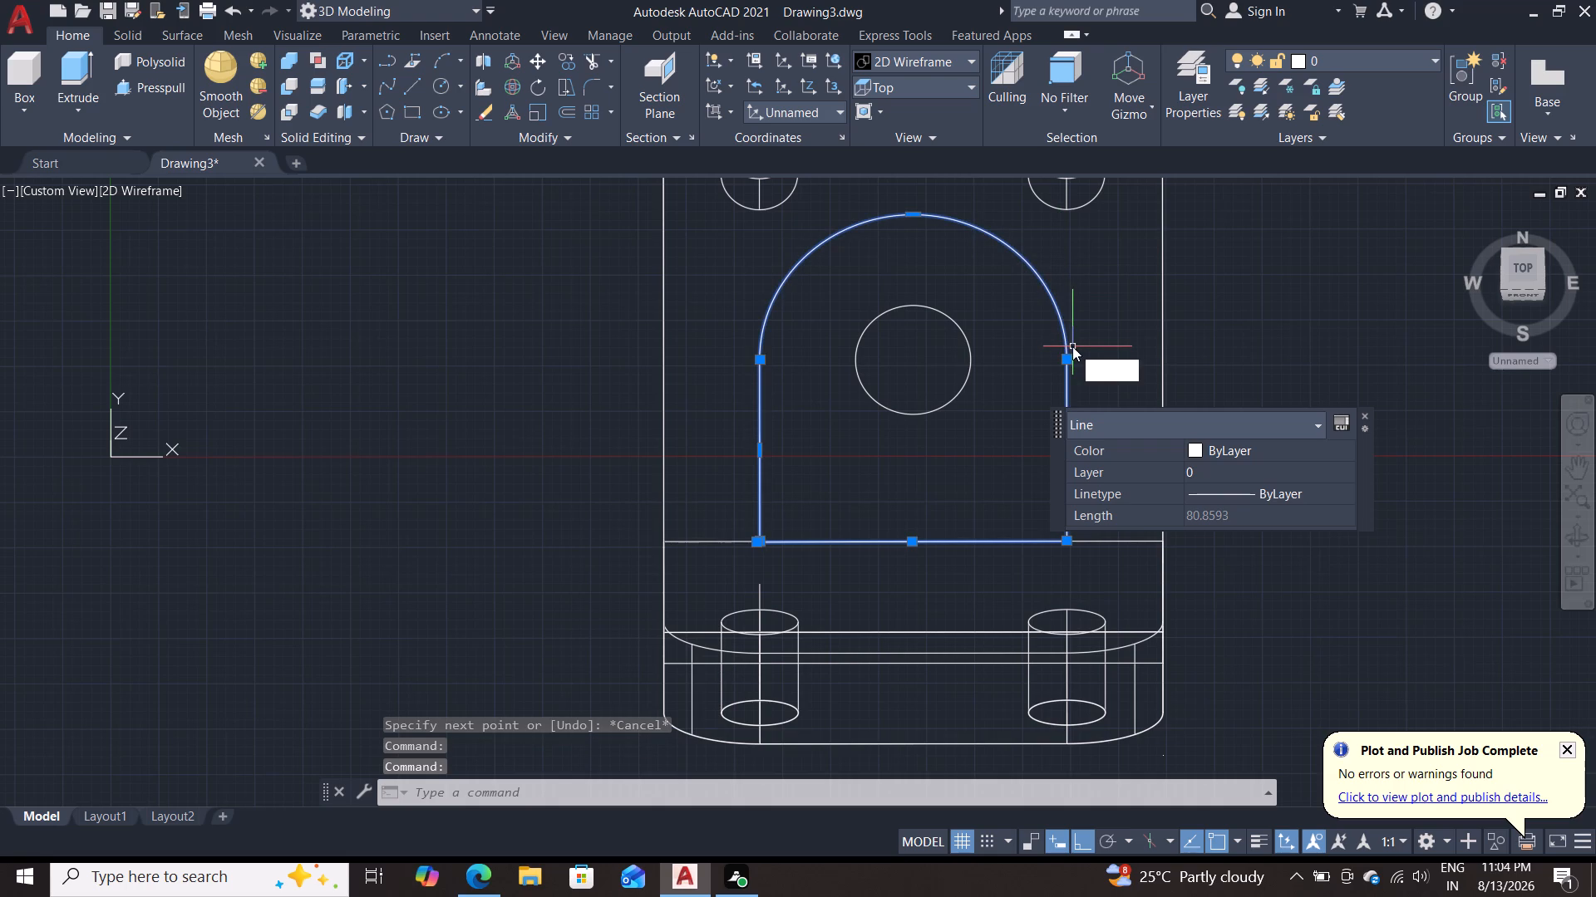
{"action": "key", "text": "Return"}
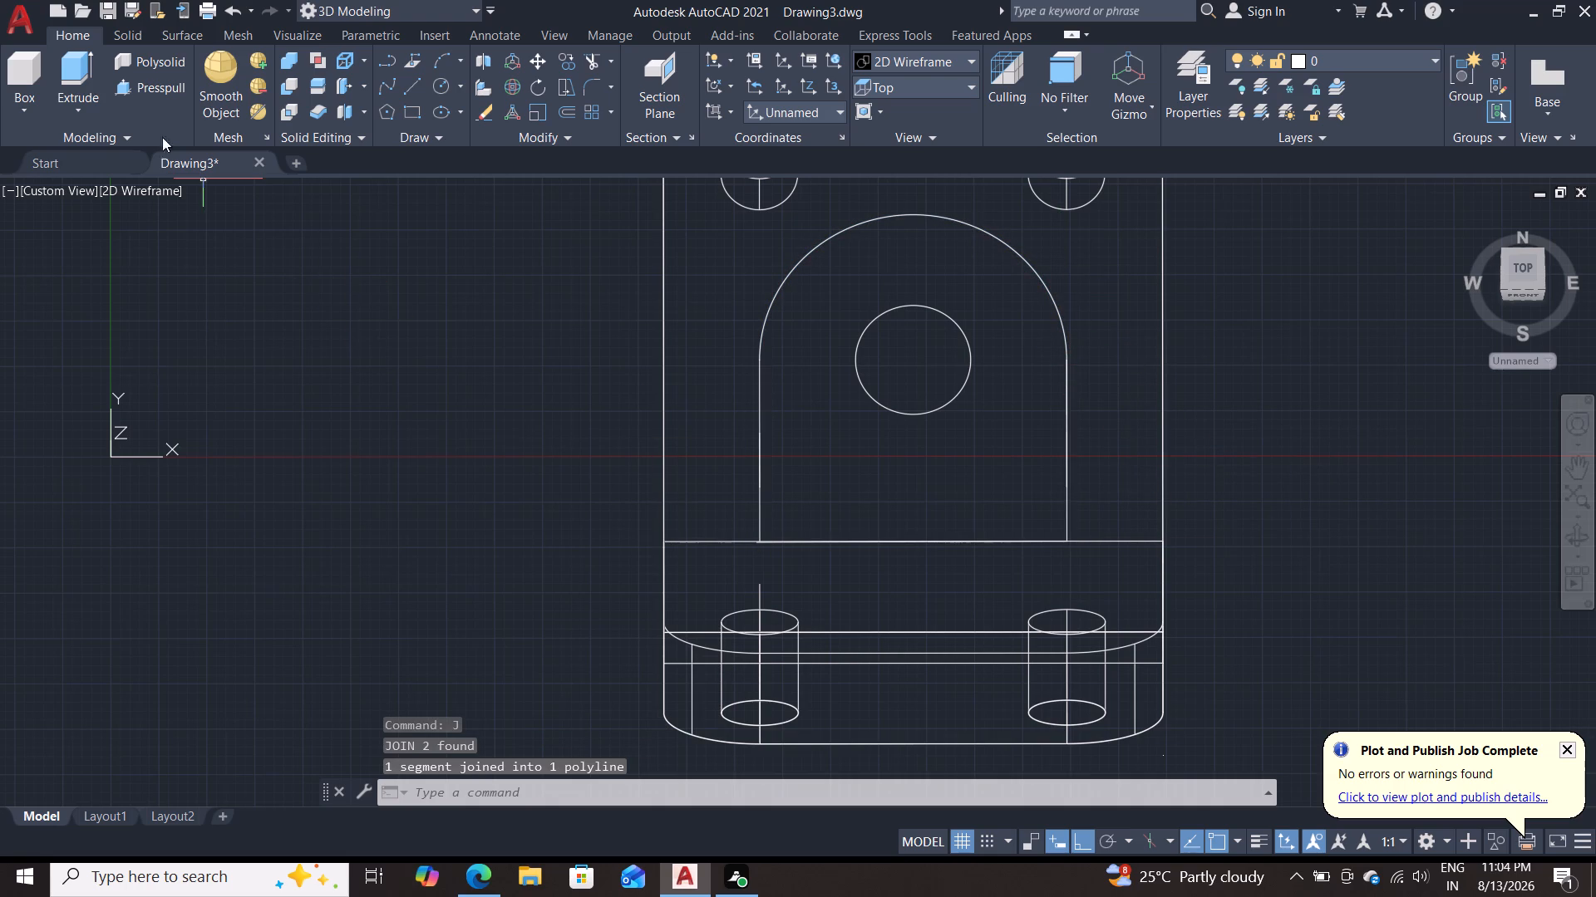
Press-pull the closed lug outline polyline upward from the plate to a height of 100.
{"action": "double_click", "coordinate": [150, 80]}
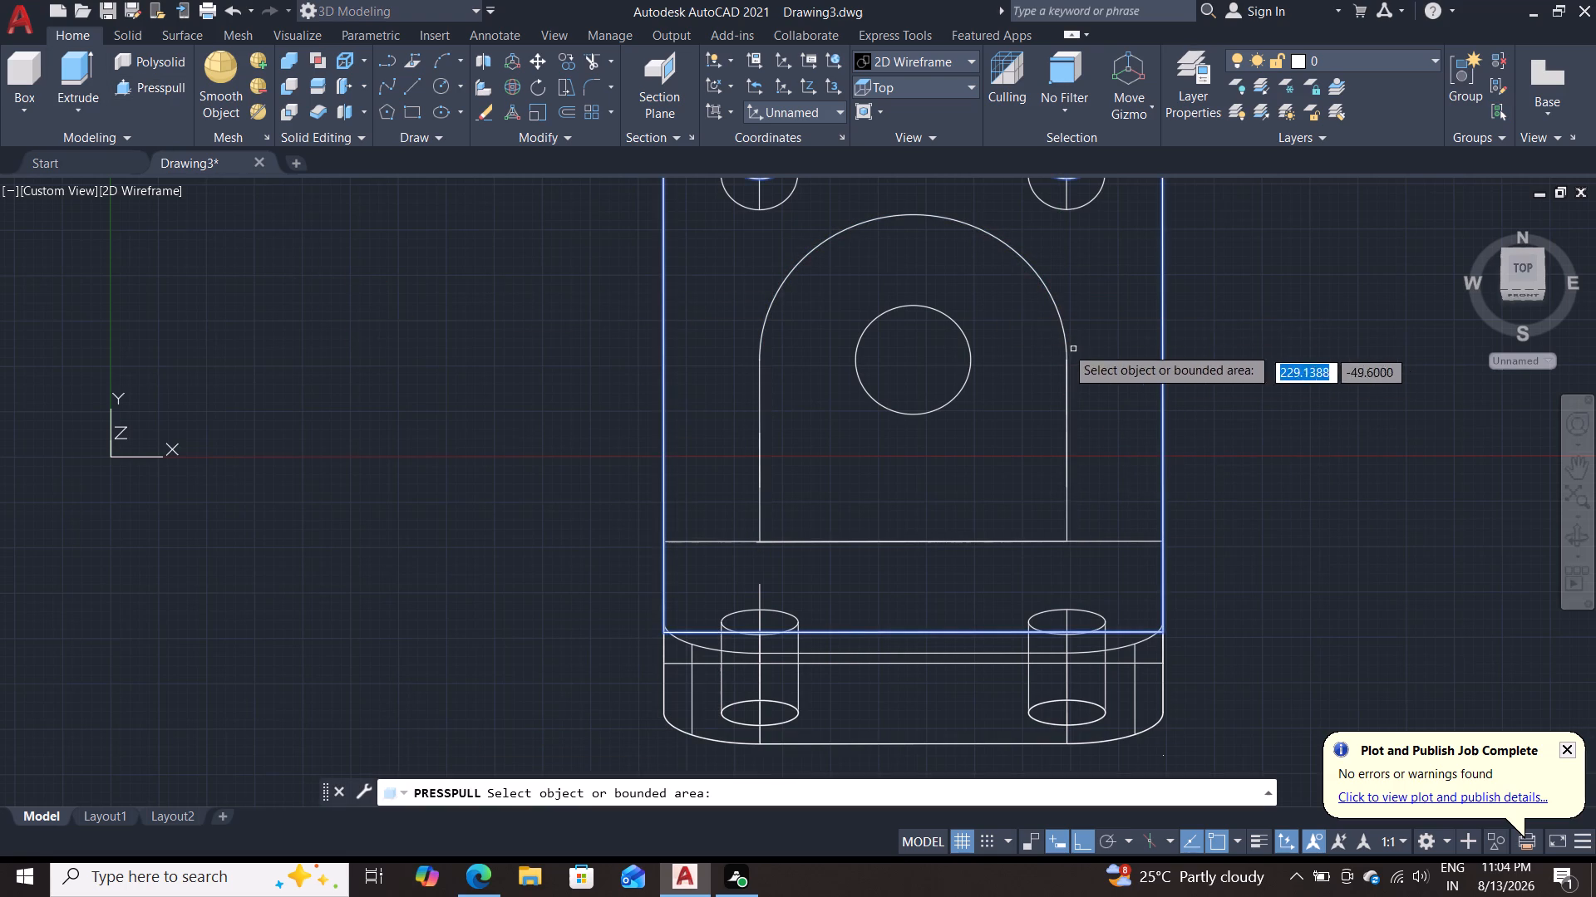
{"action": "left_click", "coordinate": [1067, 346]}
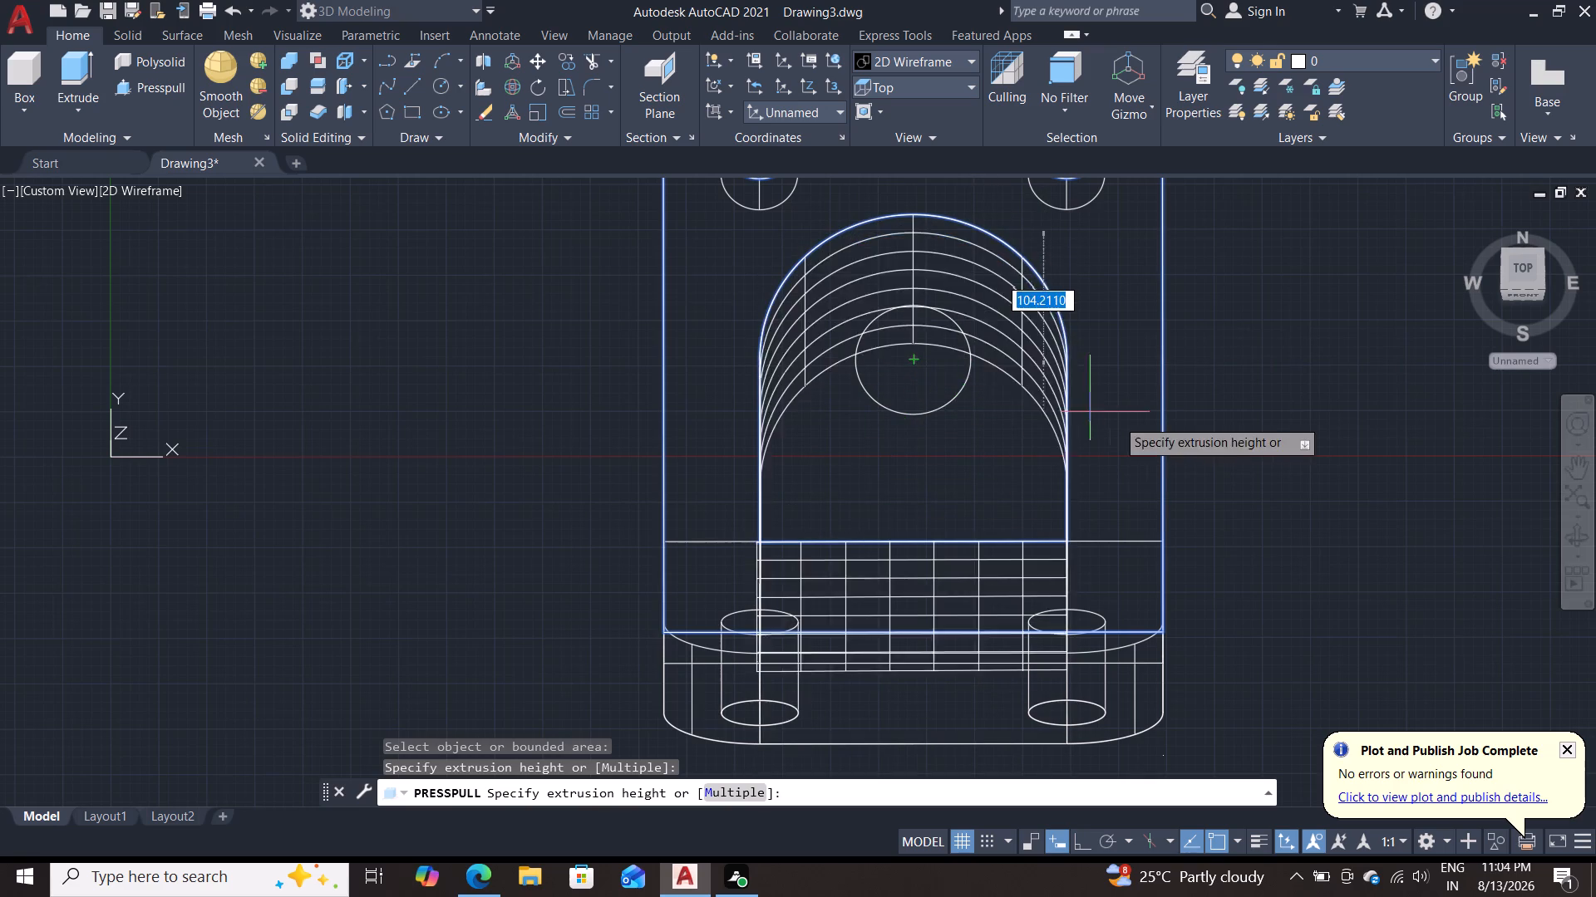
{"action": "middle_click_drag", "start_coordinate": [1347, 555], "coordinate": [1191, 385], "text": "shift"}
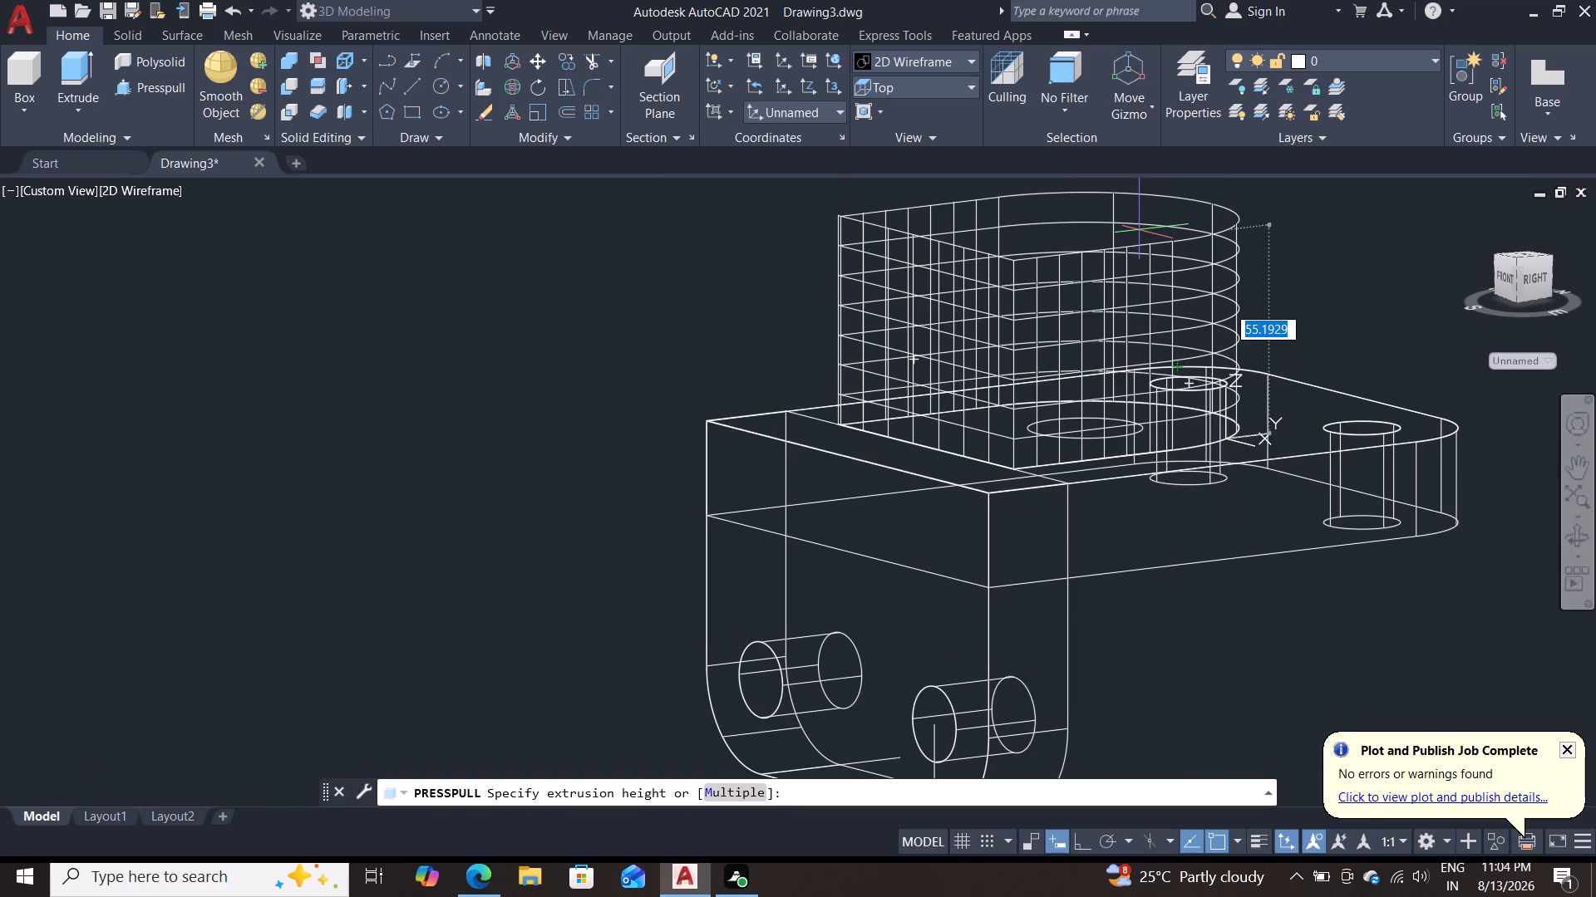
{"action": "type", "text": "100"}
{"action": "key", "text": "Return"}
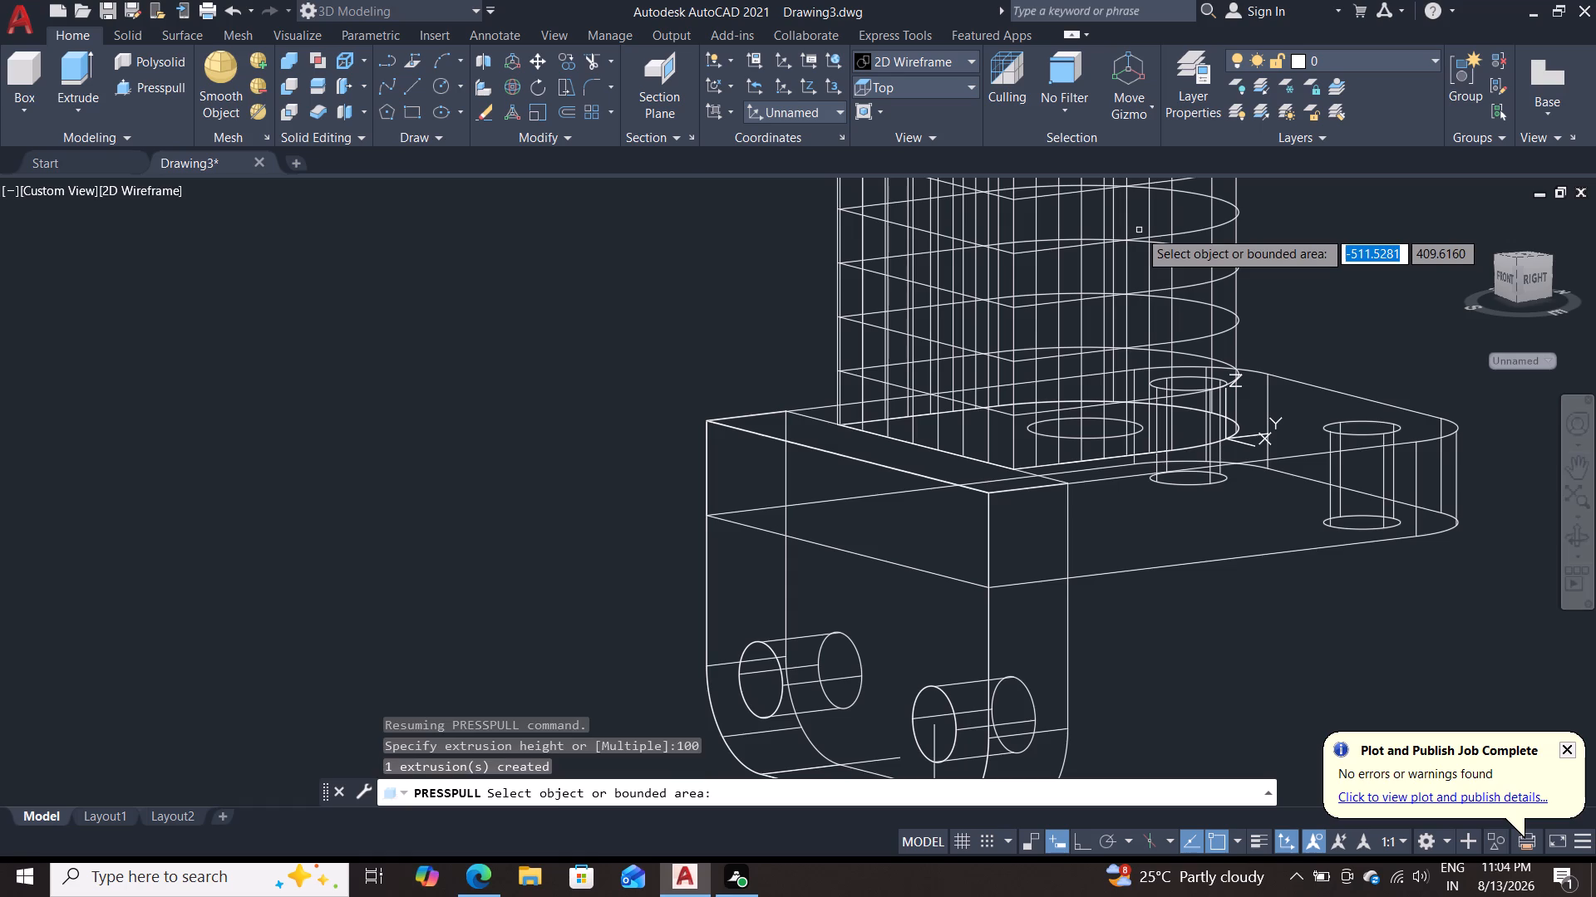
{"action": "key", "text": "Escape"}
Set the visual style to Shades of Gray.
{"action": "scroll", "coordinate": [1234, 530], "scroll_direction": "down", "scroll_amount": 2}
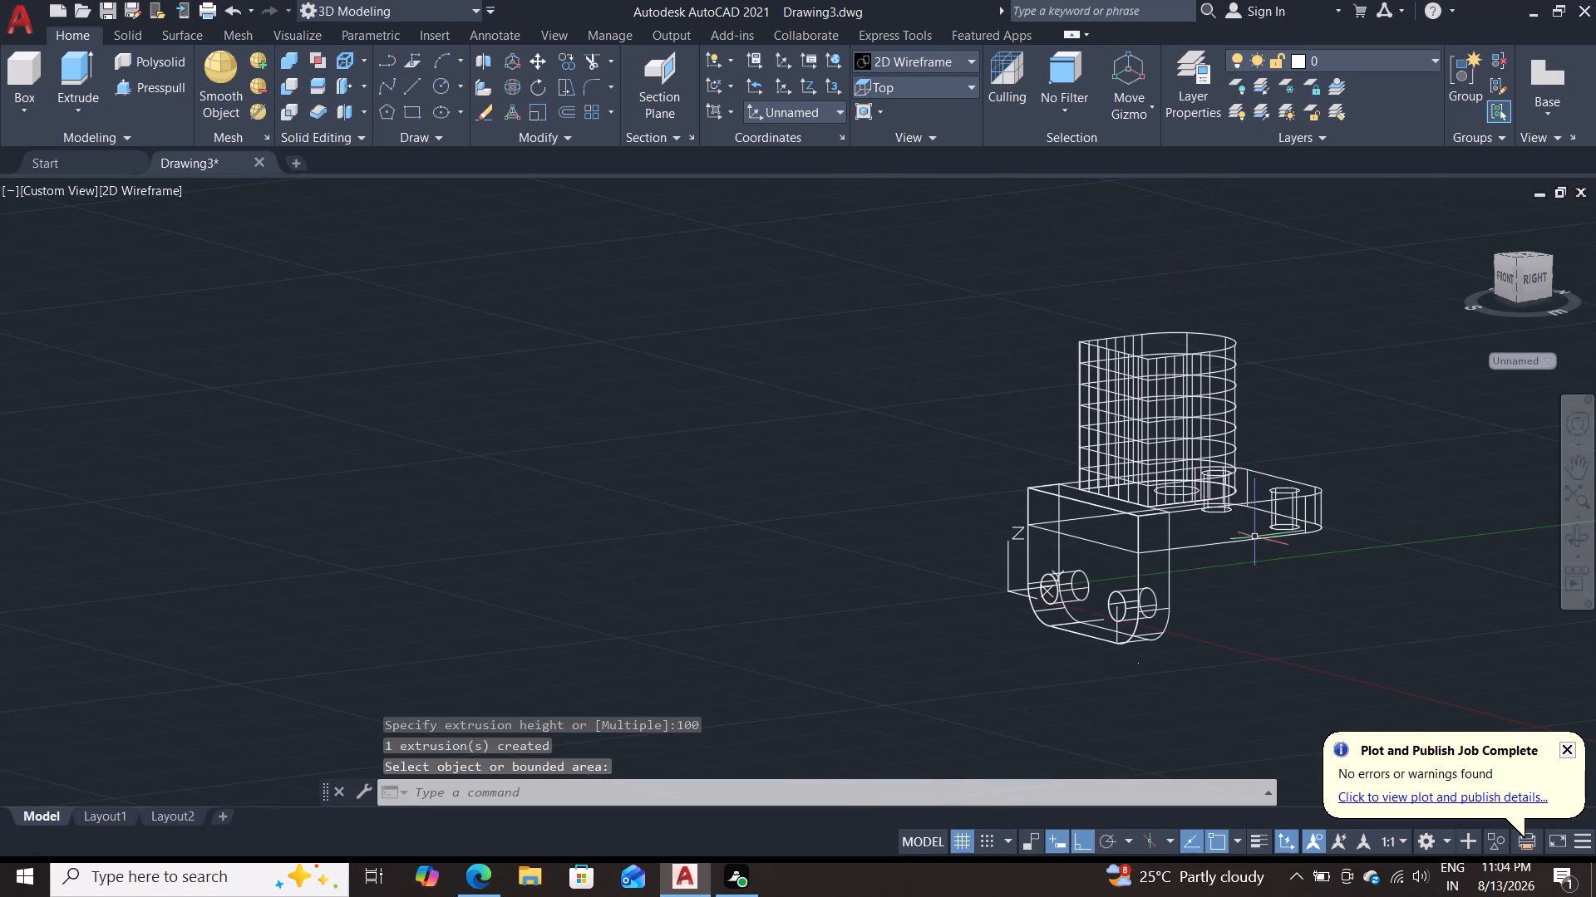
{"action": "left_click", "coordinate": [877, 62]}
{"action": "double_click", "coordinate": [1073, 189]}
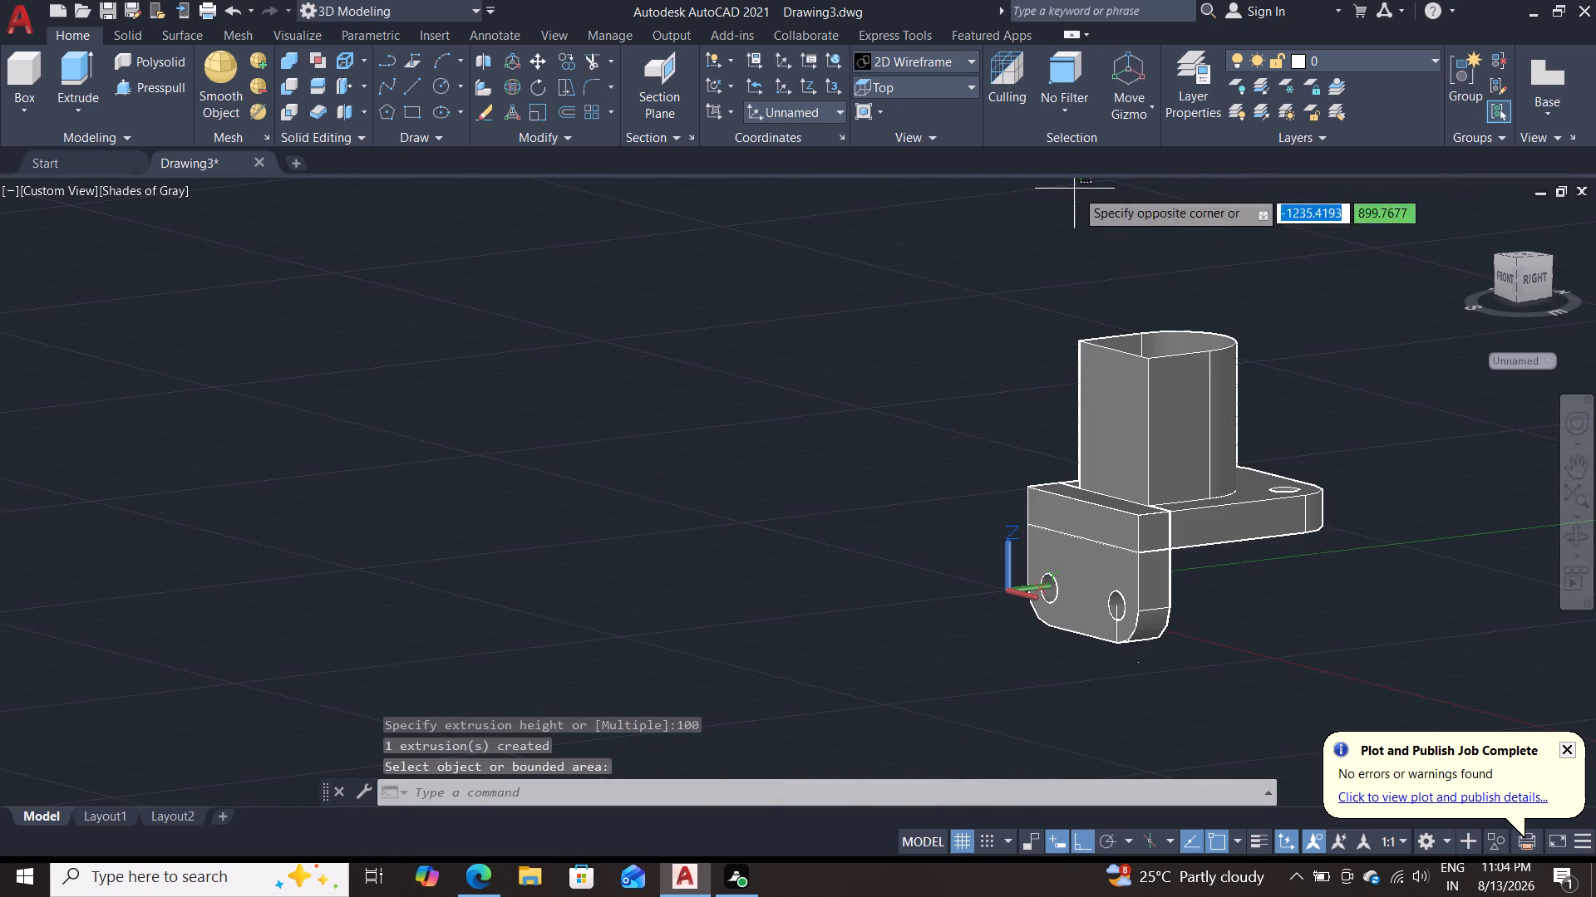
{"action": "key", "text": "Escape"}
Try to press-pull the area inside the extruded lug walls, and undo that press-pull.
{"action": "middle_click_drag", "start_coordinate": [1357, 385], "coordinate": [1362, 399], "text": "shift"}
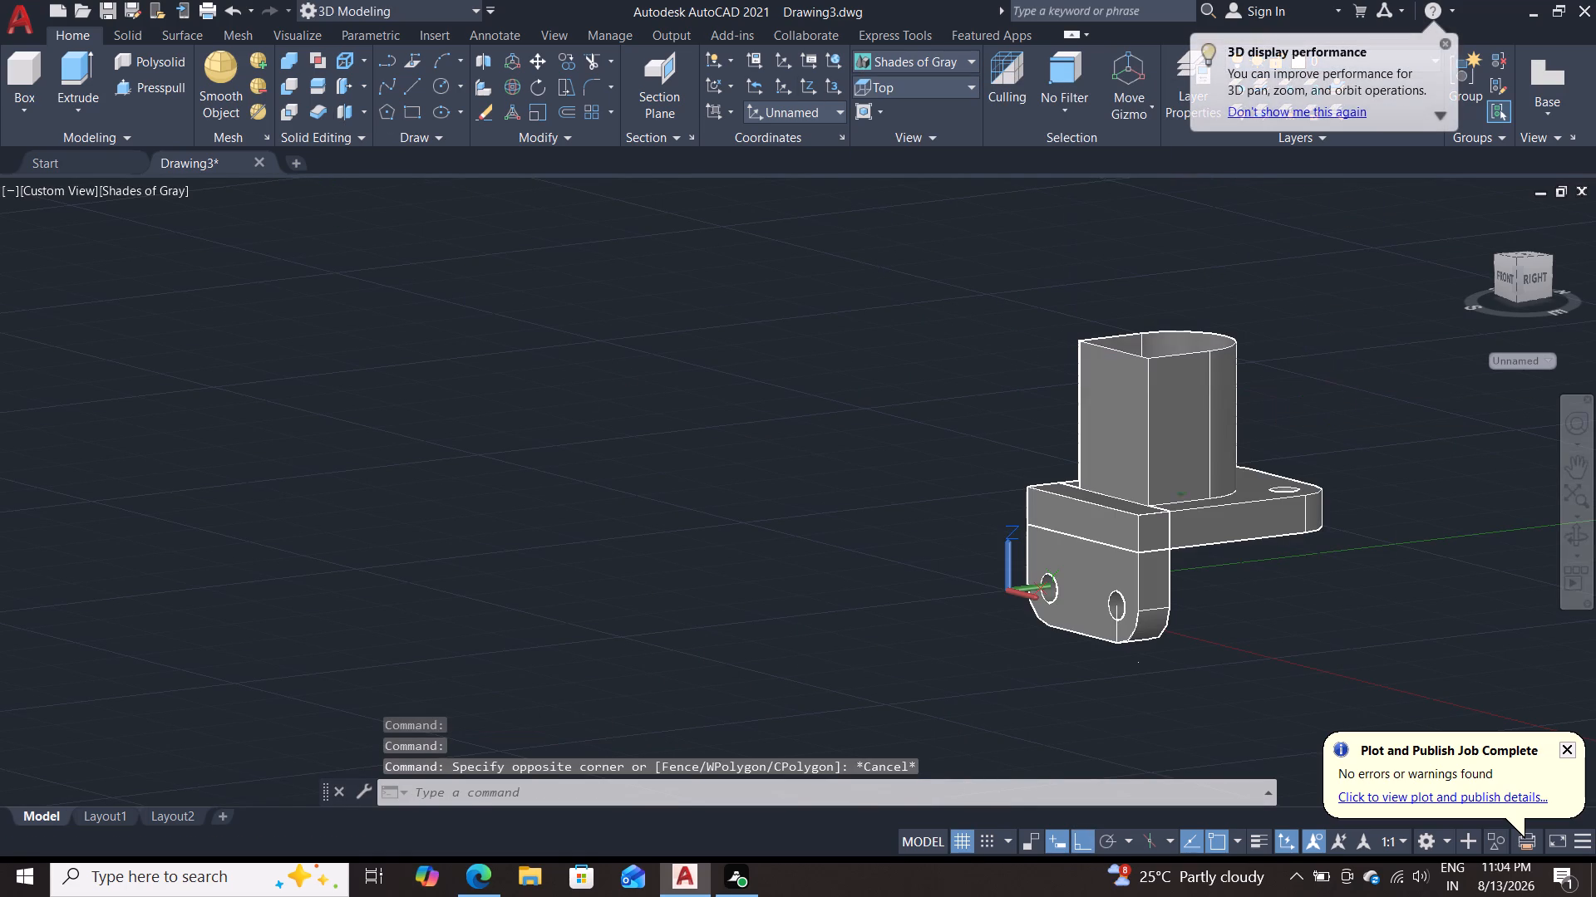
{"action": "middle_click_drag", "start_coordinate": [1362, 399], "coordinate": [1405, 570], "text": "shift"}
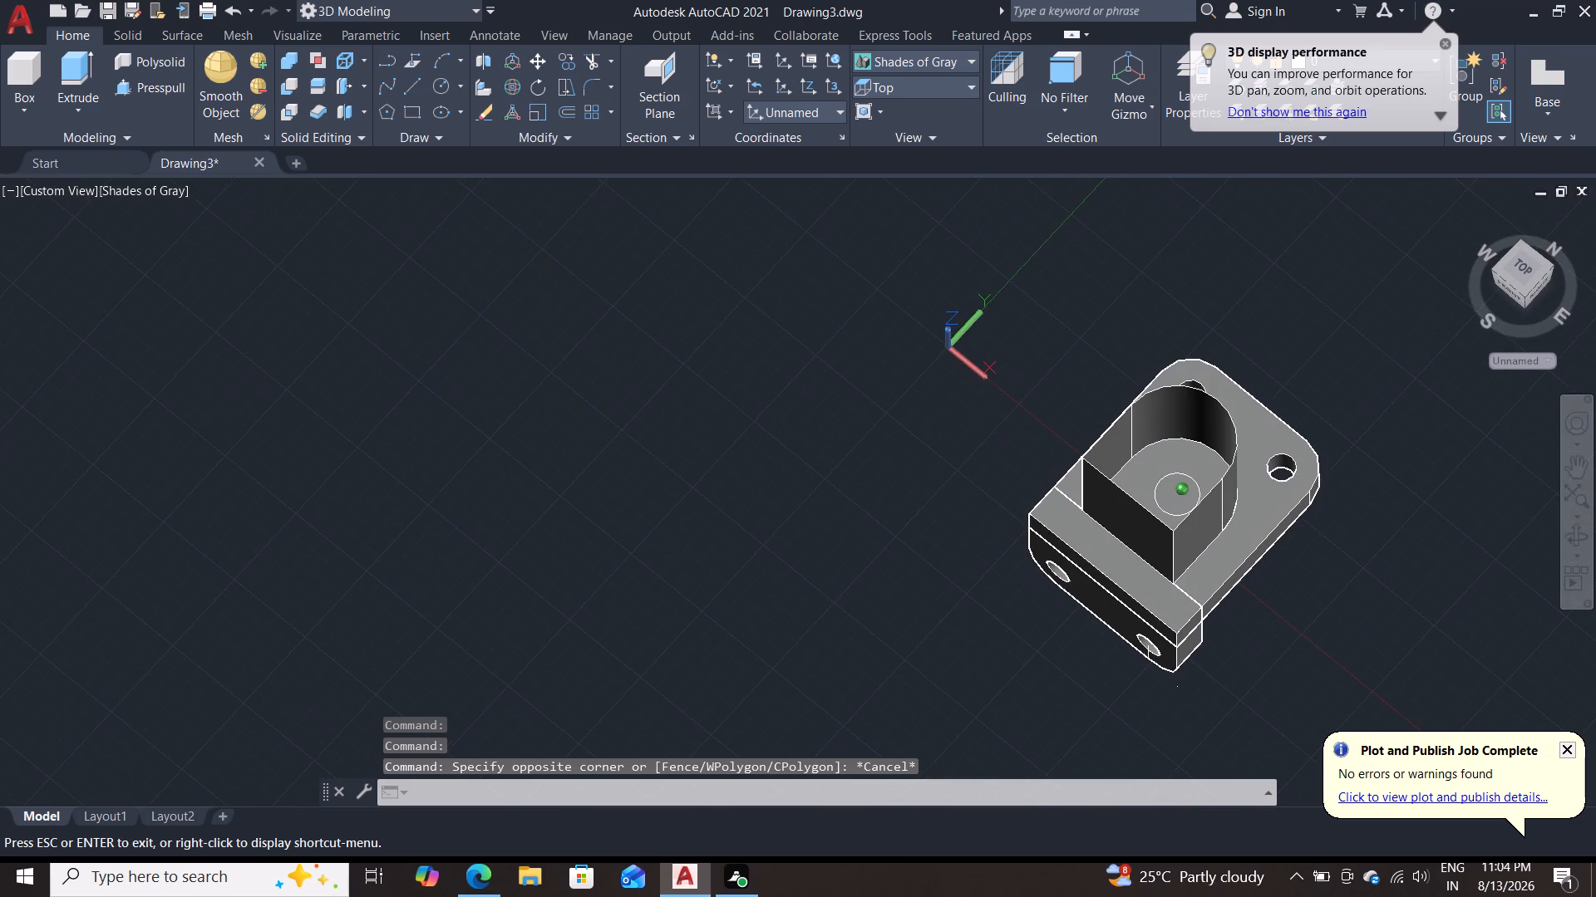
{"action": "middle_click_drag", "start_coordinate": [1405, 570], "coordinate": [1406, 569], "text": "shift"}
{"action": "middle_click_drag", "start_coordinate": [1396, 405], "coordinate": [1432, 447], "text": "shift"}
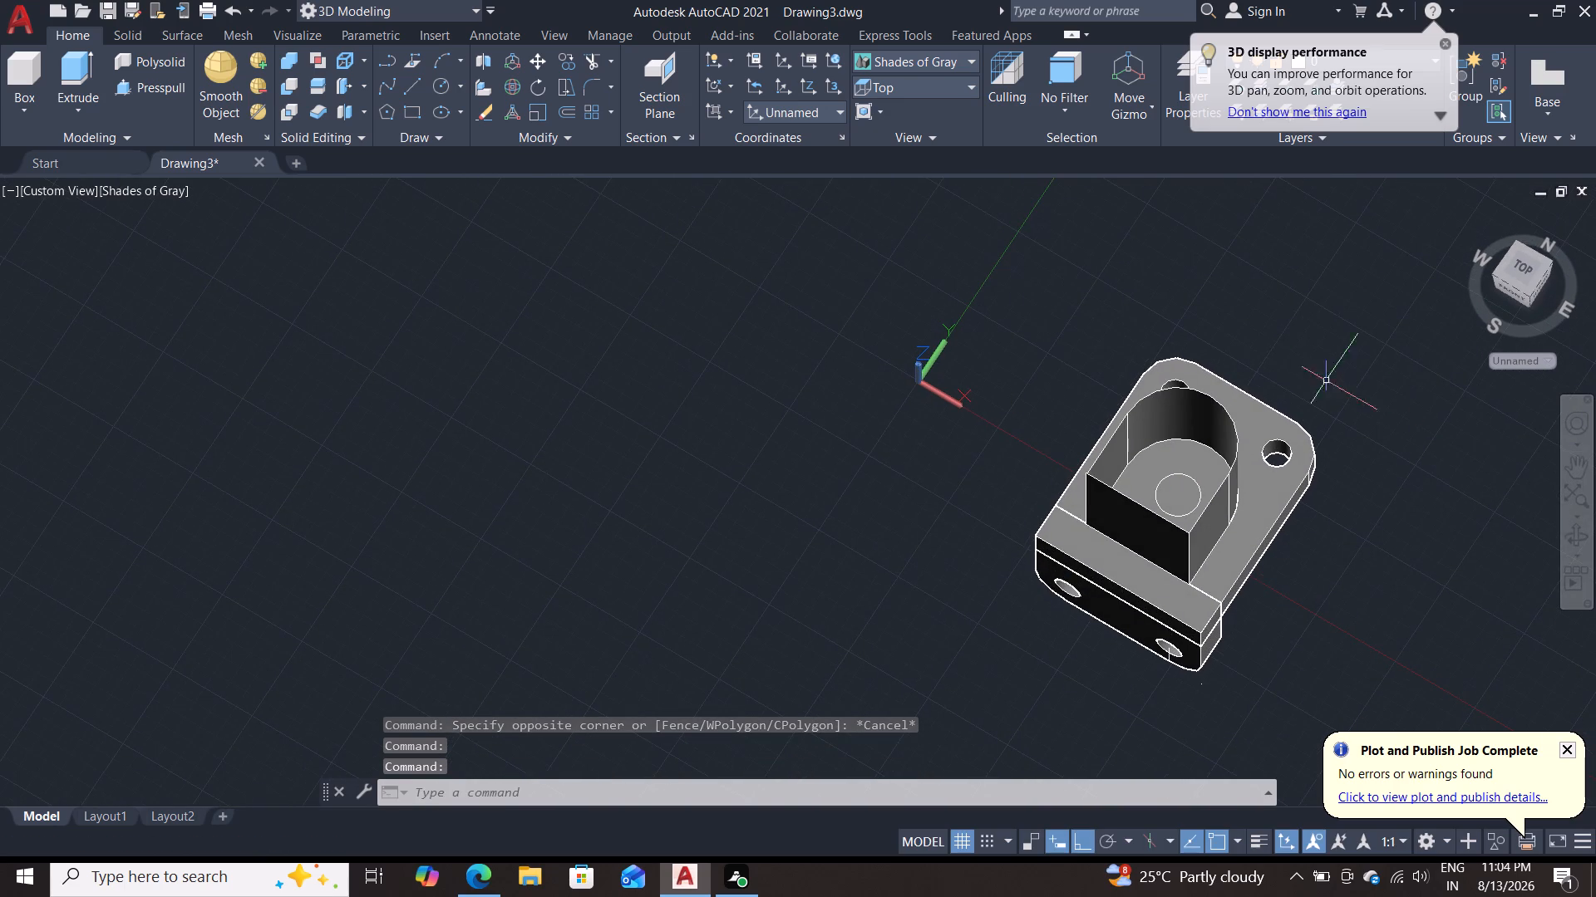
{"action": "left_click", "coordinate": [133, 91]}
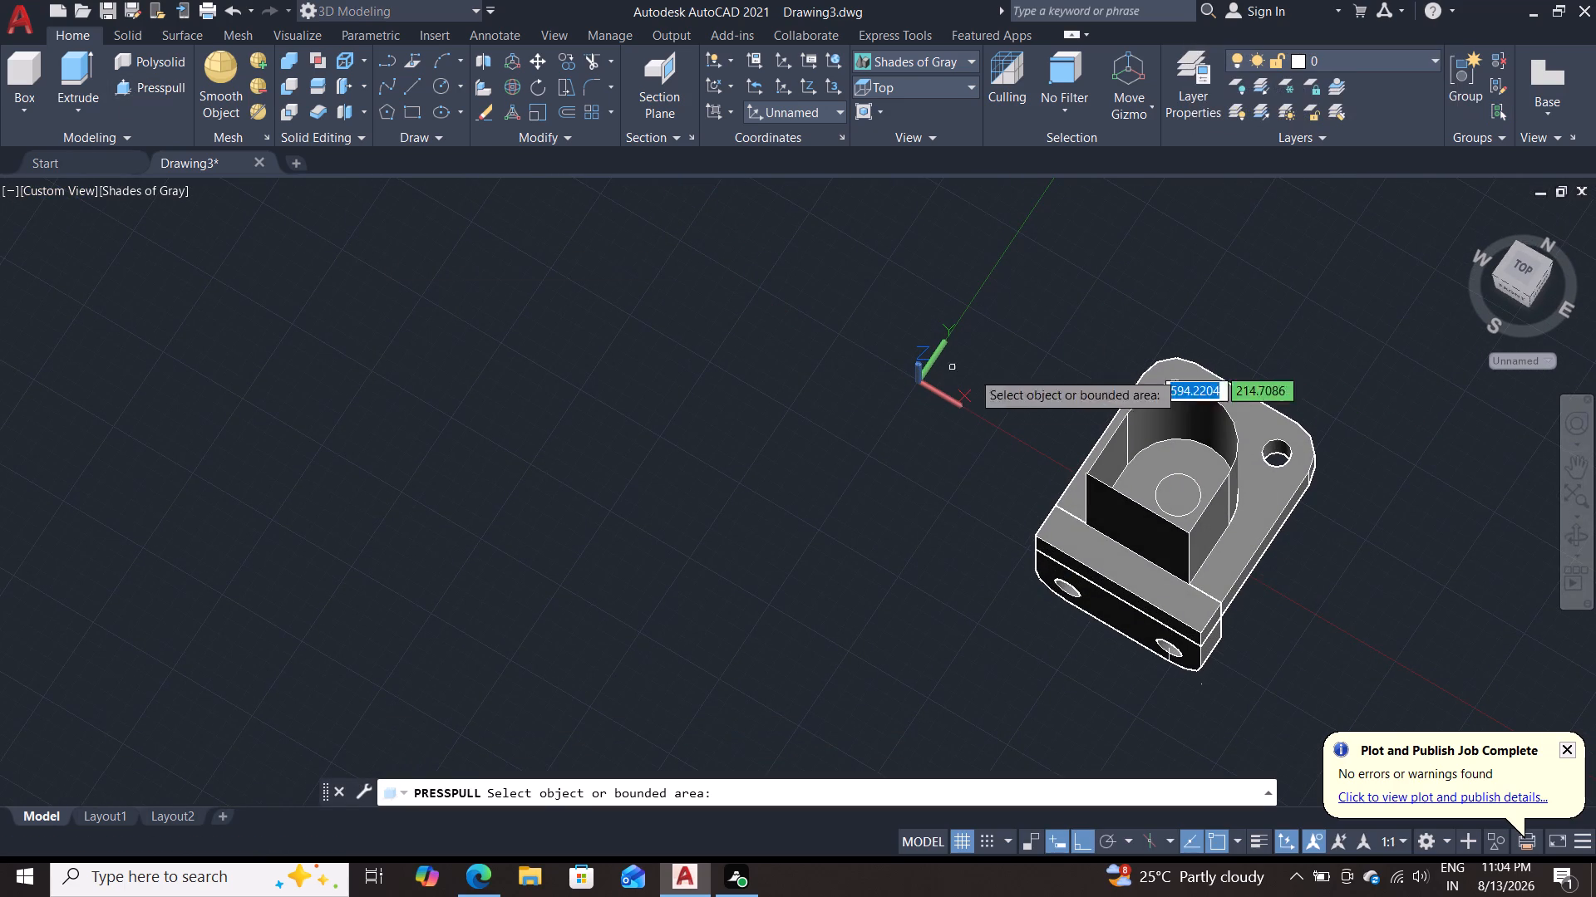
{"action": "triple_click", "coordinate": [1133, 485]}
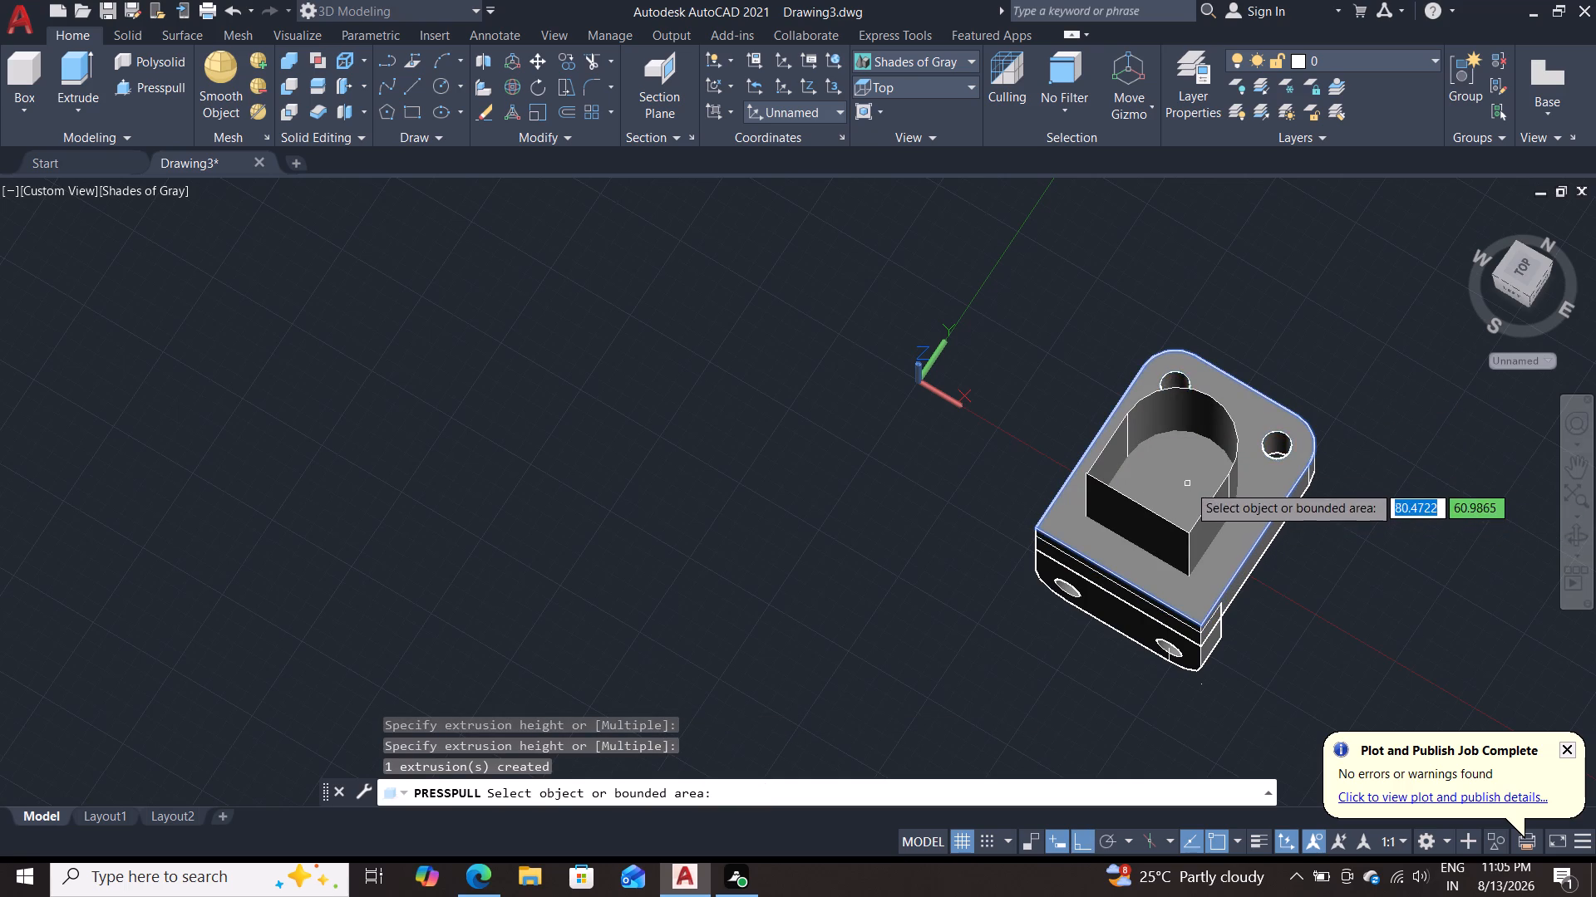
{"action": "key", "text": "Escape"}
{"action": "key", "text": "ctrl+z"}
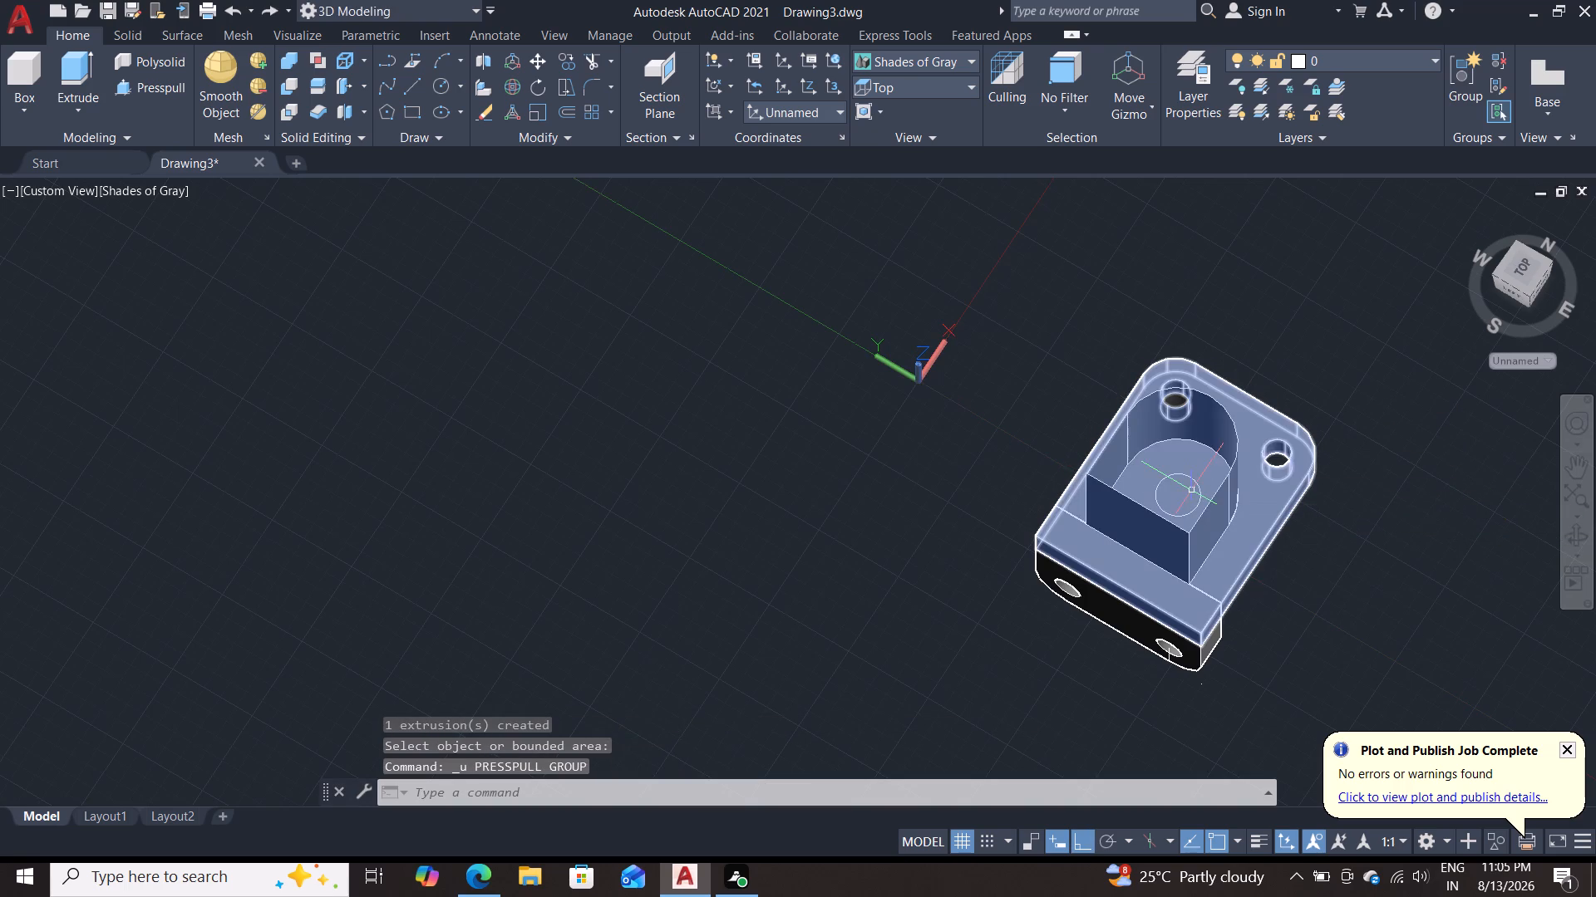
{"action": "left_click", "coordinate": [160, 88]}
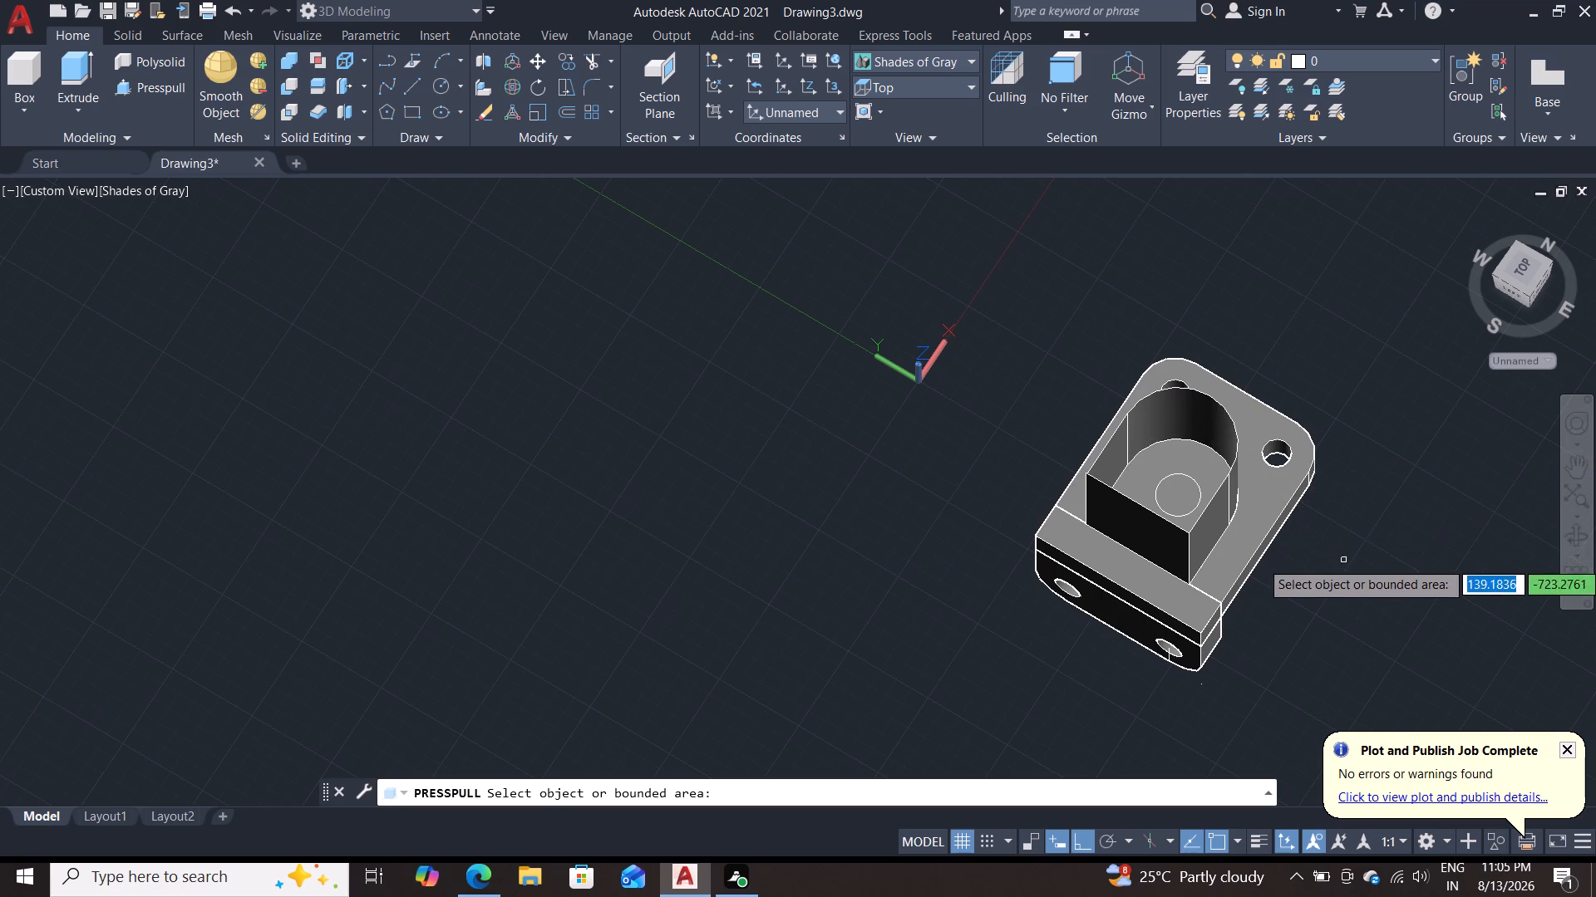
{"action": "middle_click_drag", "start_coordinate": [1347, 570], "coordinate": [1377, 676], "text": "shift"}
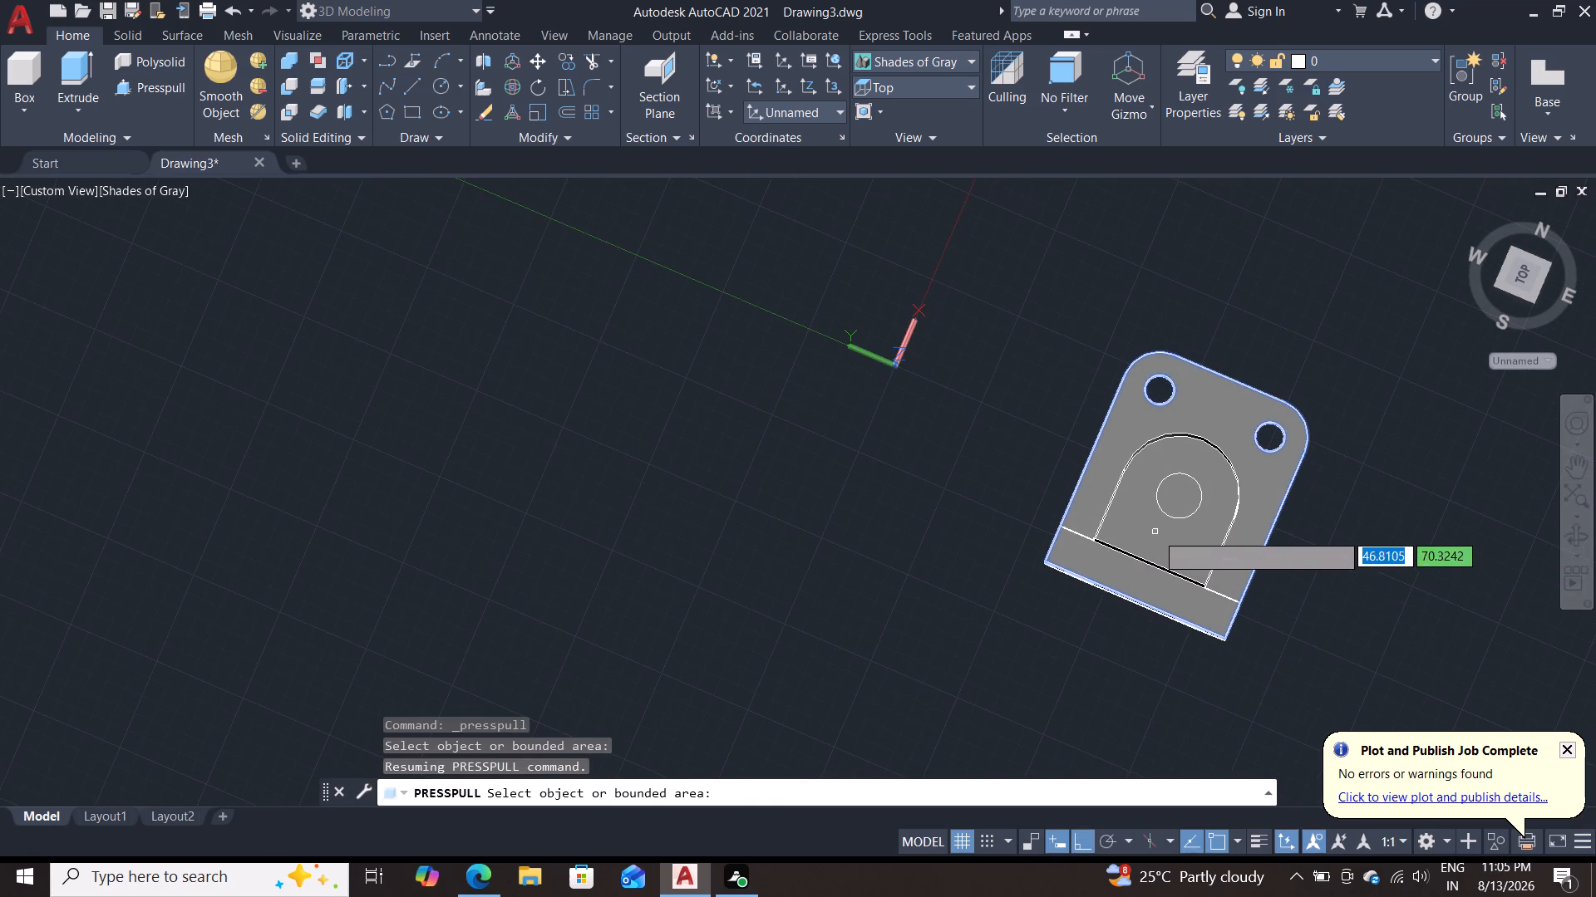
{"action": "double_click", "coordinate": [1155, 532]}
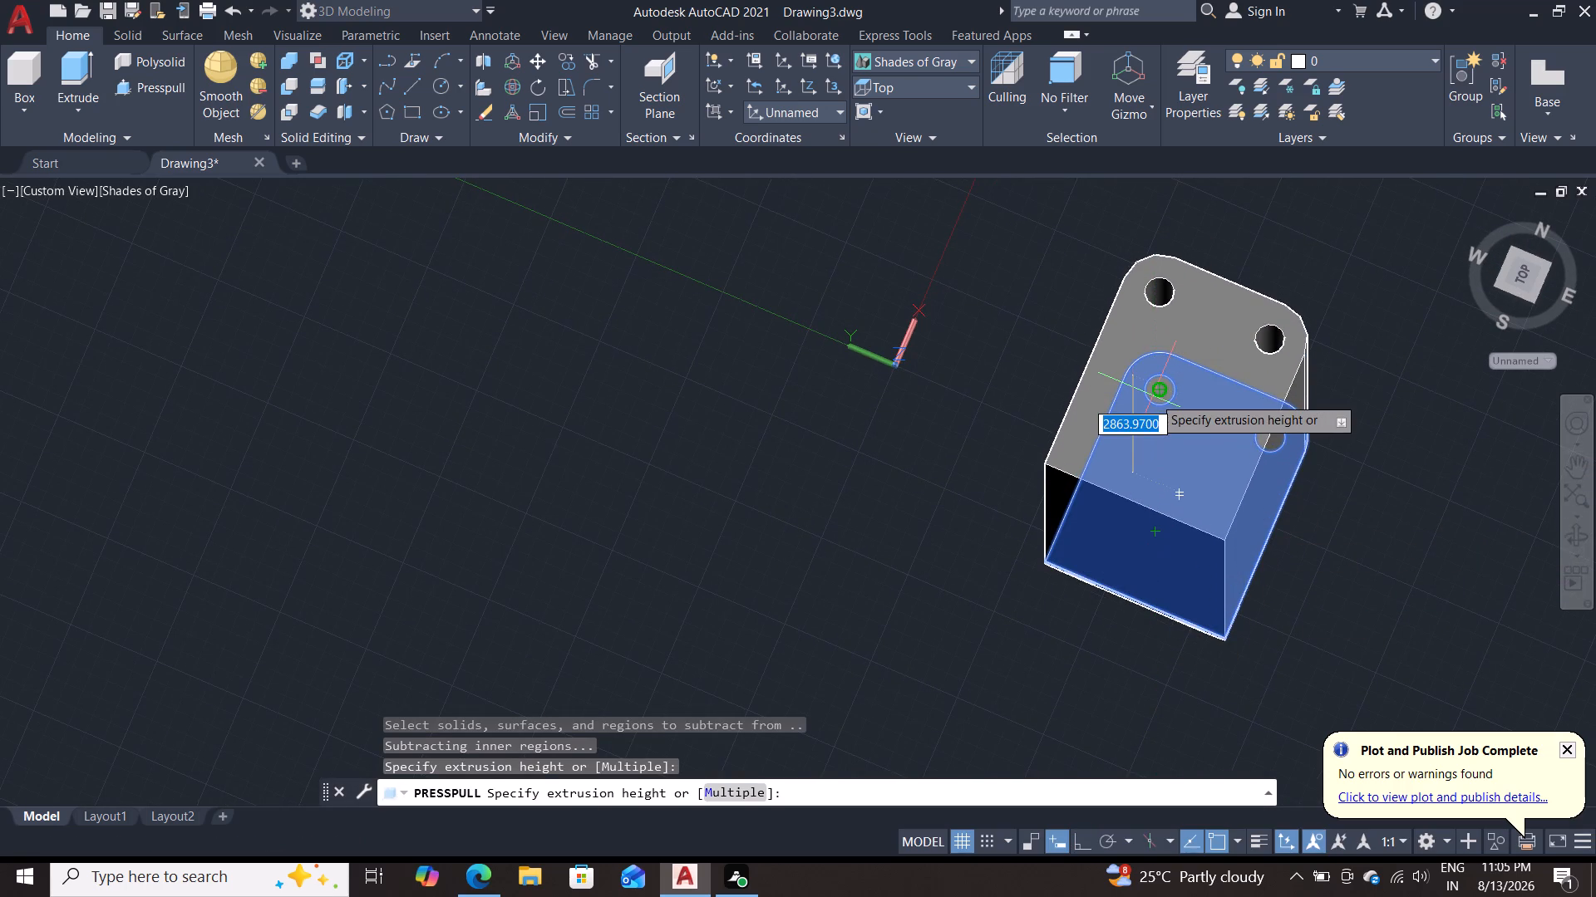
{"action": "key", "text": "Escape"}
Examine the extruded lug walls and both bracket plates from above and from several oblique angles.
{"action": "middle_click_drag", "start_coordinate": [1324, 628], "coordinate": [1254, 551], "text": "shift"}
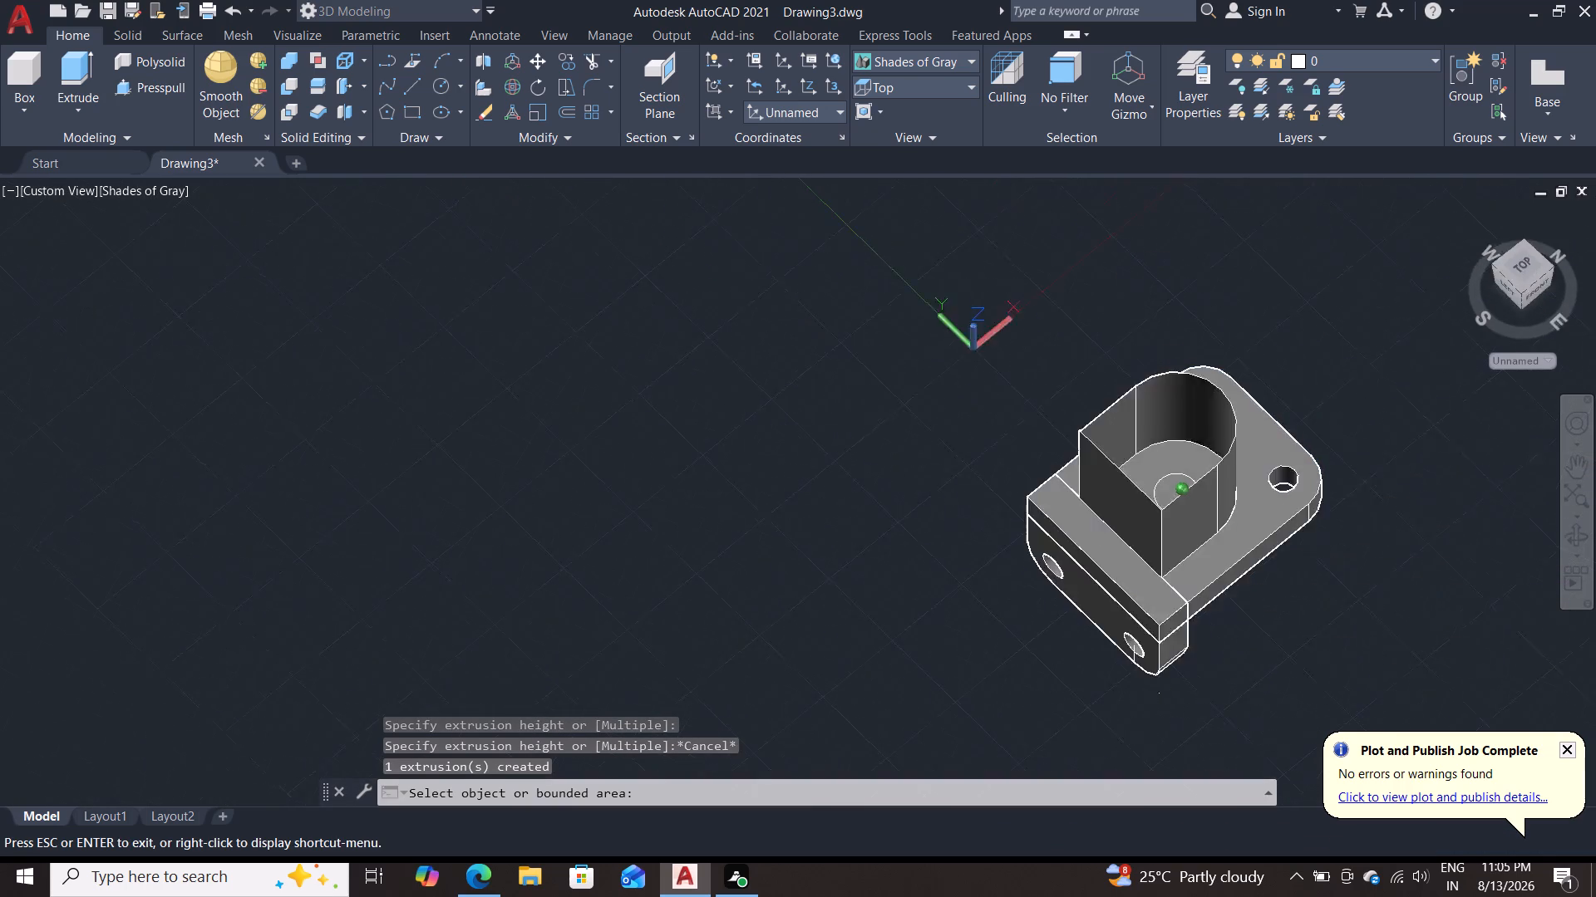
{"action": "middle_click_drag", "start_coordinate": [1254, 551], "coordinate": [1238, 503], "text": "shift"}
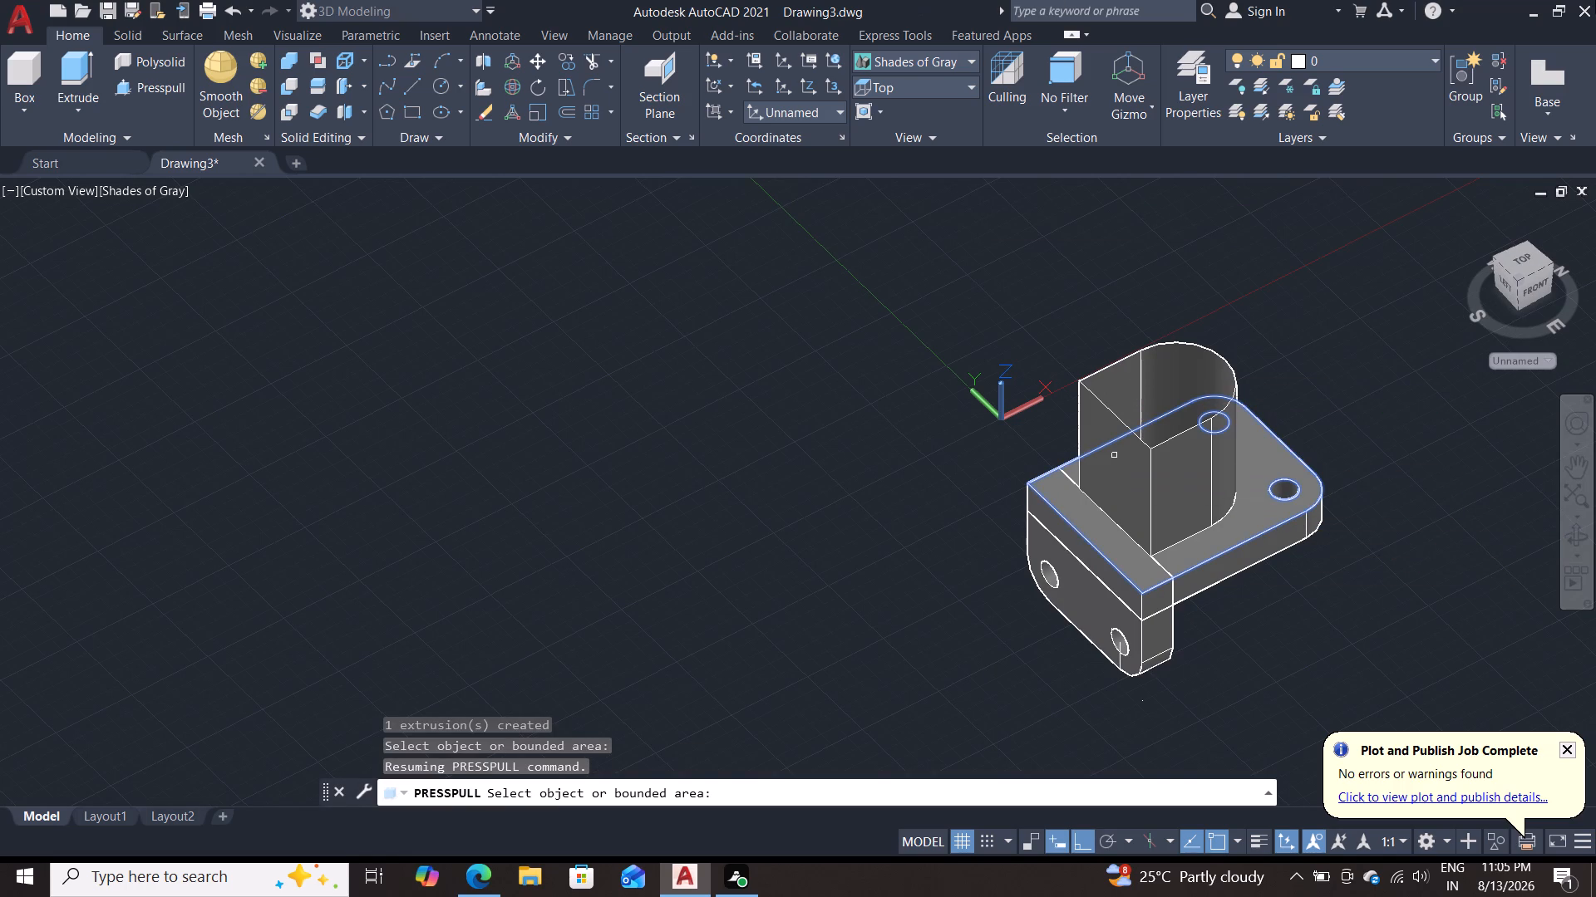
{"action": "middle_click_drag", "start_coordinate": [1106, 313], "coordinate": [1101, 475], "text": "shift"}
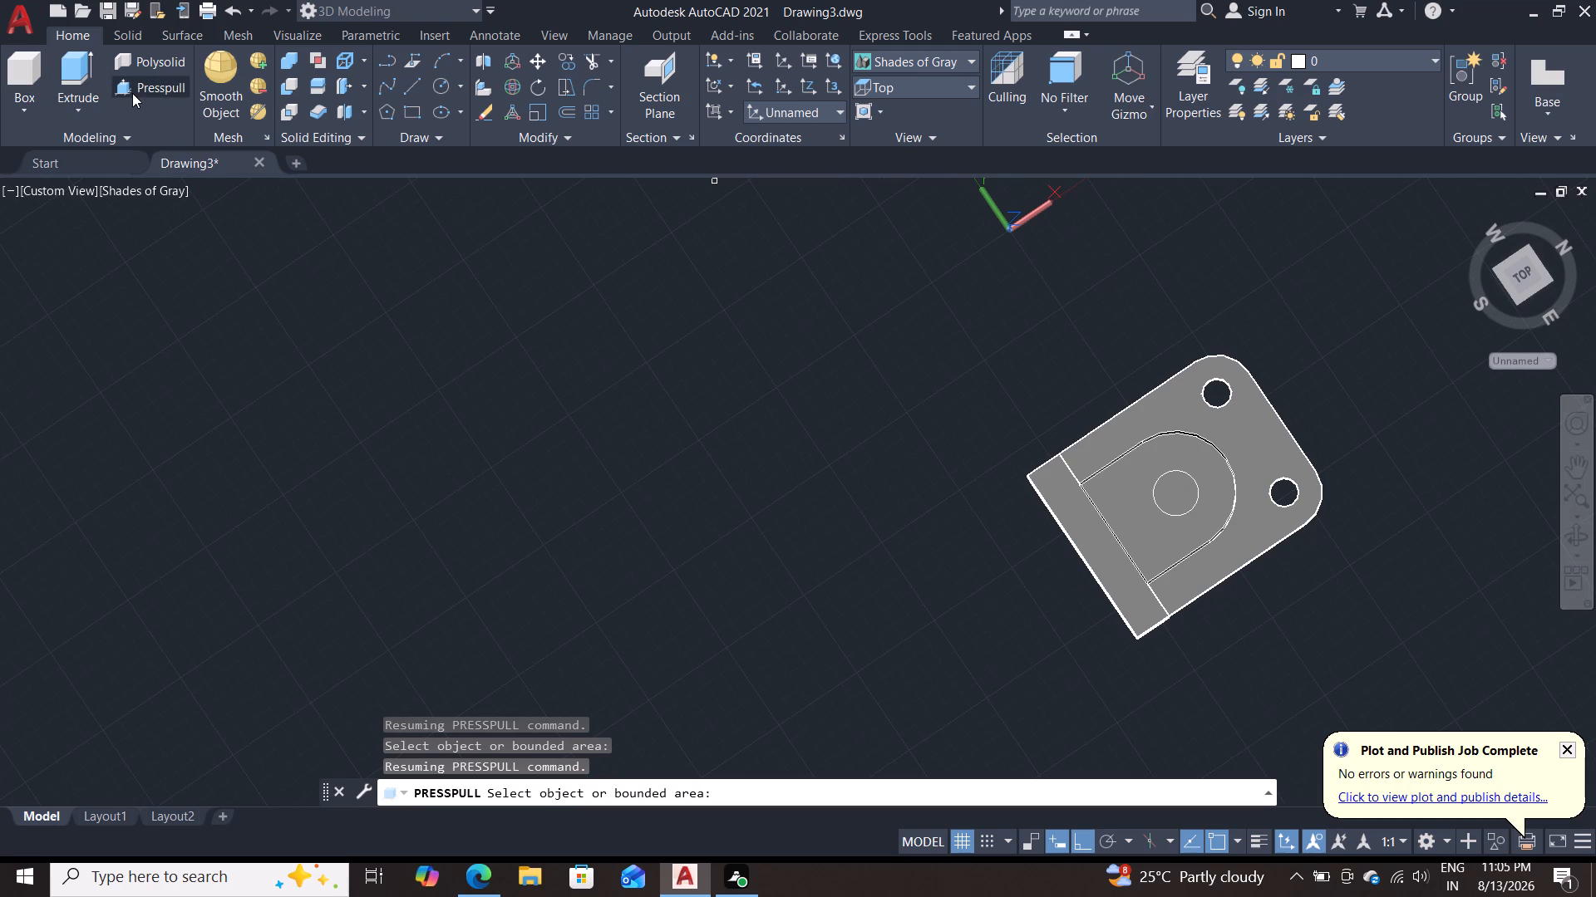
{"action": "left_click", "coordinate": [132, 91]}
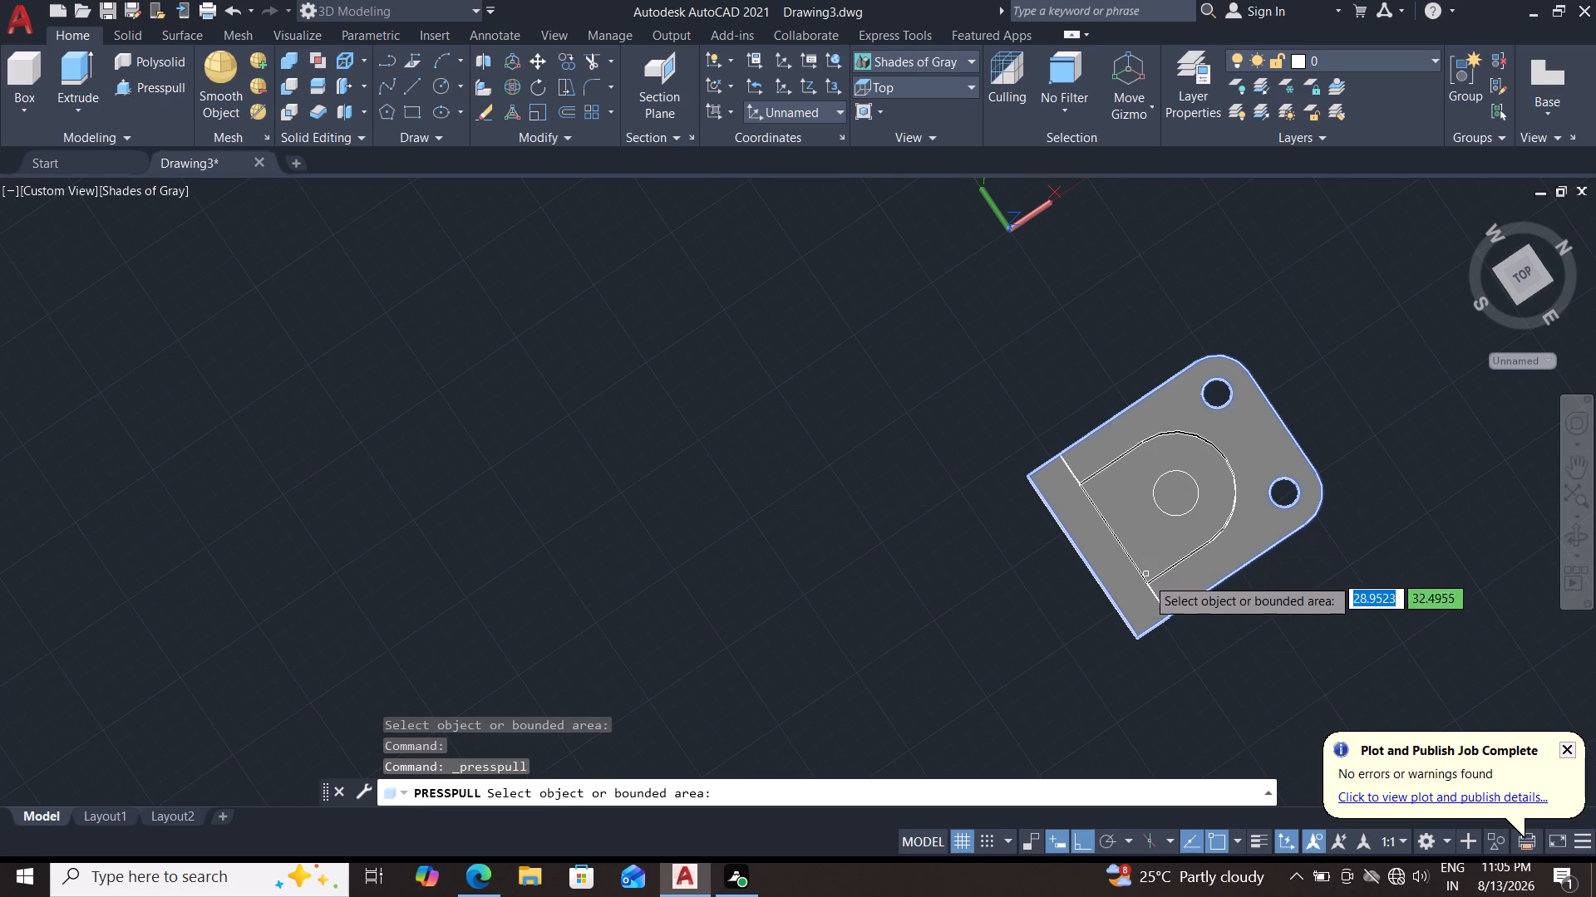
{"action": "scroll", "coordinate": [1160, 570], "scroll_direction": "down", "scroll_amount": 3}
{"action": "scroll", "coordinate": [1158, 568], "scroll_direction": "up", "scroll_amount": 7}
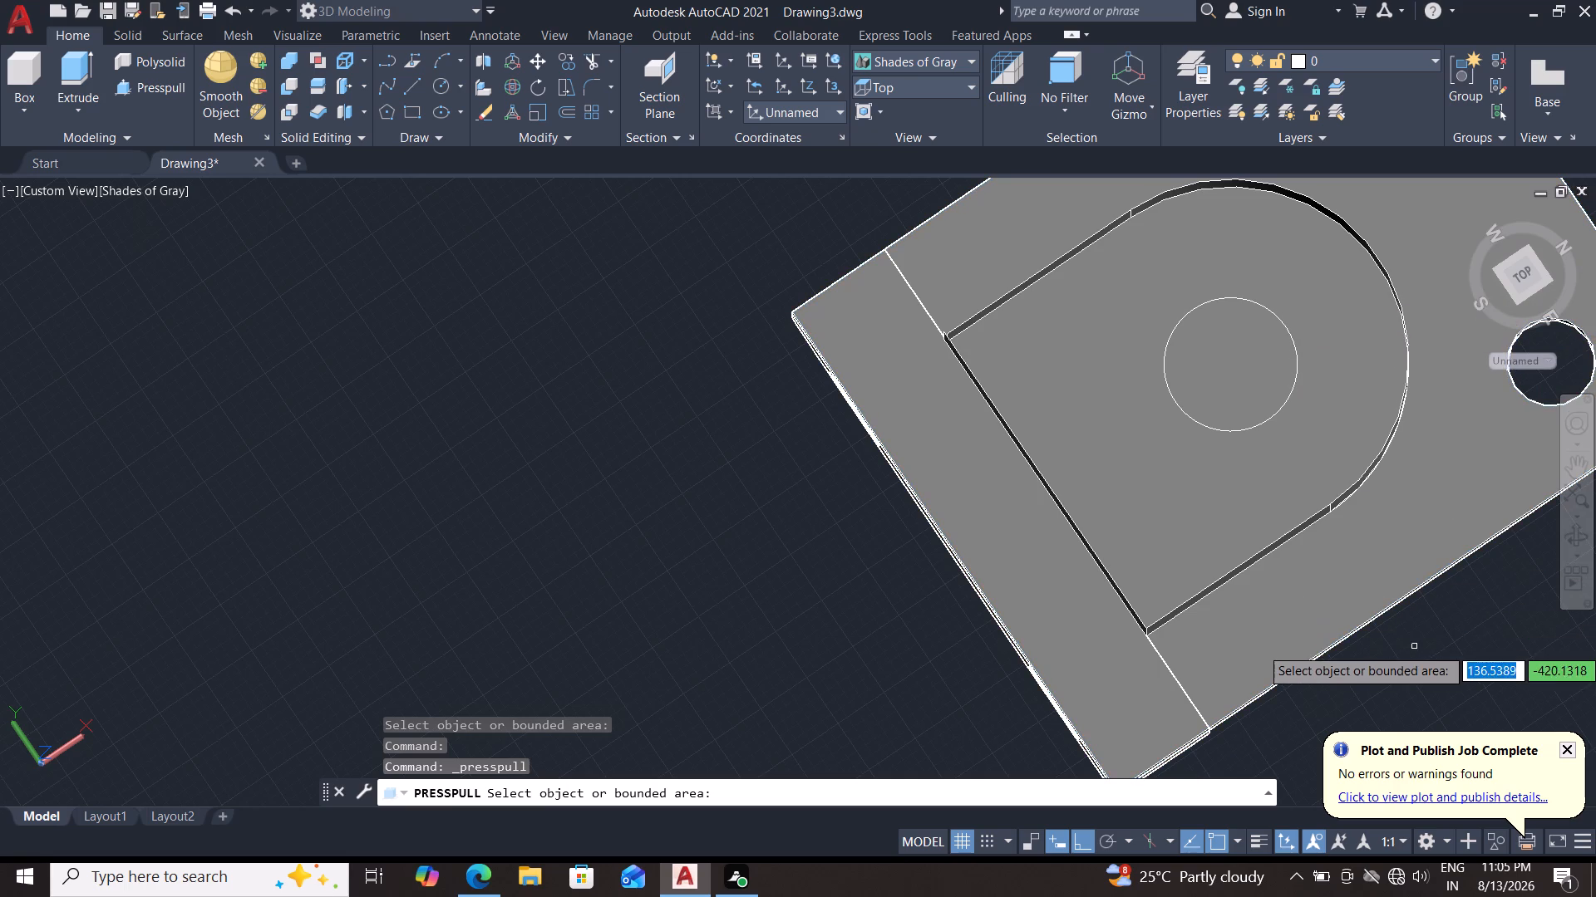
{"action": "middle_click_drag", "start_coordinate": [1421, 609], "coordinate": [1399, 428], "text": "shift"}
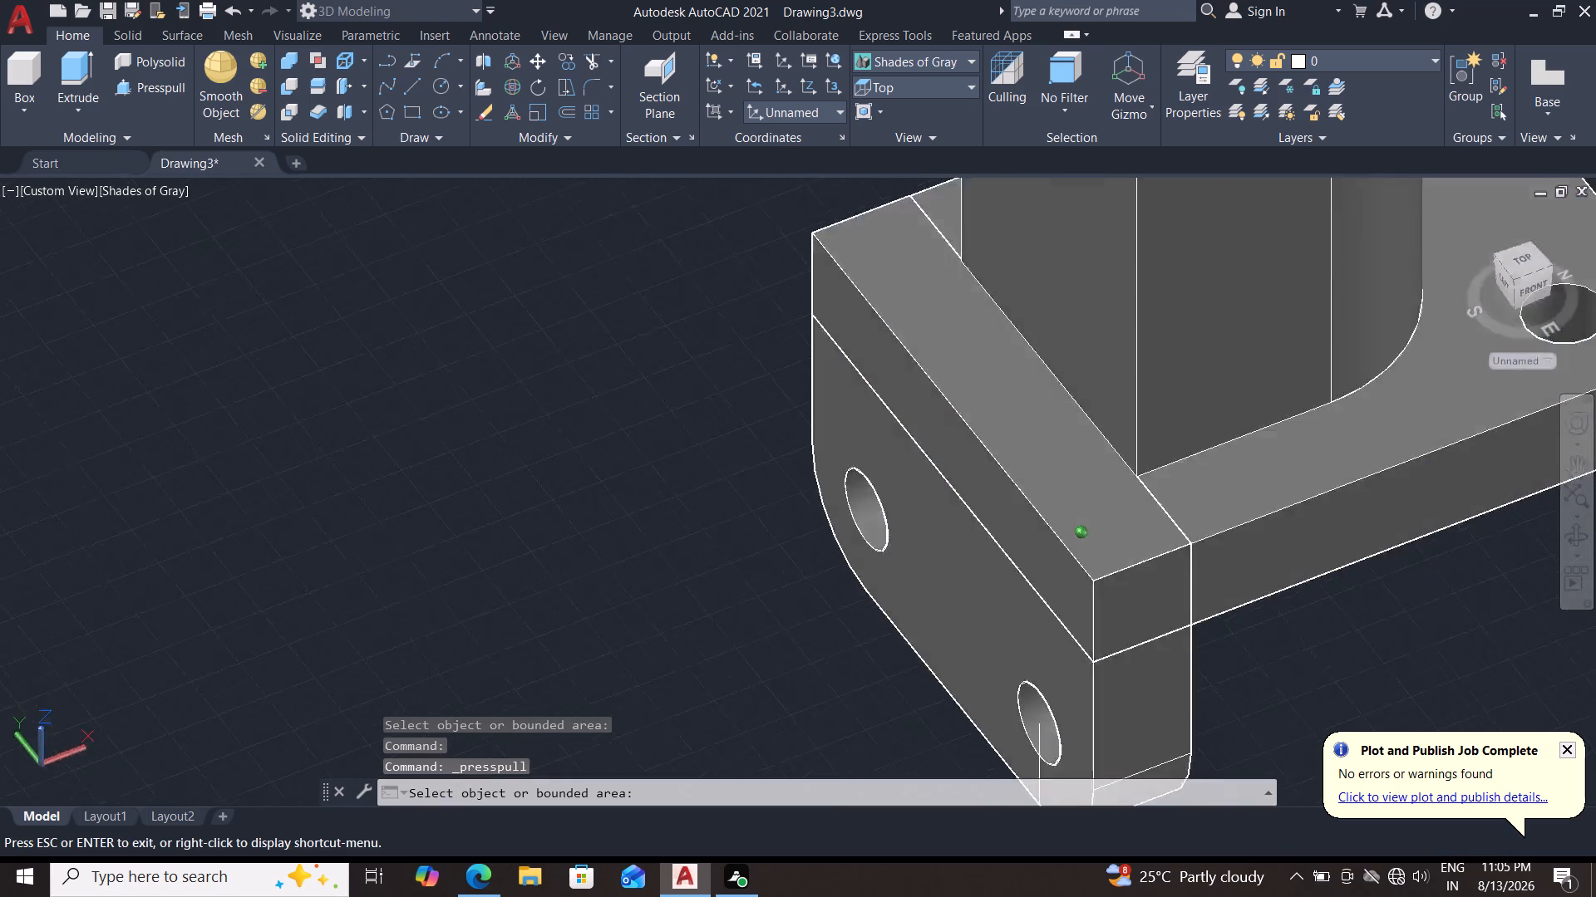
{"action": "middle_click_drag", "start_coordinate": [1399, 428], "coordinate": [1336, 609], "text": "shift"}
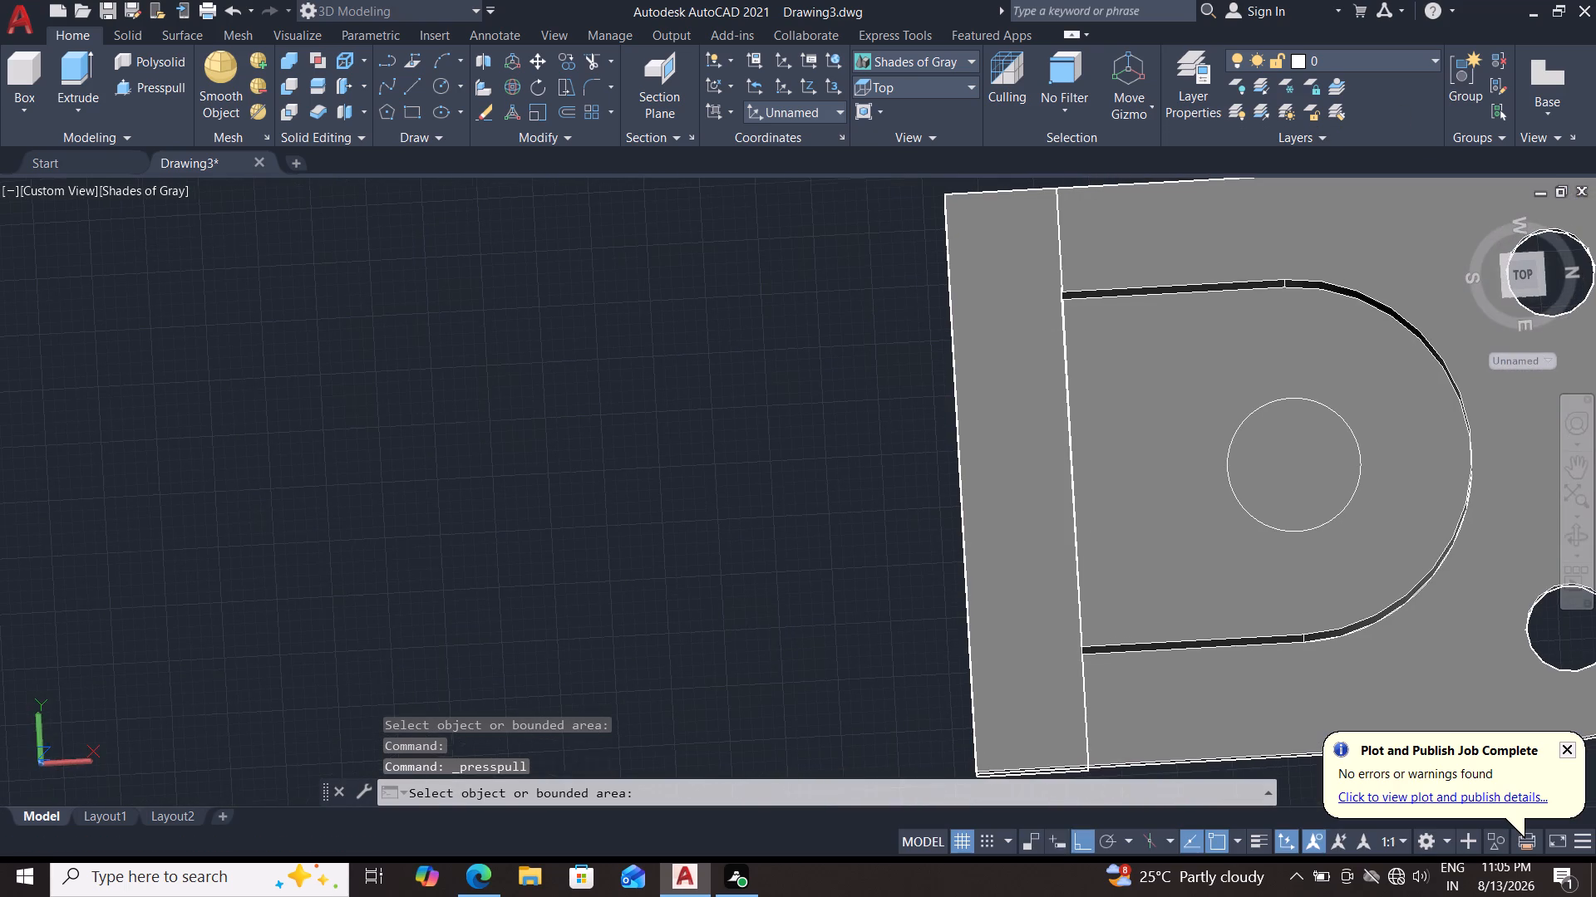
{"action": "scroll", "coordinate": [1310, 497], "scroll_direction": "up", "scroll_amount": 2}
{"action": "scroll", "coordinate": [1309, 498], "scroll_direction": "down", "scroll_amount": 5}
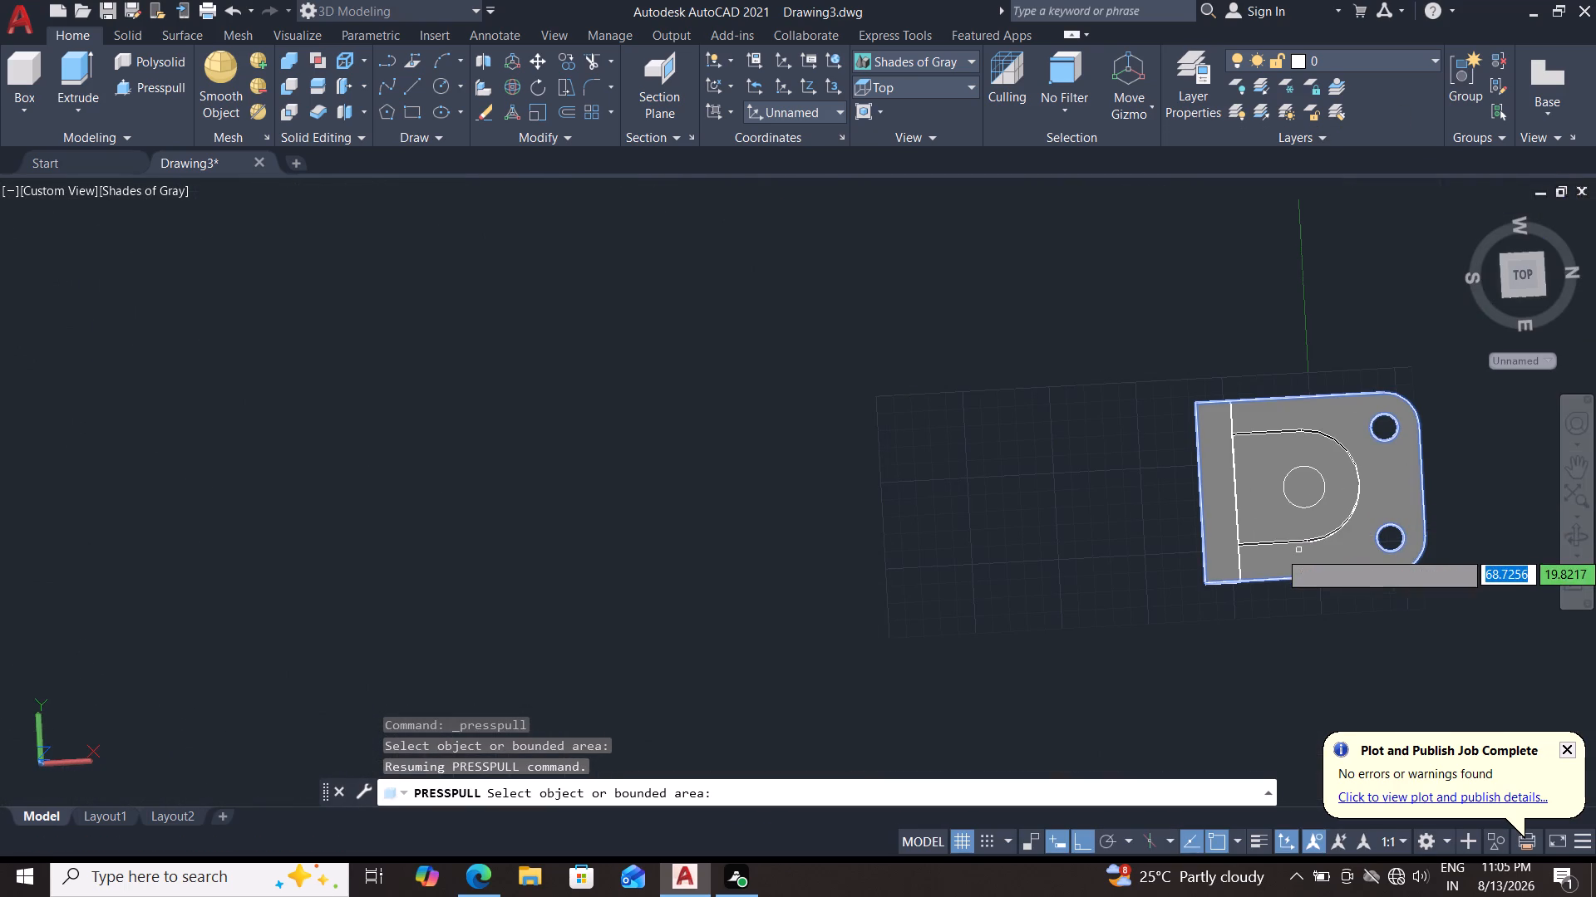
{"action": "middle_click_drag", "start_coordinate": [936, 474], "coordinate": [1187, 583], "text": "shift"}
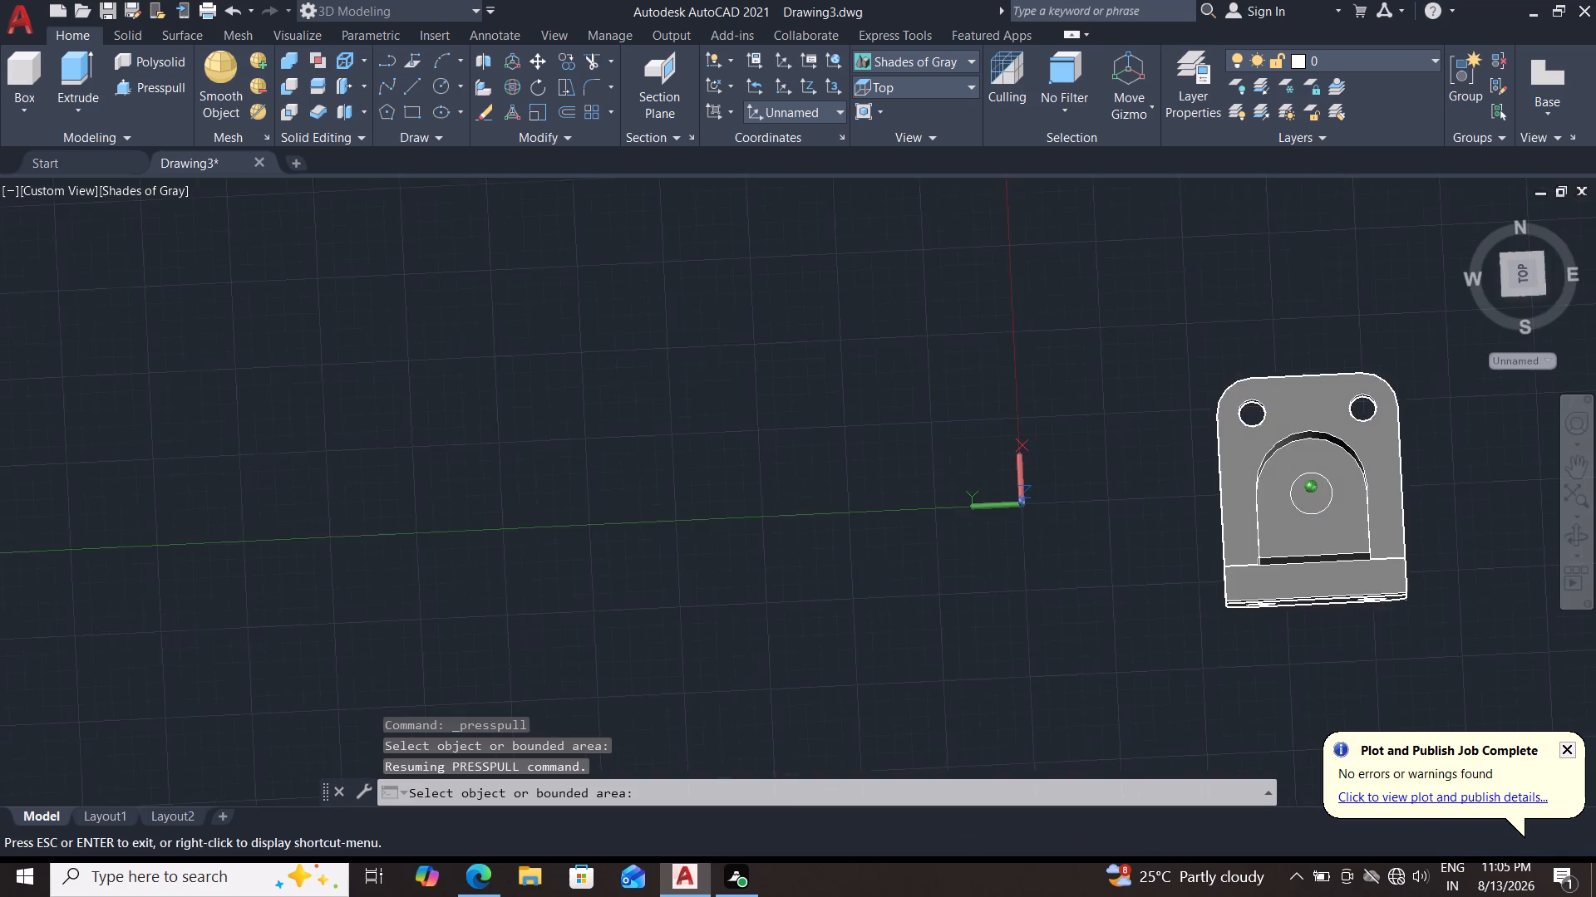
{"action": "middle_click_drag", "start_coordinate": [1187, 583], "coordinate": [1187, 561], "text": "shift"}
{"action": "scroll", "coordinate": [1187, 561], "scroll_direction": "up", "scroll_amount": 3, "text": "shift"}
{"action": "scroll", "coordinate": [1385, 623], "scroll_direction": "down", "scroll_amount": 3}
{"action": "scroll", "coordinate": [1559, 687], "scroll_direction": "up", "scroll_amount": 2}
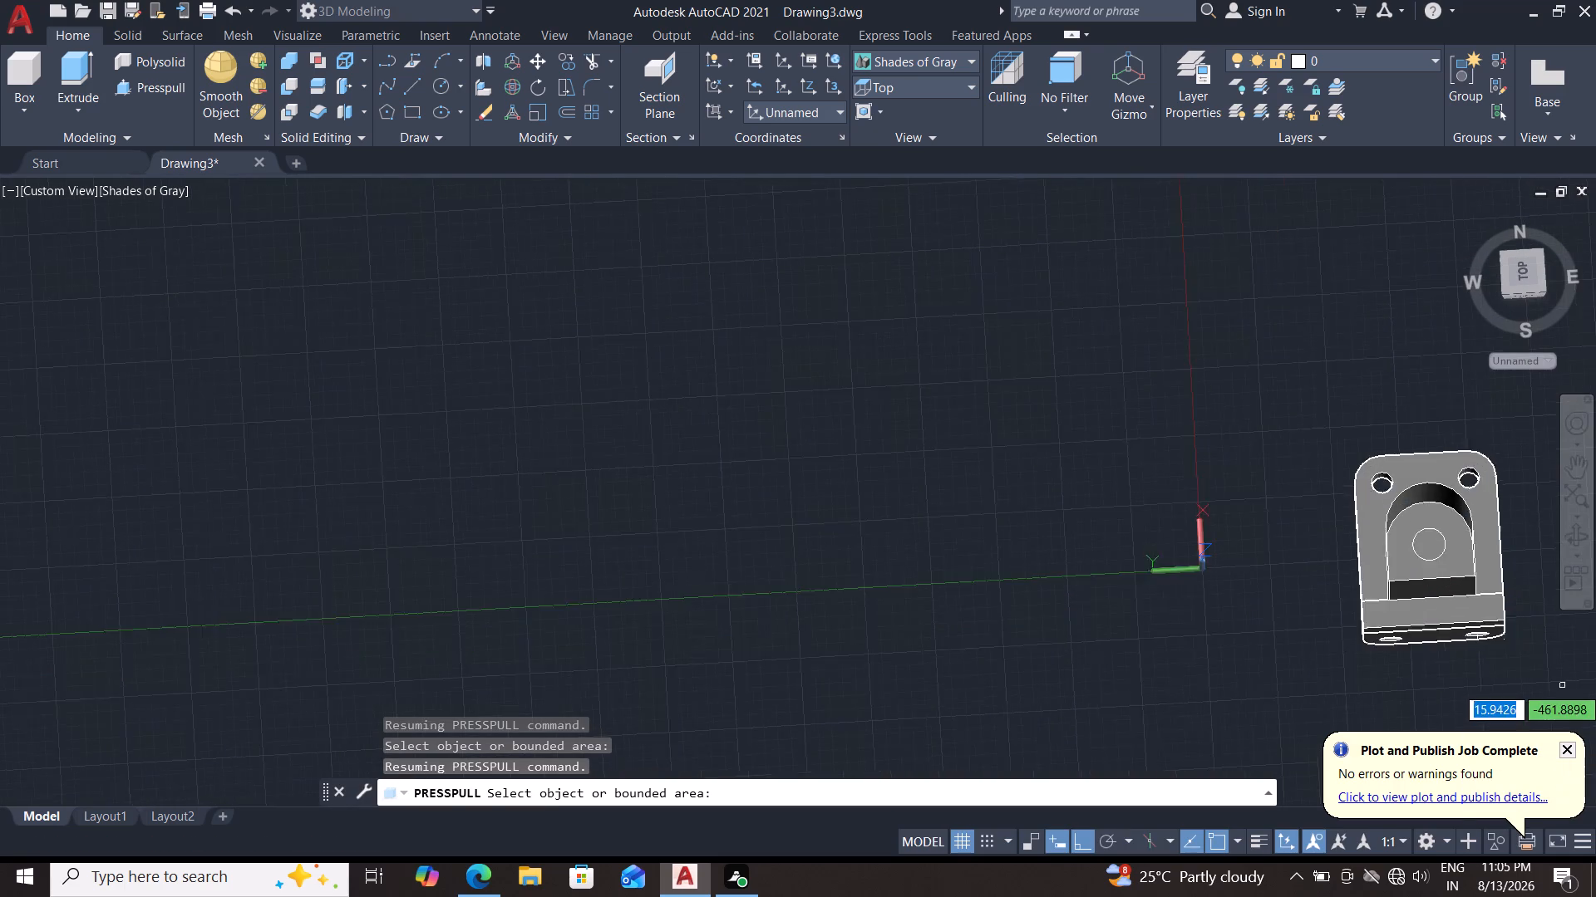
{"action": "scroll", "coordinate": [1563, 686], "scroll_direction": "up", "scroll_amount": 3}
{"action": "middle_click_drag", "start_coordinate": [1500, 610], "coordinate": [1317, 517], "text": "shift"}
{"action": "scroll", "coordinate": [1322, 509], "scroll_direction": "up", "scroll_amount": 3}
{"action": "scroll", "coordinate": [1257, 366], "scroll_direction": "down", "scroll_amount": 3}
{"action": "scroll", "coordinate": [1256, 365], "scroll_direction": "up", "scroll_amount": 4}
{"action": "scroll", "coordinate": [1253, 345], "scroll_direction": "down", "scroll_amount": 4}
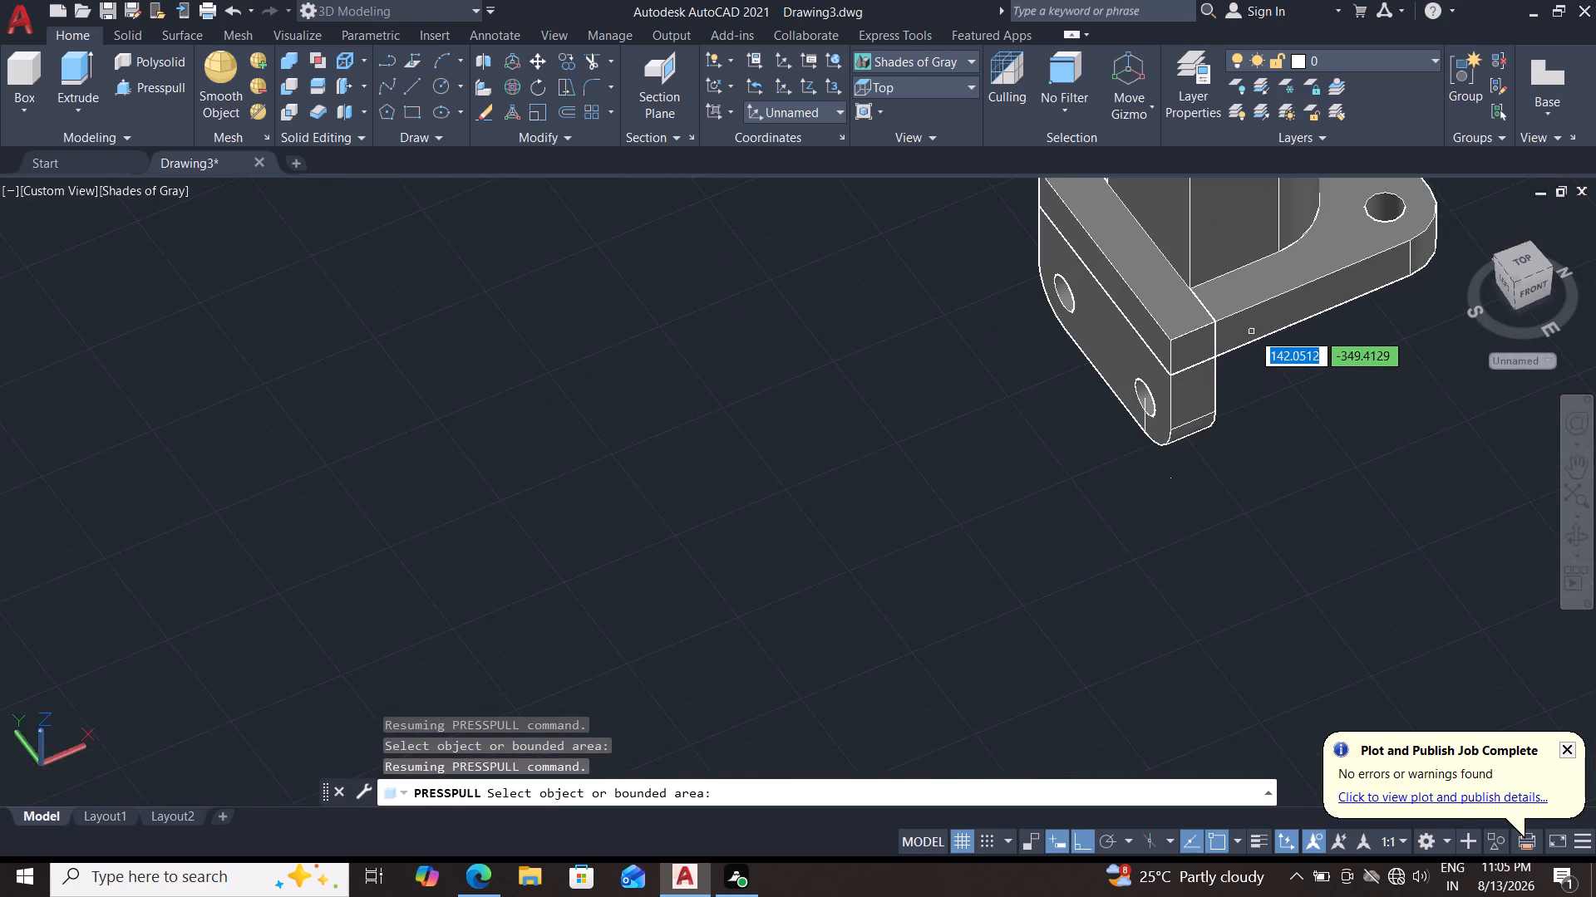
{"action": "scroll", "coordinate": [1267, 274], "scroll_direction": "down", "scroll_amount": 2}
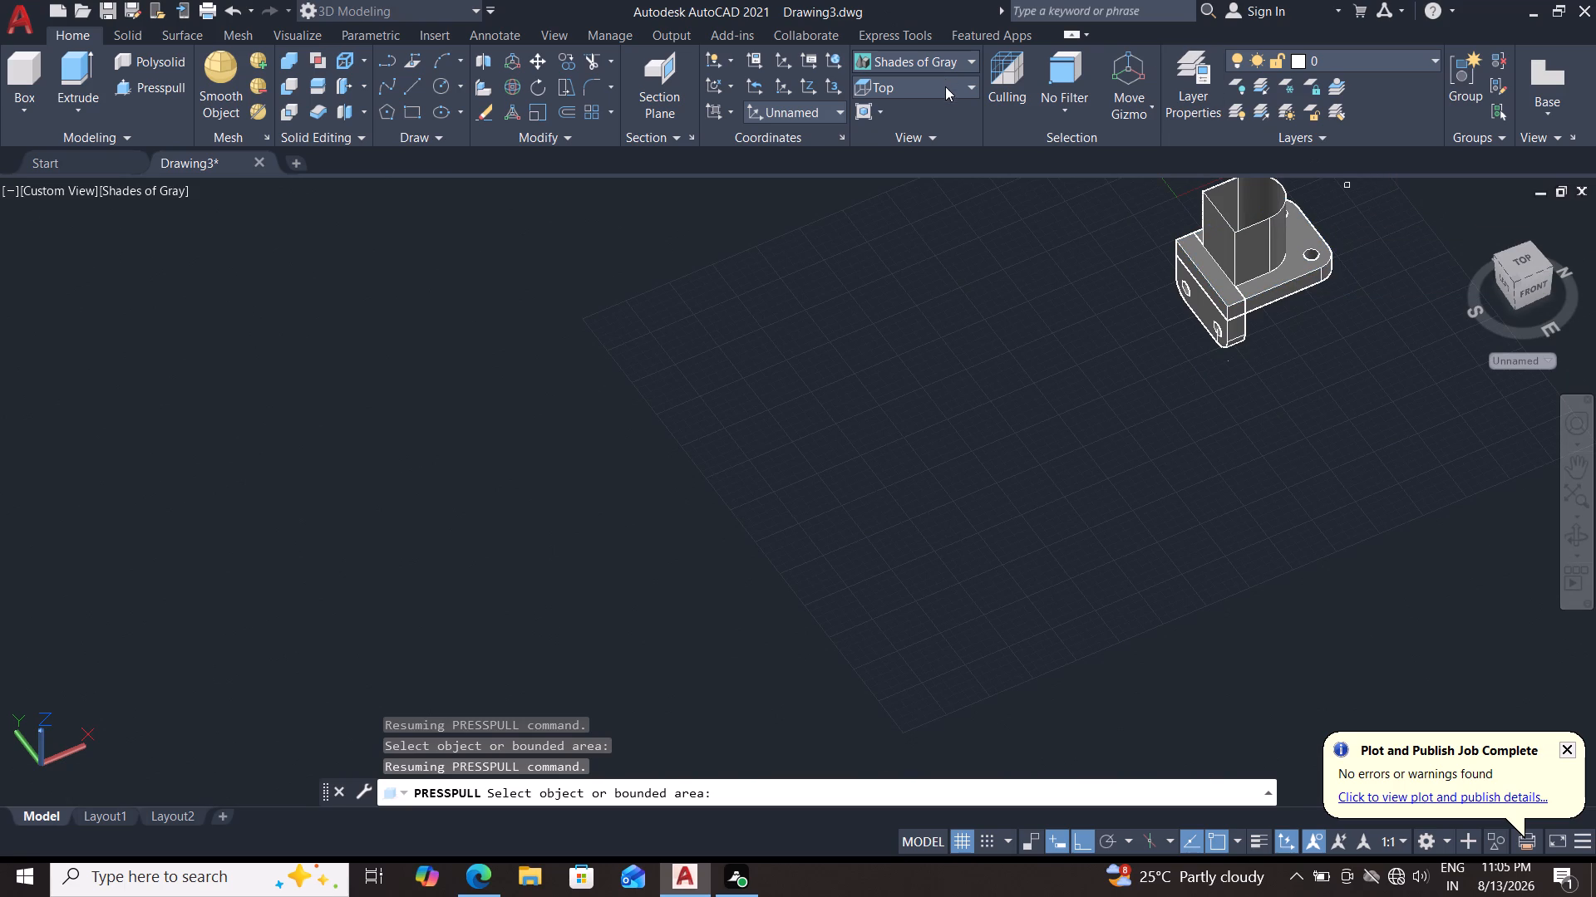
Switch the model to the Left view.
{"action": "triple_click", "coordinate": [945, 86]}
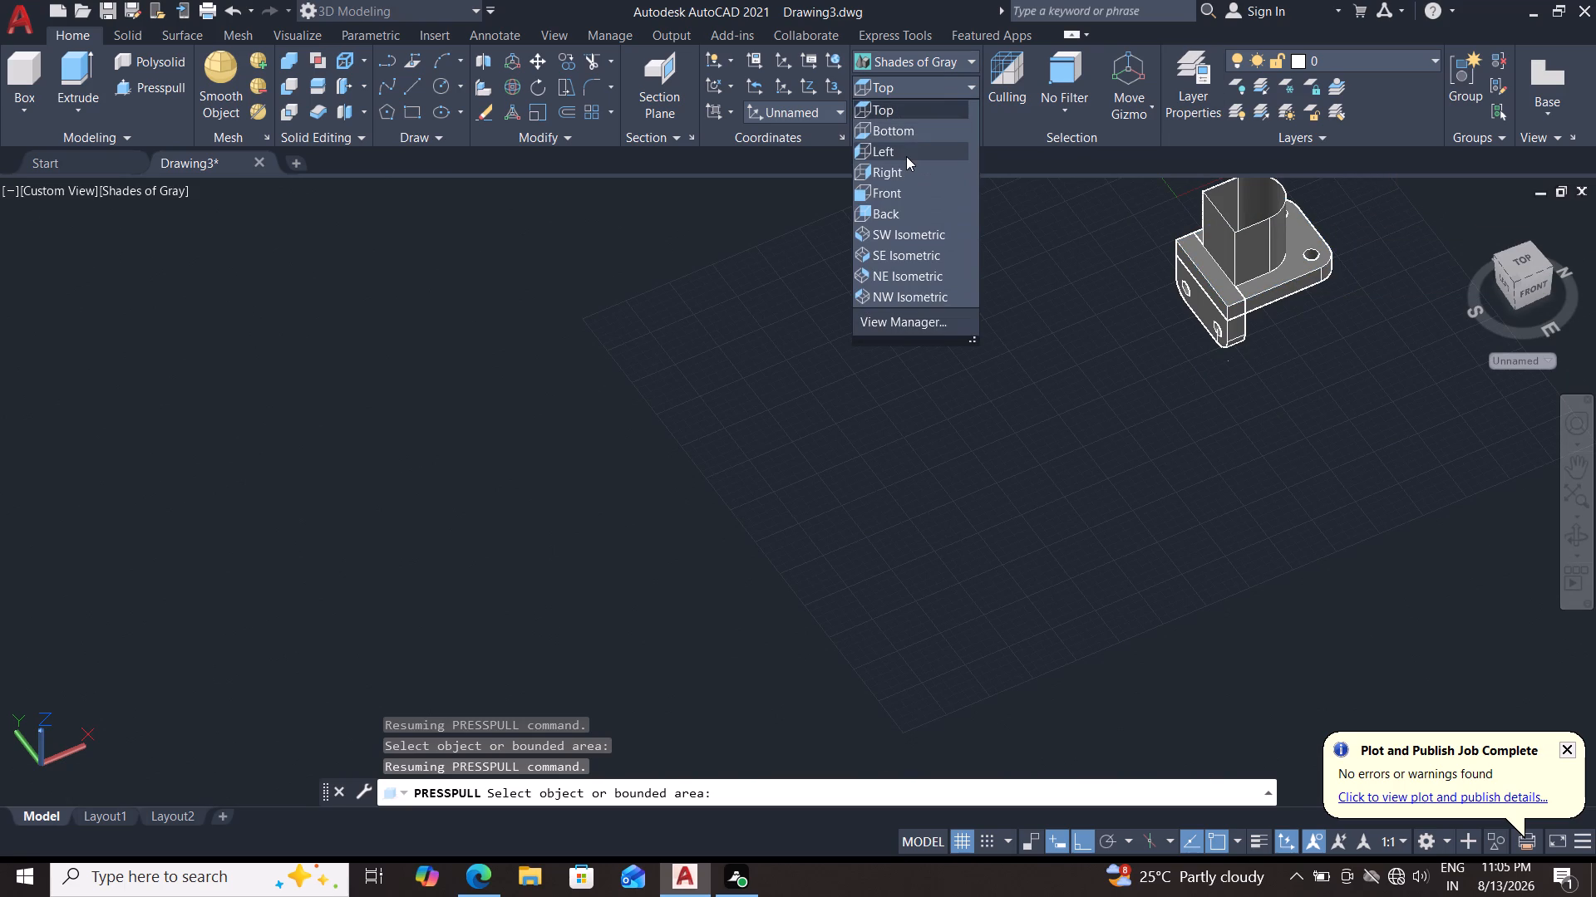
{"action": "left_click", "coordinate": [906, 156]}
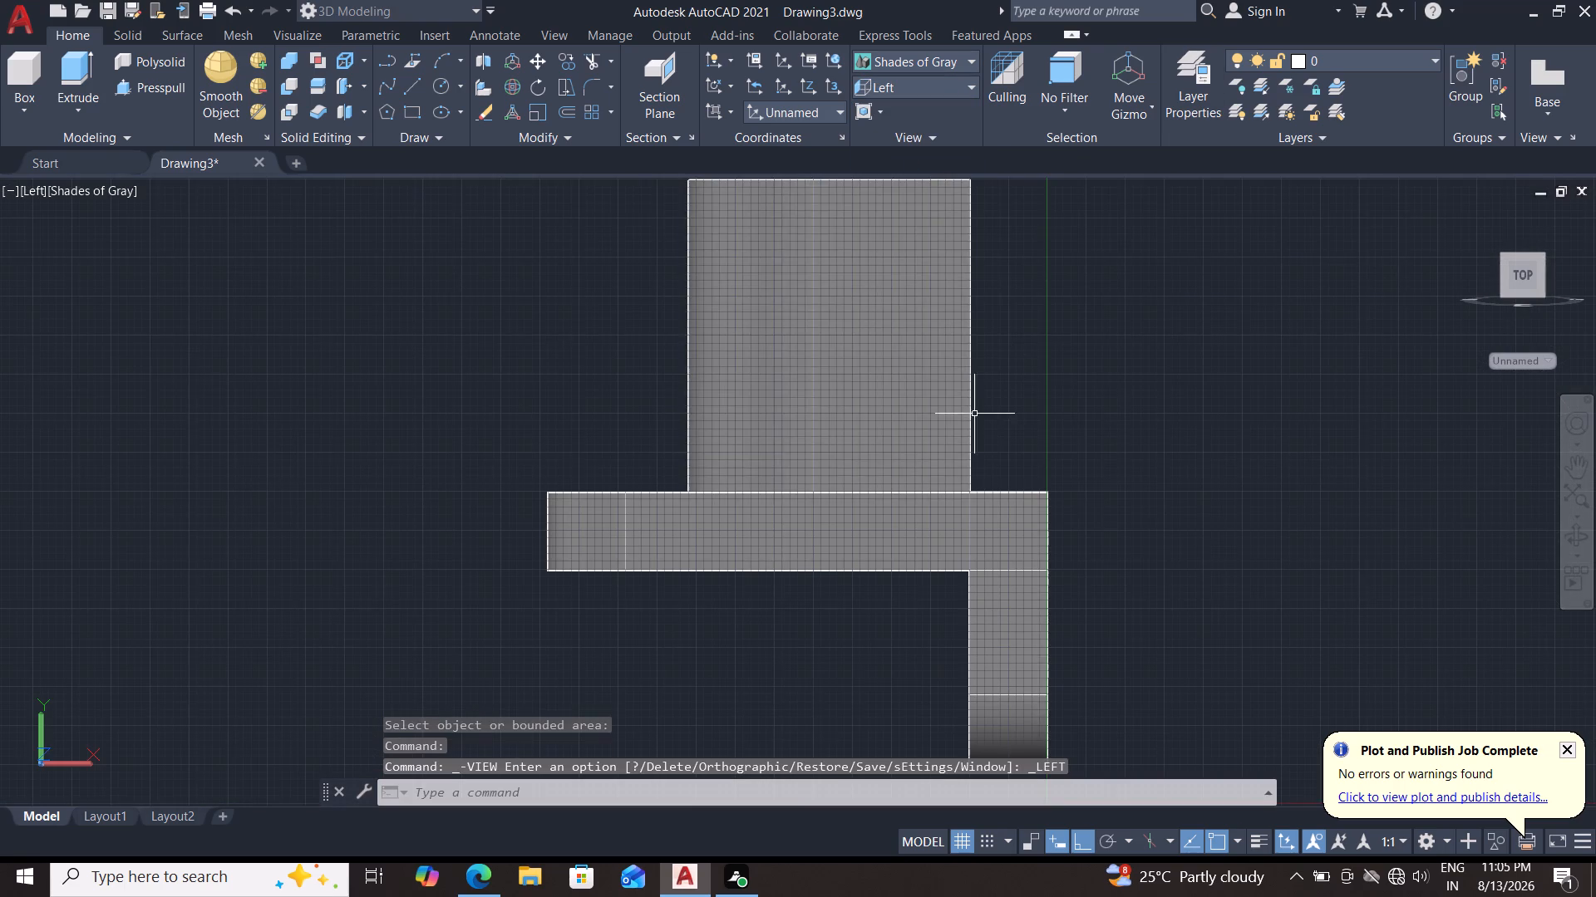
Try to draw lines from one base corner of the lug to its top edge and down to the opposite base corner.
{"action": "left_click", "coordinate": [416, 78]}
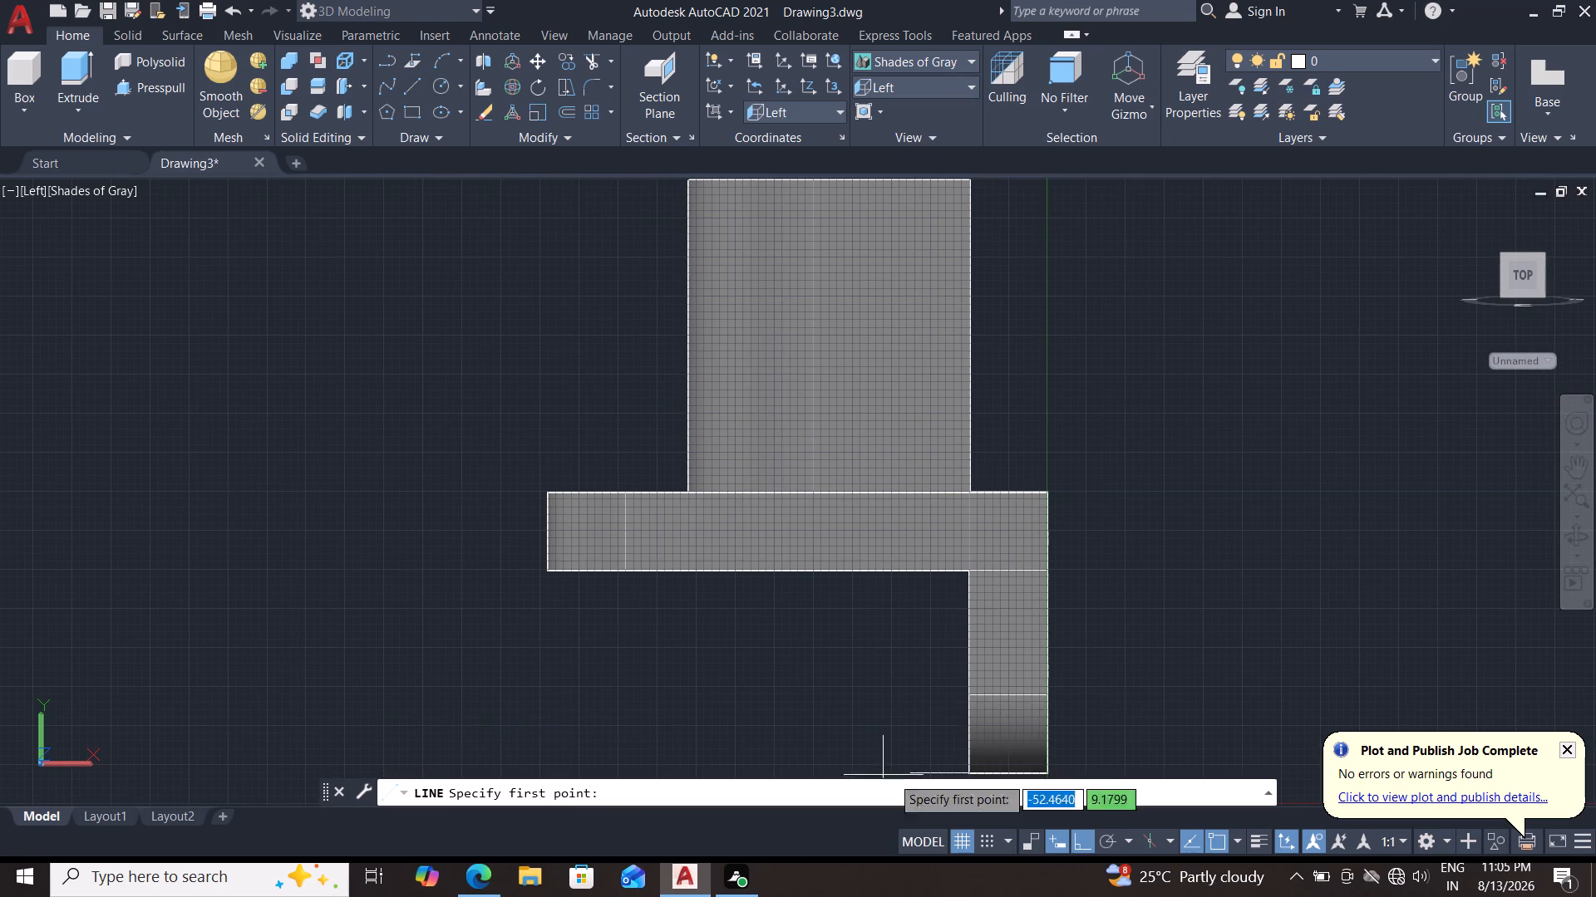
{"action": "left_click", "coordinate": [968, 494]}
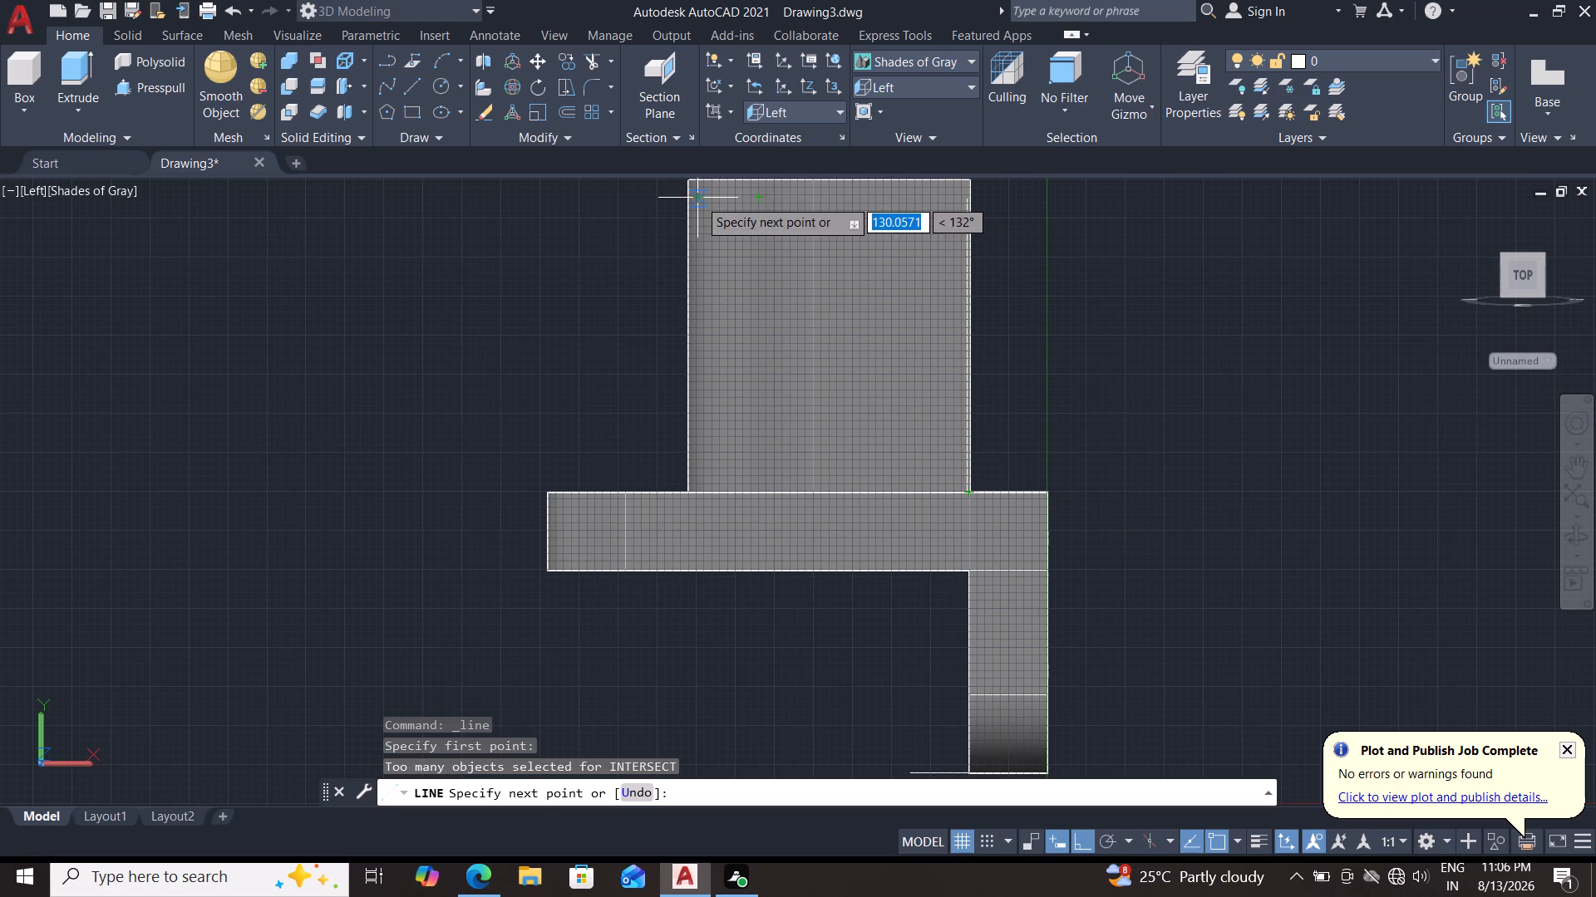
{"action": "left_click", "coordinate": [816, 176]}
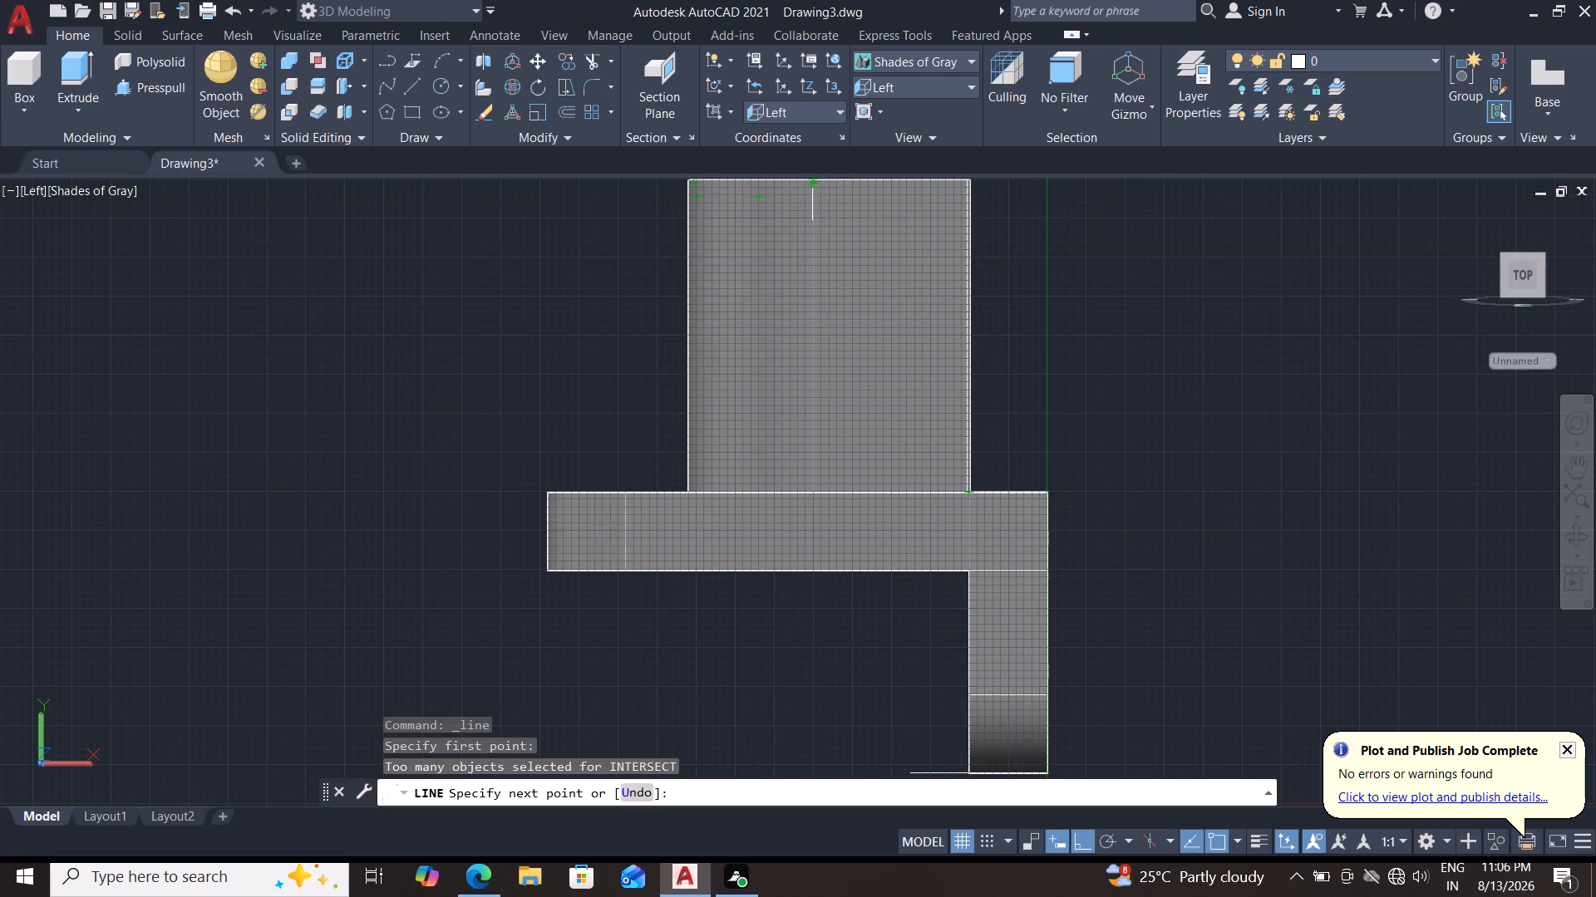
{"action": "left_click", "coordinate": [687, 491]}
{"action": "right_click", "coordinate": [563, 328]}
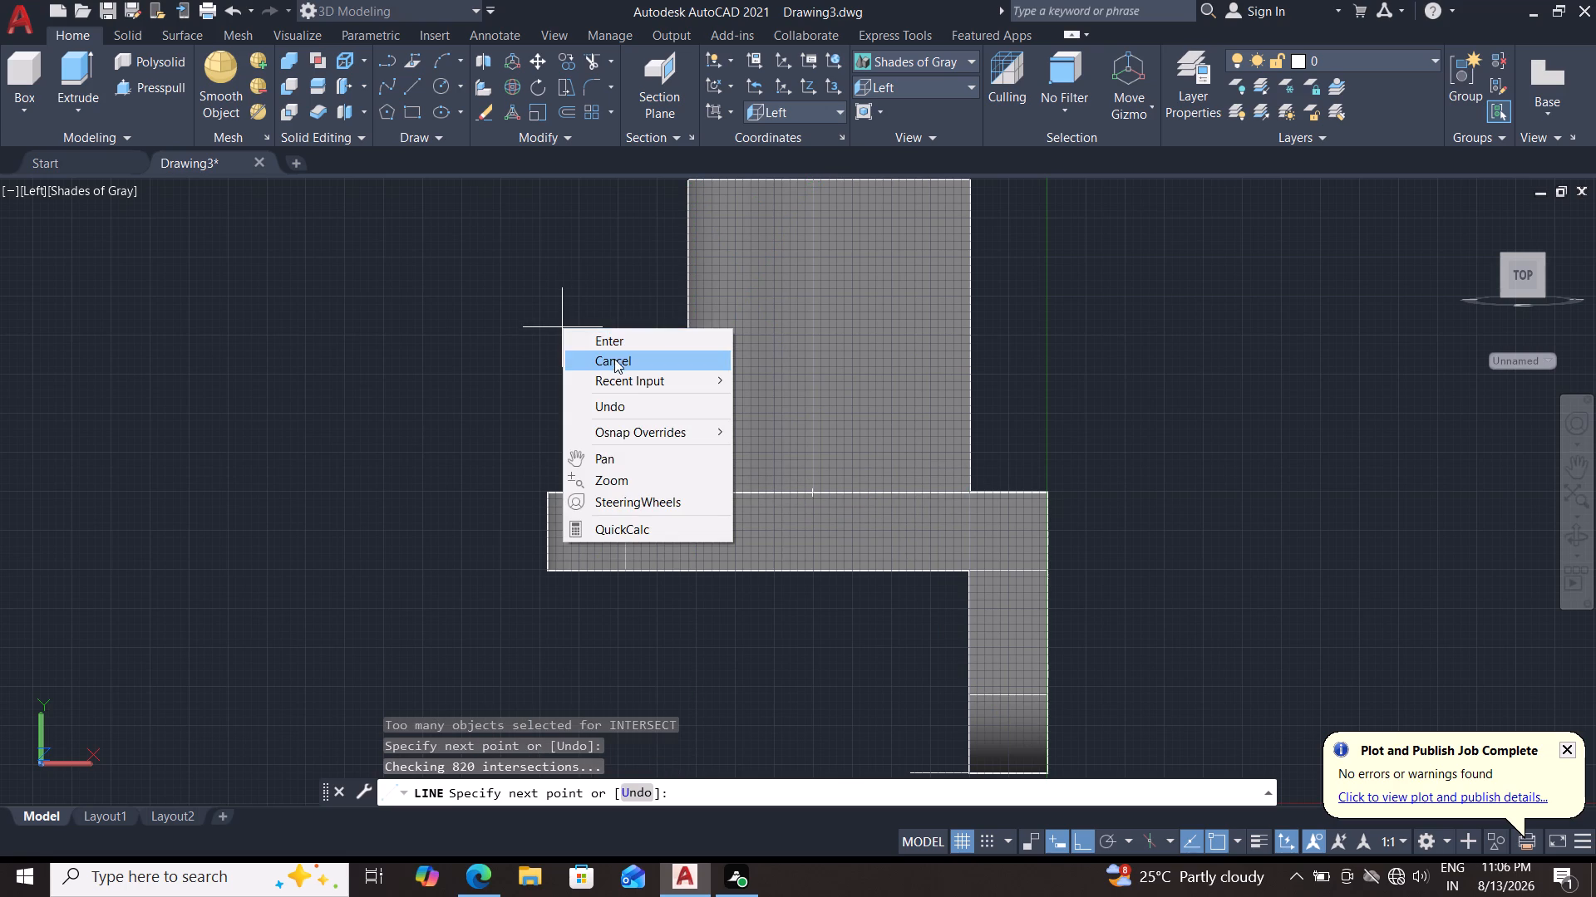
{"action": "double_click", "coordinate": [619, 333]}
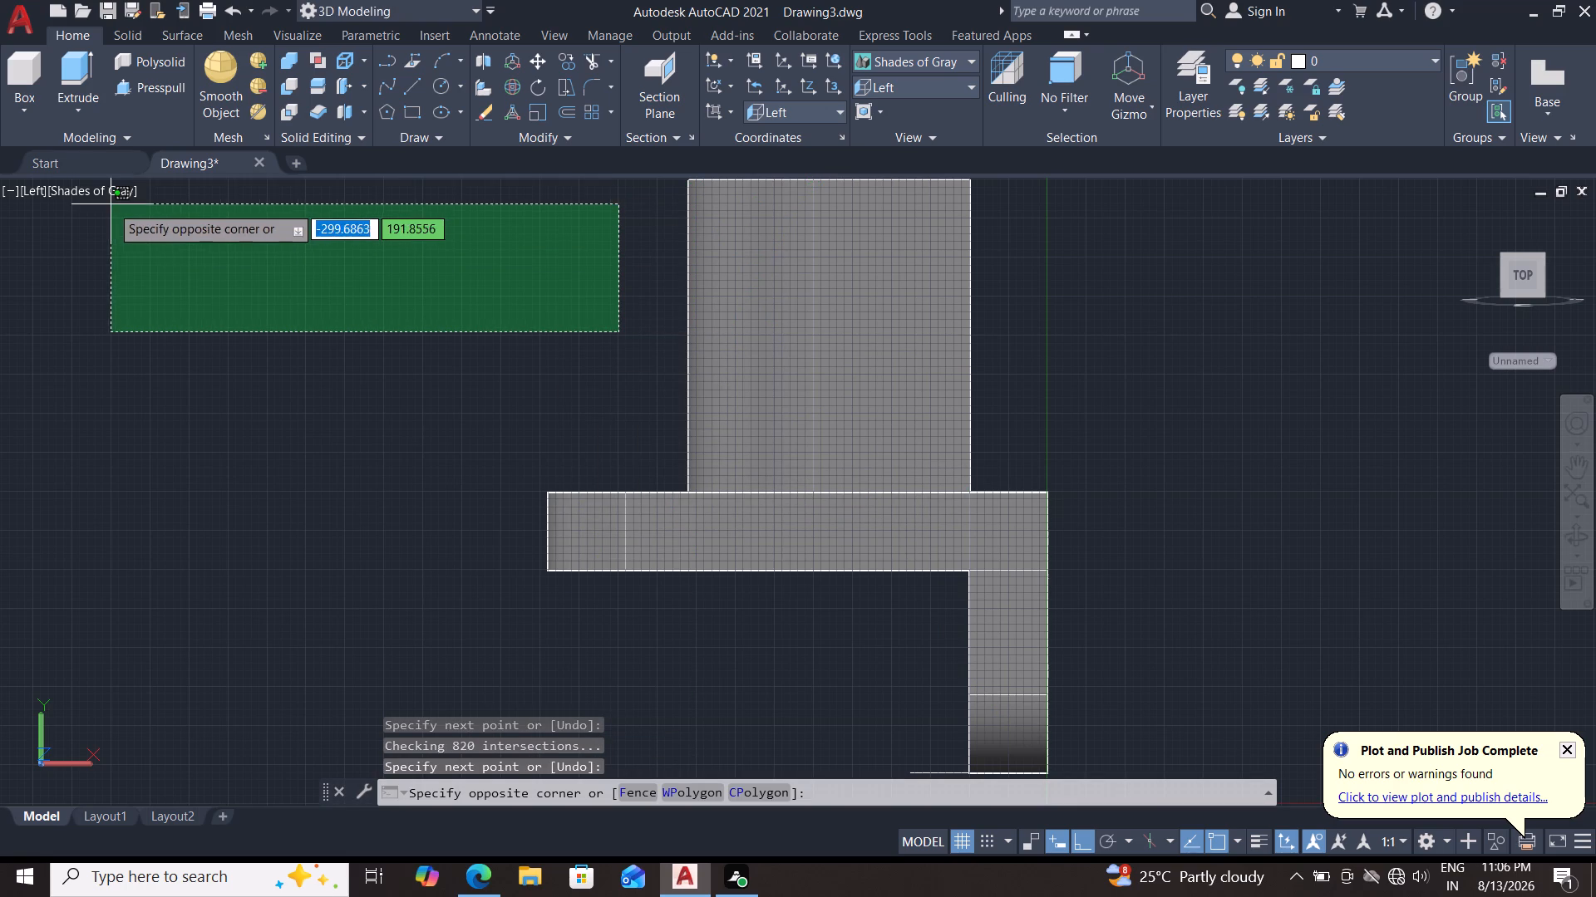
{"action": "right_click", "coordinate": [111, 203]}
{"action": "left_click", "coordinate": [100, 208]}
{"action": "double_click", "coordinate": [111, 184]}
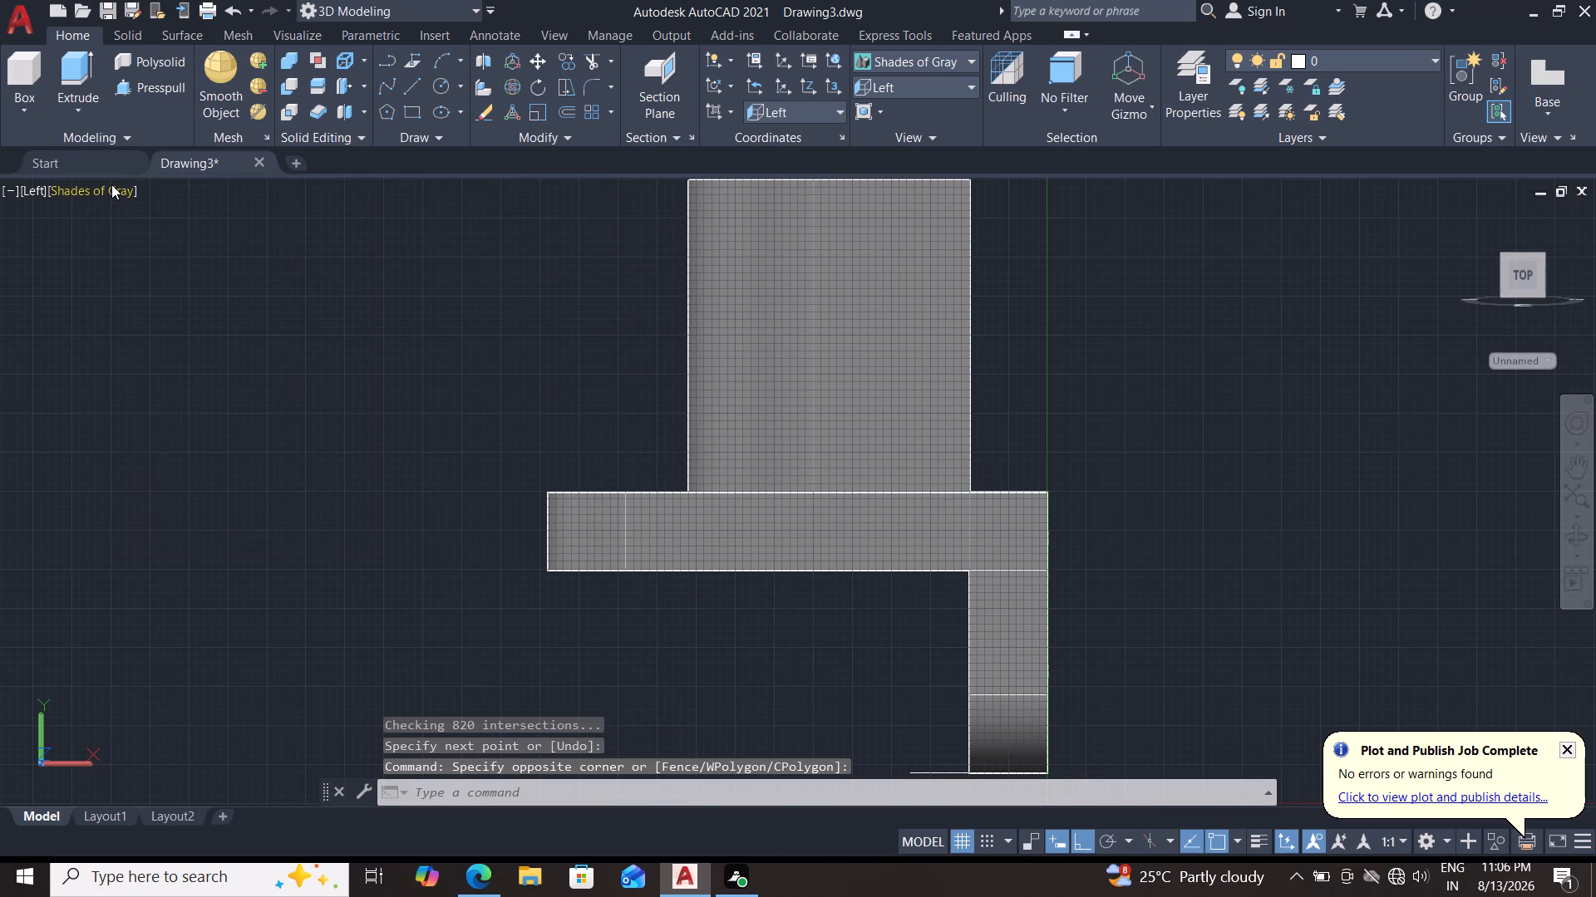
Set the visual style to 2D Wireframe.
{"action": "left_click", "coordinate": [114, 191]}
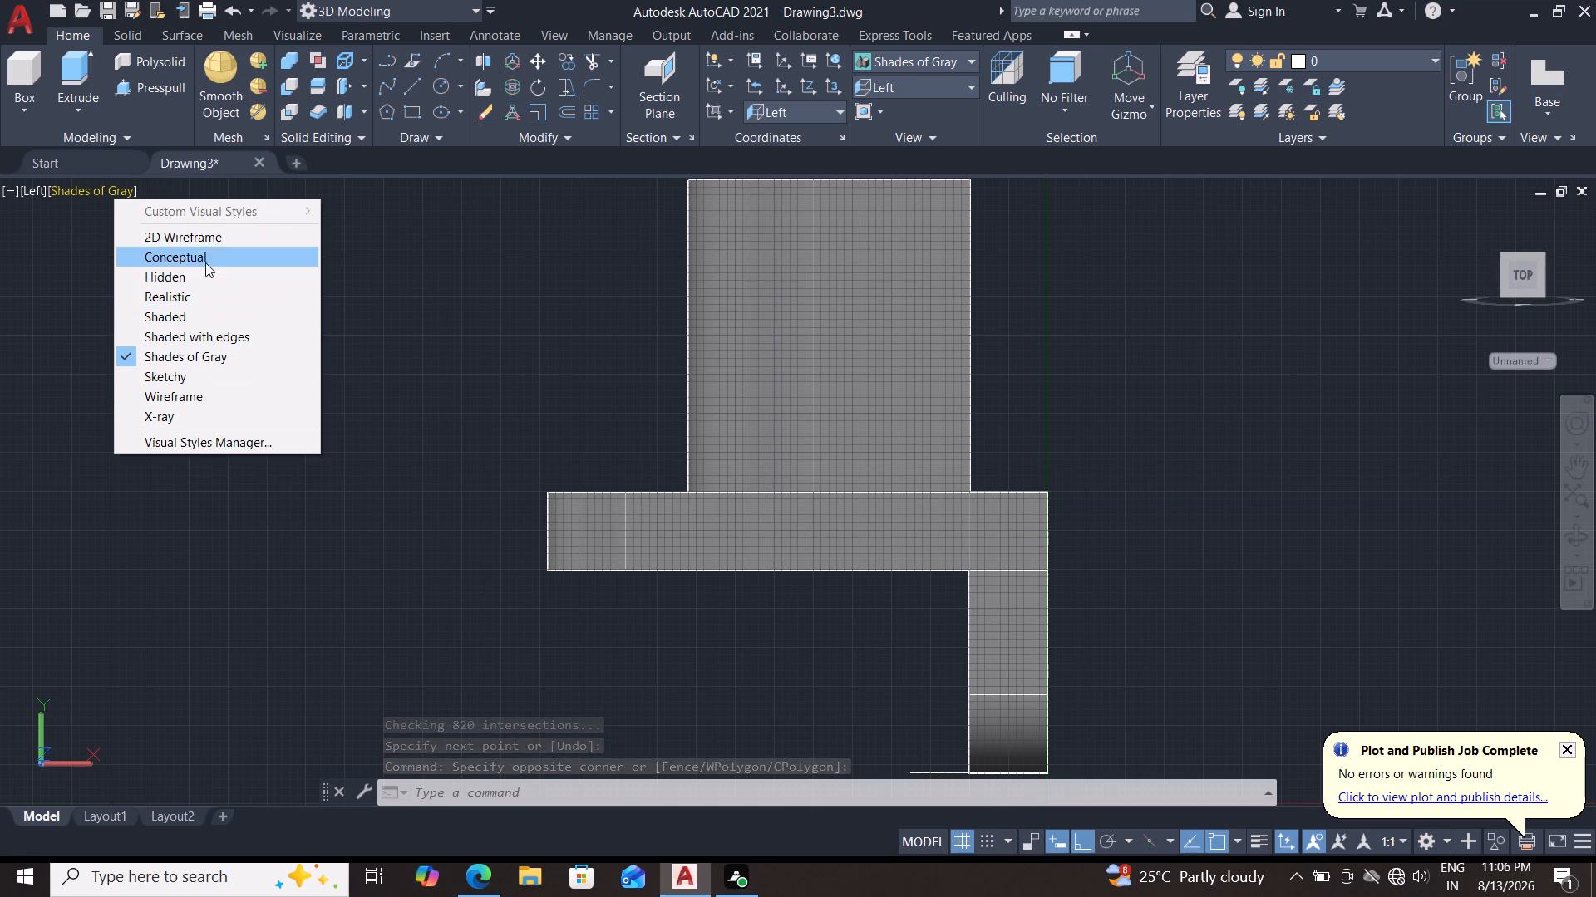
{"action": "double_click", "coordinate": [218, 246]}
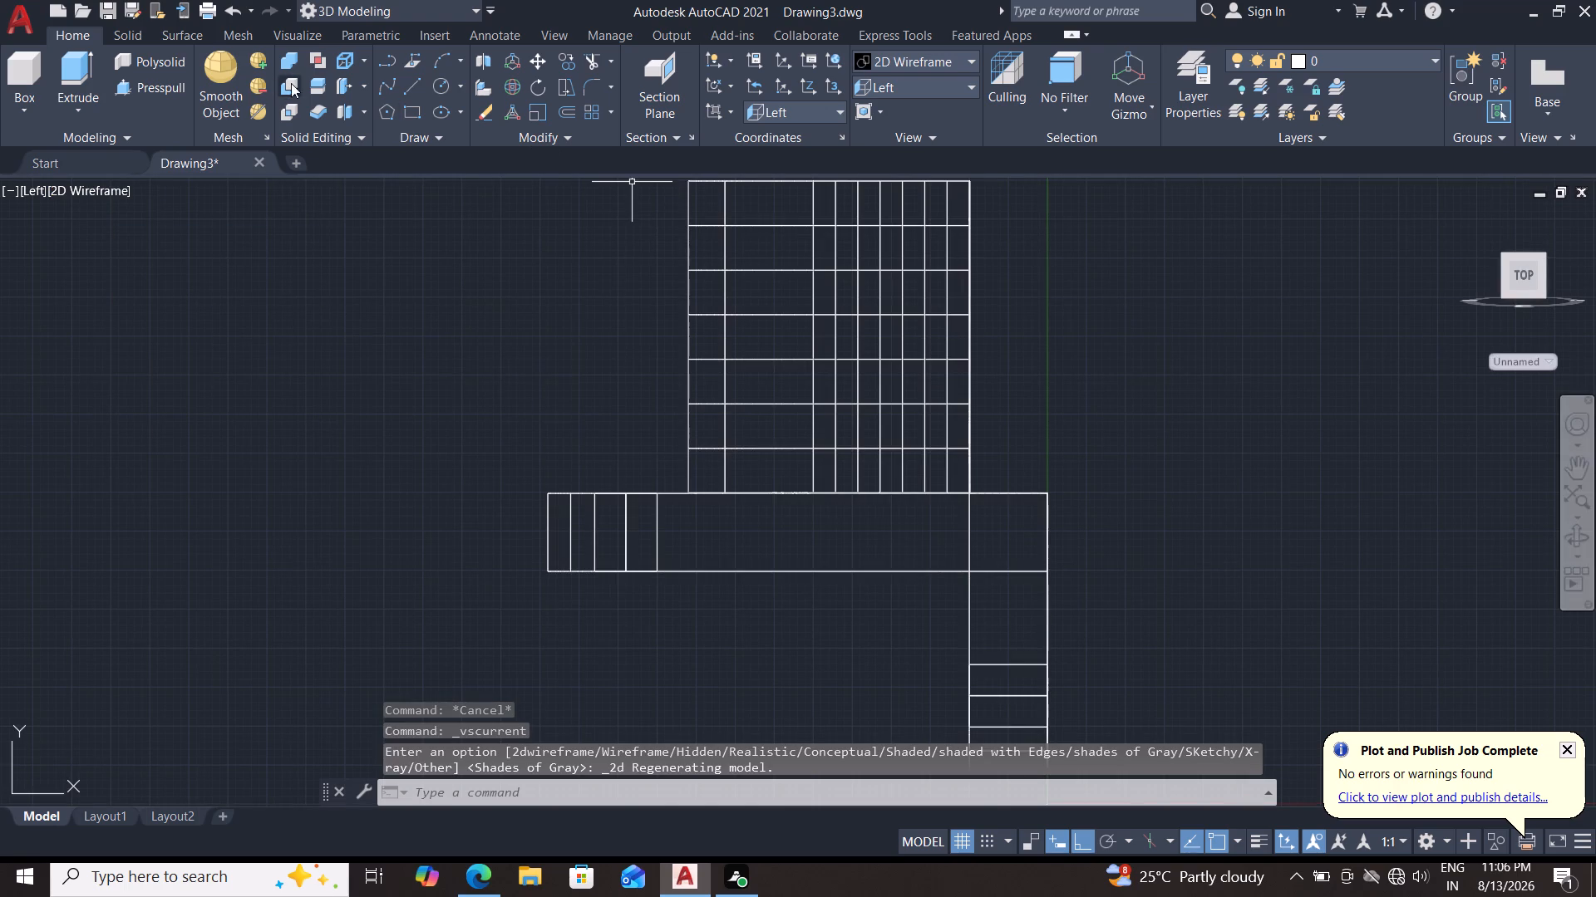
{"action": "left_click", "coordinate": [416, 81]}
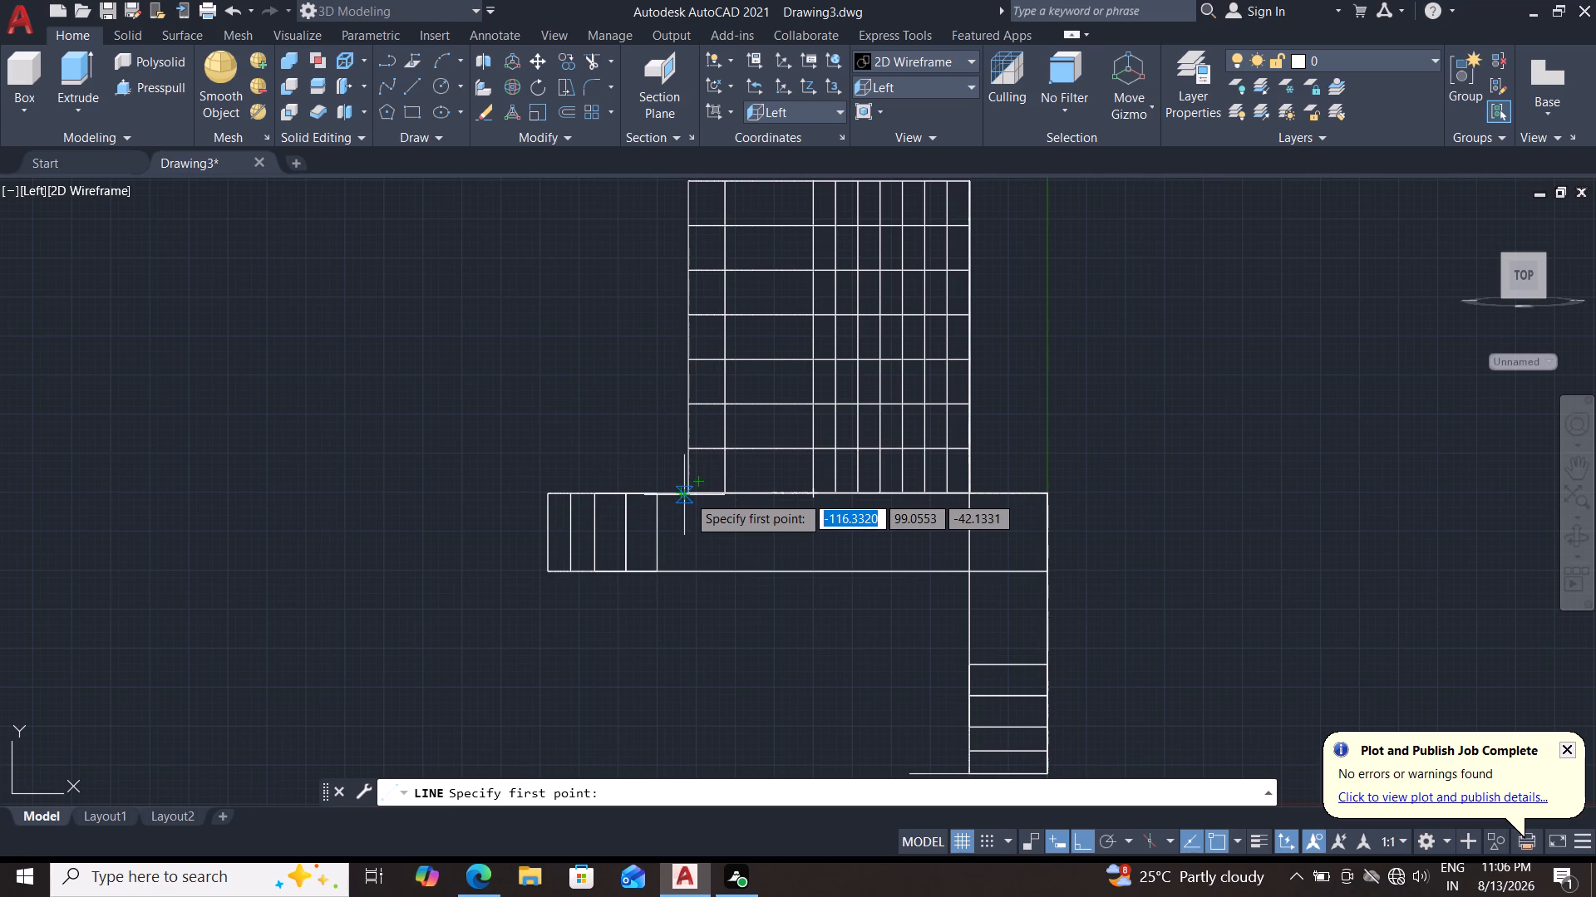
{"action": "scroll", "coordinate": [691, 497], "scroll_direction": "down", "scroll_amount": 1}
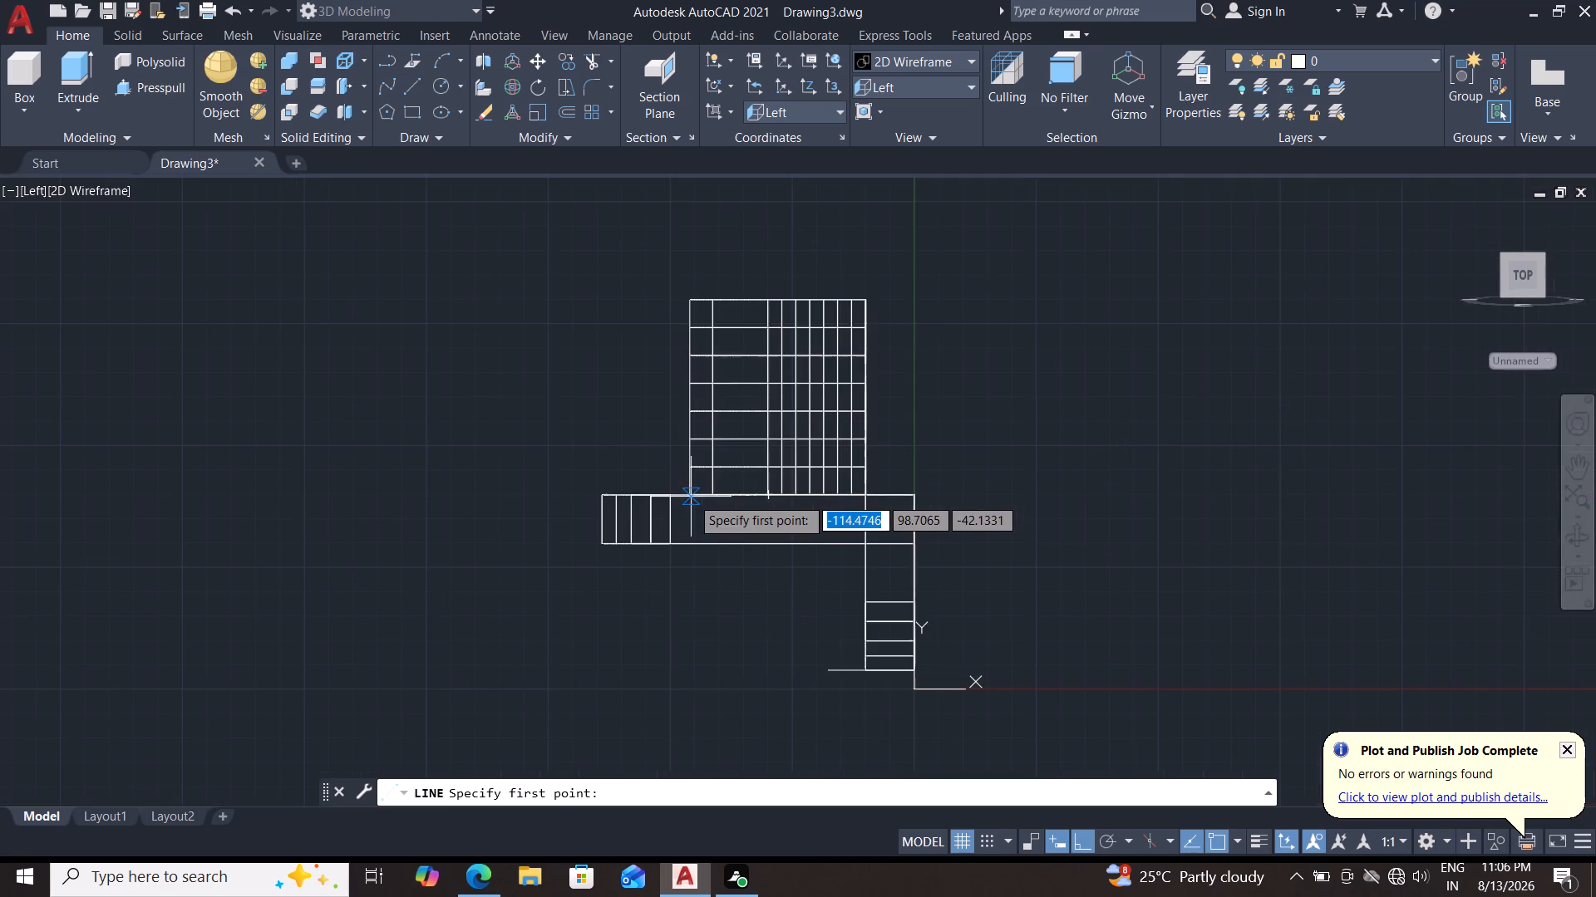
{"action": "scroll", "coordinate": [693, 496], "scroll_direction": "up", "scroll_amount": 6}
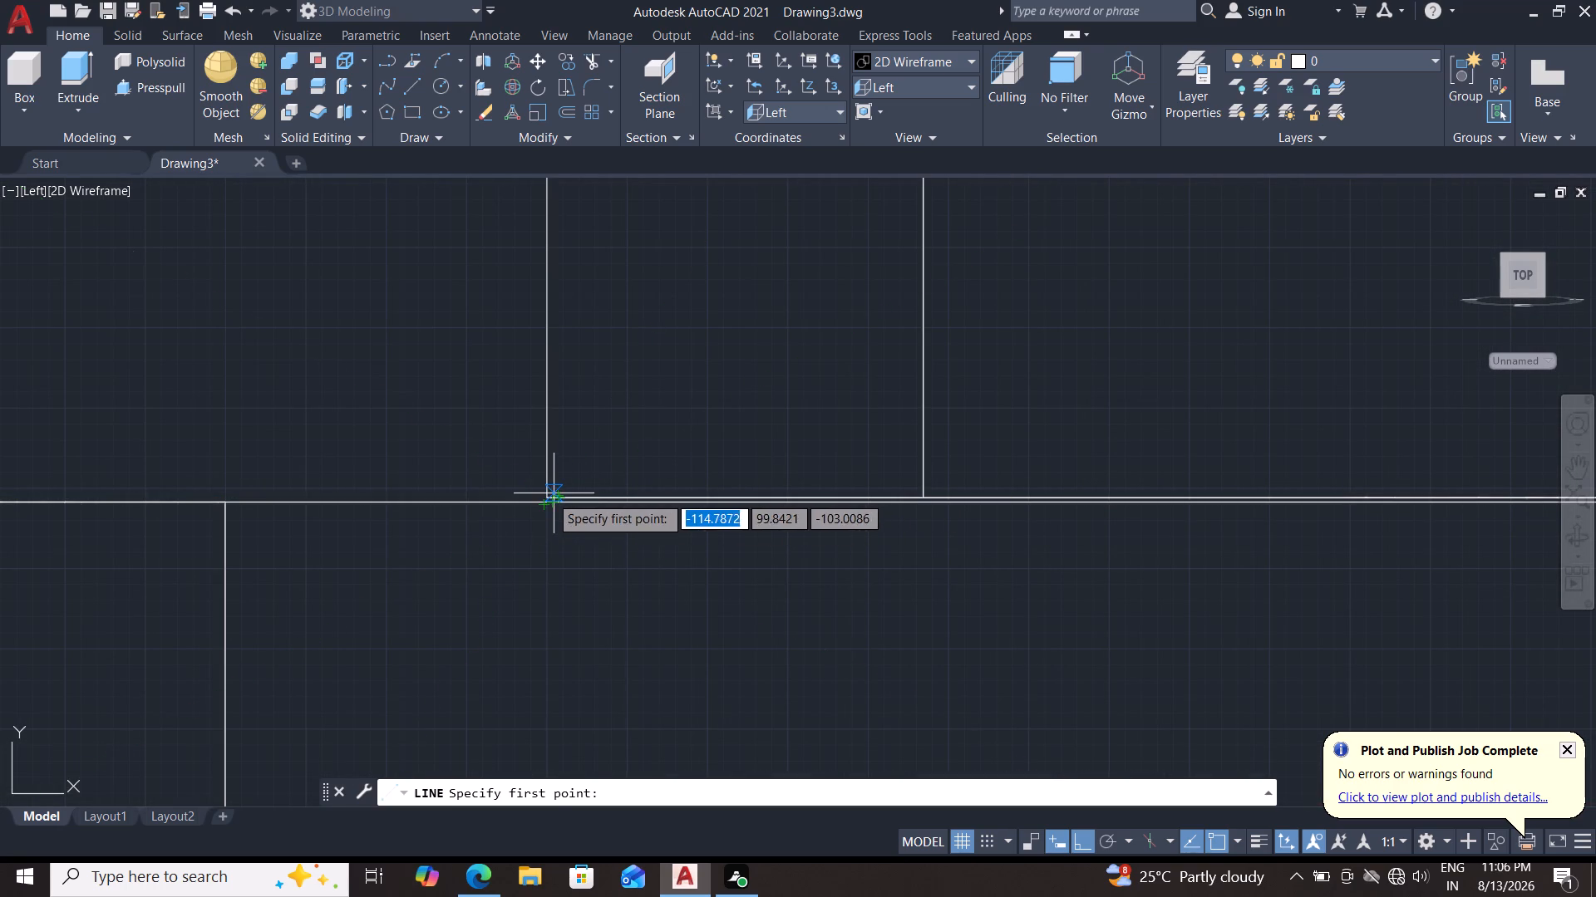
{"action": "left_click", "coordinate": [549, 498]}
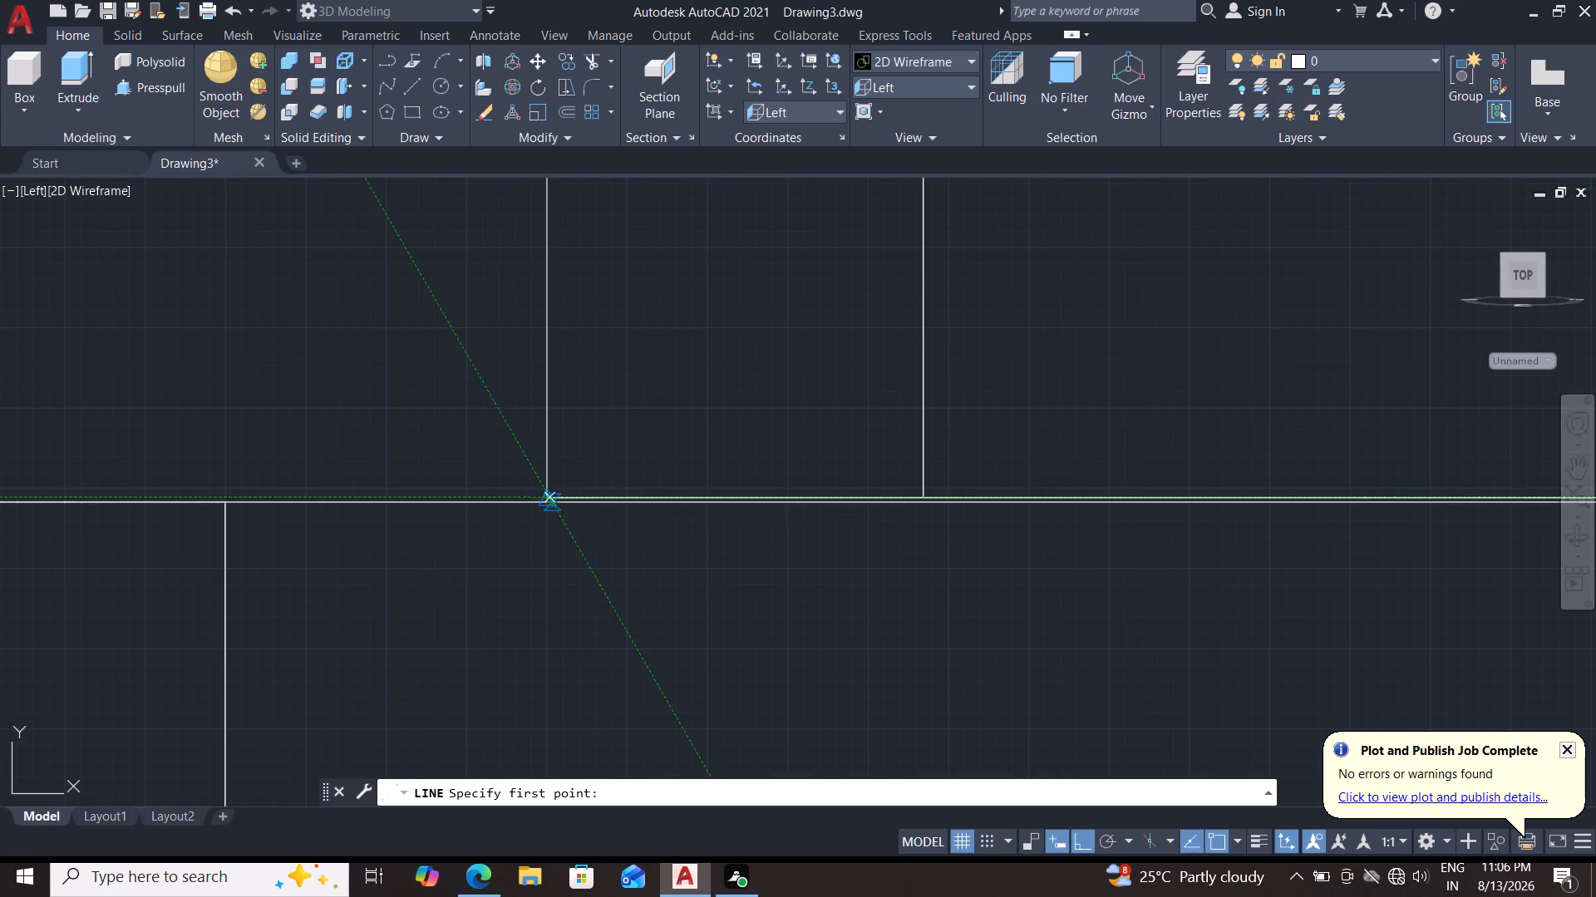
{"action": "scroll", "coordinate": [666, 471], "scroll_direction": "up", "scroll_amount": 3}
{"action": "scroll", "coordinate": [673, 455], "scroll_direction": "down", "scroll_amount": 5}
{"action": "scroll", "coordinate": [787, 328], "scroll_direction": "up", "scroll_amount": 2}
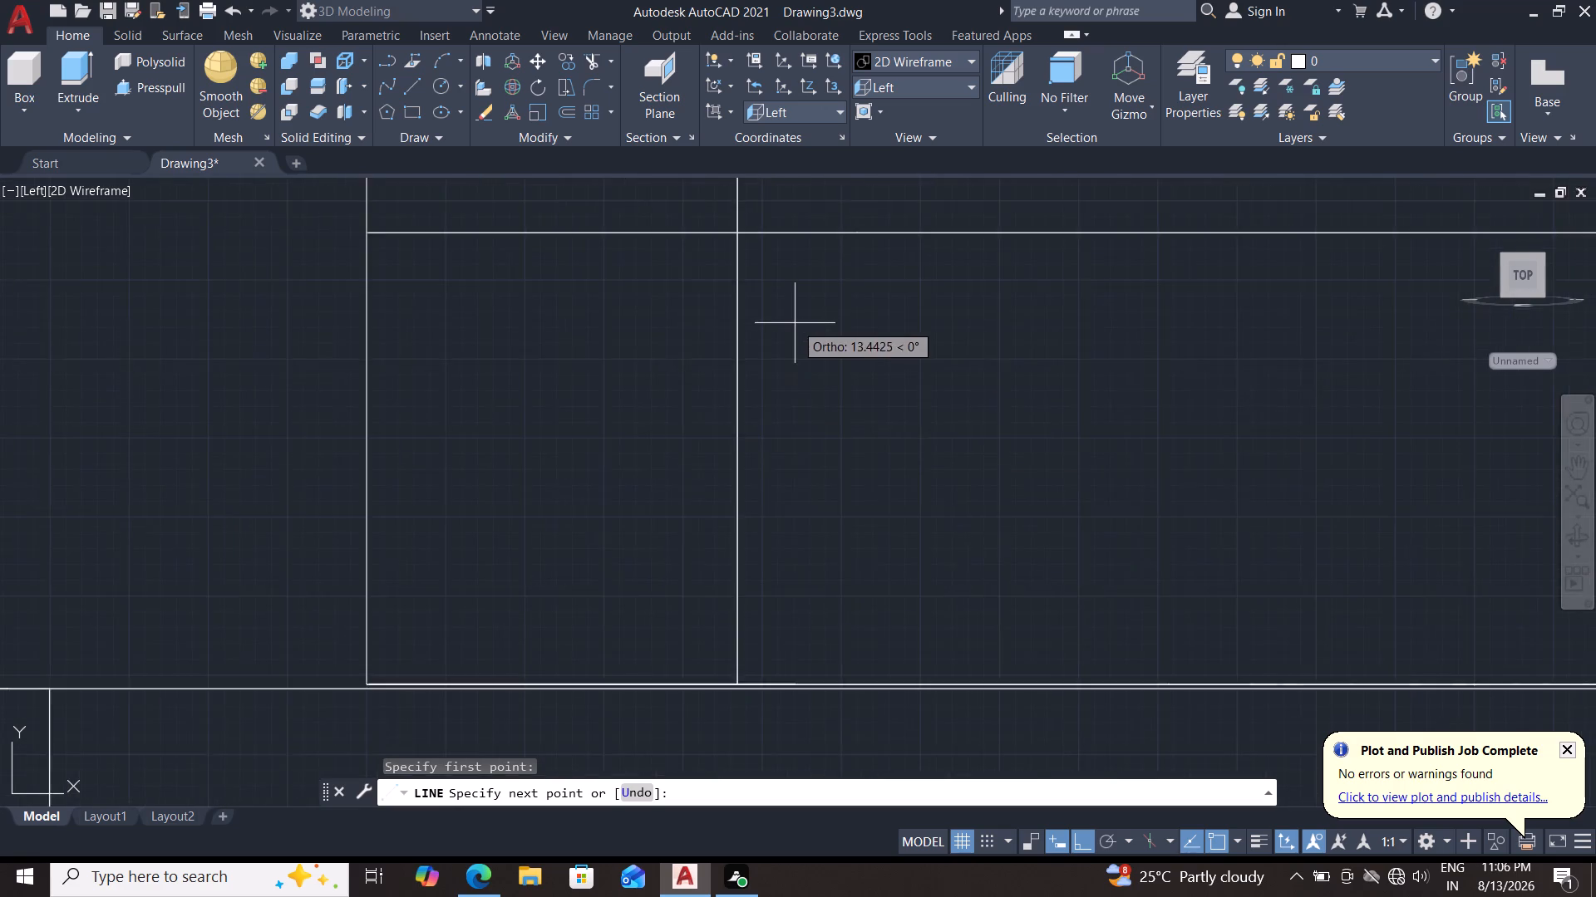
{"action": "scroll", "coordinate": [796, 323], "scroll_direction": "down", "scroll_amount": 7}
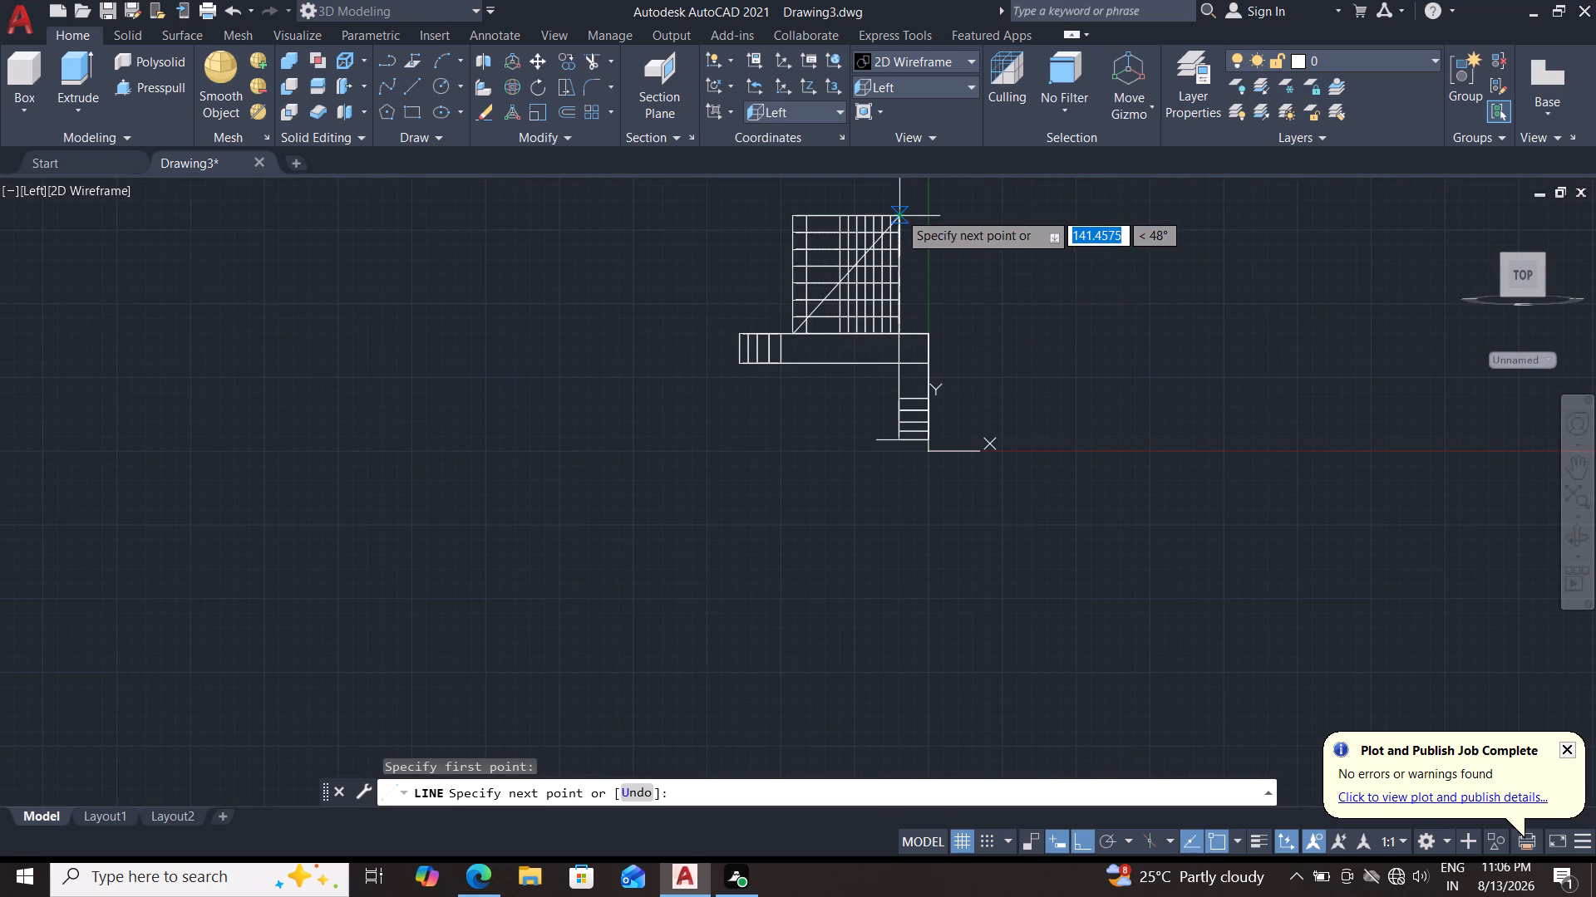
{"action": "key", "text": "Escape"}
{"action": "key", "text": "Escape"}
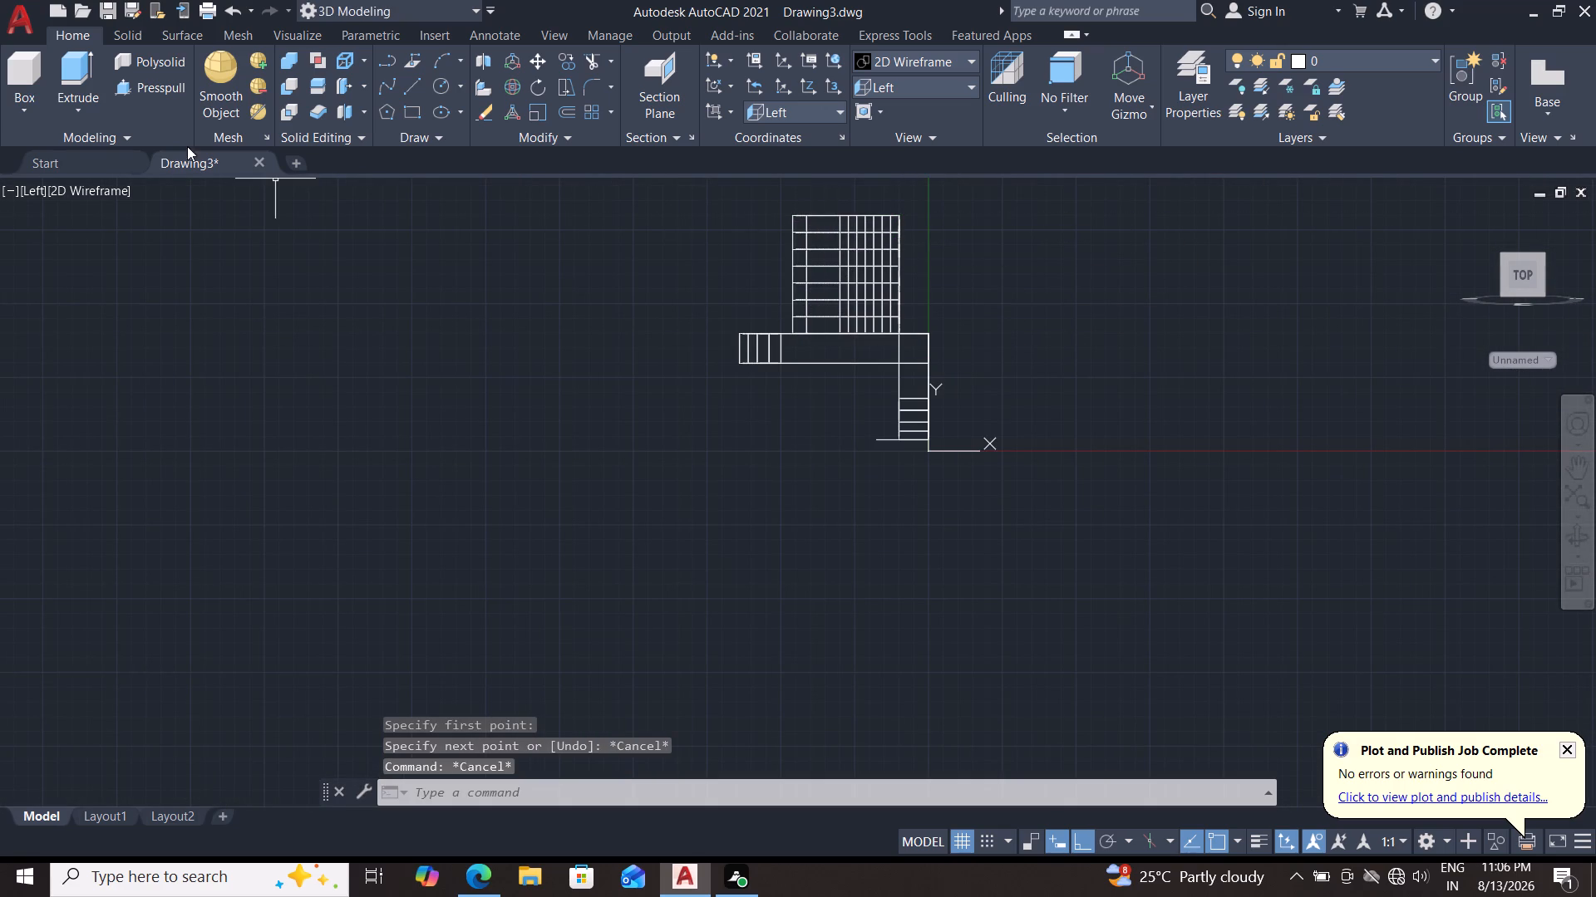
Draw two connected sloping lines from one lug base corner to near the top edge's middle and down to the opposite base corner.
{"action": "left_click", "coordinate": [408, 91]}
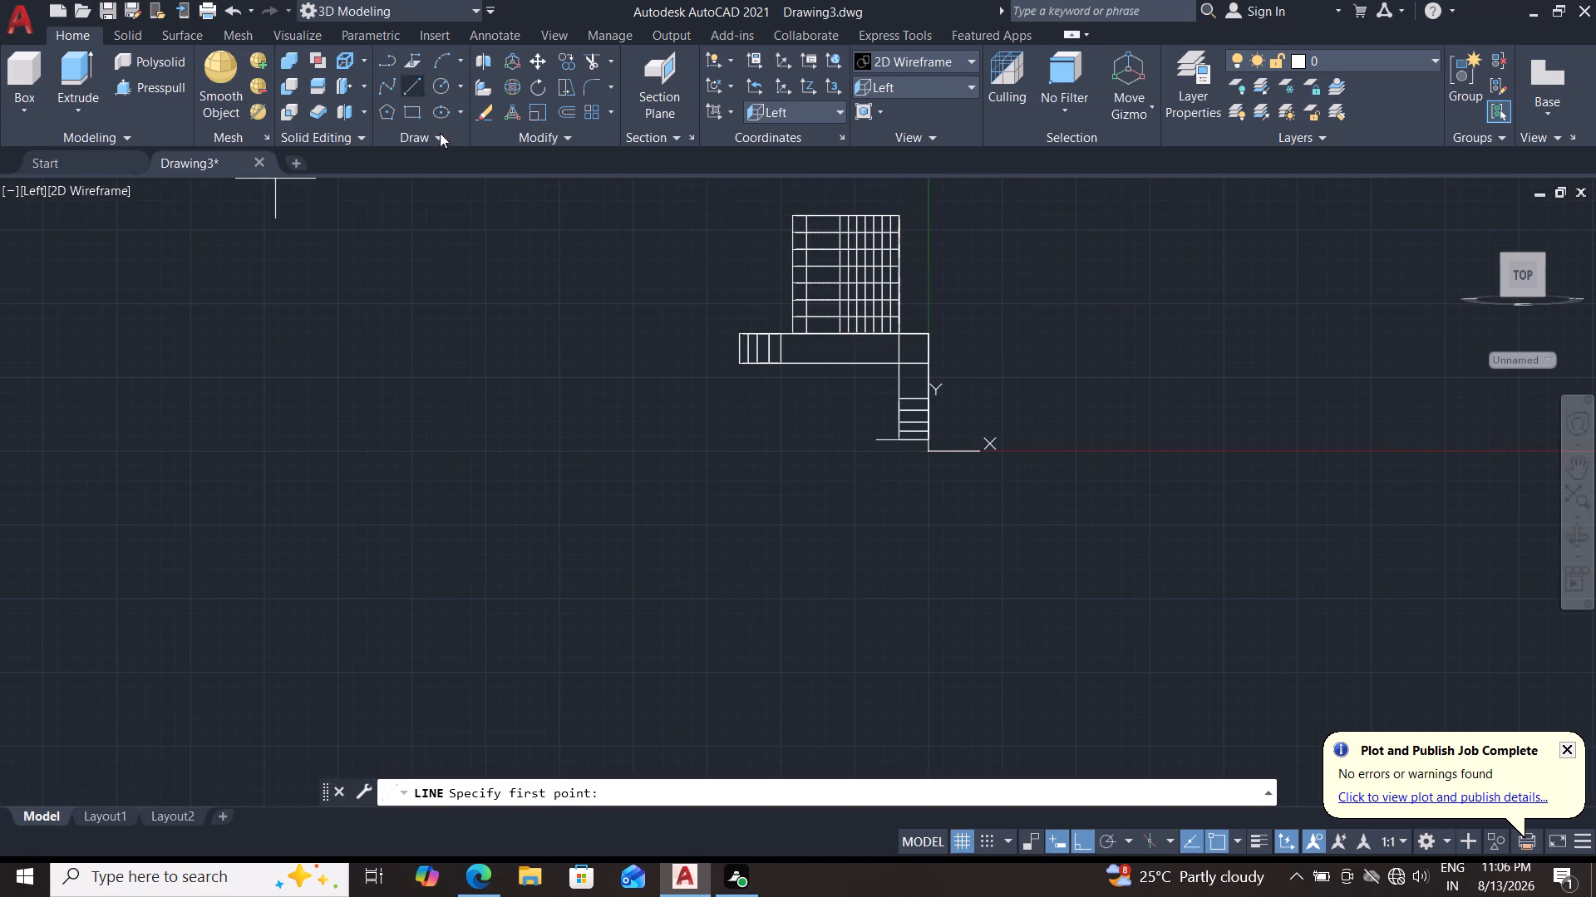
{"action": "left_click", "coordinate": [791, 336]}
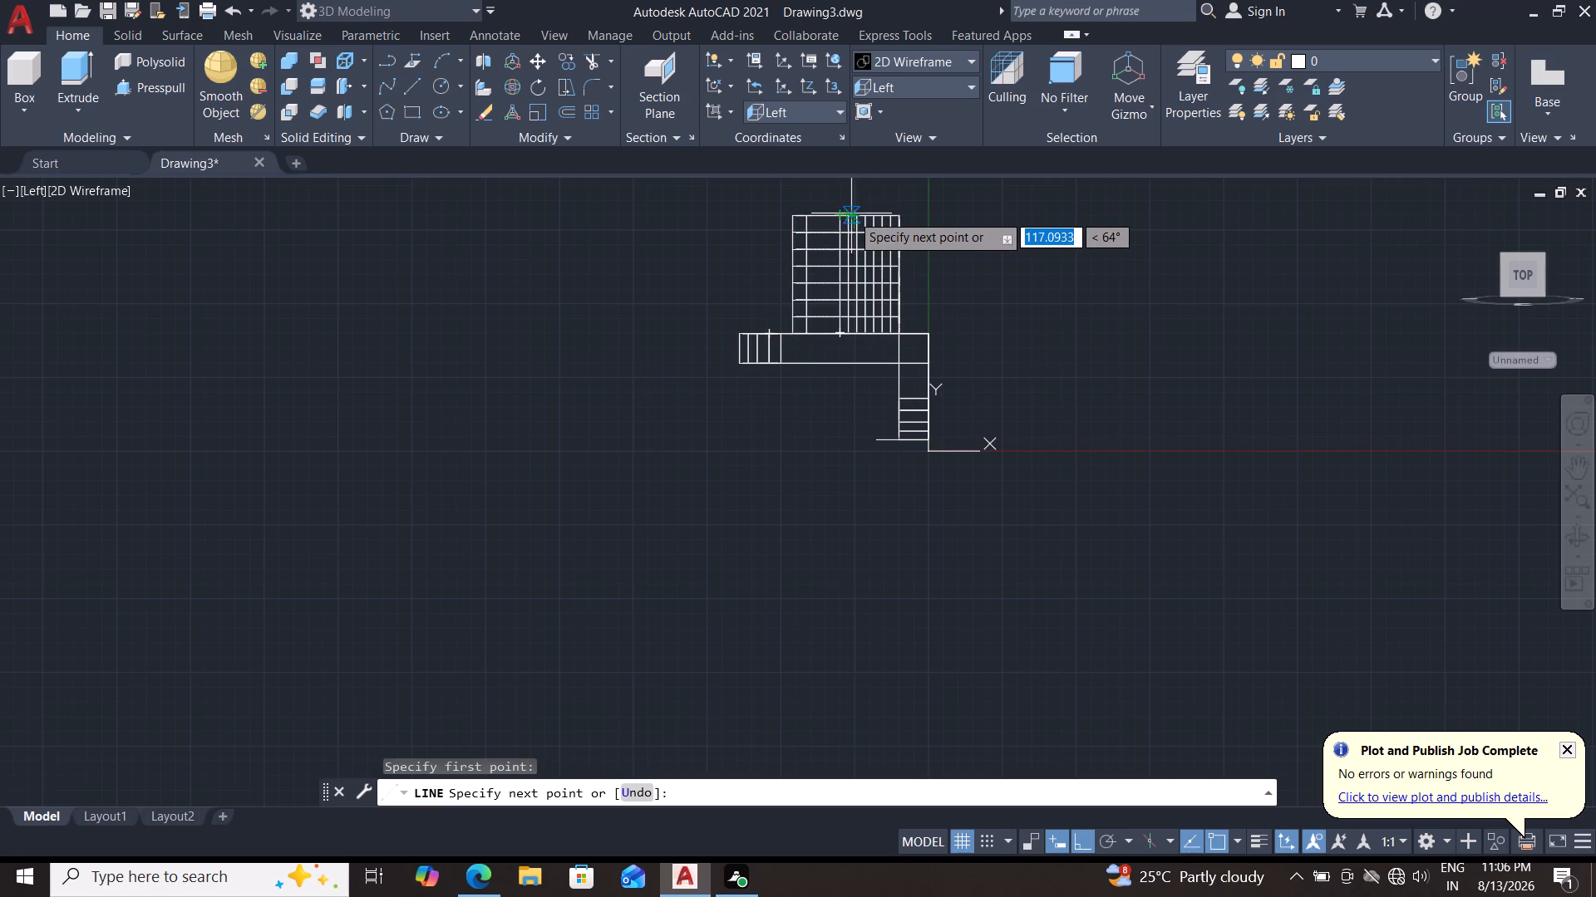
{"action": "left_click", "coordinate": [848, 213]}
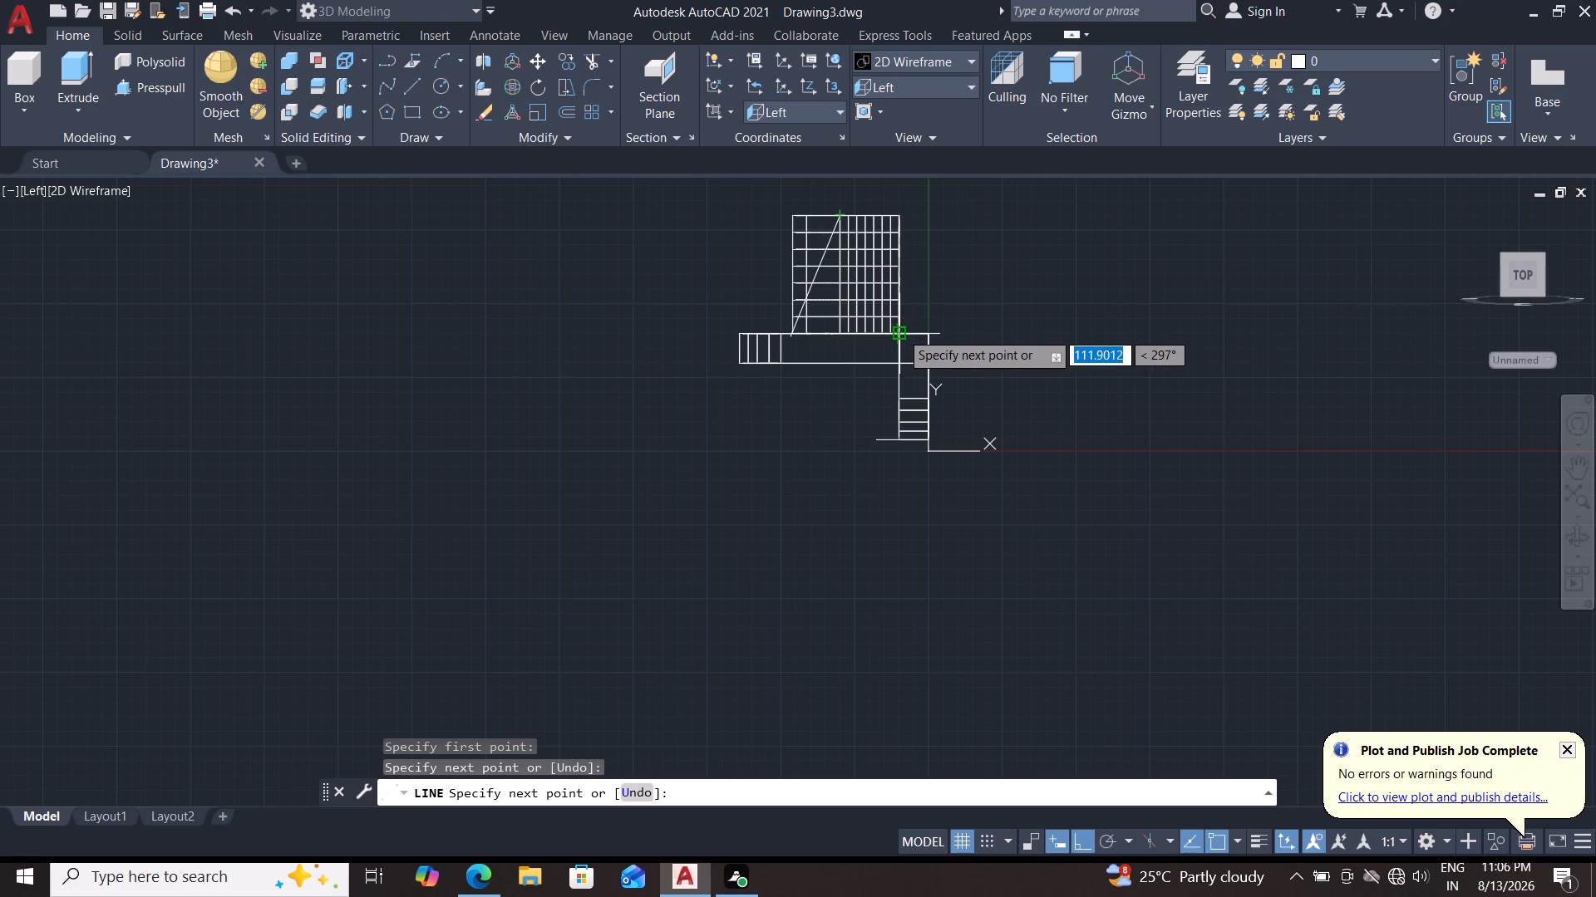
{"action": "double_click", "coordinate": [900, 331]}
{"action": "right_click", "coordinate": [975, 311]}
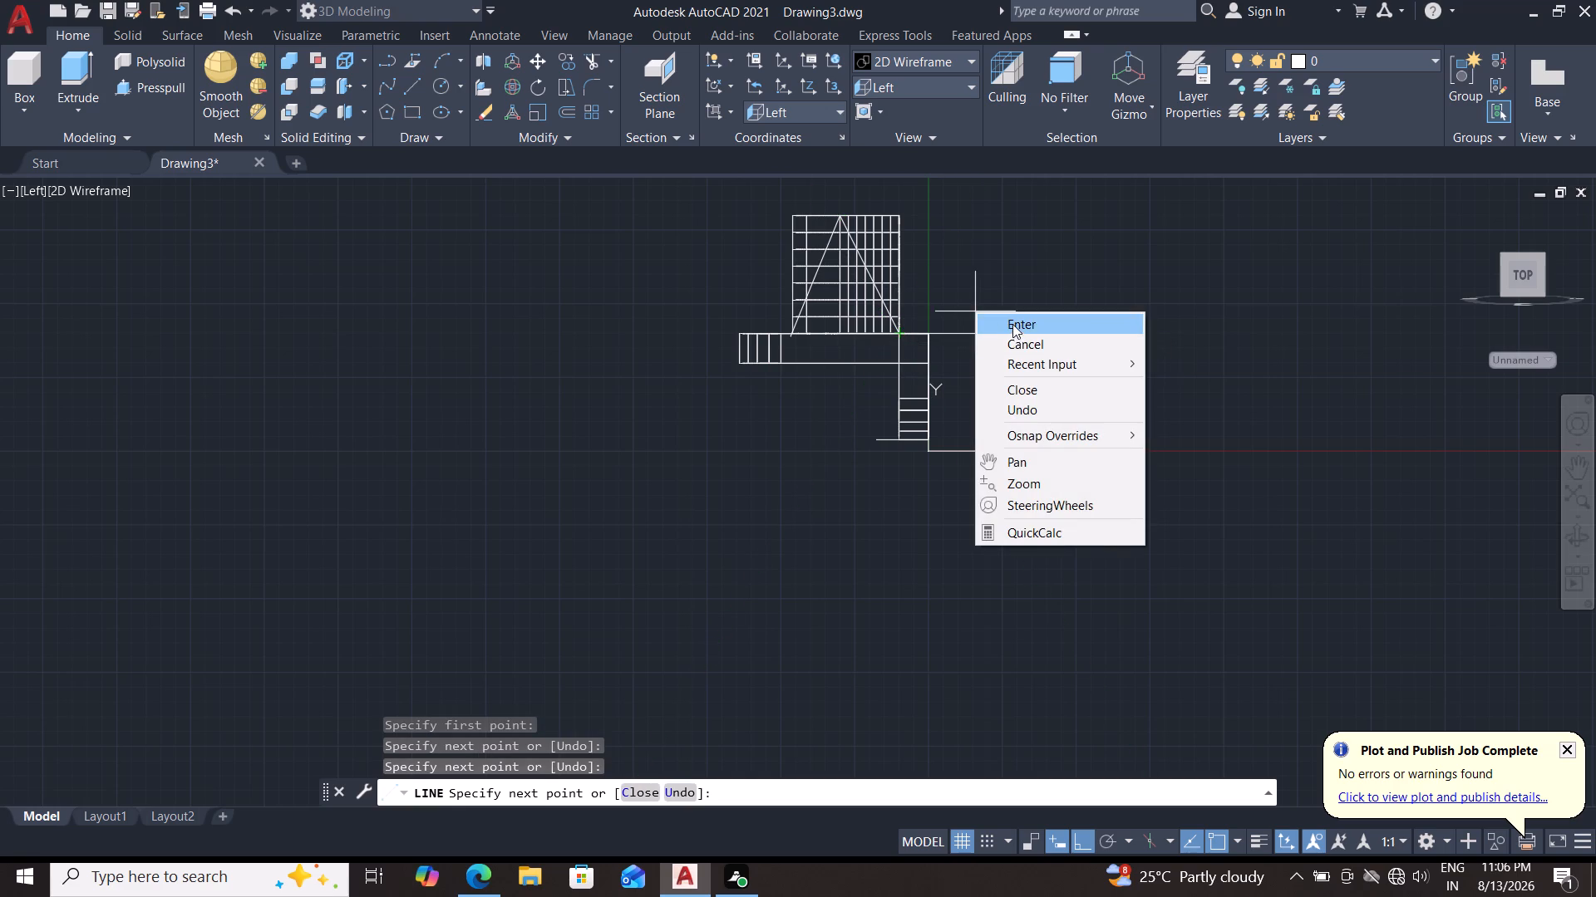
{"action": "left_click", "coordinate": [1012, 324]}
Draw connected lines from the triangle's apex along the lug's top edge to its rounded-side corner and down to the base.
{"action": "scroll", "coordinate": [902, 190], "scroll_direction": "down", "scroll_amount": 2}
{"action": "scroll", "coordinate": [898, 194], "scroll_direction": "up", "scroll_amount": 4}
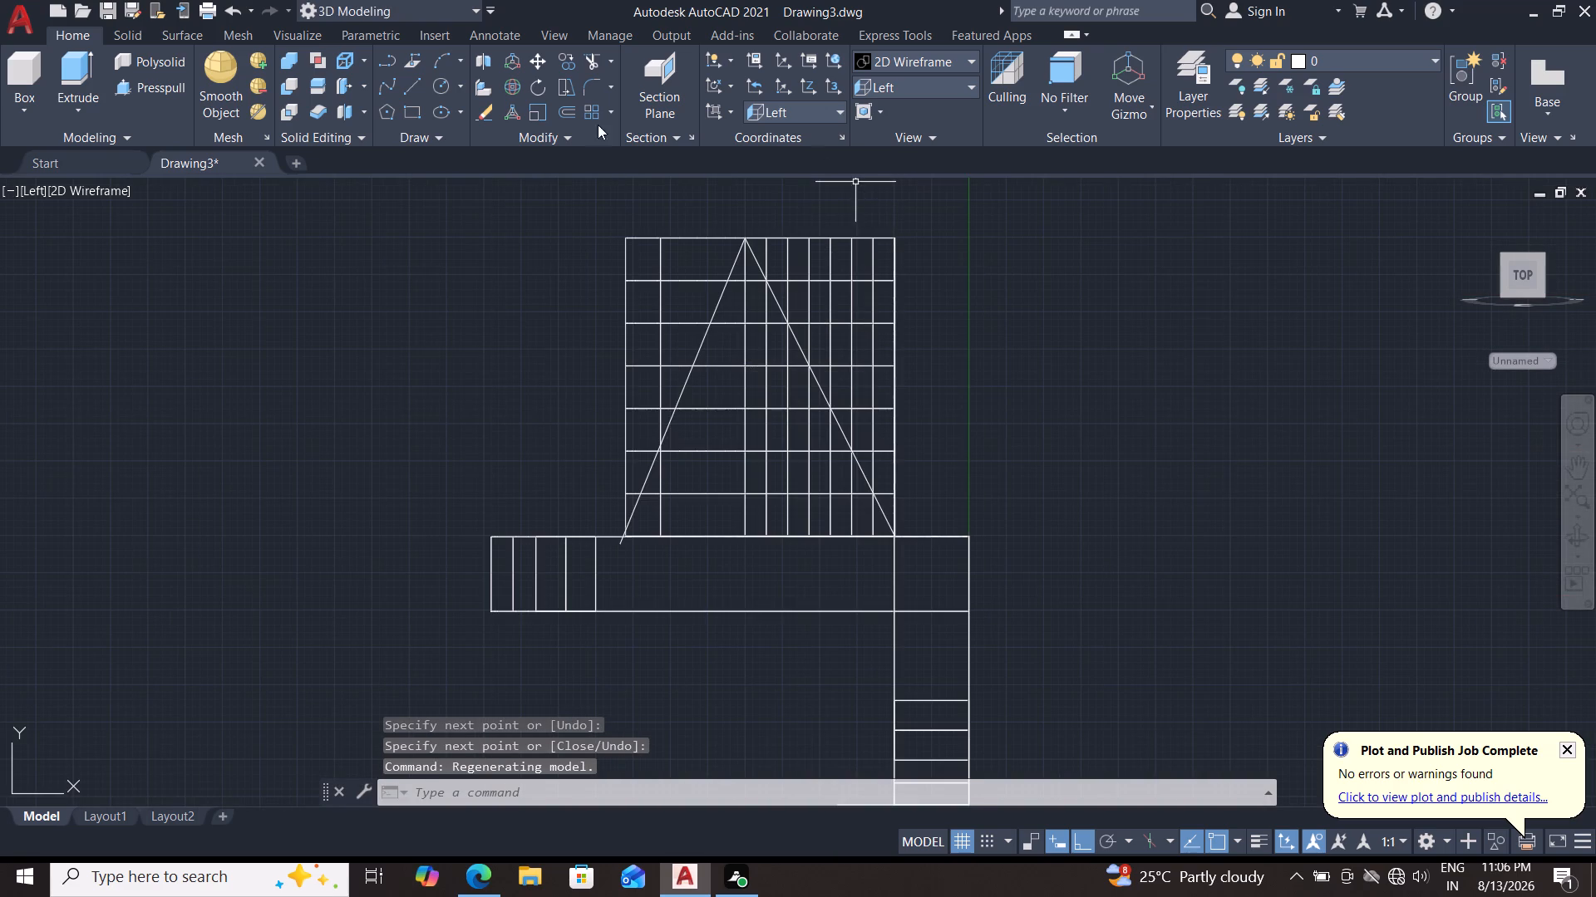
{"action": "left_click", "coordinate": [160, 86]}
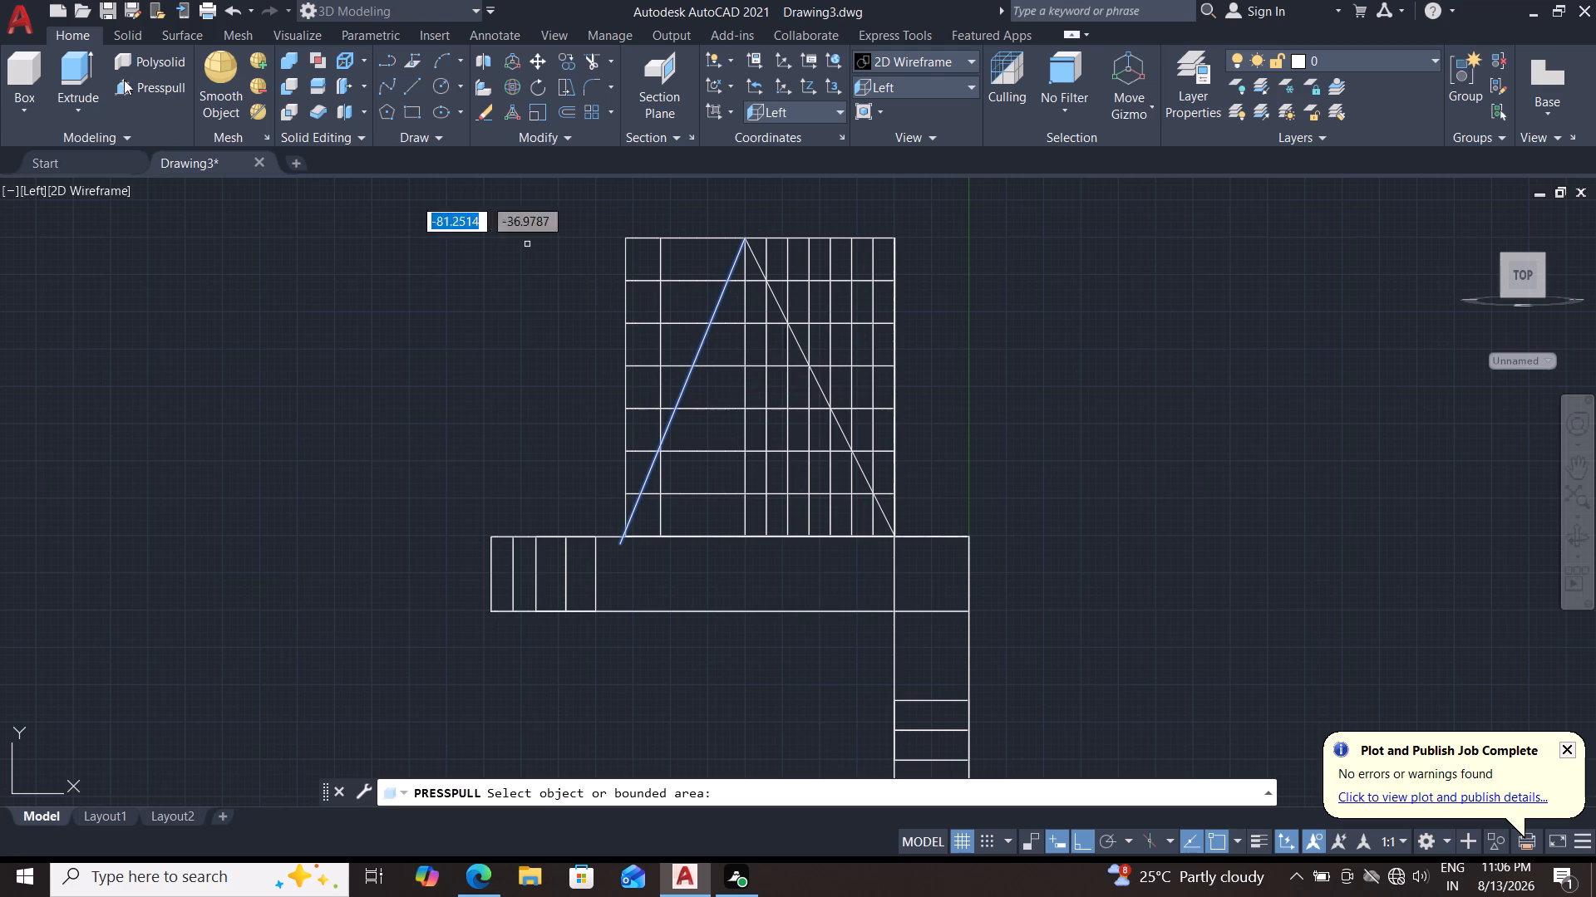
{"action": "left_click", "coordinate": [416, 83]}
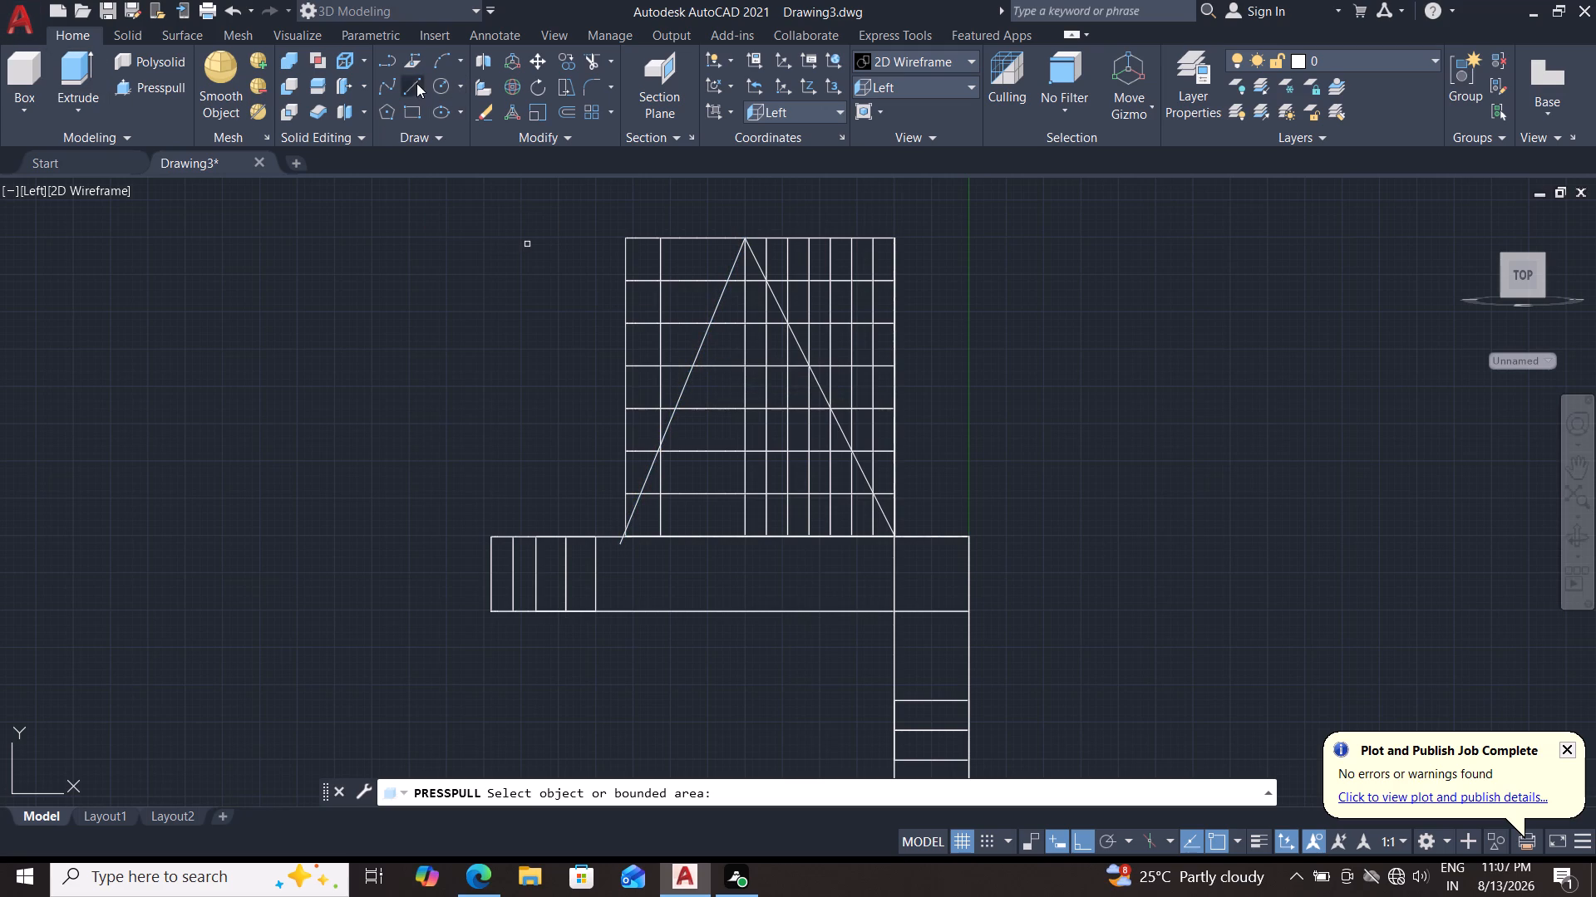
{"action": "left_click", "coordinate": [746, 237]}
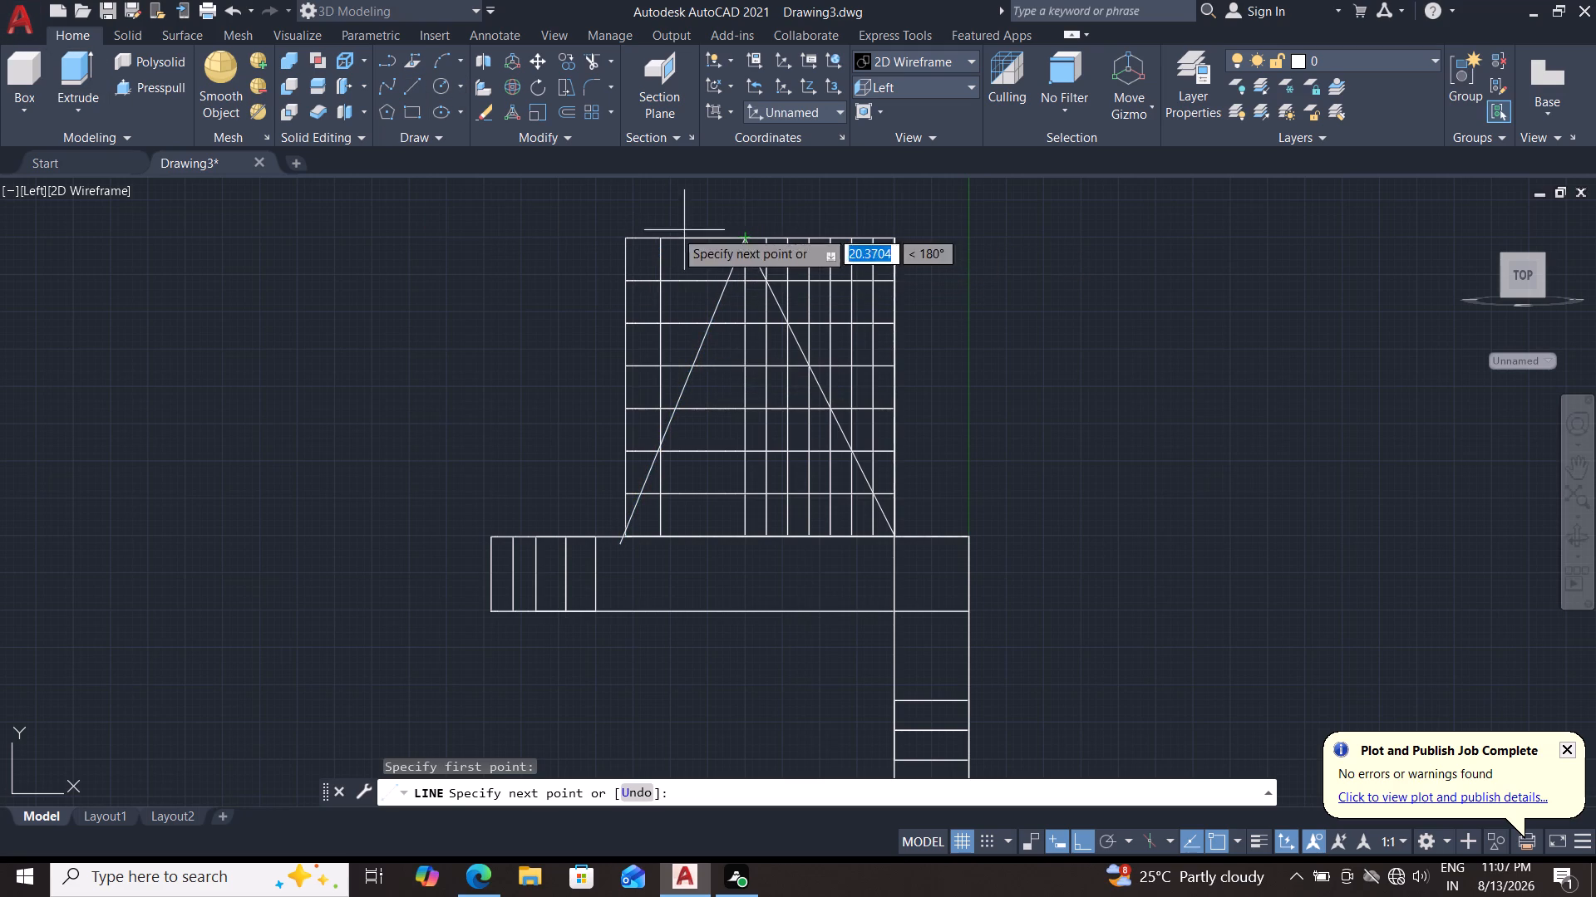
{"action": "double_click", "coordinate": [625, 235]}
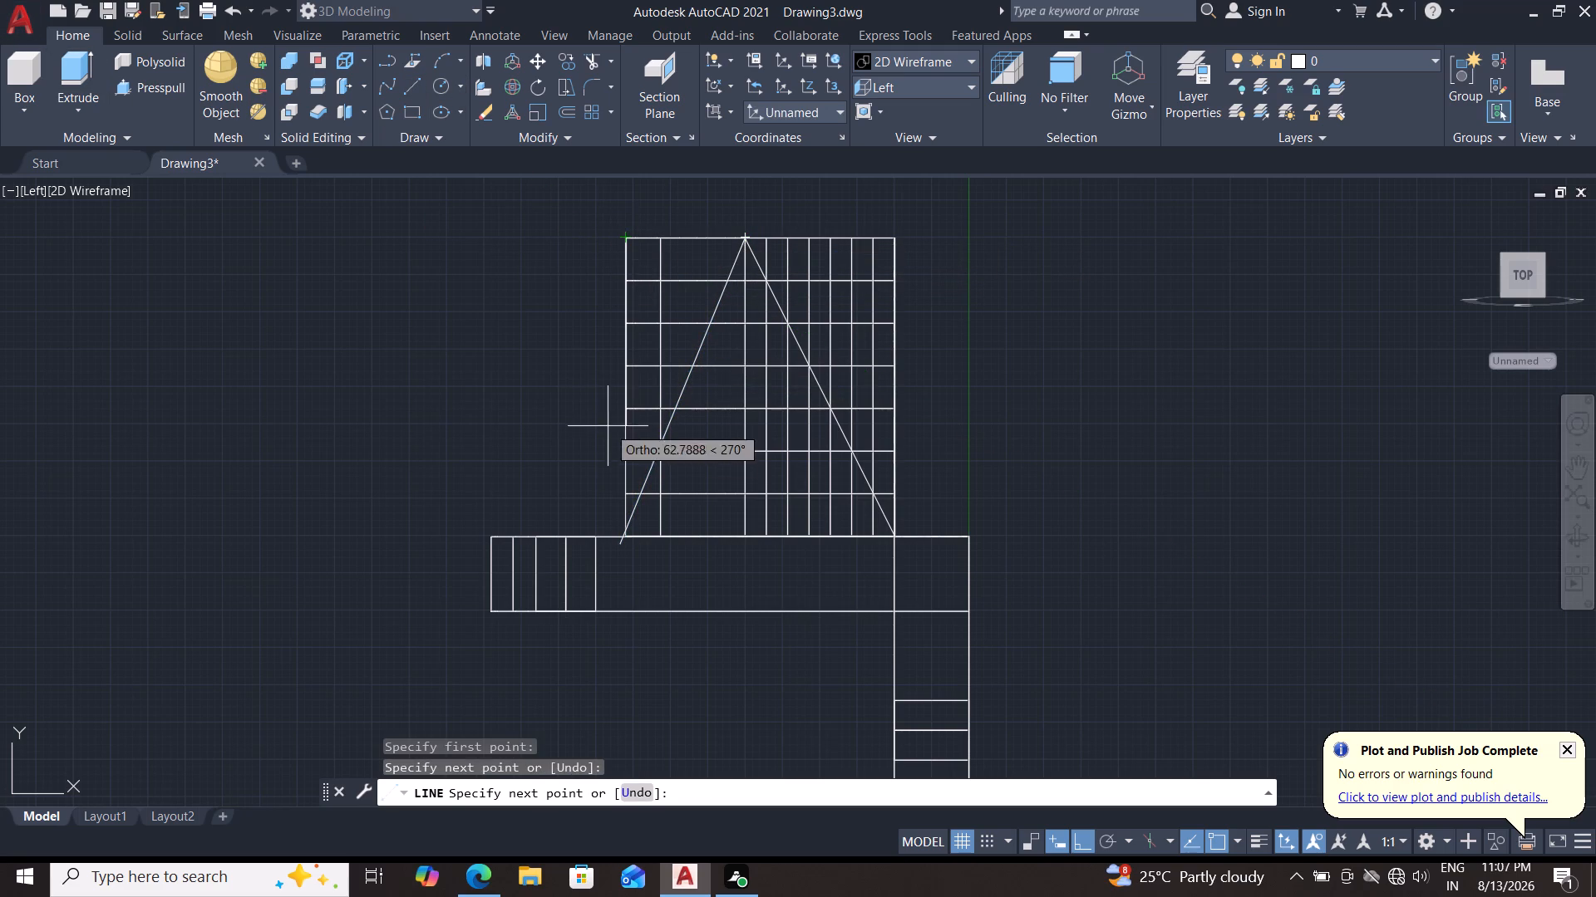
{"action": "triple_click", "coordinate": [625, 533]}
{"action": "right_click", "coordinate": [583, 368]}
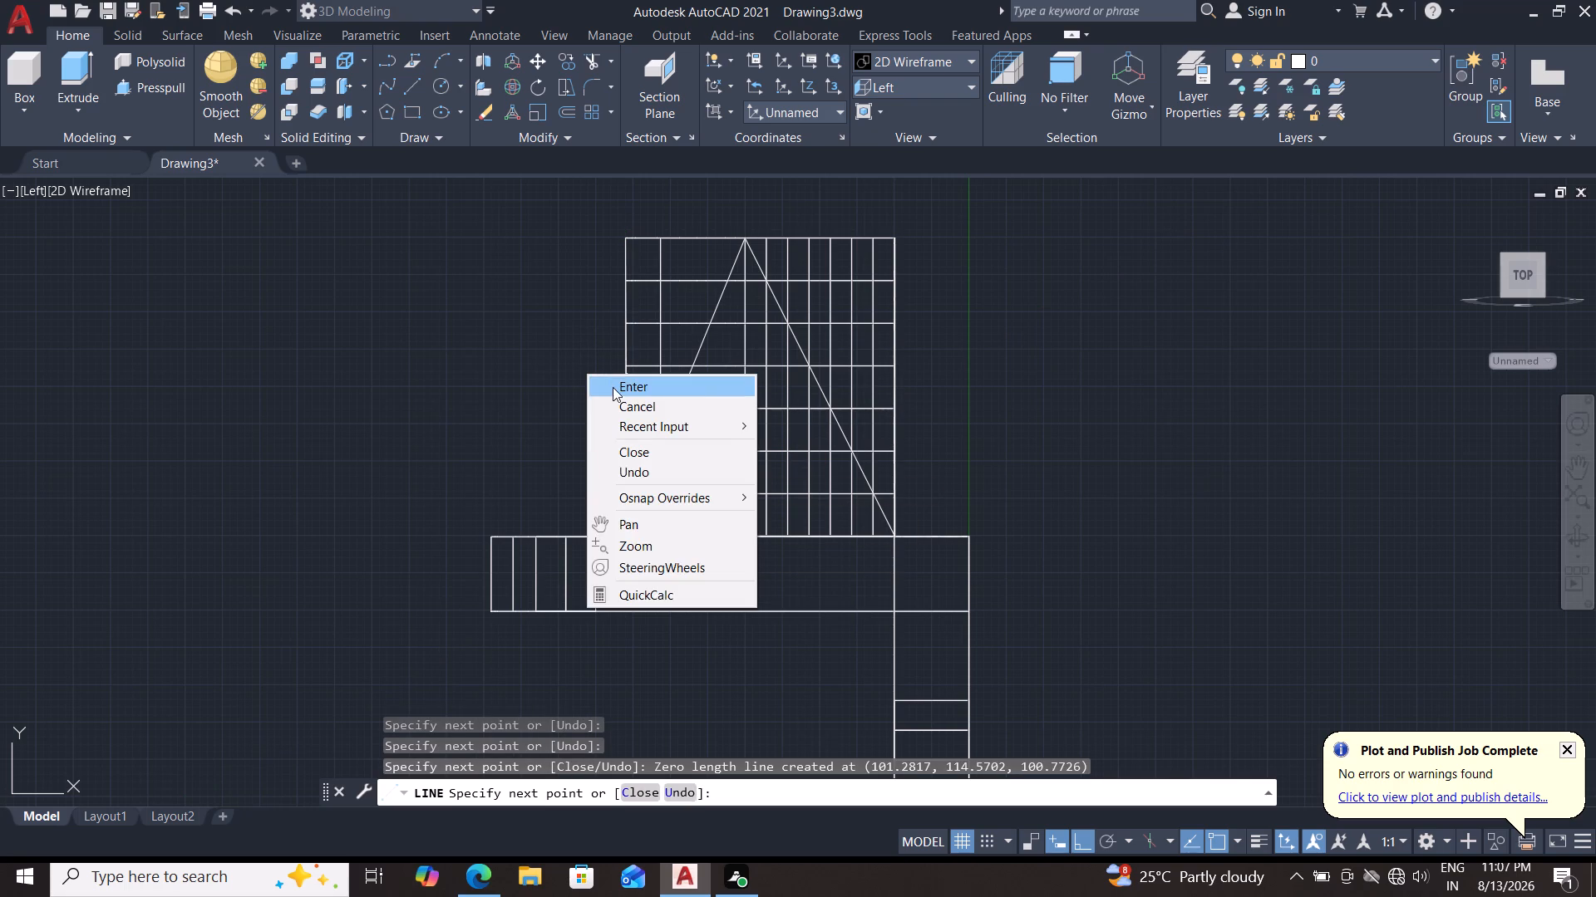
{"action": "triple_click", "coordinate": [613, 387]}
Draw connected lines from the lug's flat-side base corner up to its top corner and along the top edge to the apex.
{"action": "double_click", "coordinate": [412, 81]}
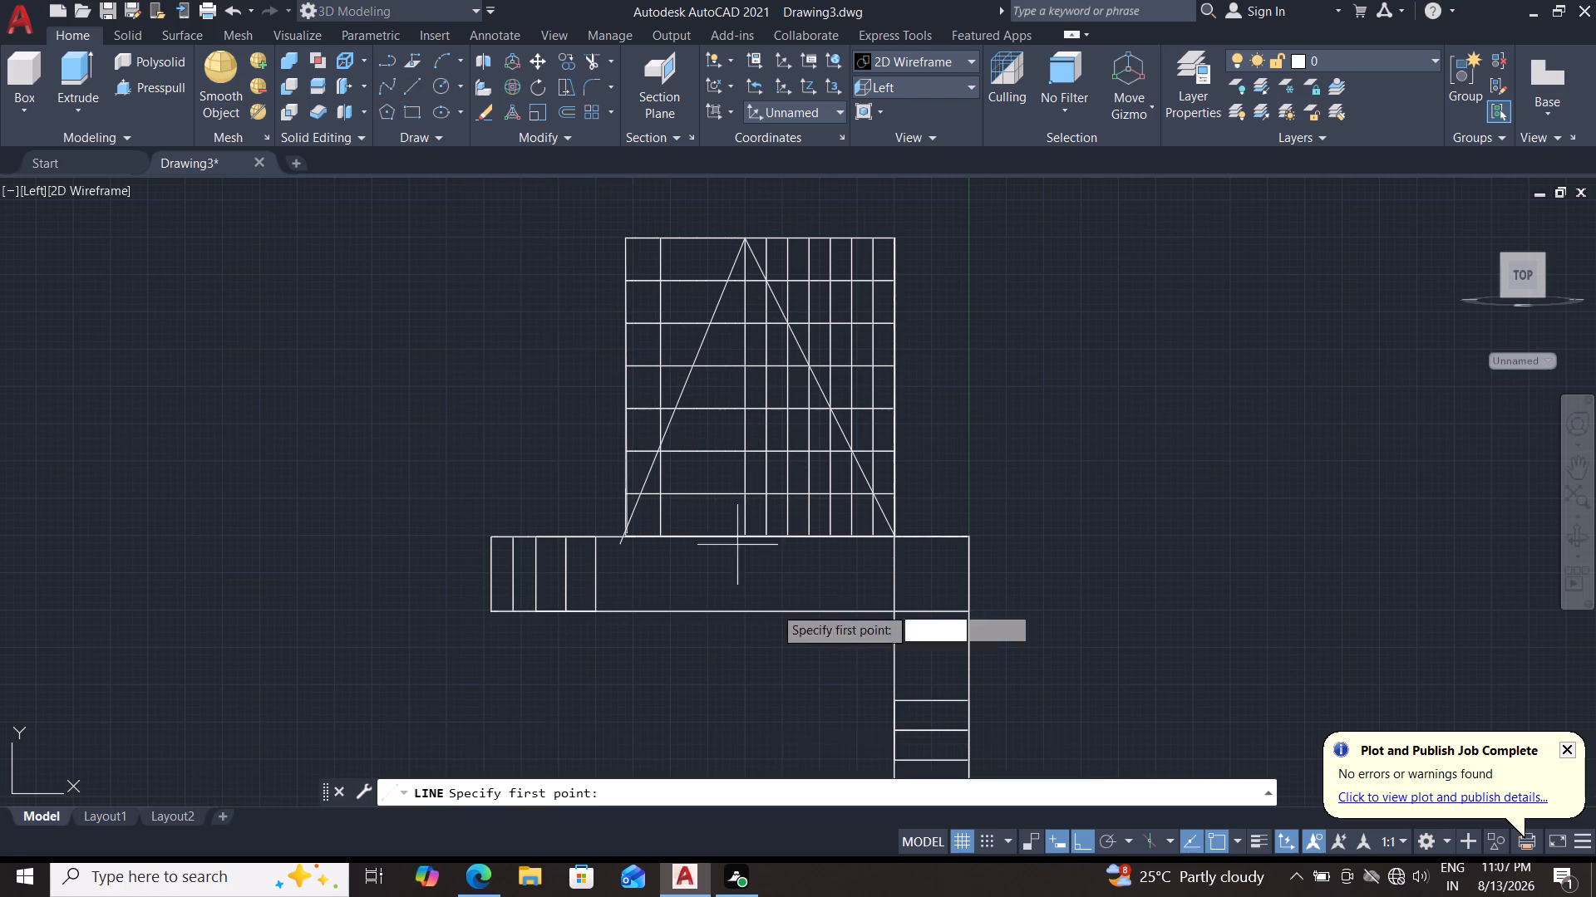
{"action": "double_click", "coordinate": [897, 535]}
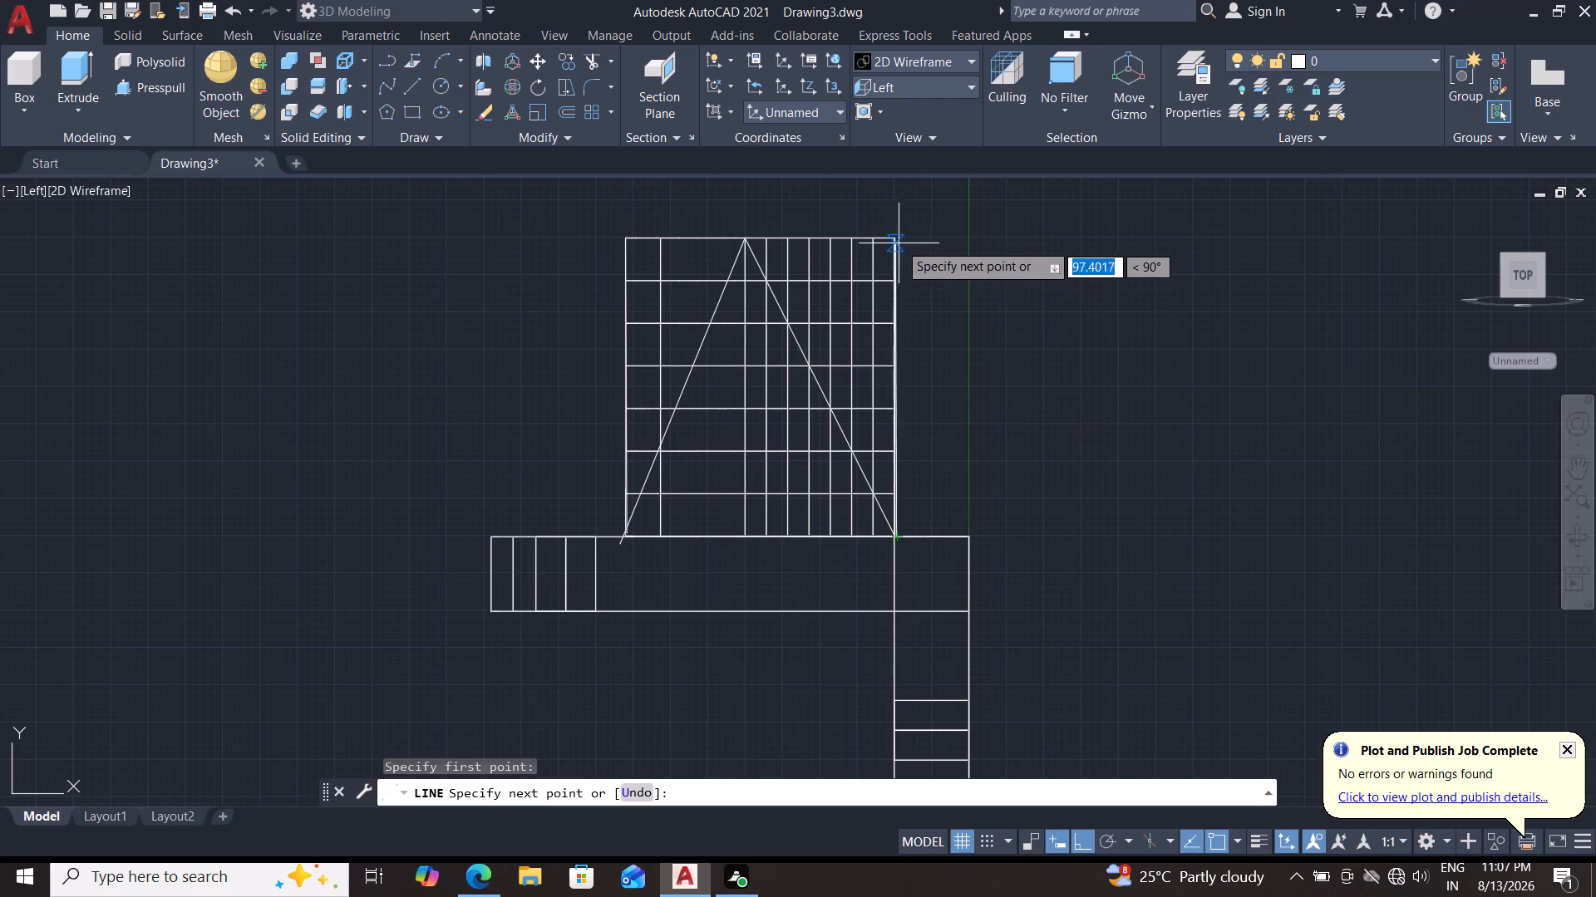
{"action": "double_click", "coordinate": [898, 237]}
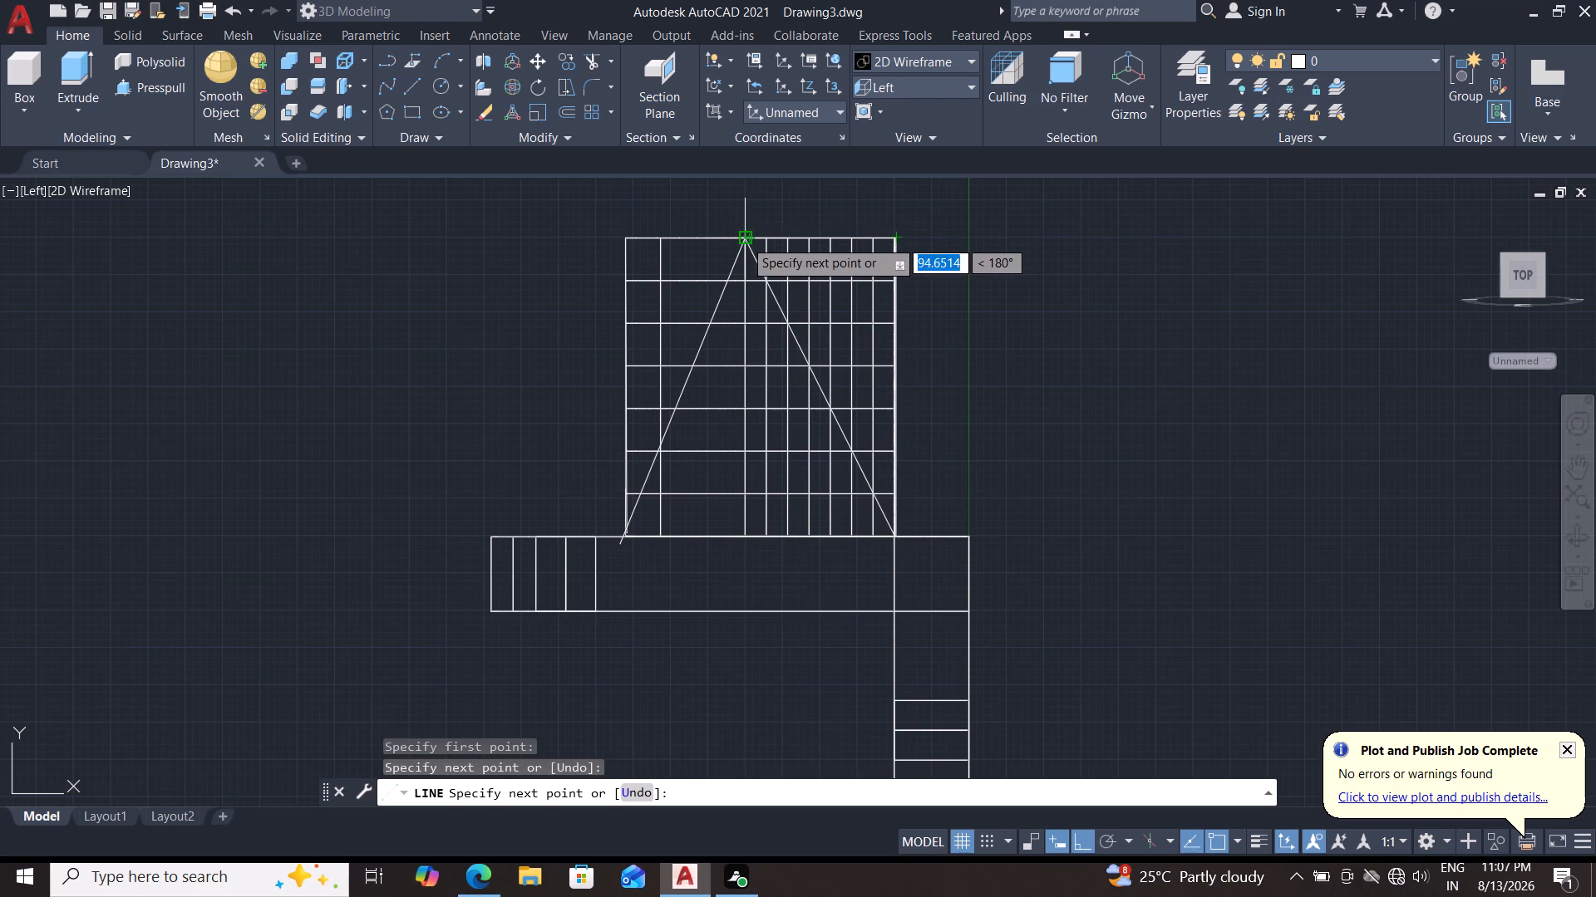
{"action": "left_click", "coordinate": [742, 239]}
{"action": "right_click", "coordinate": [792, 216]}
{"action": "left_click", "coordinate": [839, 228]}
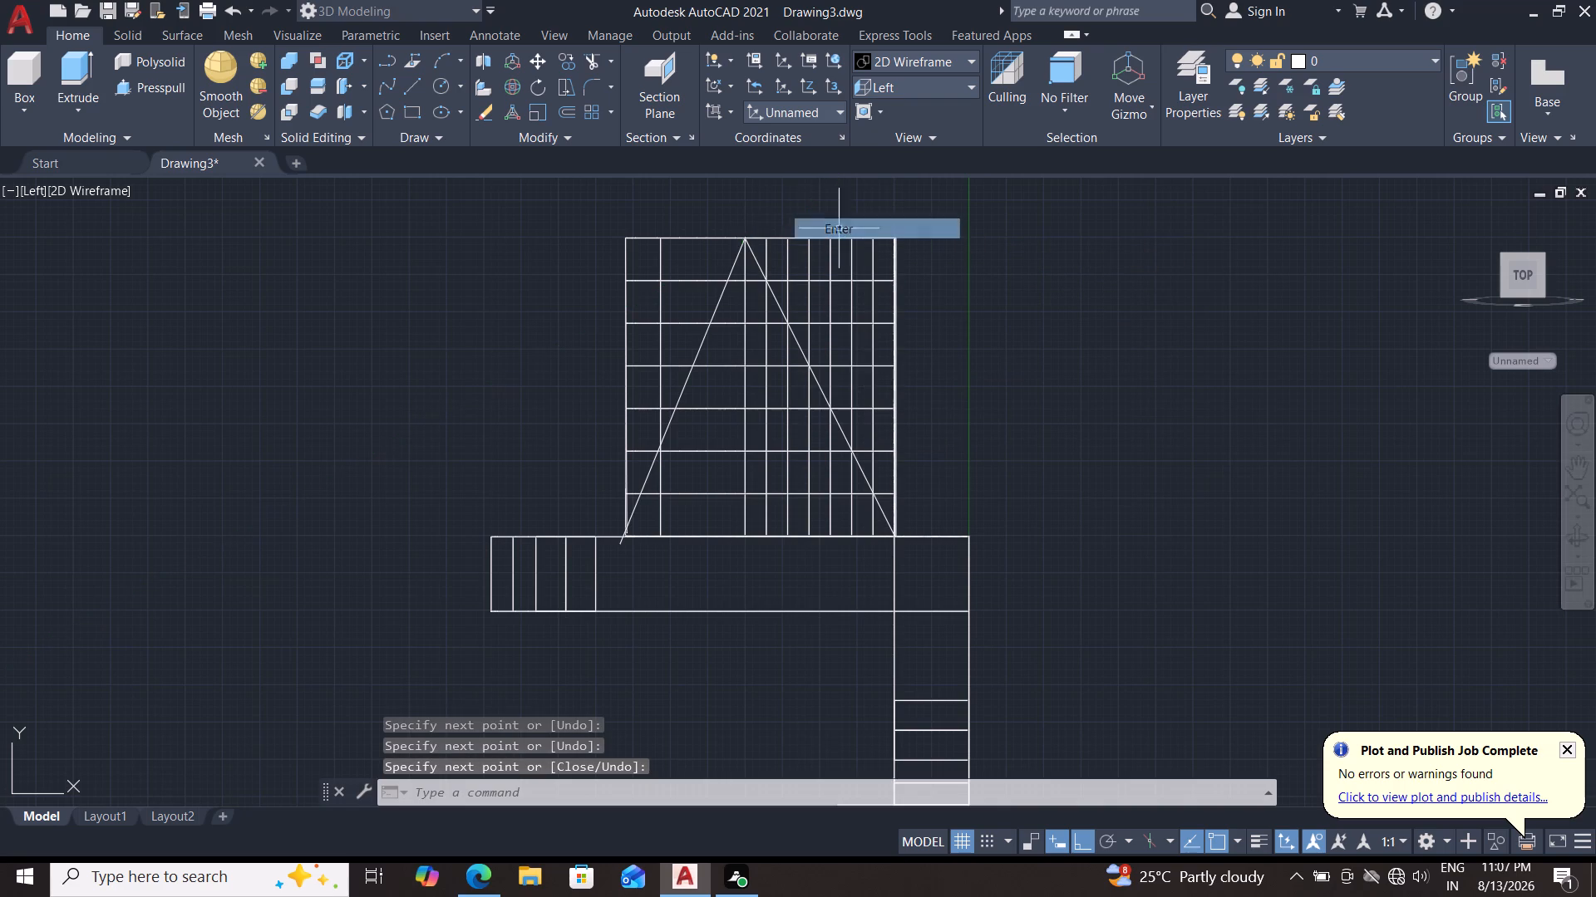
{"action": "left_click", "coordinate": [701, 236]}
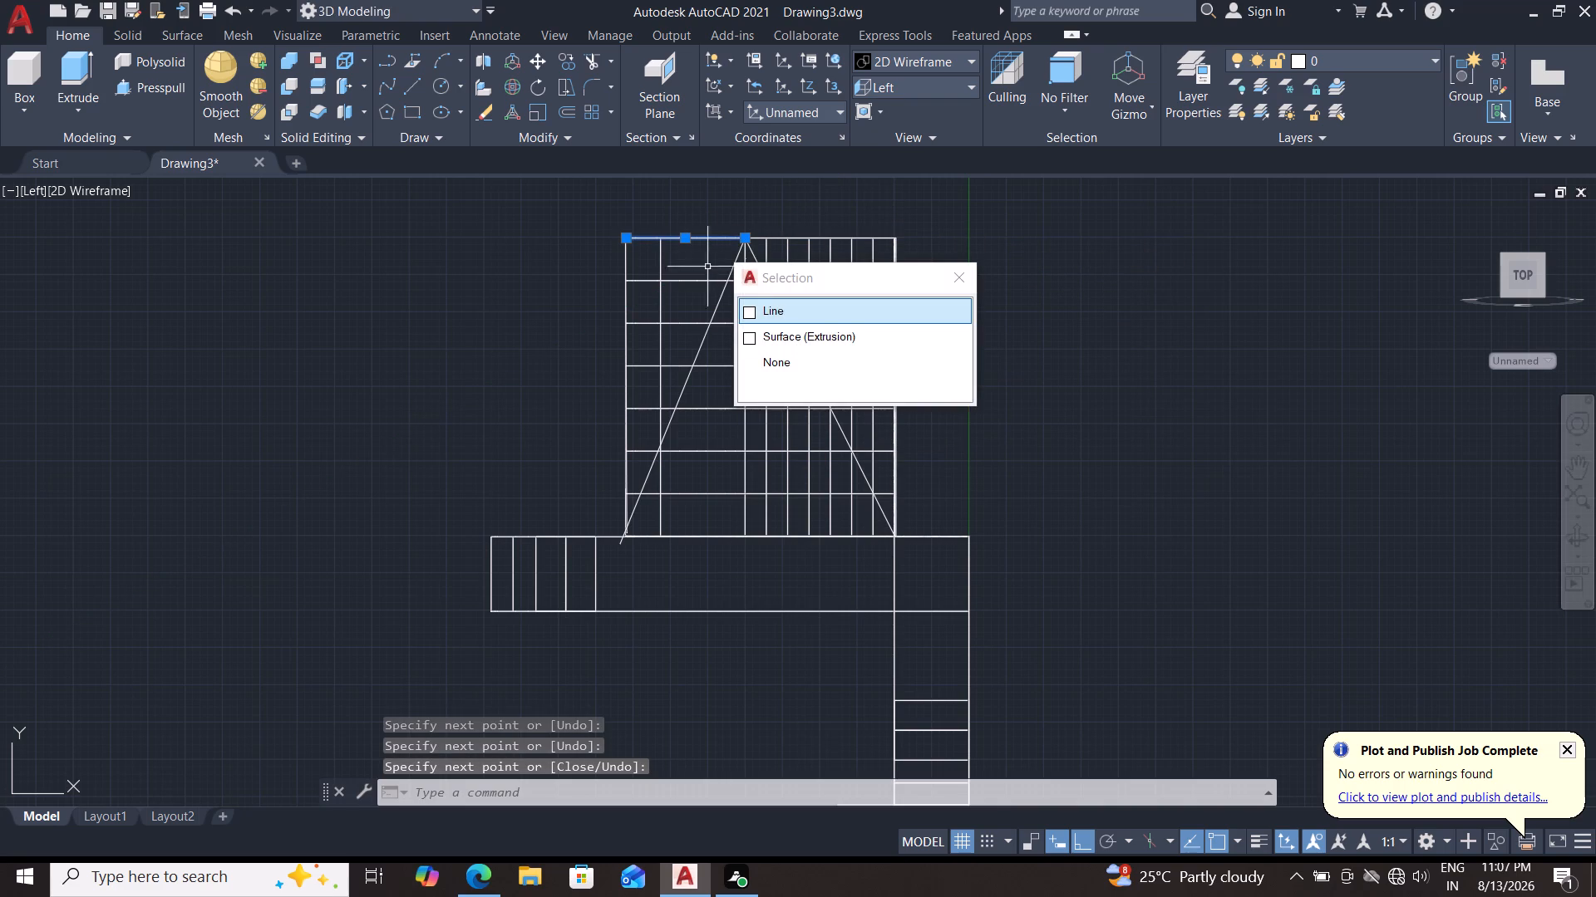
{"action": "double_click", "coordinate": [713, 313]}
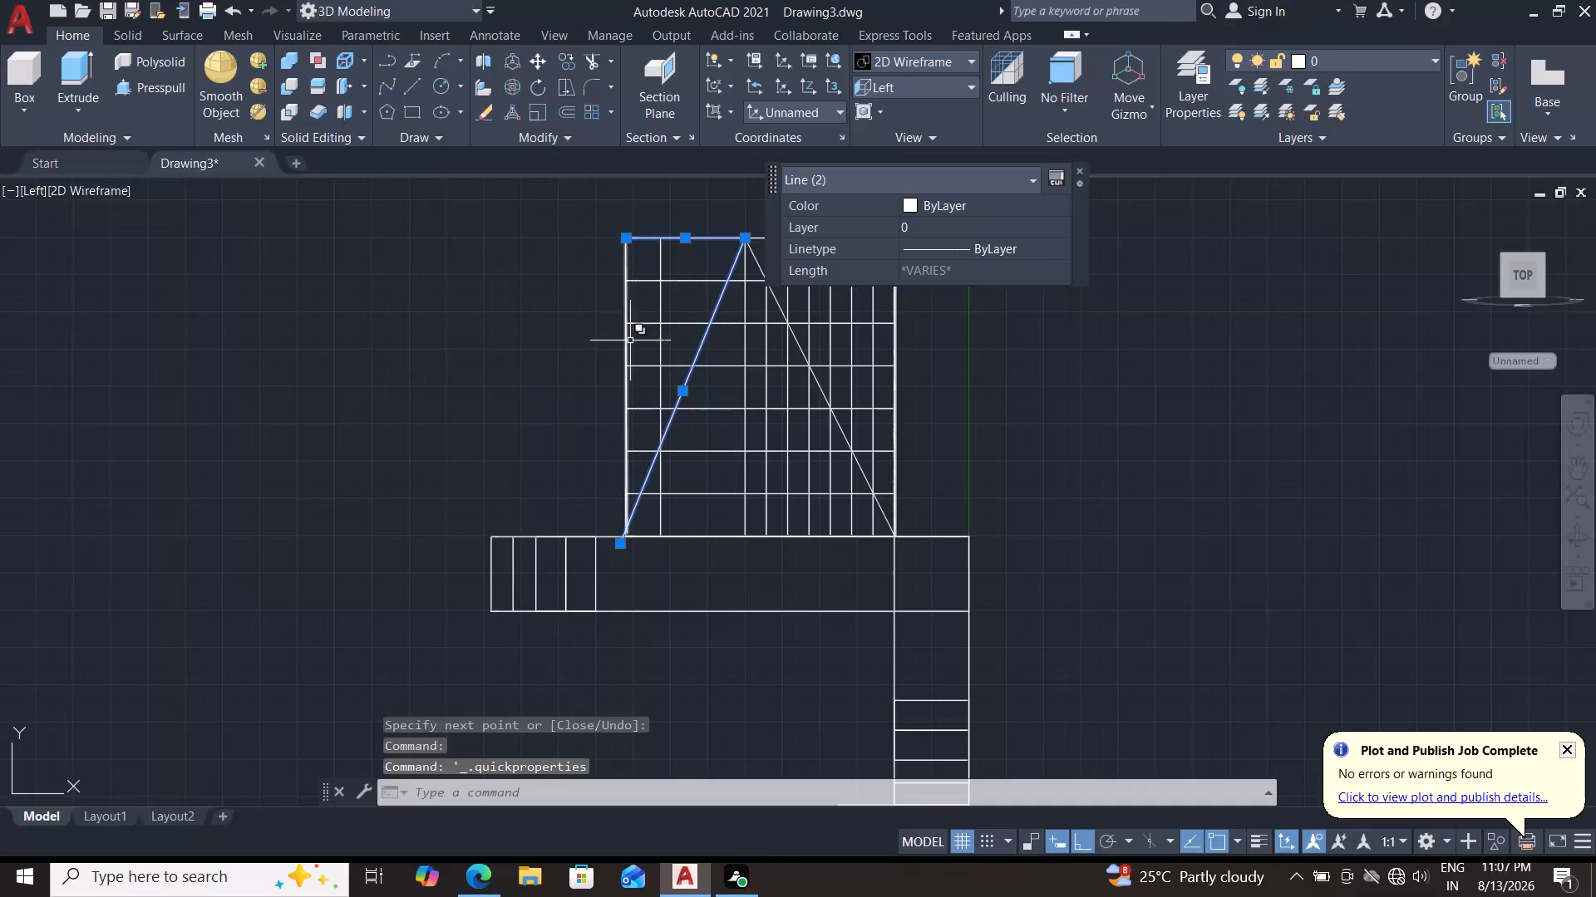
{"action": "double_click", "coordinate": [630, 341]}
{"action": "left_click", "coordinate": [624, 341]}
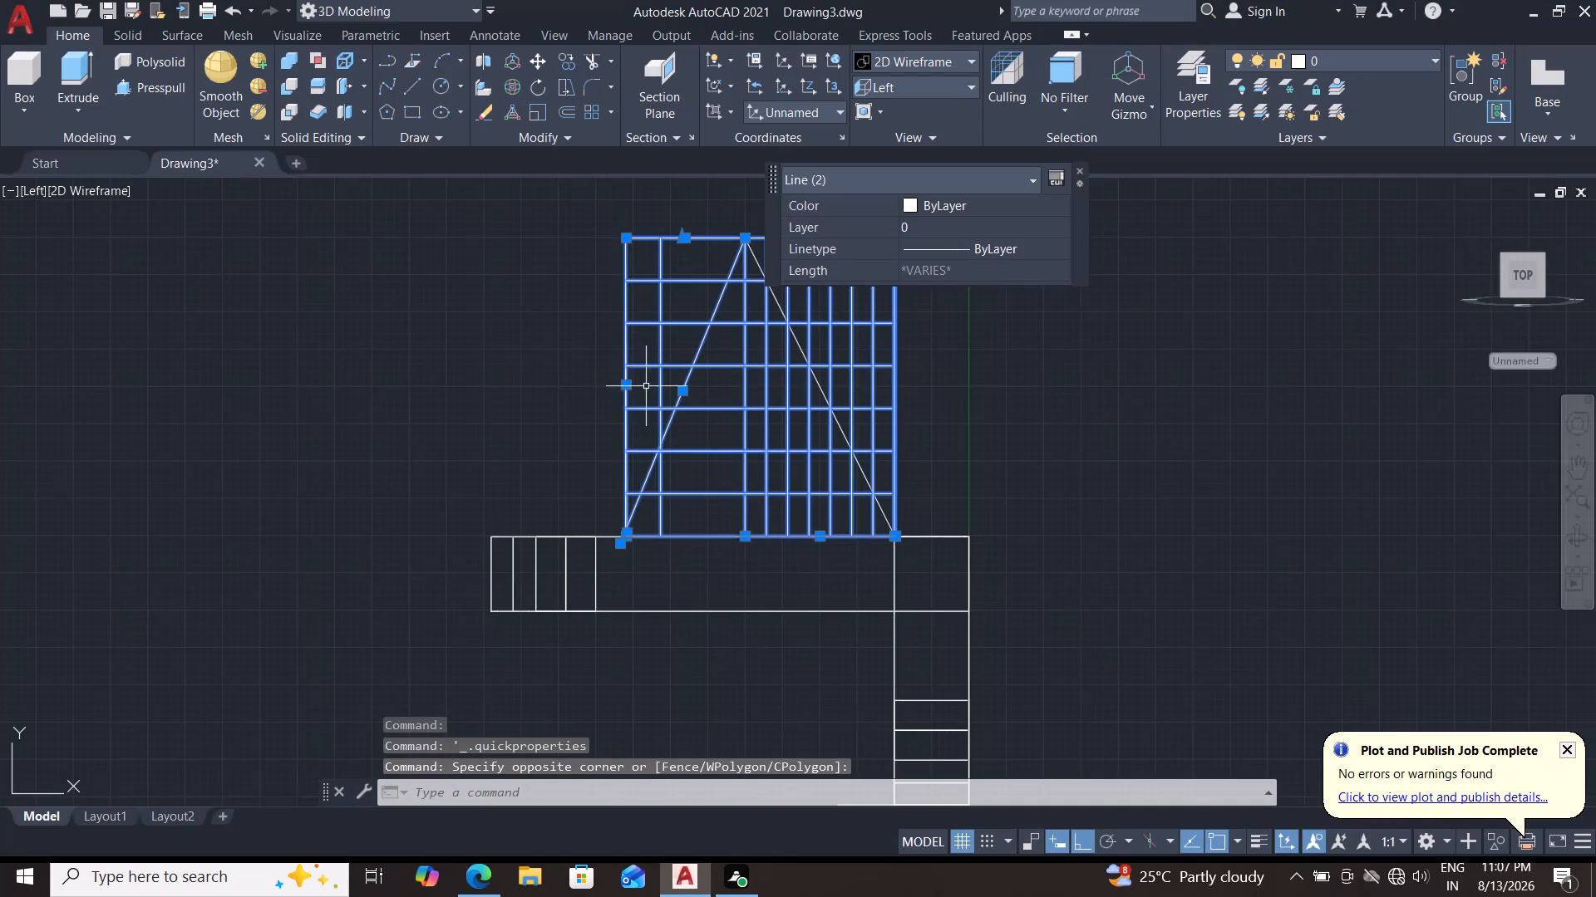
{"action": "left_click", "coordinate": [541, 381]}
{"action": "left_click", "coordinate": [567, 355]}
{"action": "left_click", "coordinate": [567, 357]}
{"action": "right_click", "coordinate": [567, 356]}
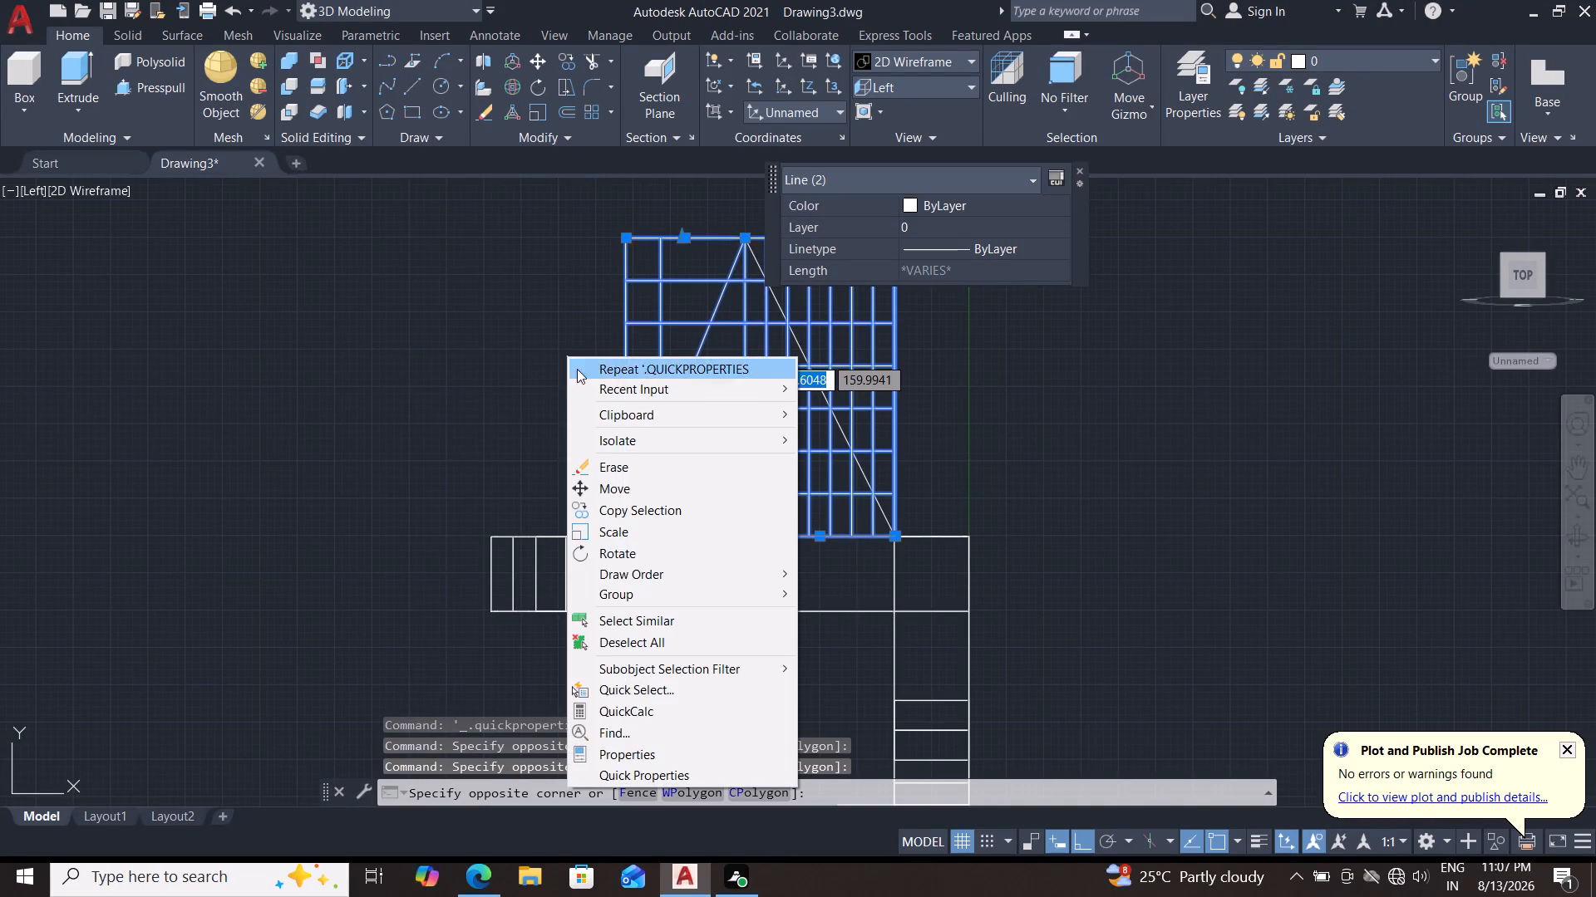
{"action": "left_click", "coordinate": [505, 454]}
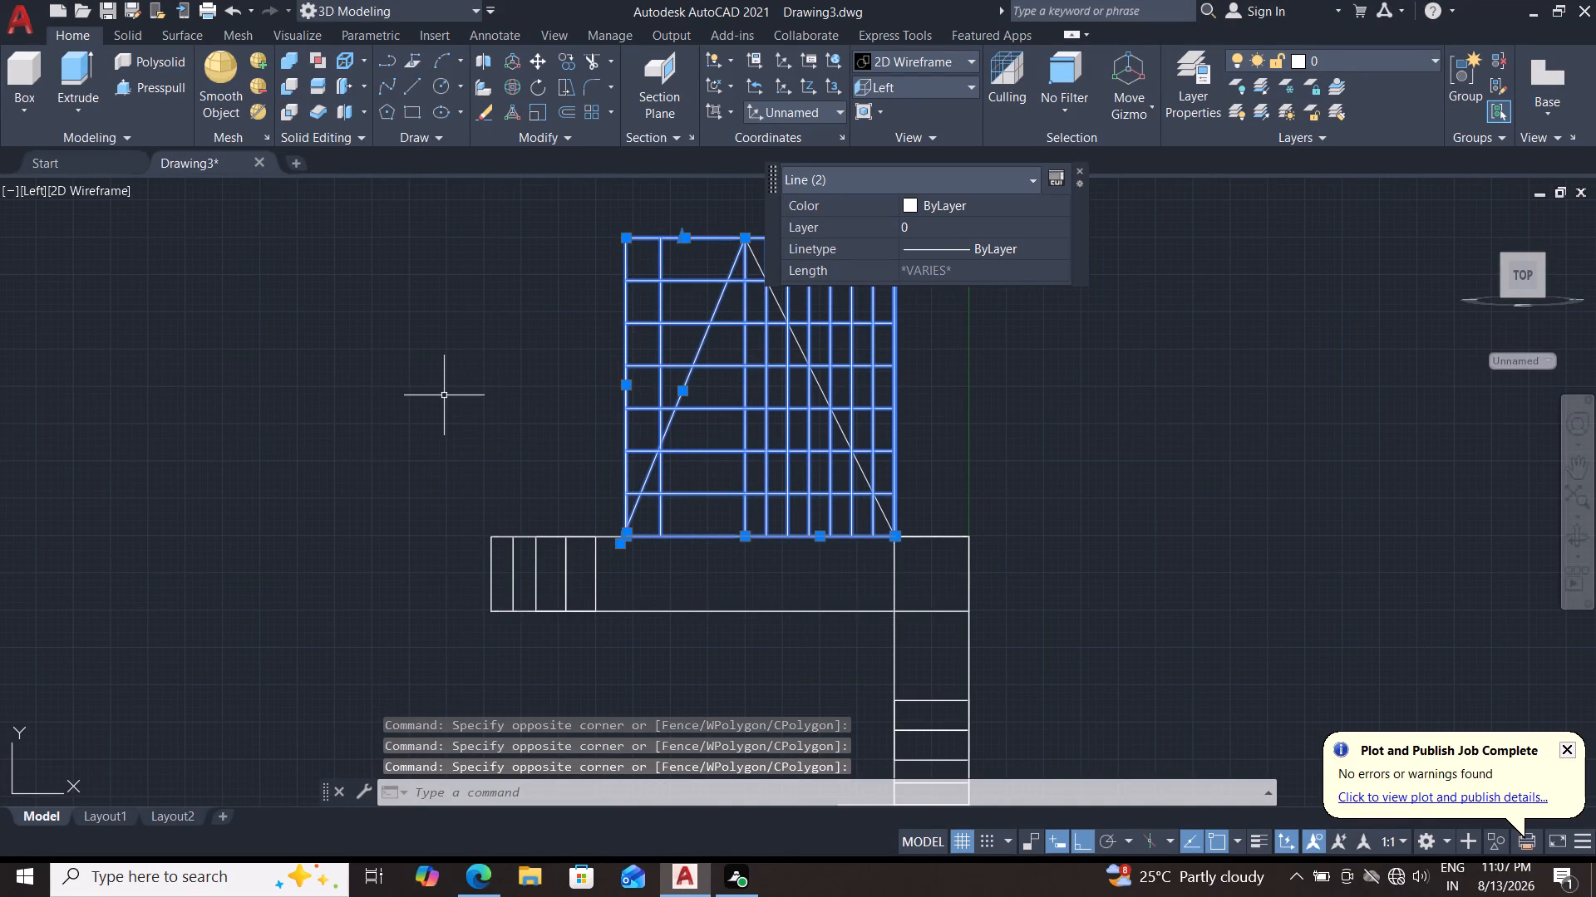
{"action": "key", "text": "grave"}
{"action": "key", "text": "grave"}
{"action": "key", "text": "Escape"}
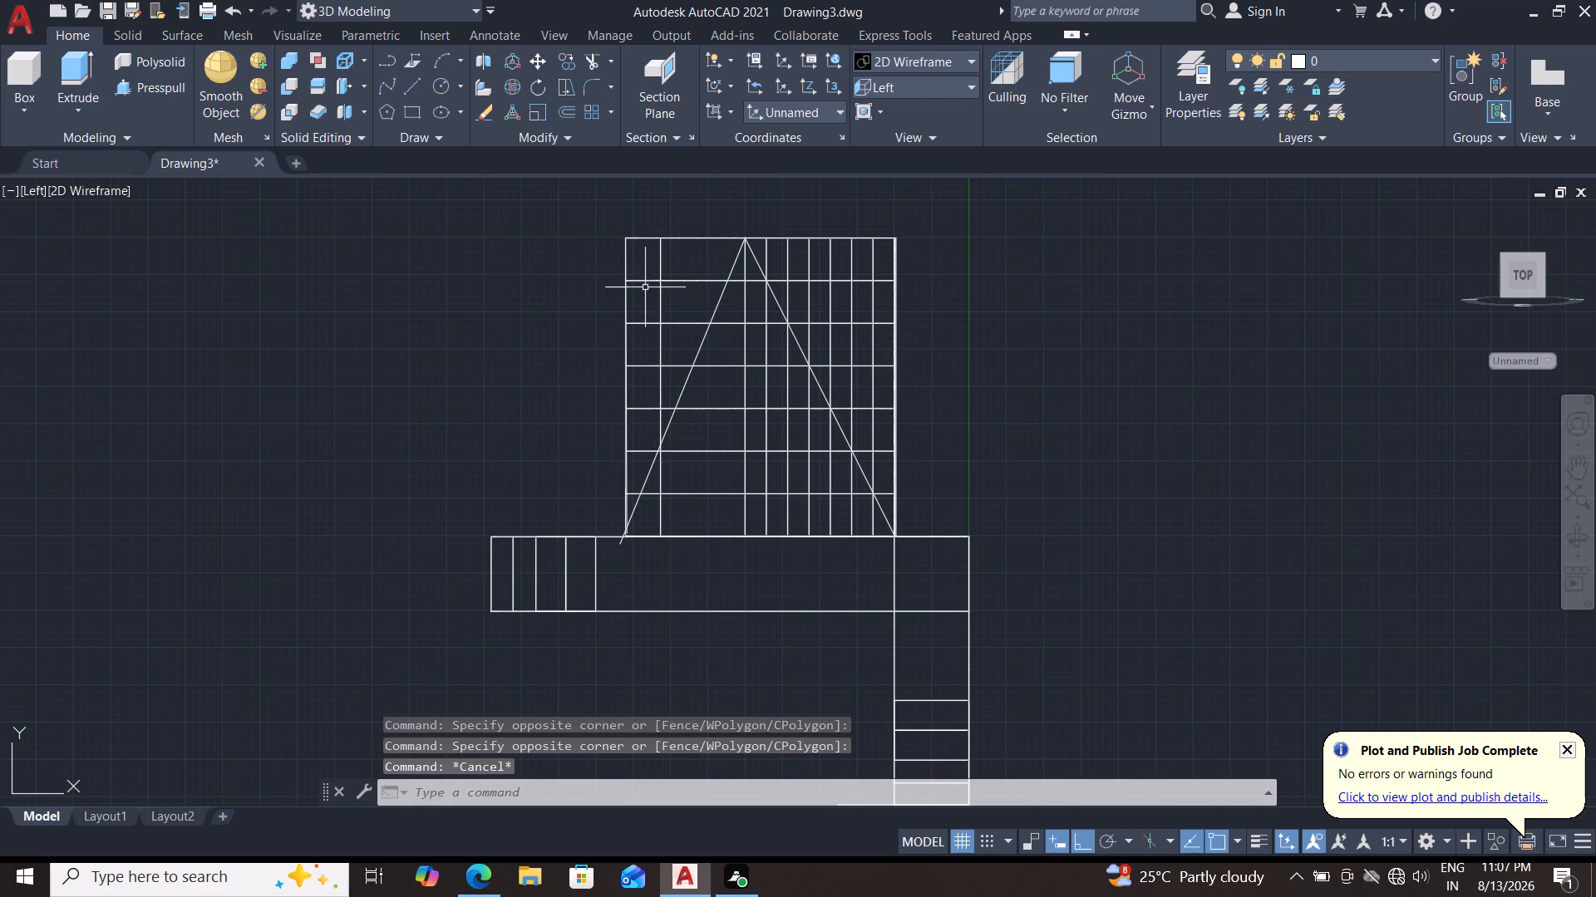
Join the rounded side's vertical line, sloping line and top line into one polyline.
{"action": "left_click", "coordinate": [628, 311]}
{"action": "left_click", "coordinate": [717, 388]}
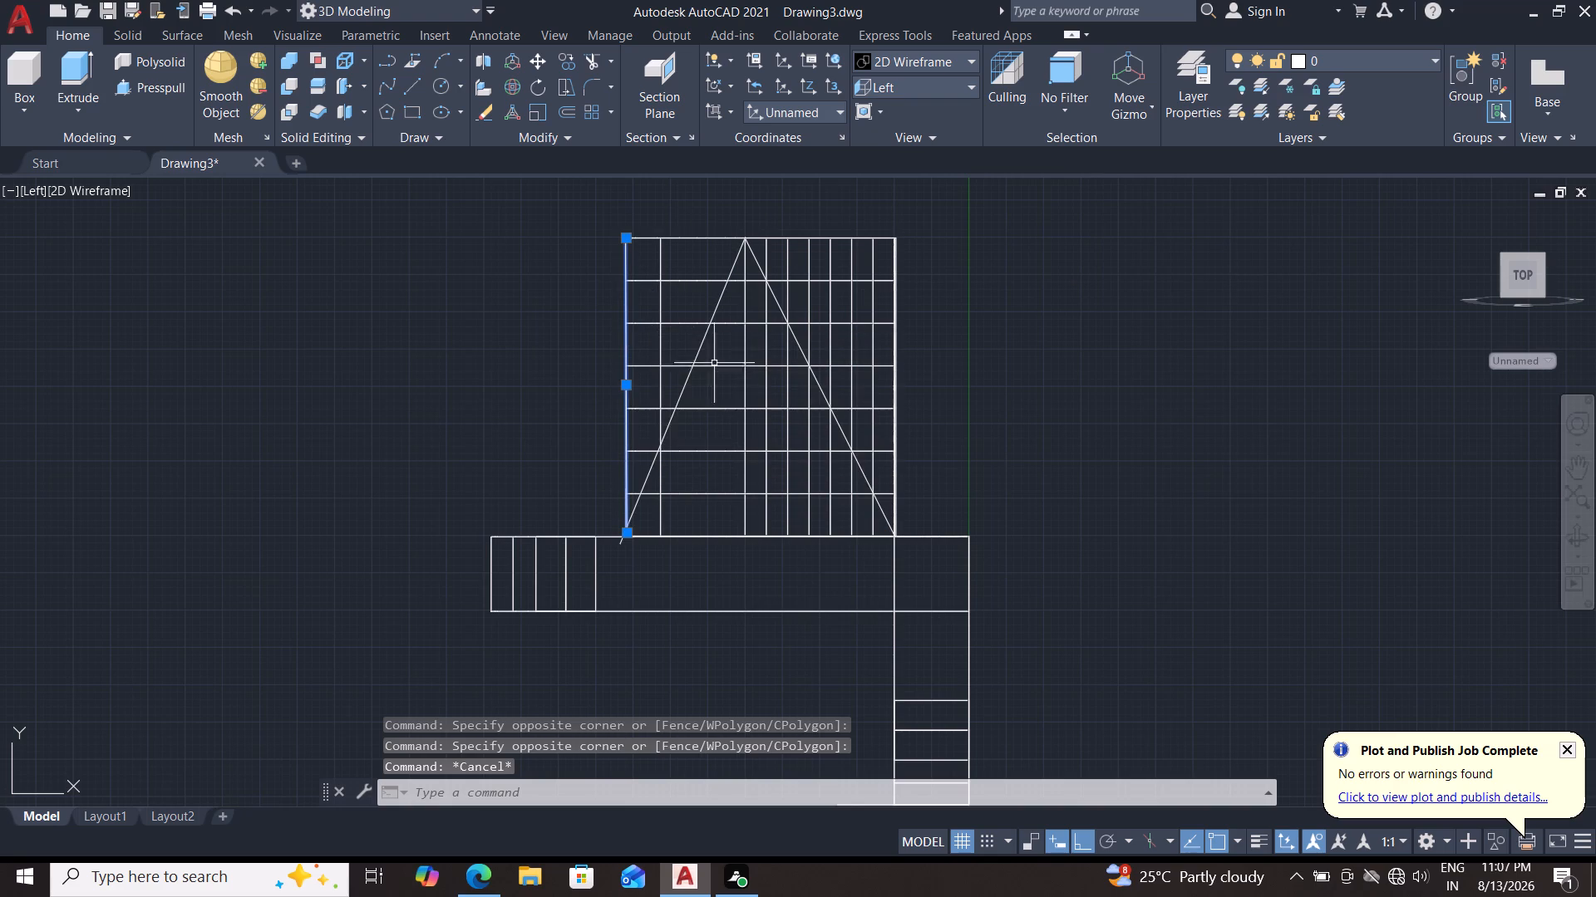
{"action": "left_click", "coordinate": [702, 343]}
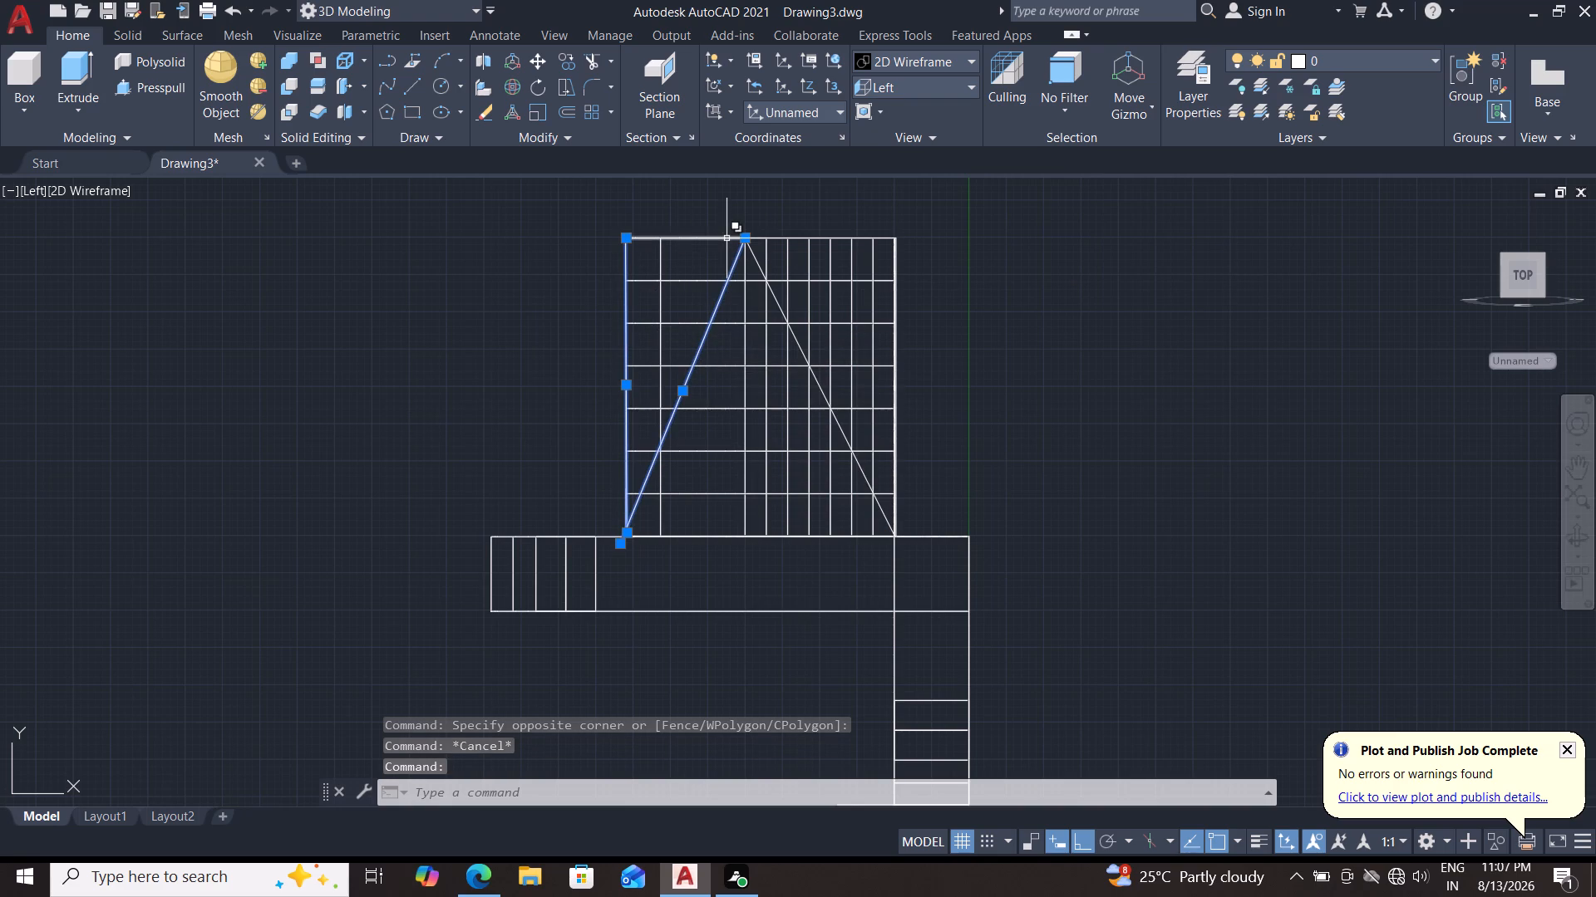
{"action": "left_click", "coordinate": [727, 238]}
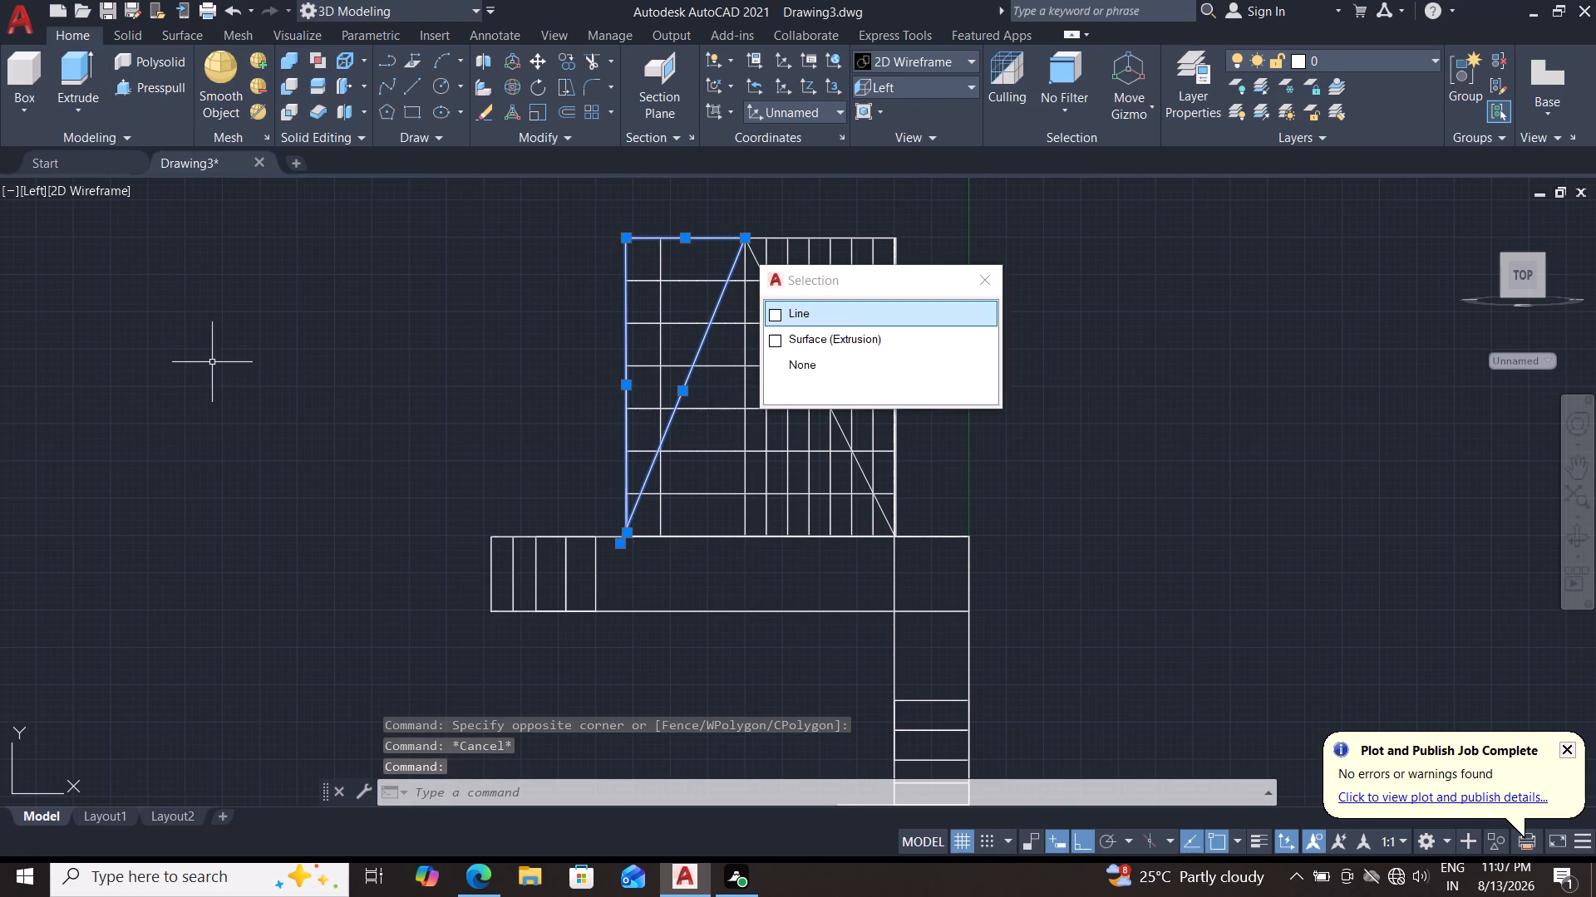
{"action": "key", "text": "j"}
{"action": "key", "text": "Return"}
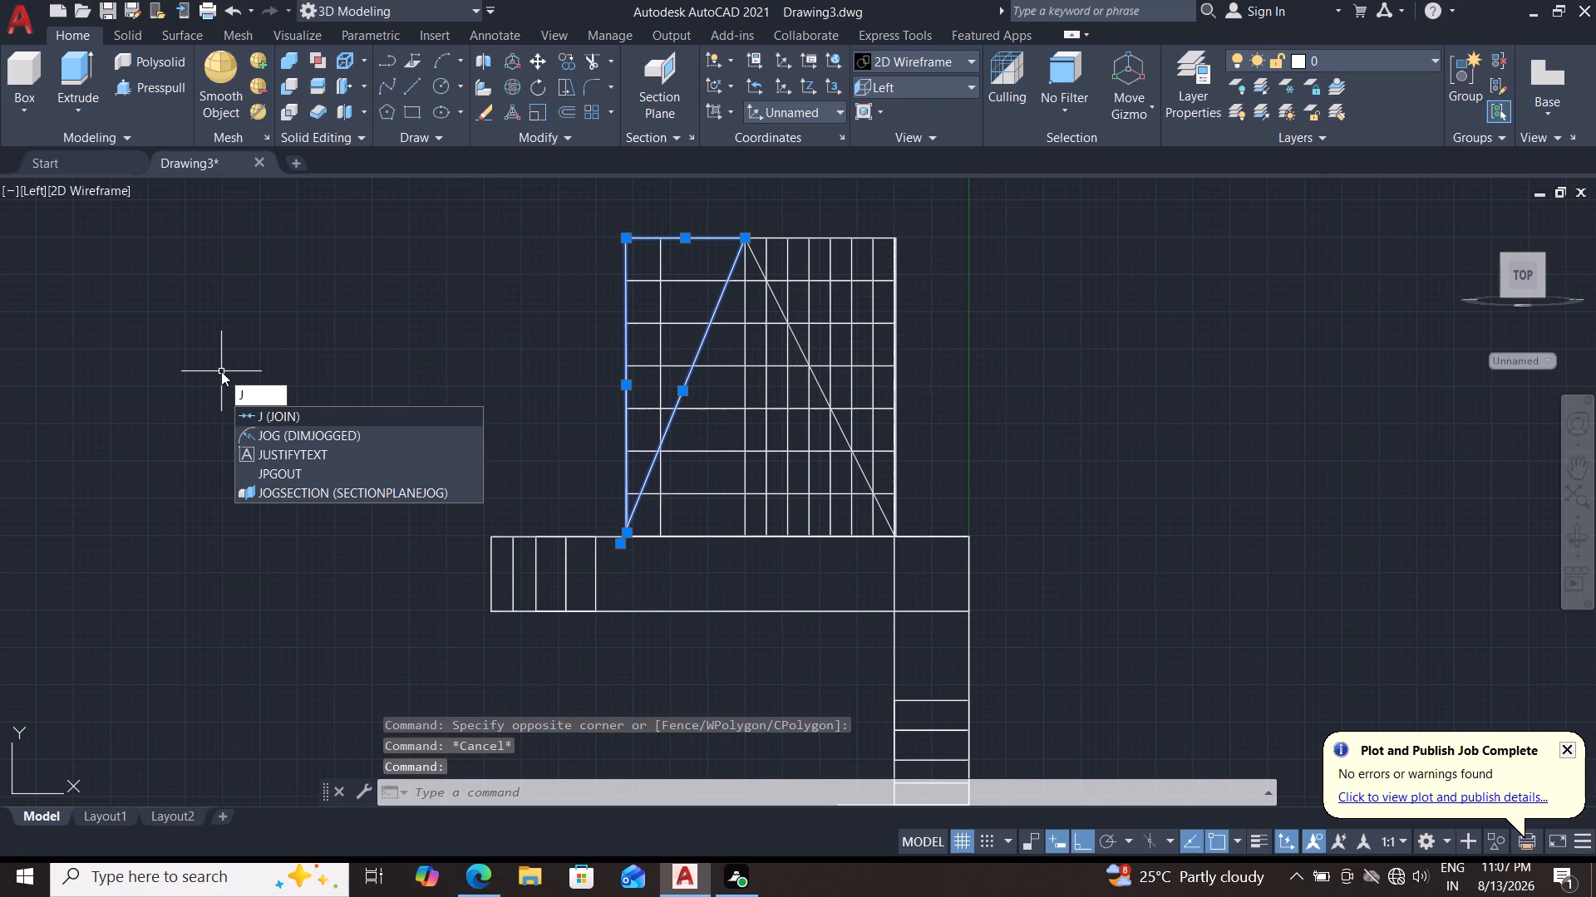
{"action": "key", "text": "Return"}
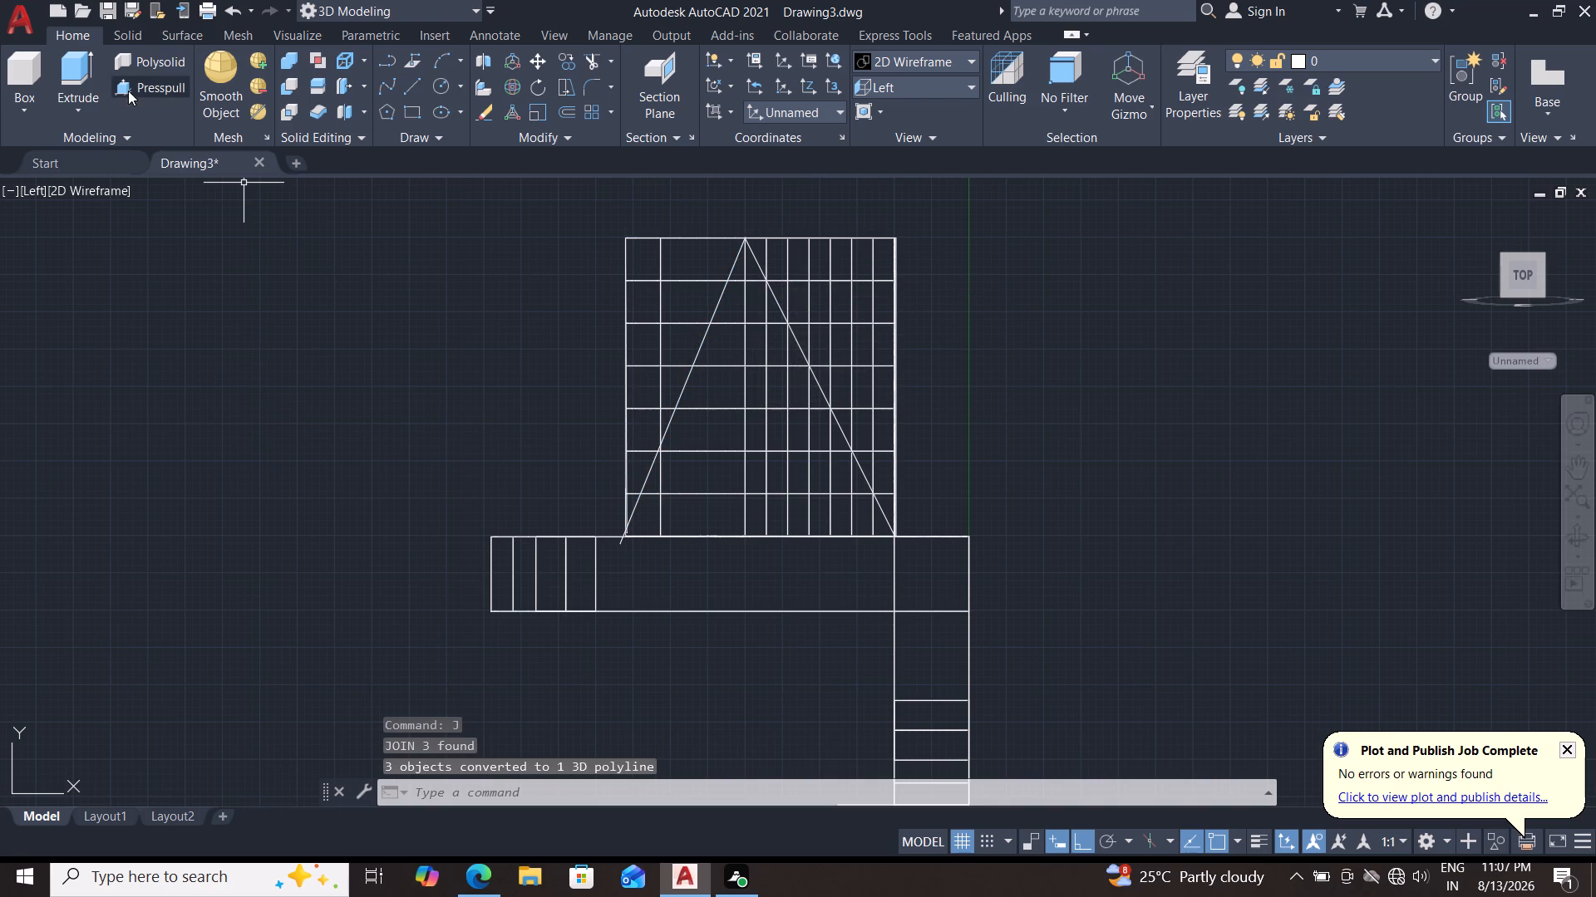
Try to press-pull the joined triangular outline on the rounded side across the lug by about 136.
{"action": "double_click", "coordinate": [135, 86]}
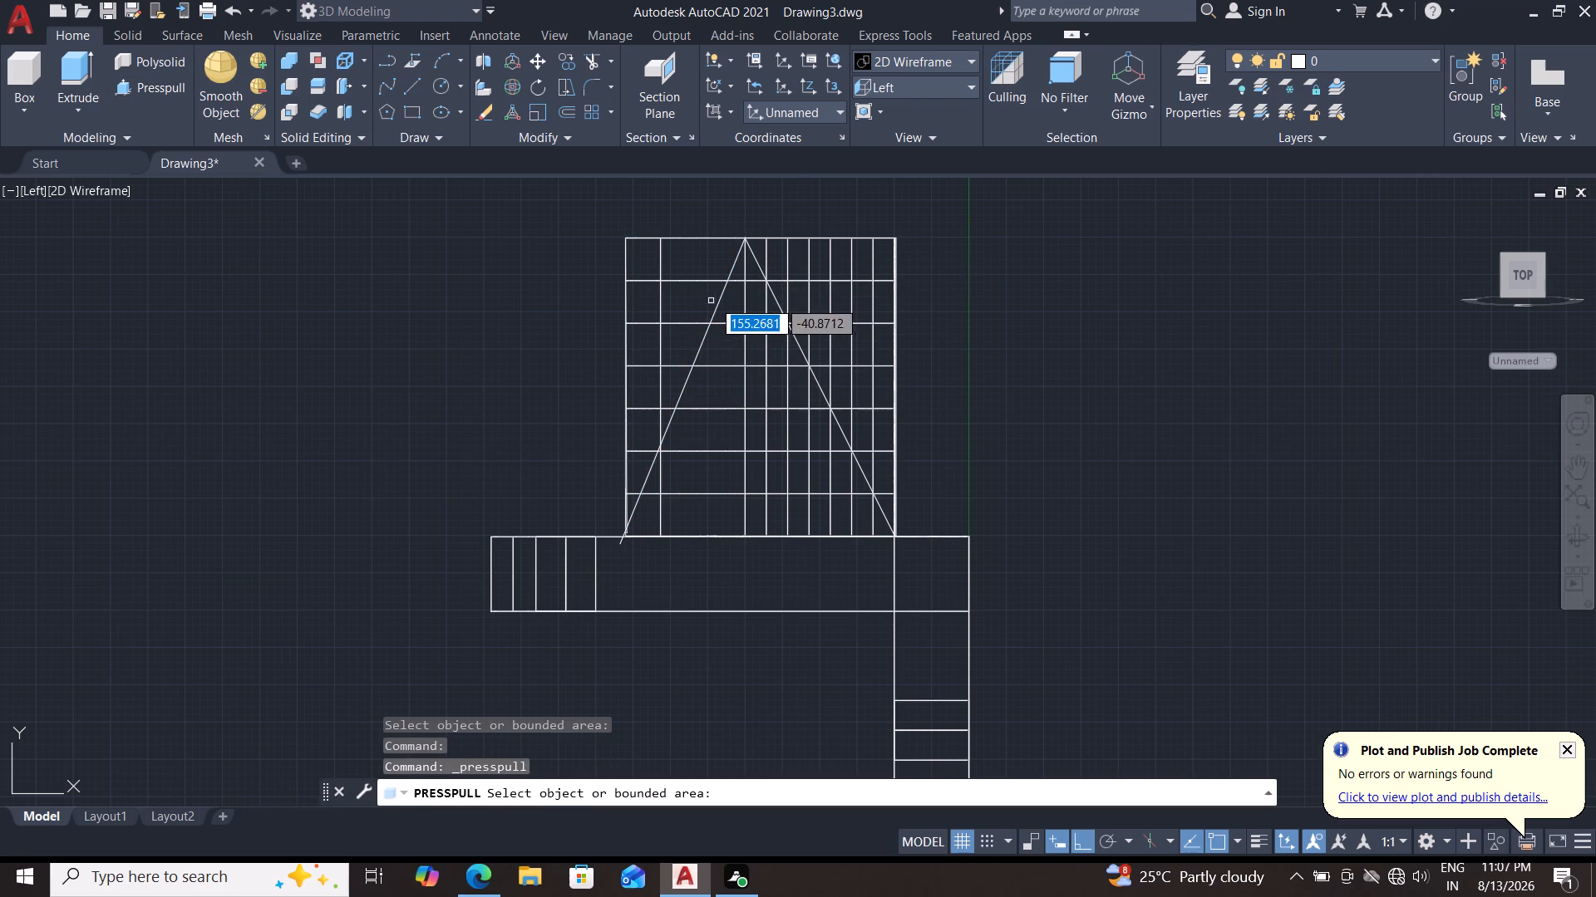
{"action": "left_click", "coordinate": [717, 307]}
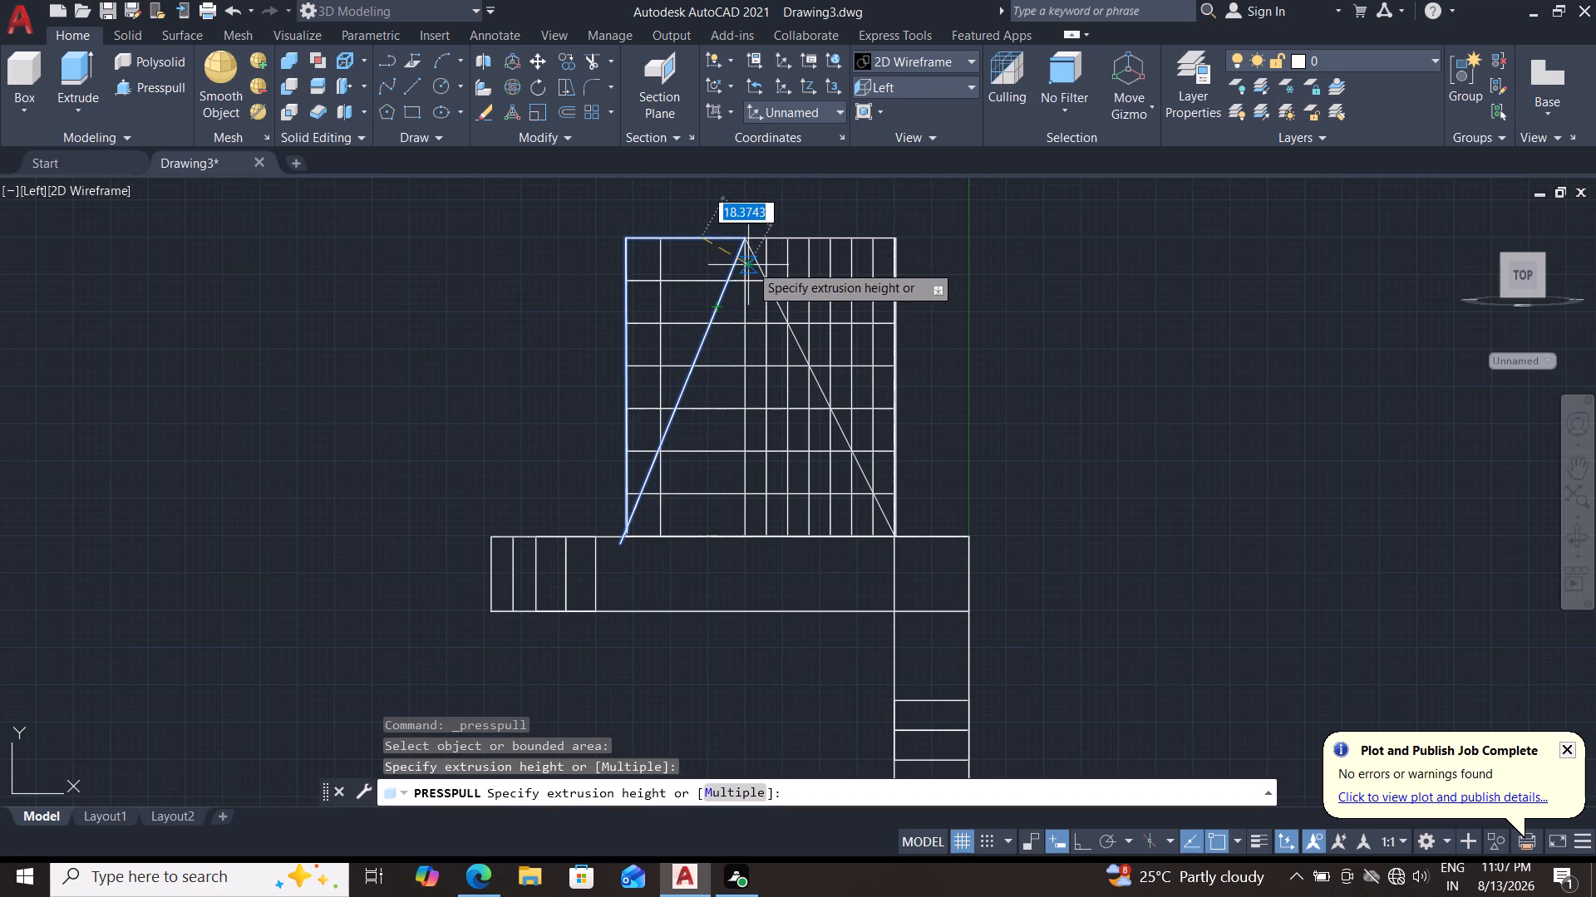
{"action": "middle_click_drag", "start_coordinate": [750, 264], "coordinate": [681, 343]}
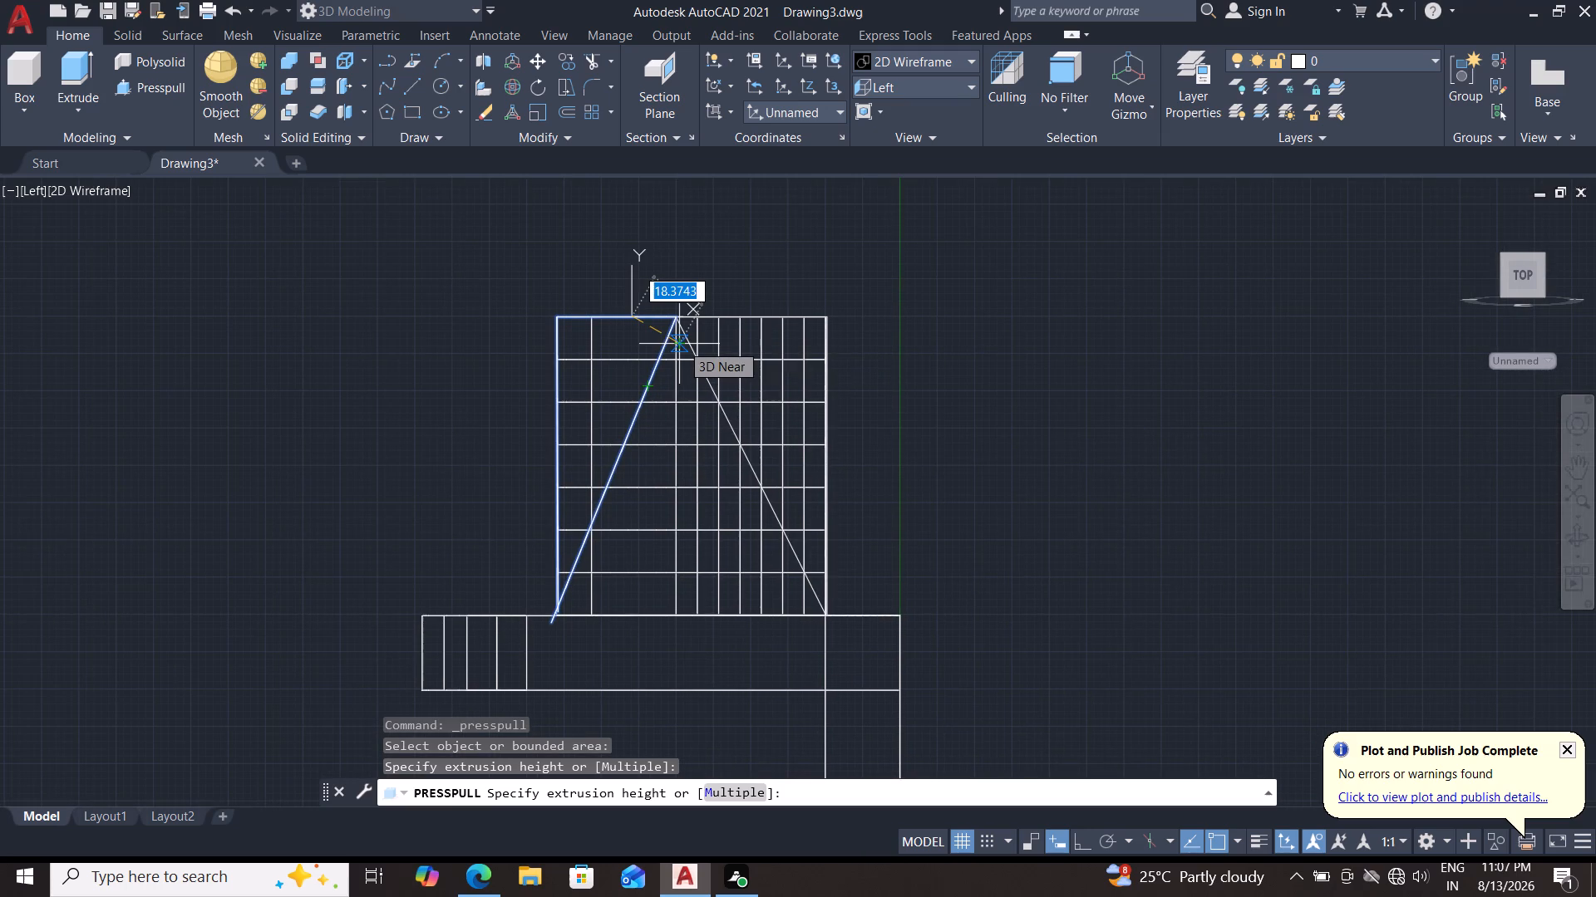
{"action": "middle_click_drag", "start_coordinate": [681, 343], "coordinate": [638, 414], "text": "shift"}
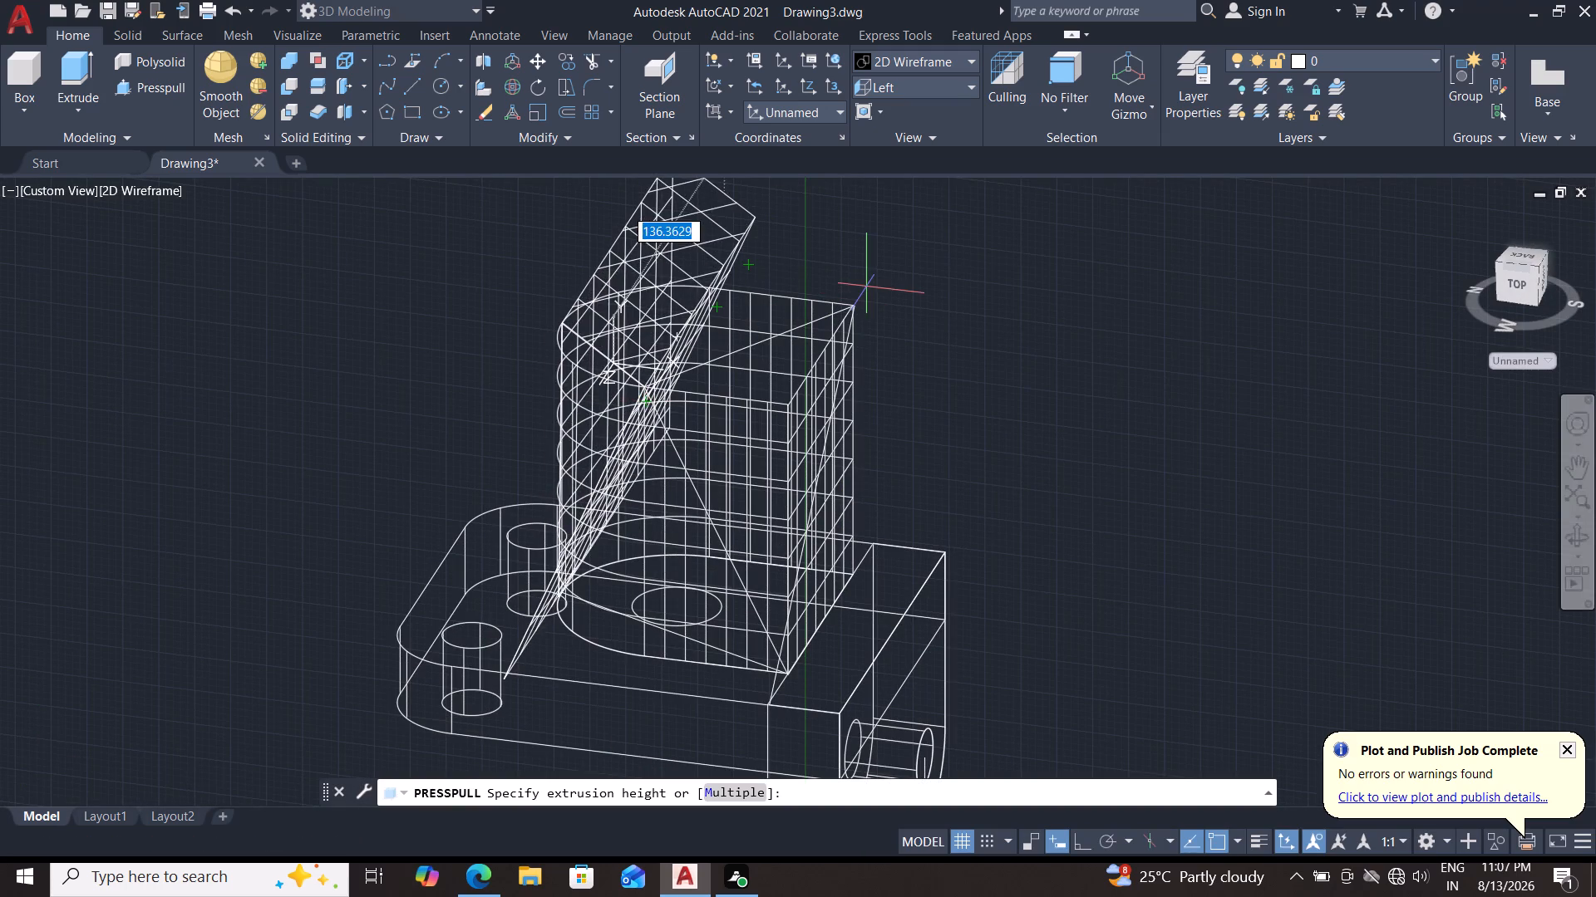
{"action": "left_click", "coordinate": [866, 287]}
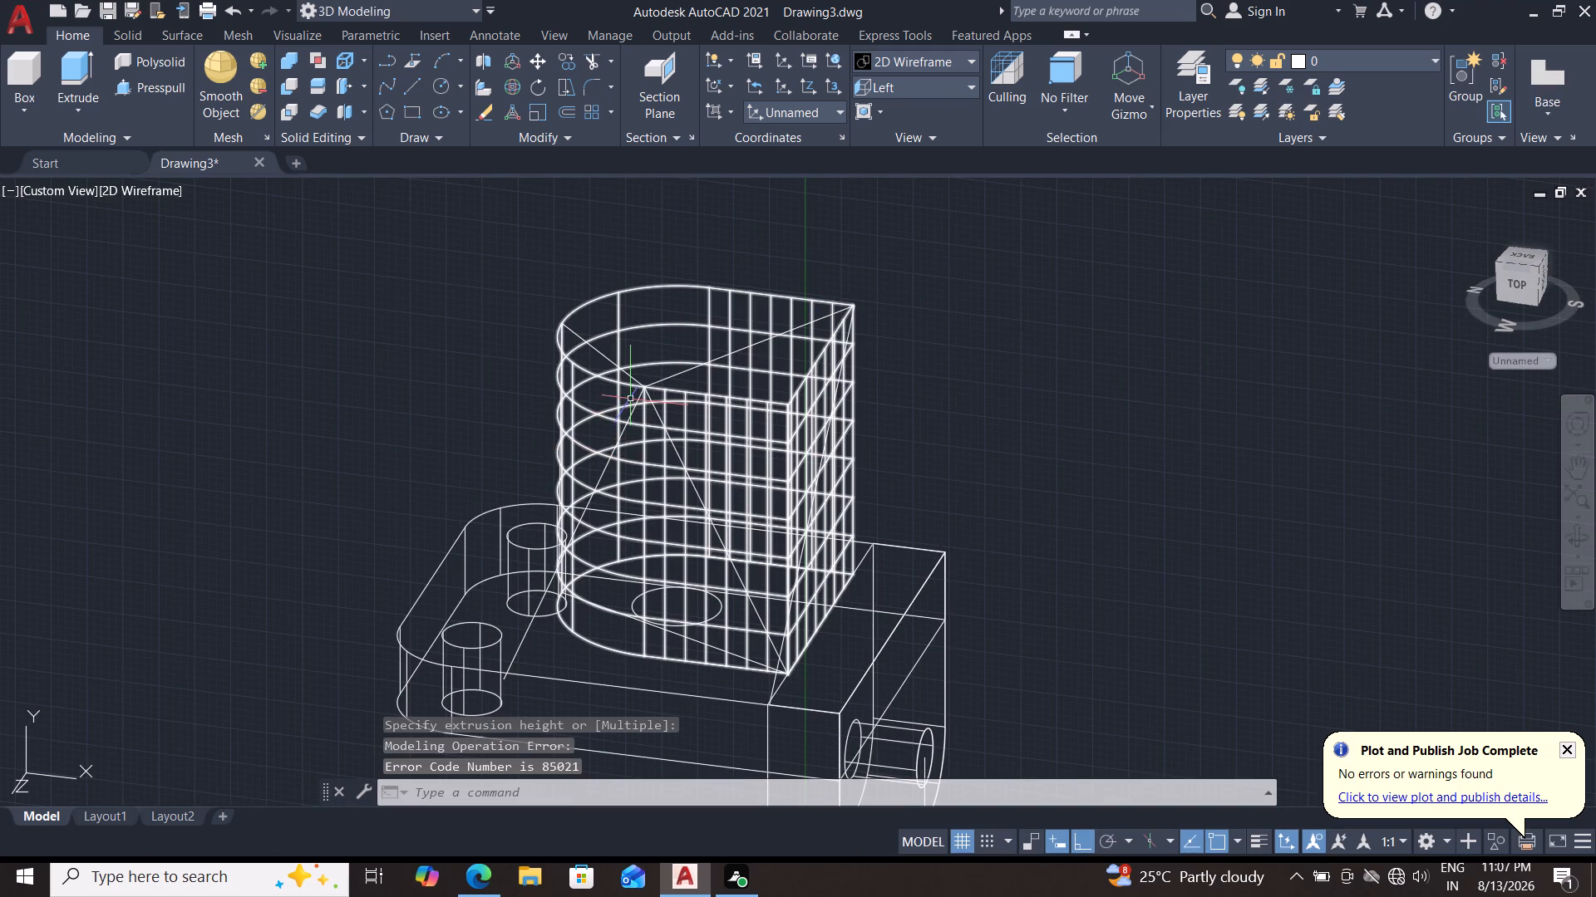
Set the visual style to Shades of Gray for the angled 3D view of the bracket.
{"action": "left_click", "coordinate": [180, 194]}
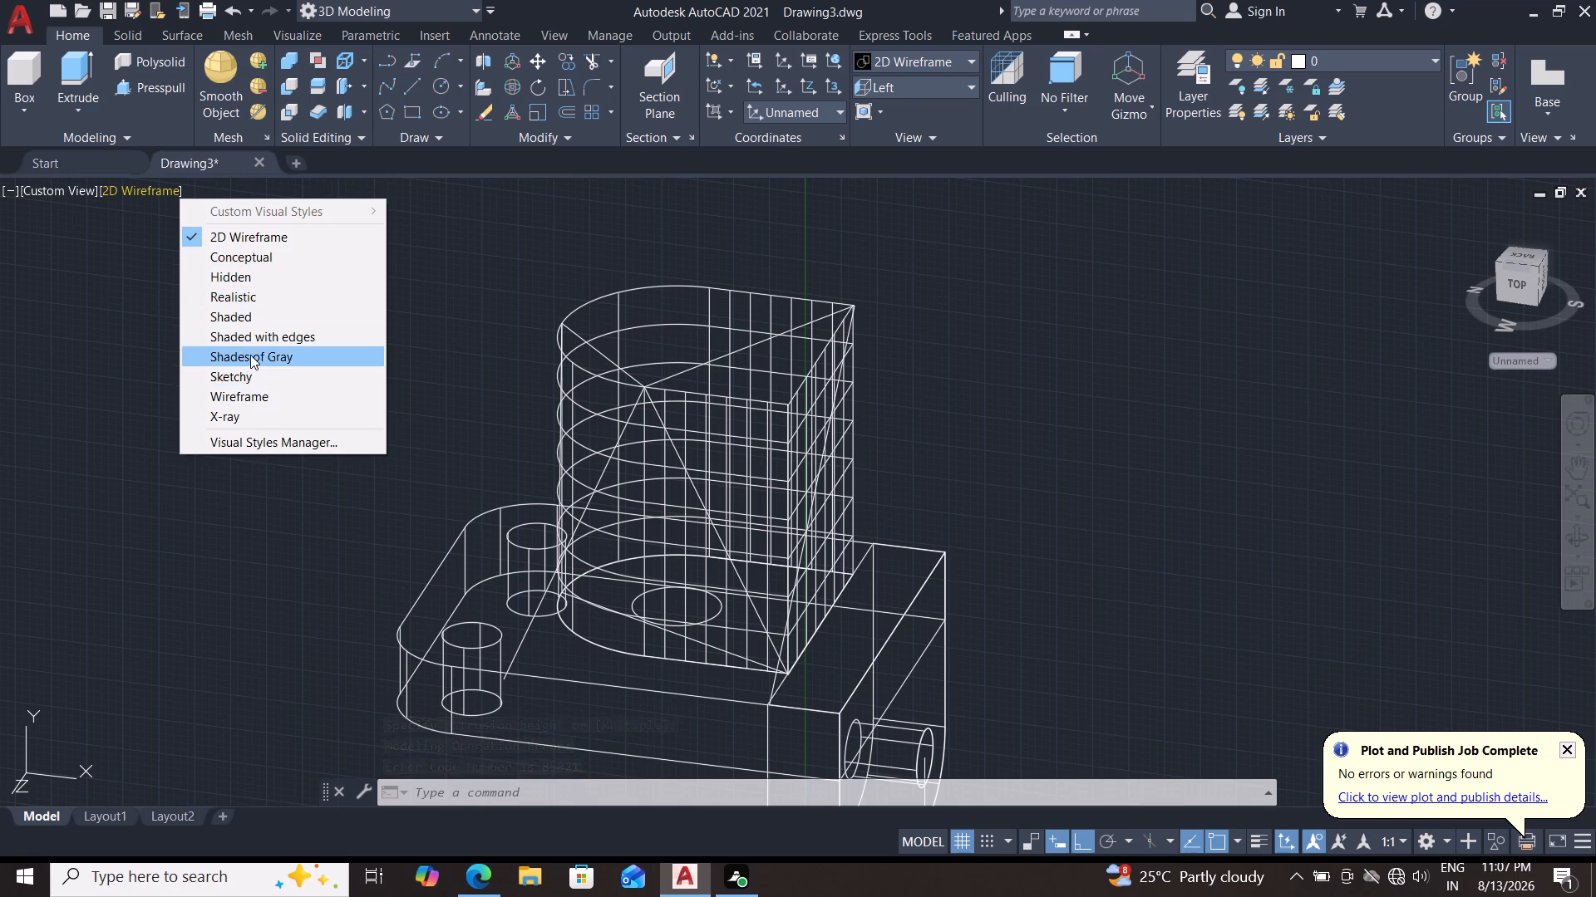
{"action": "double_click", "coordinate": [250, 355]}
{"action": "middle_click_drag", "start_coordinate": [342, 373], "coordinate": [429, 395]}
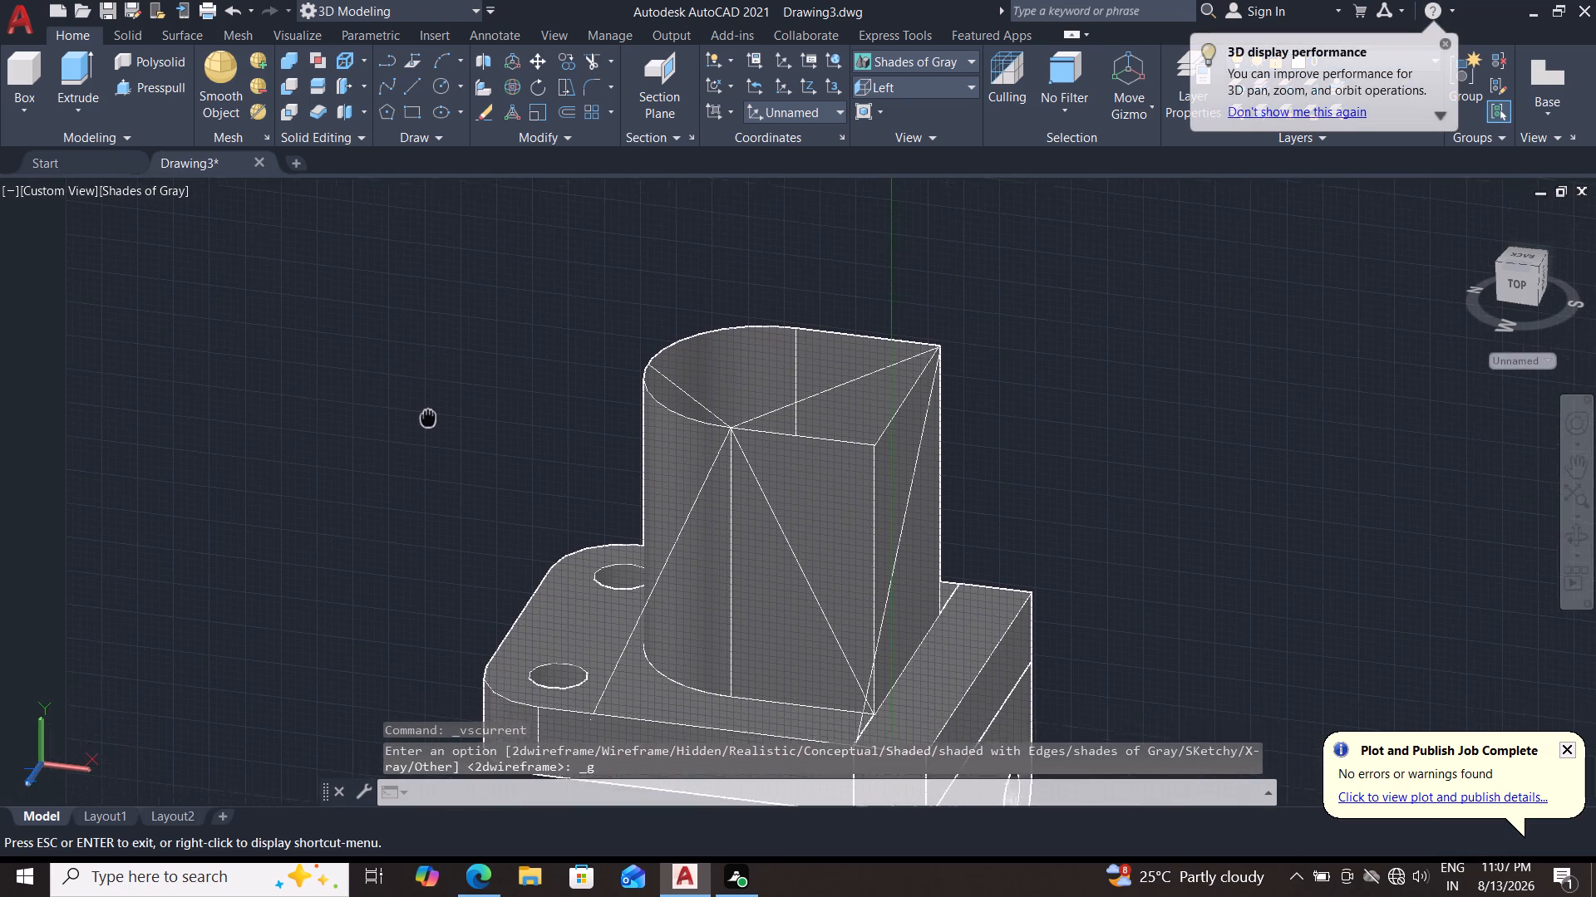
{"action": "middle_click_drag", "start_coordinate": [429, 395], "coordinate": [429, 370]}
{"action": "middle_click_drag", "start_coordinate": [438, 348], "coordinate": [416, 273]}
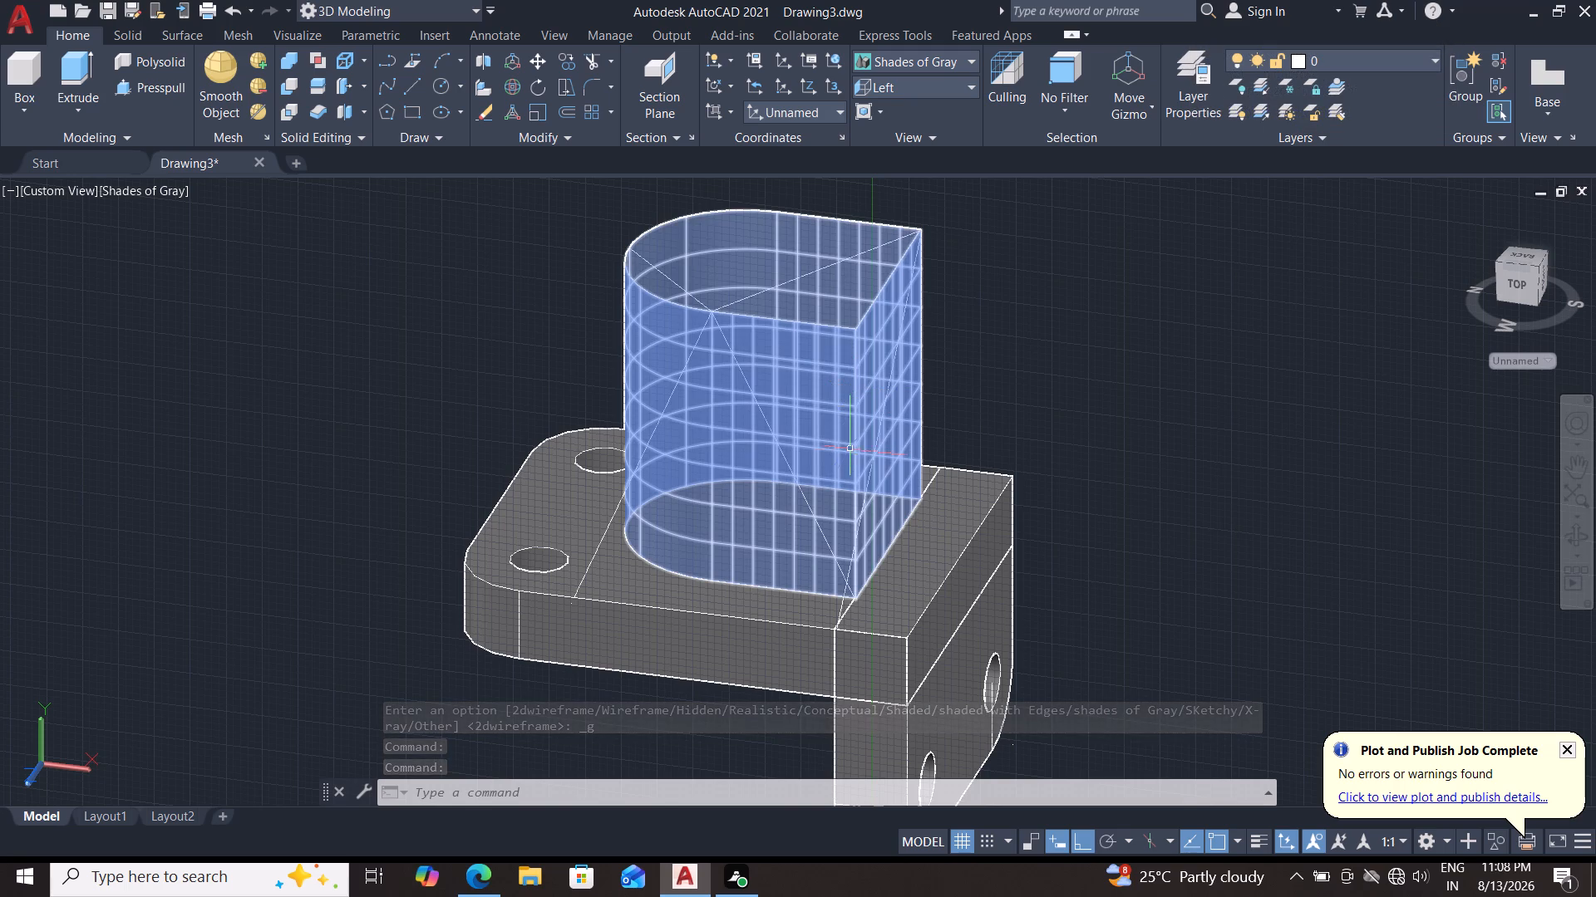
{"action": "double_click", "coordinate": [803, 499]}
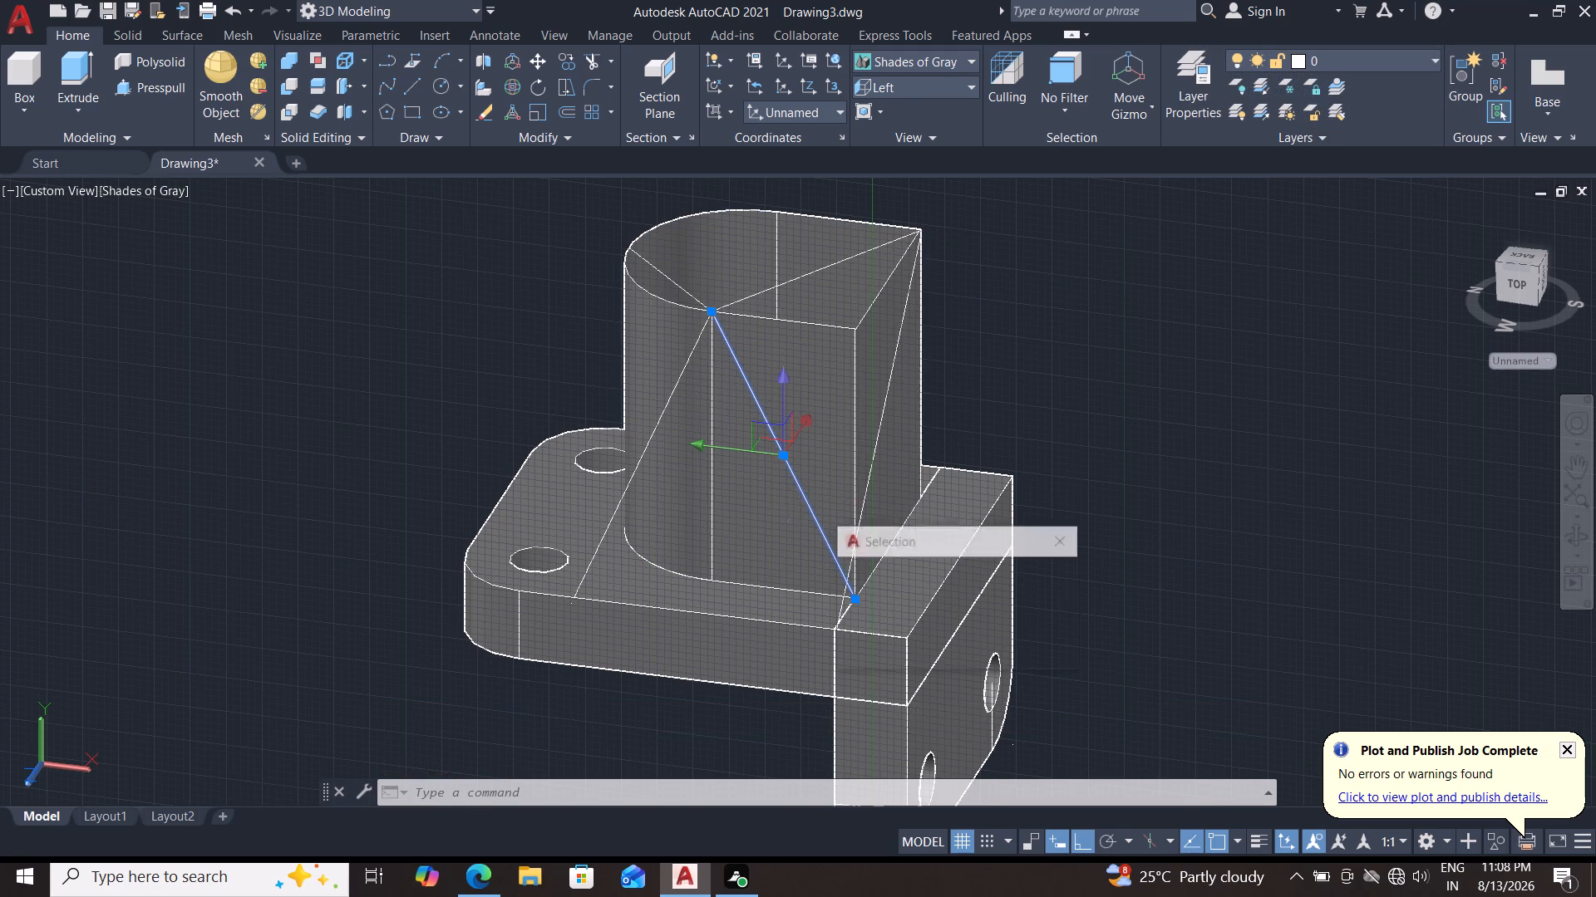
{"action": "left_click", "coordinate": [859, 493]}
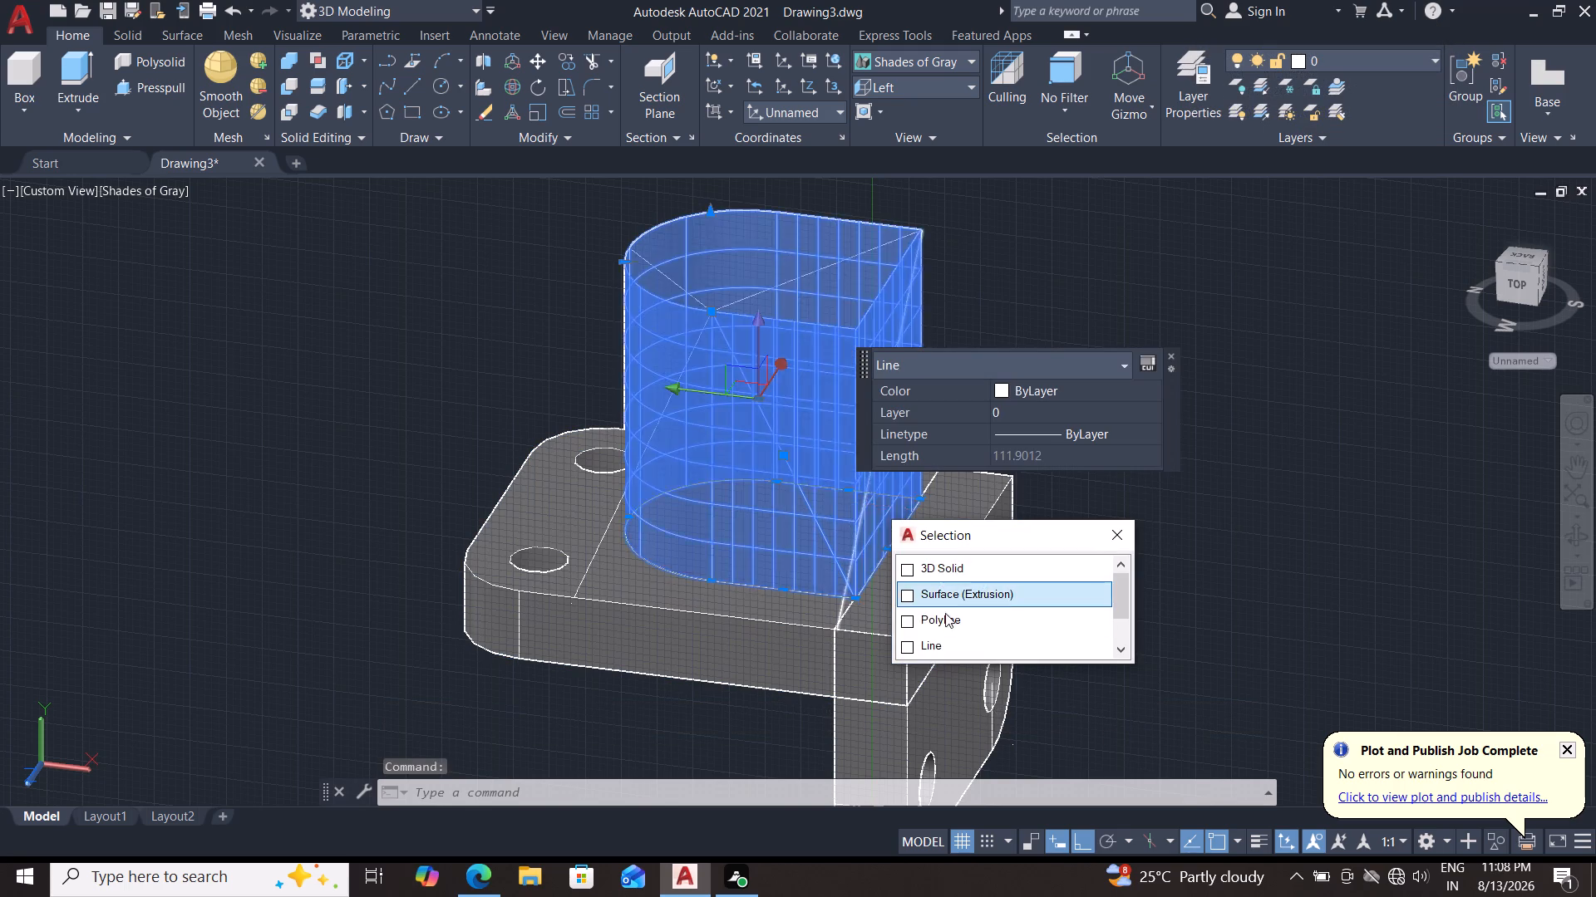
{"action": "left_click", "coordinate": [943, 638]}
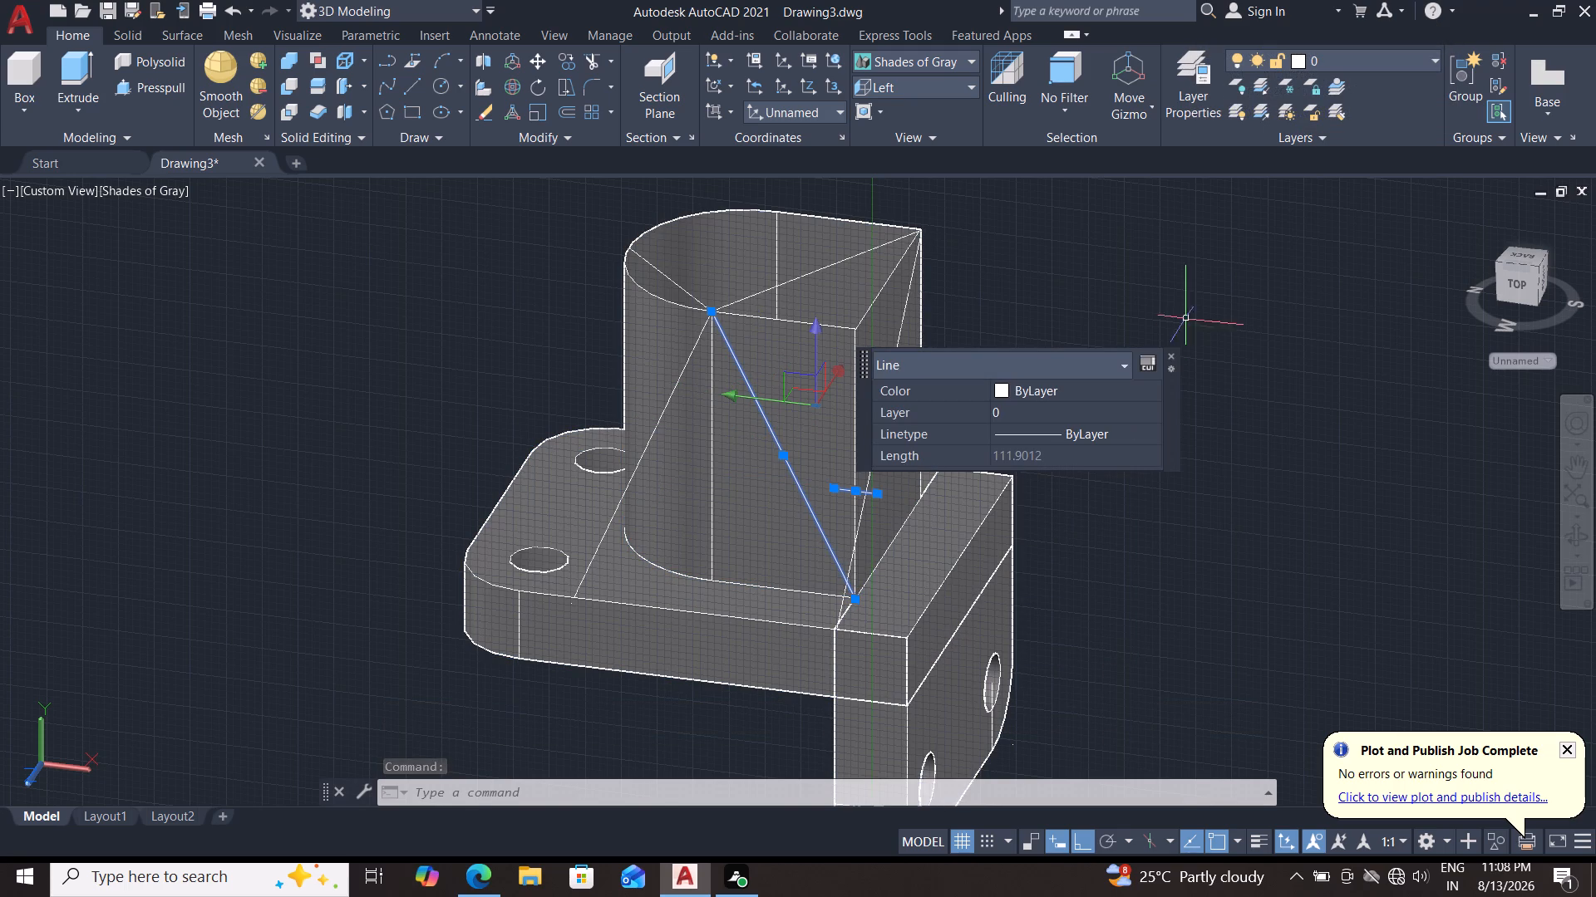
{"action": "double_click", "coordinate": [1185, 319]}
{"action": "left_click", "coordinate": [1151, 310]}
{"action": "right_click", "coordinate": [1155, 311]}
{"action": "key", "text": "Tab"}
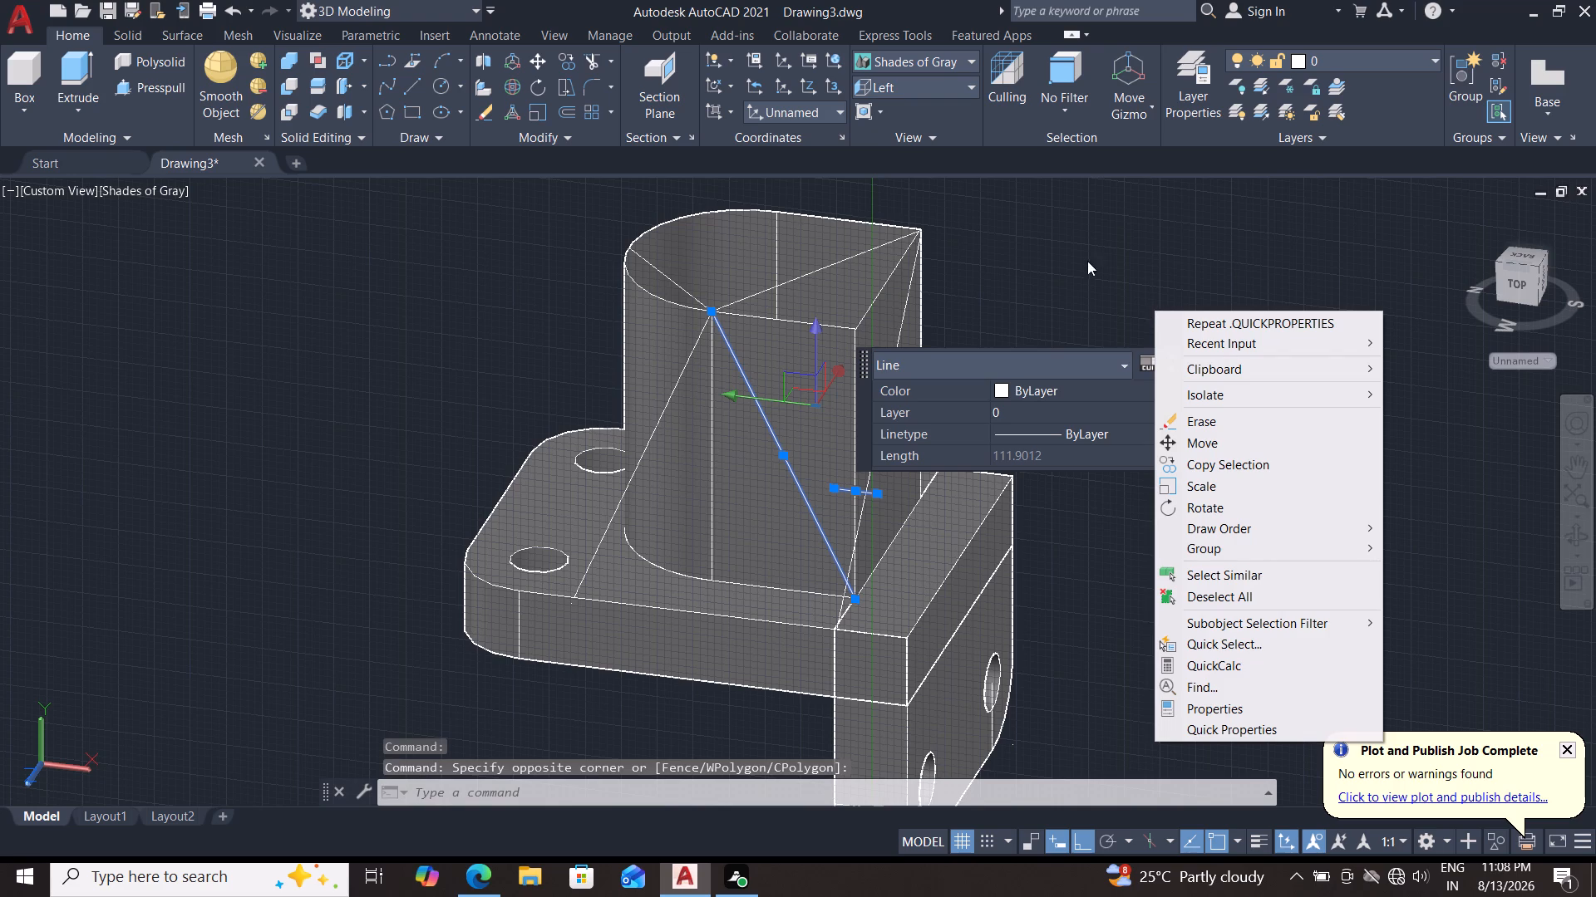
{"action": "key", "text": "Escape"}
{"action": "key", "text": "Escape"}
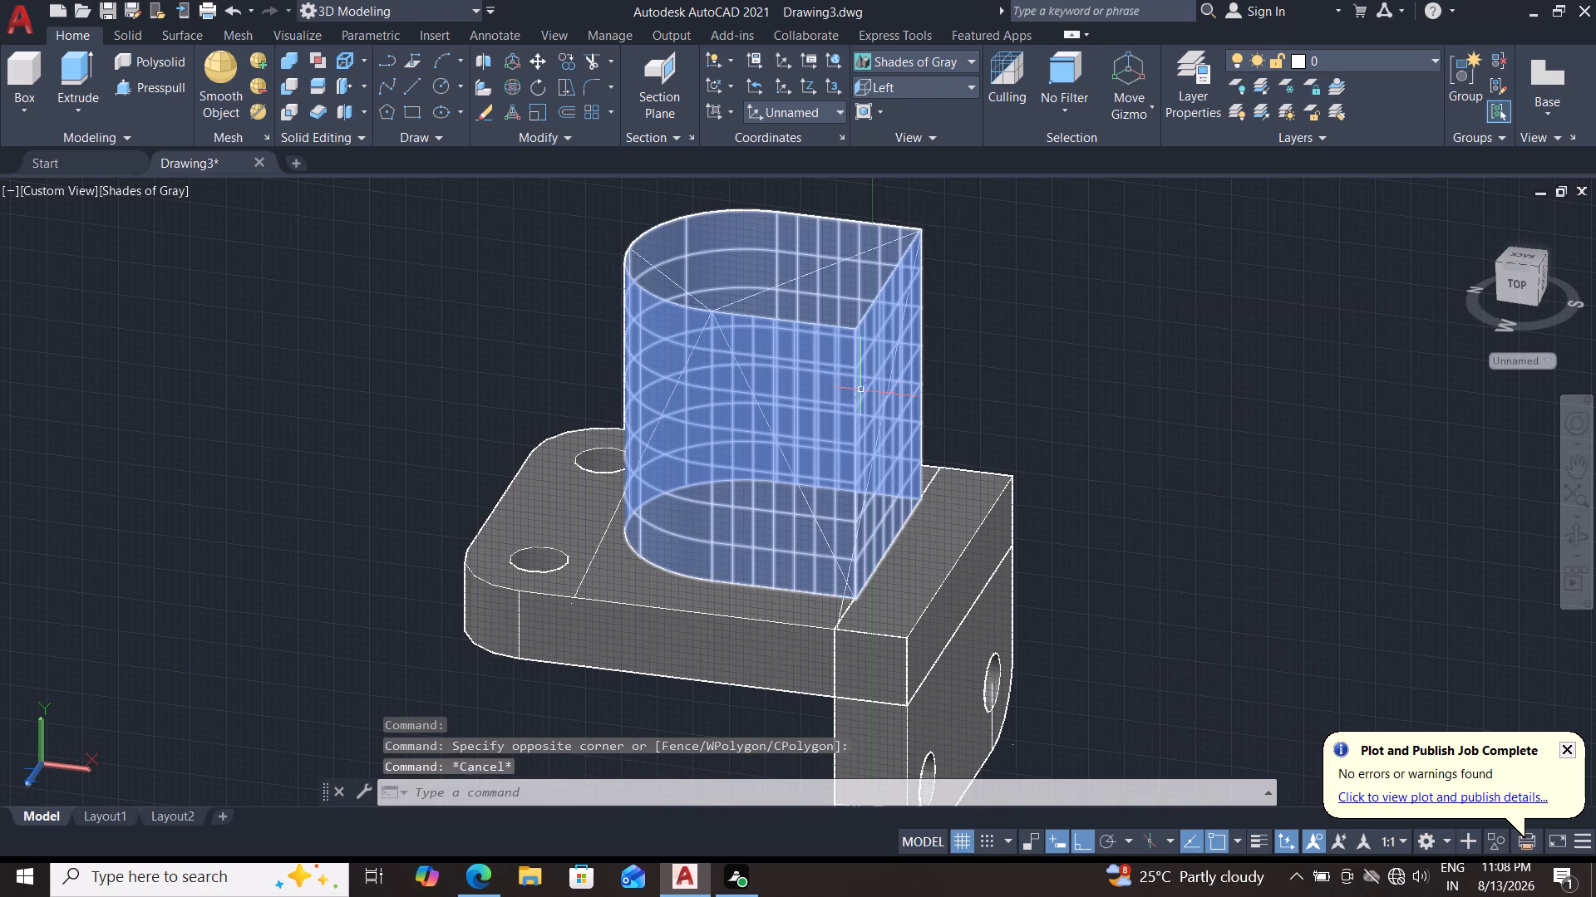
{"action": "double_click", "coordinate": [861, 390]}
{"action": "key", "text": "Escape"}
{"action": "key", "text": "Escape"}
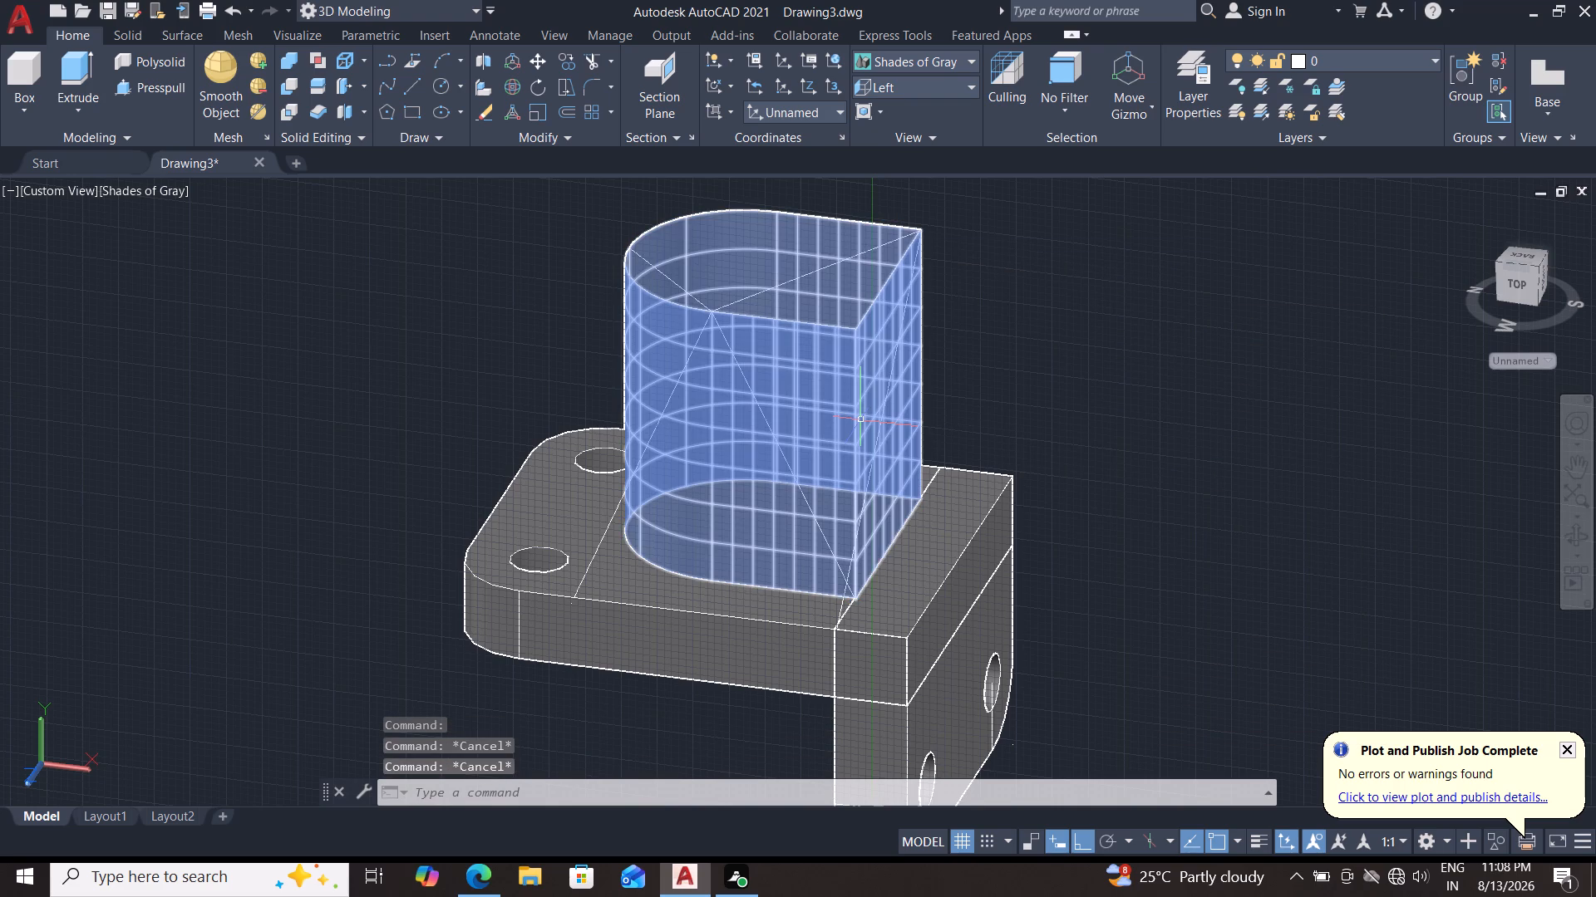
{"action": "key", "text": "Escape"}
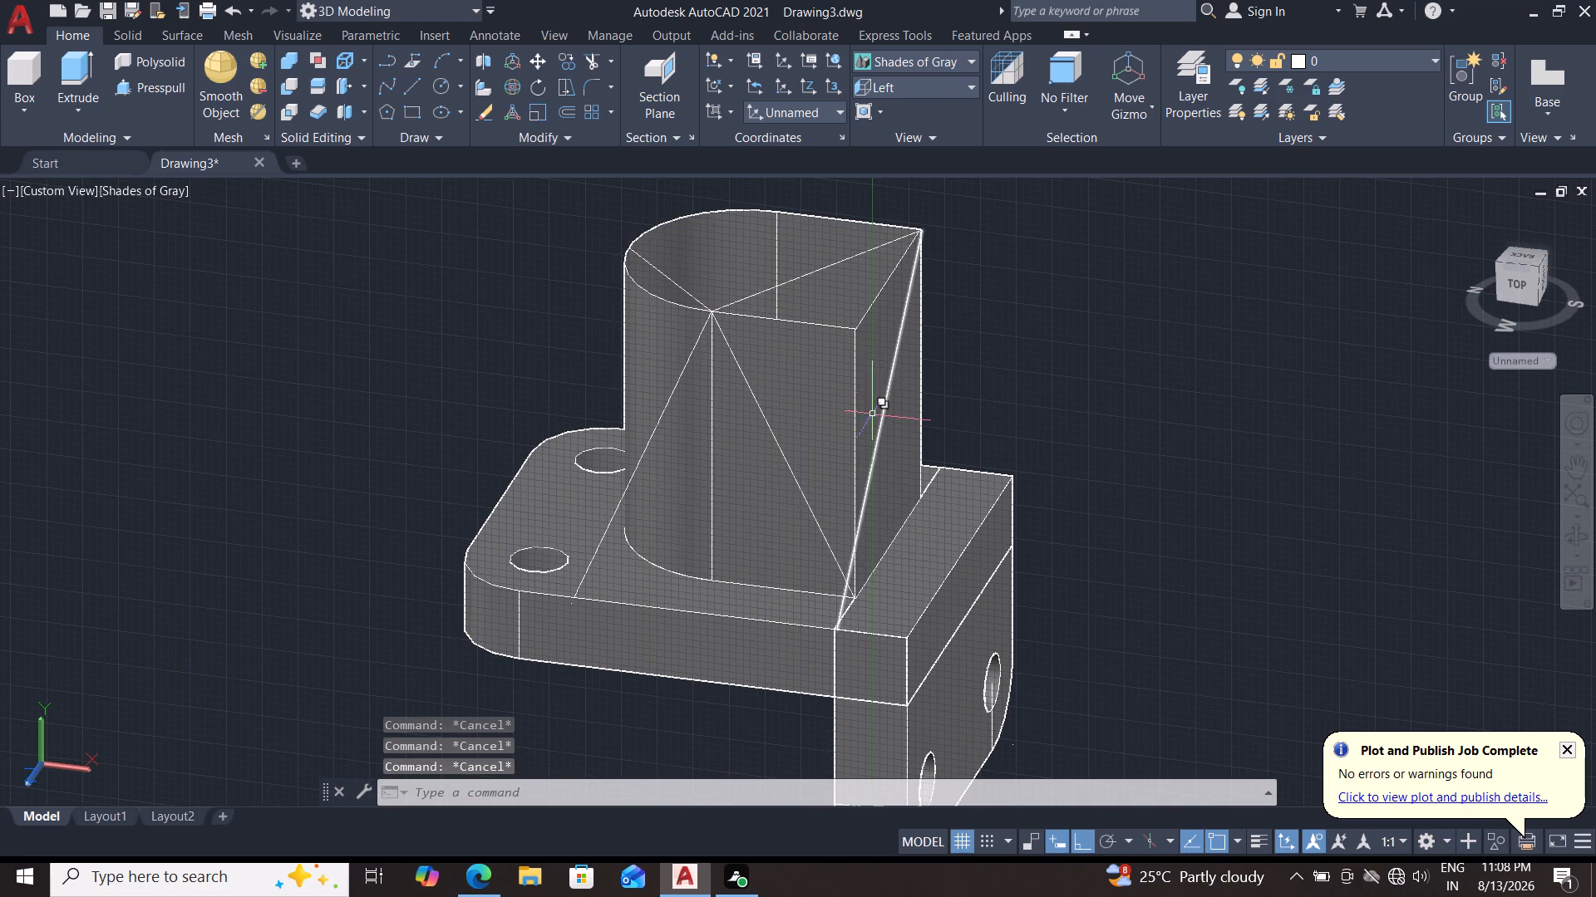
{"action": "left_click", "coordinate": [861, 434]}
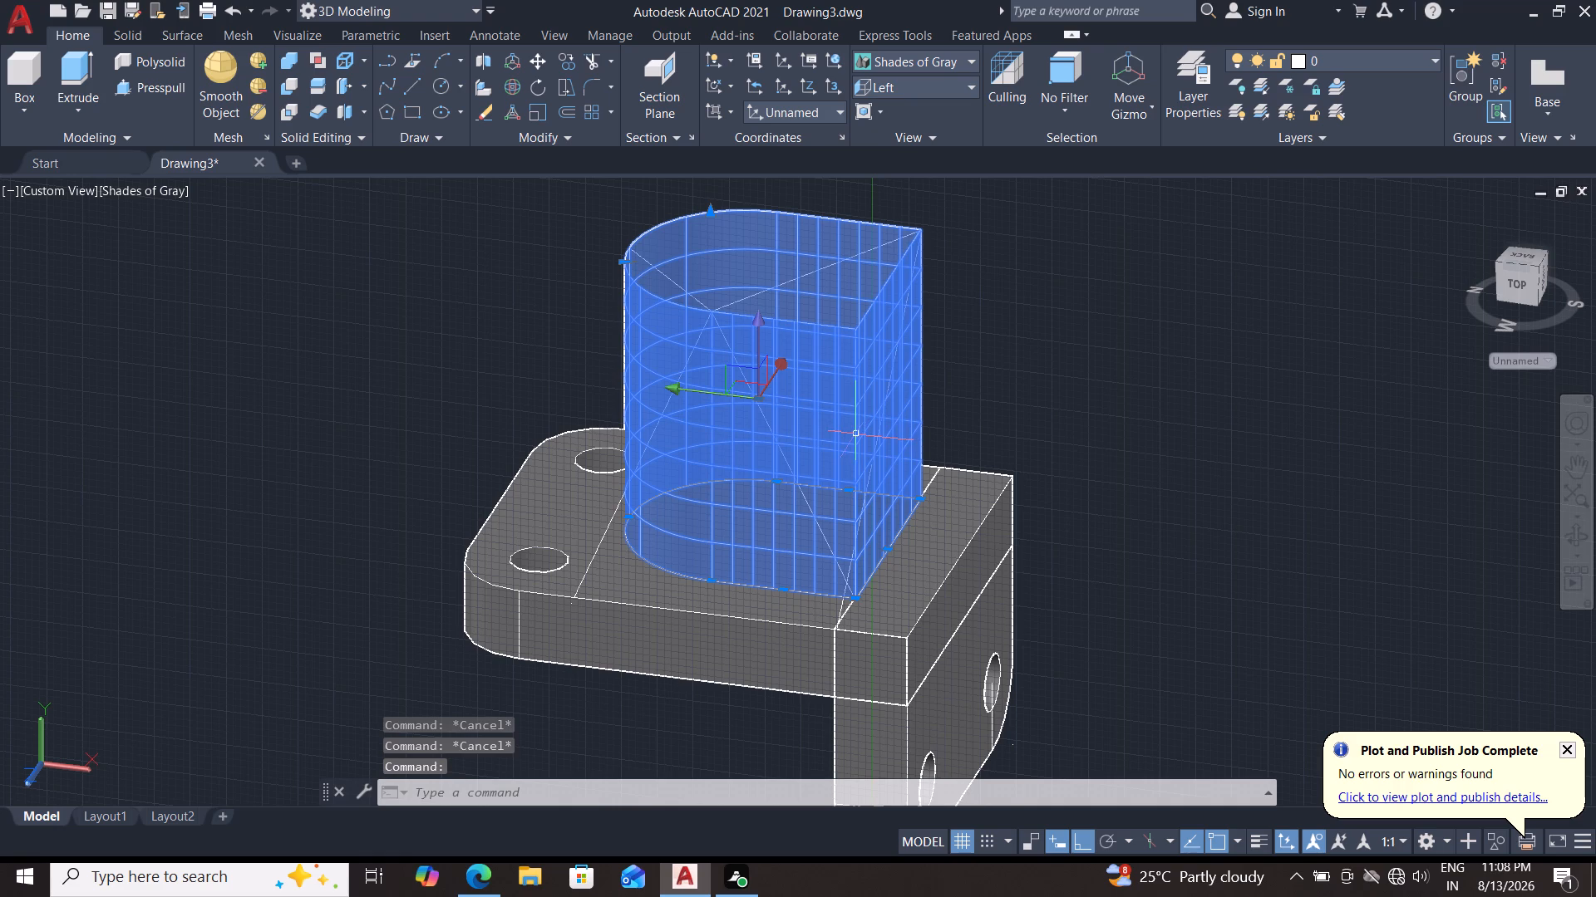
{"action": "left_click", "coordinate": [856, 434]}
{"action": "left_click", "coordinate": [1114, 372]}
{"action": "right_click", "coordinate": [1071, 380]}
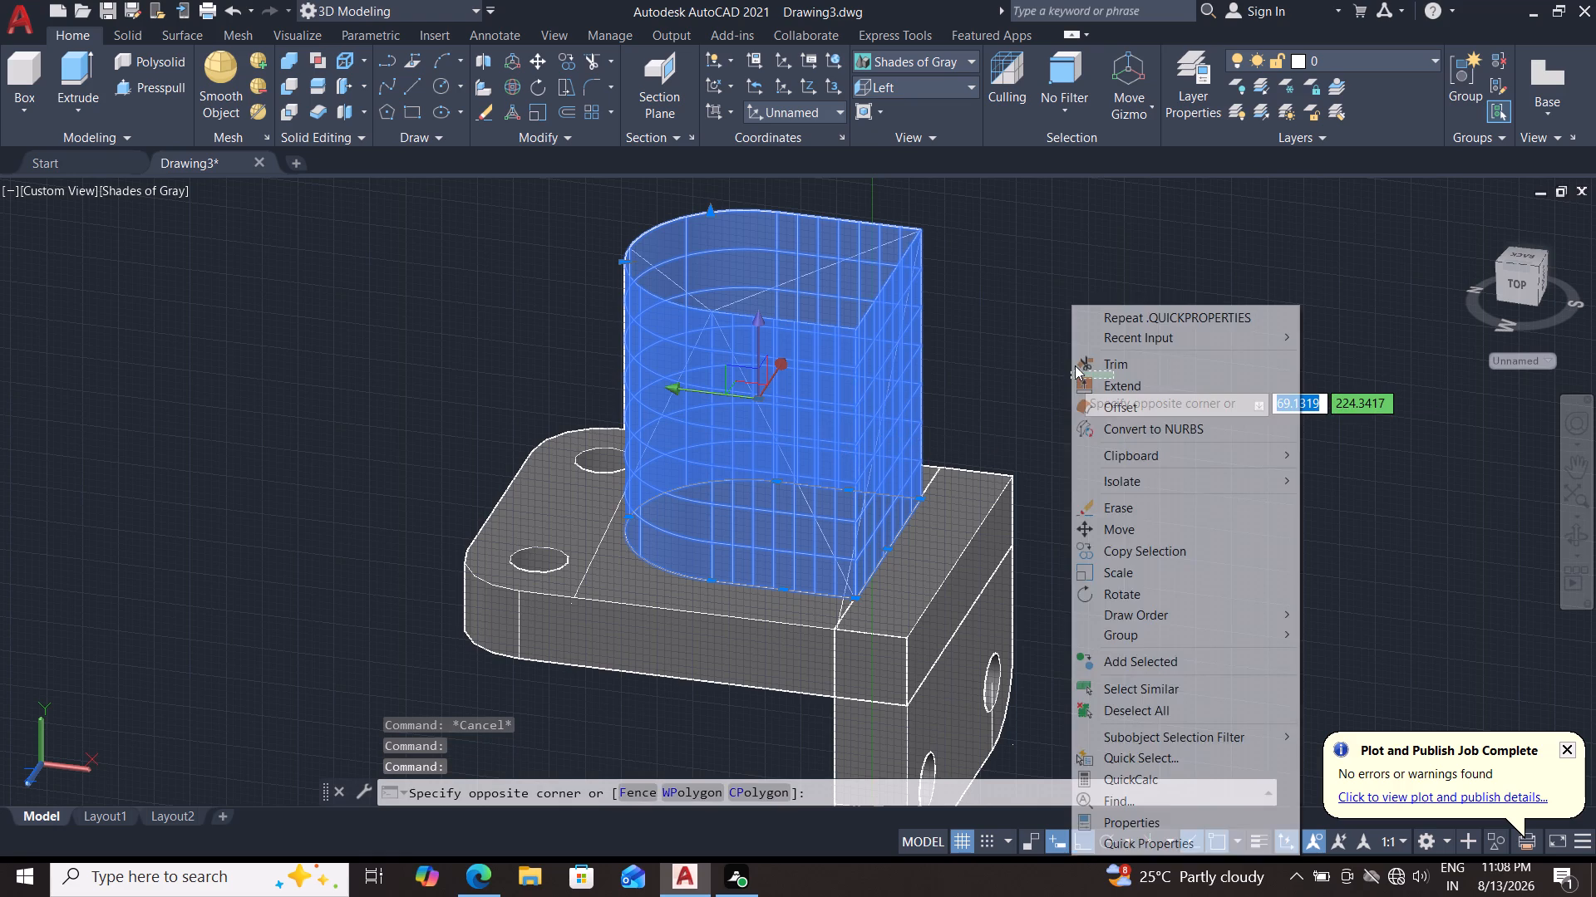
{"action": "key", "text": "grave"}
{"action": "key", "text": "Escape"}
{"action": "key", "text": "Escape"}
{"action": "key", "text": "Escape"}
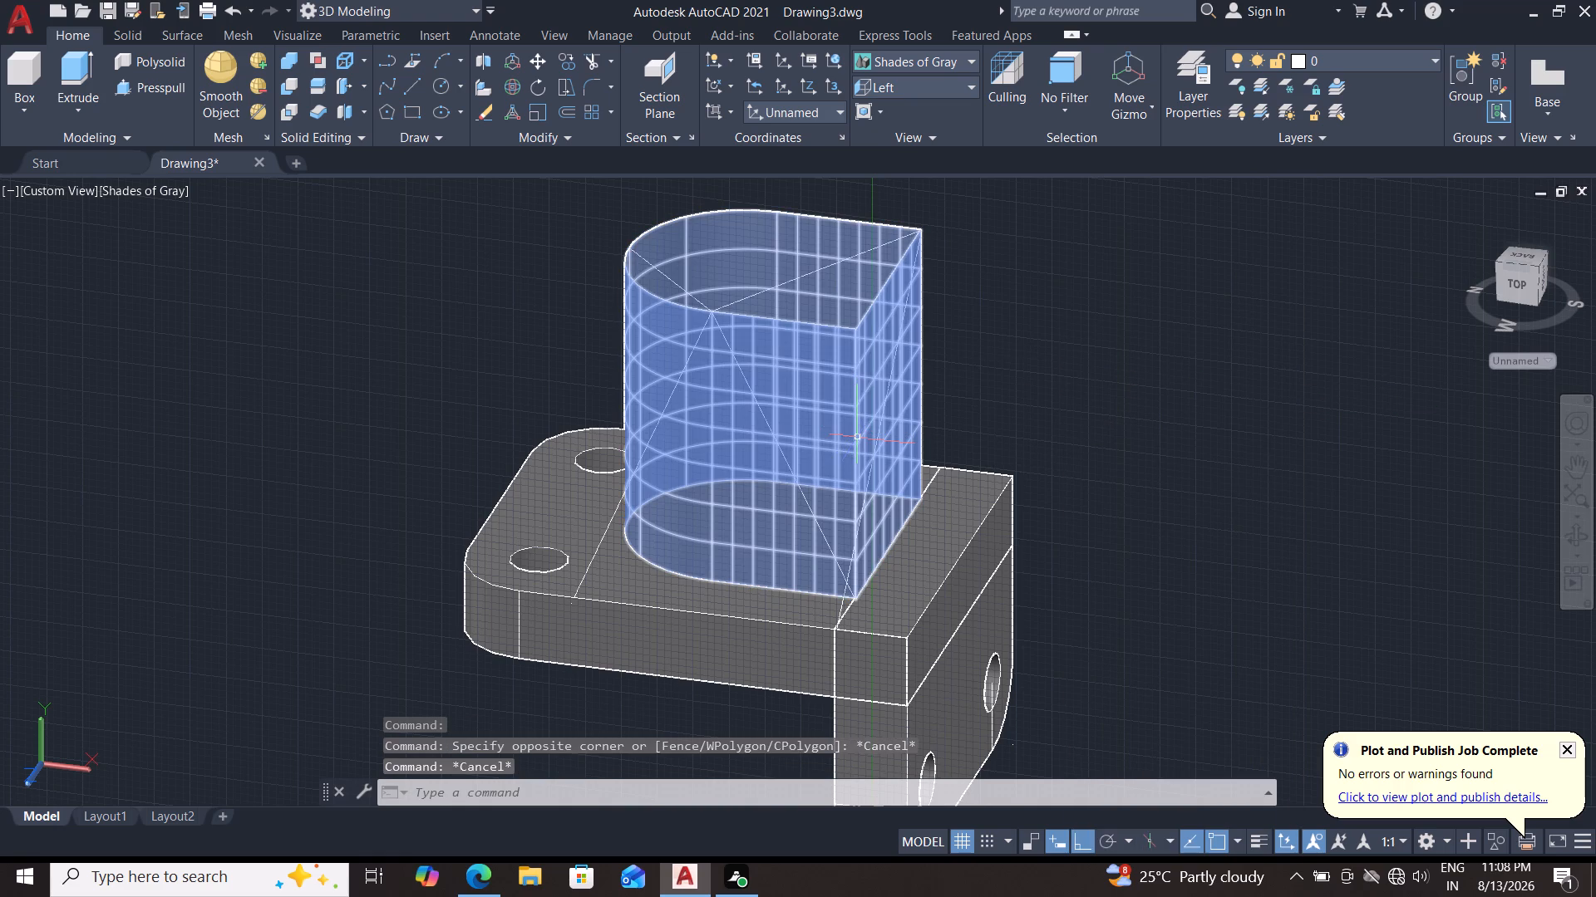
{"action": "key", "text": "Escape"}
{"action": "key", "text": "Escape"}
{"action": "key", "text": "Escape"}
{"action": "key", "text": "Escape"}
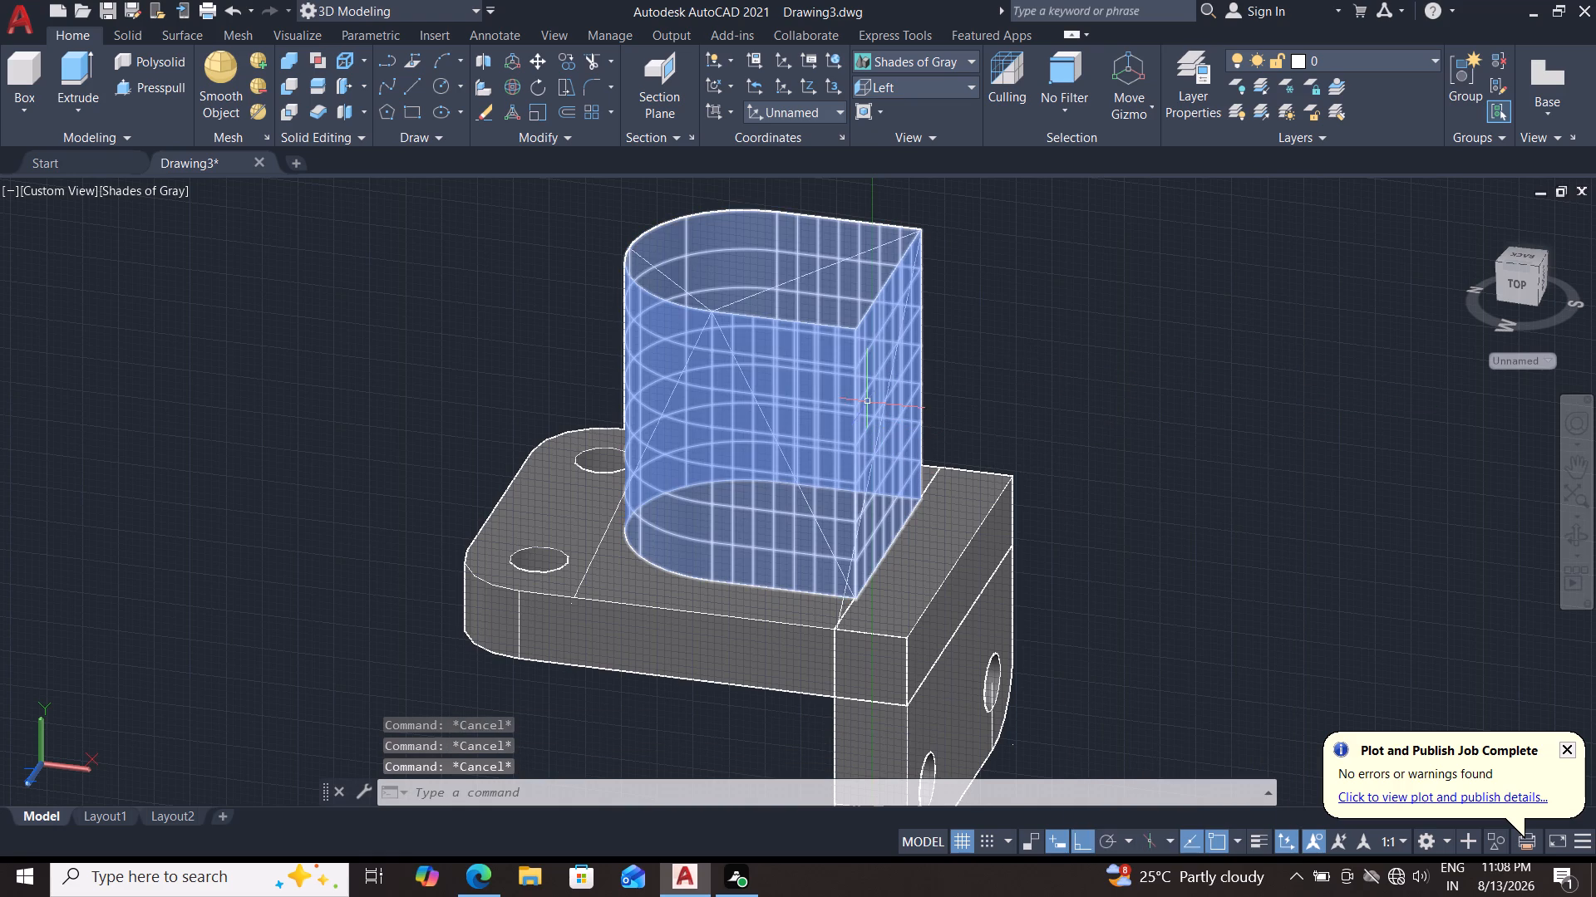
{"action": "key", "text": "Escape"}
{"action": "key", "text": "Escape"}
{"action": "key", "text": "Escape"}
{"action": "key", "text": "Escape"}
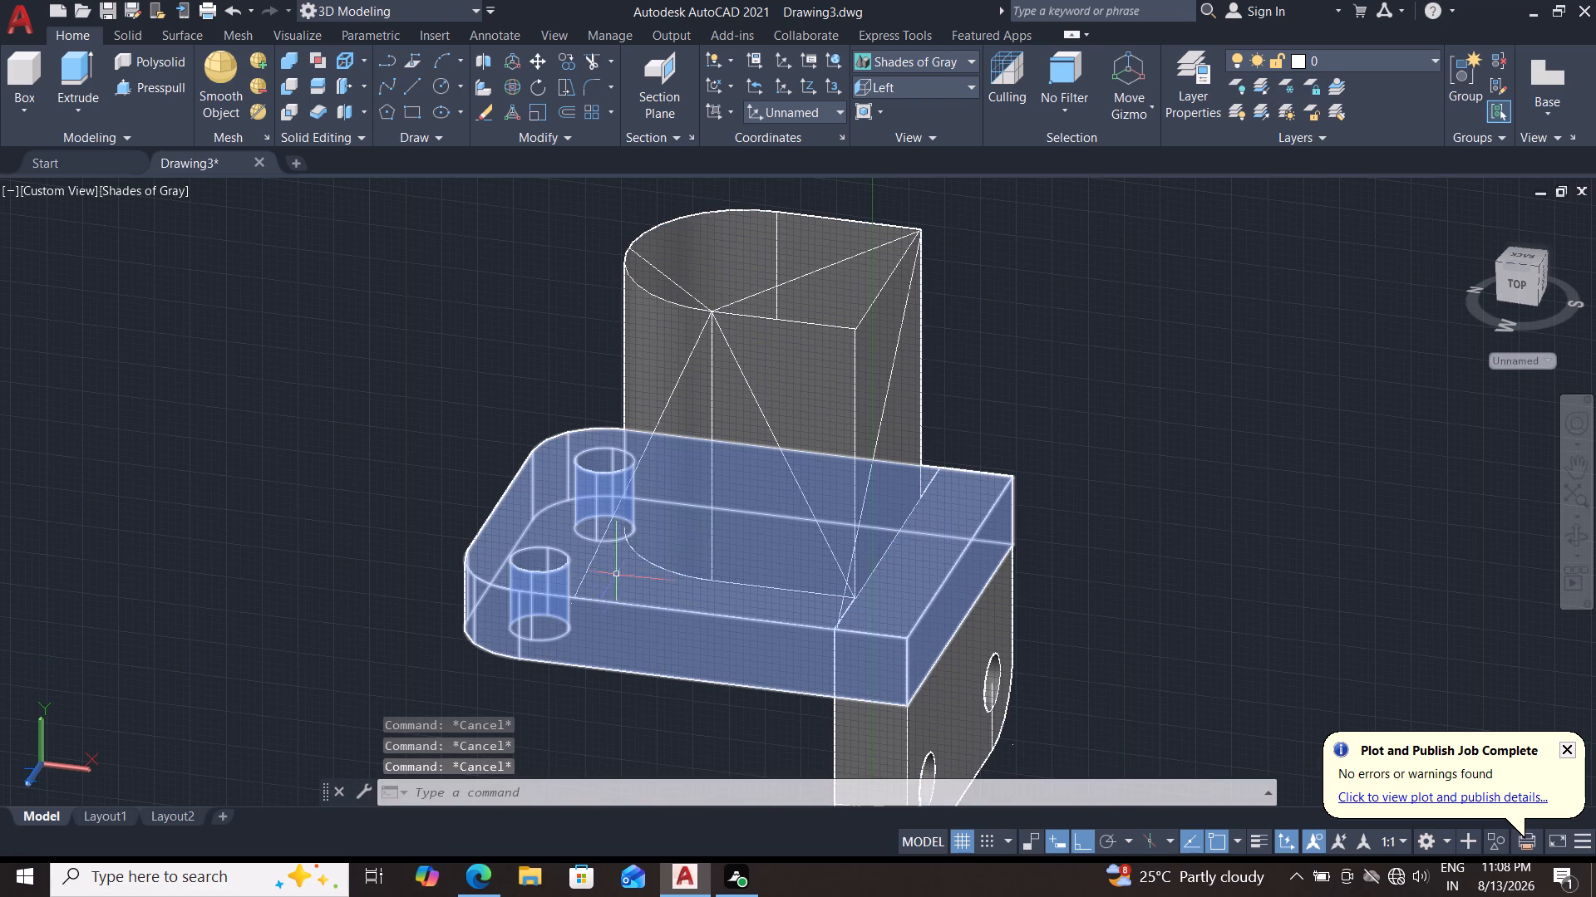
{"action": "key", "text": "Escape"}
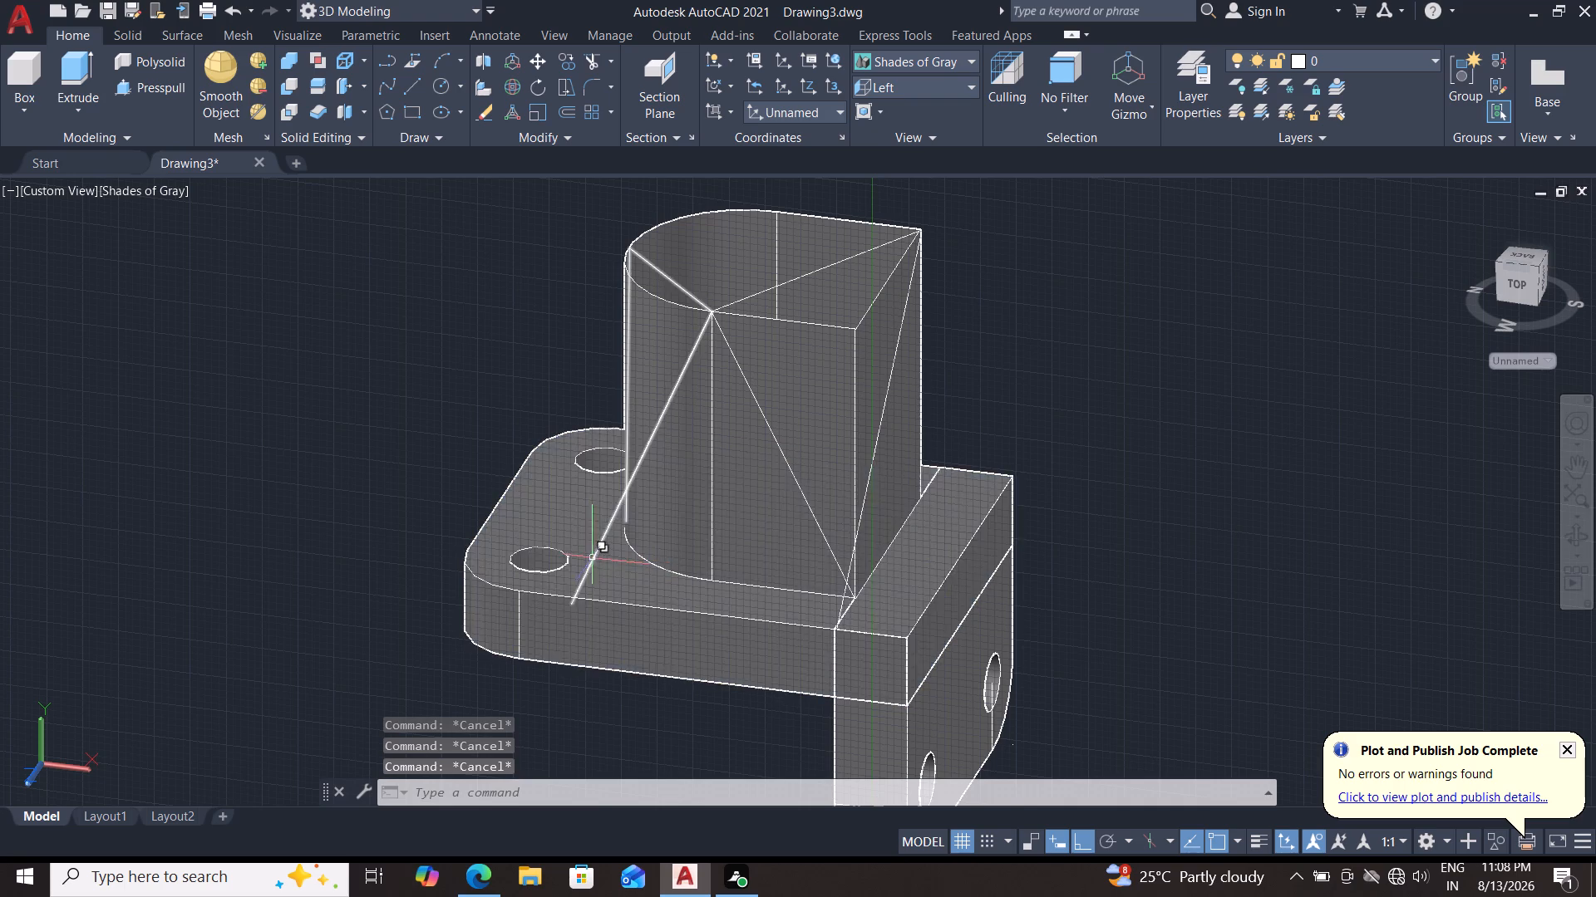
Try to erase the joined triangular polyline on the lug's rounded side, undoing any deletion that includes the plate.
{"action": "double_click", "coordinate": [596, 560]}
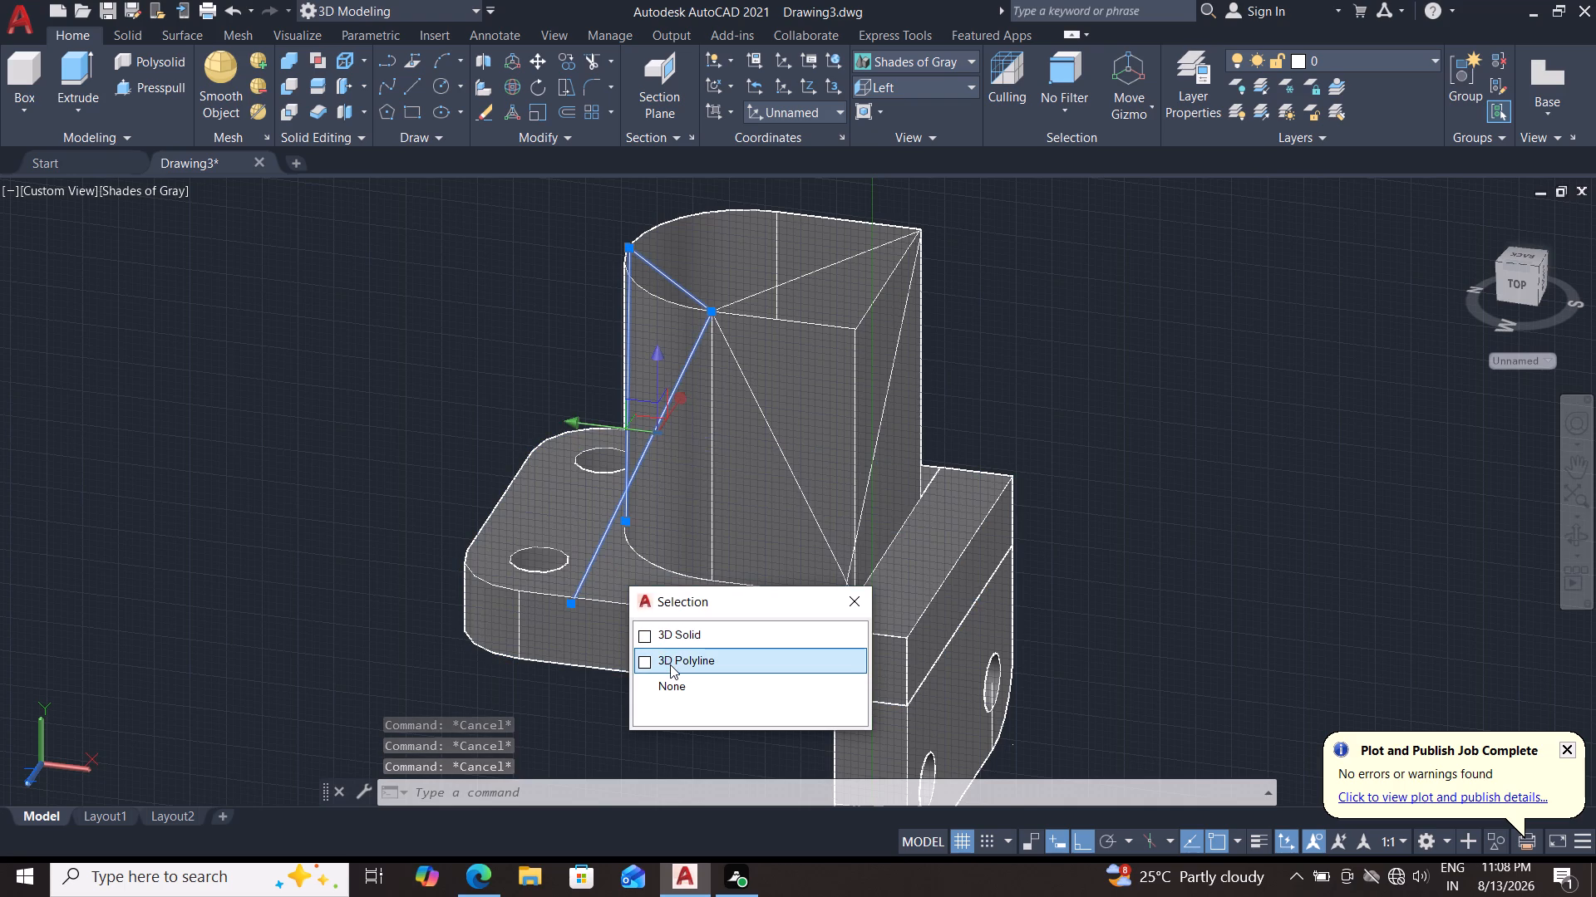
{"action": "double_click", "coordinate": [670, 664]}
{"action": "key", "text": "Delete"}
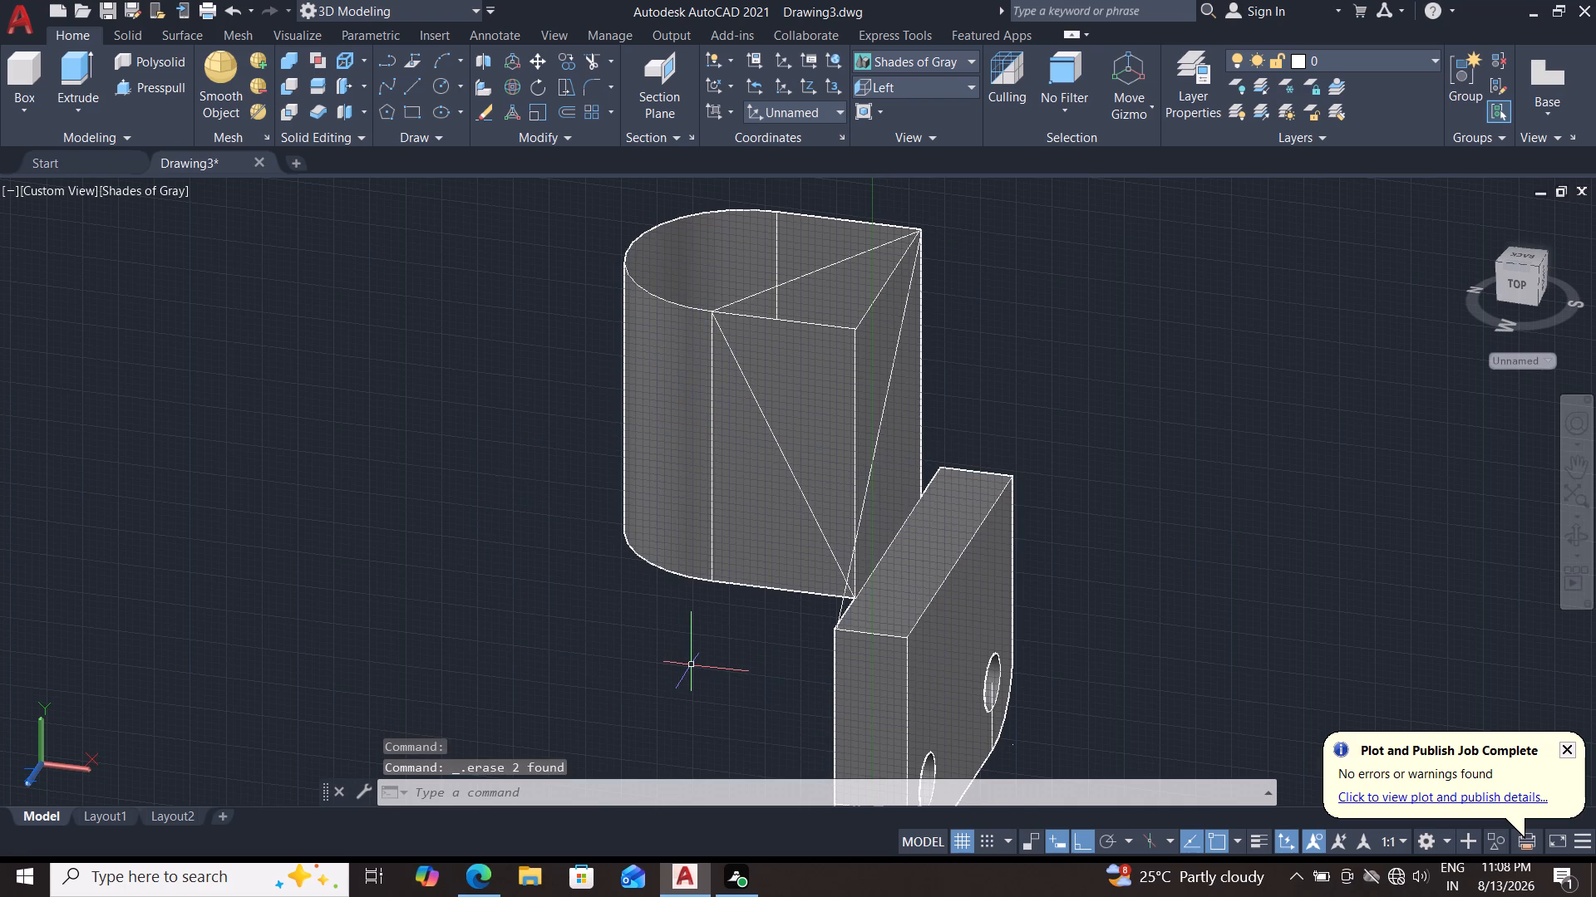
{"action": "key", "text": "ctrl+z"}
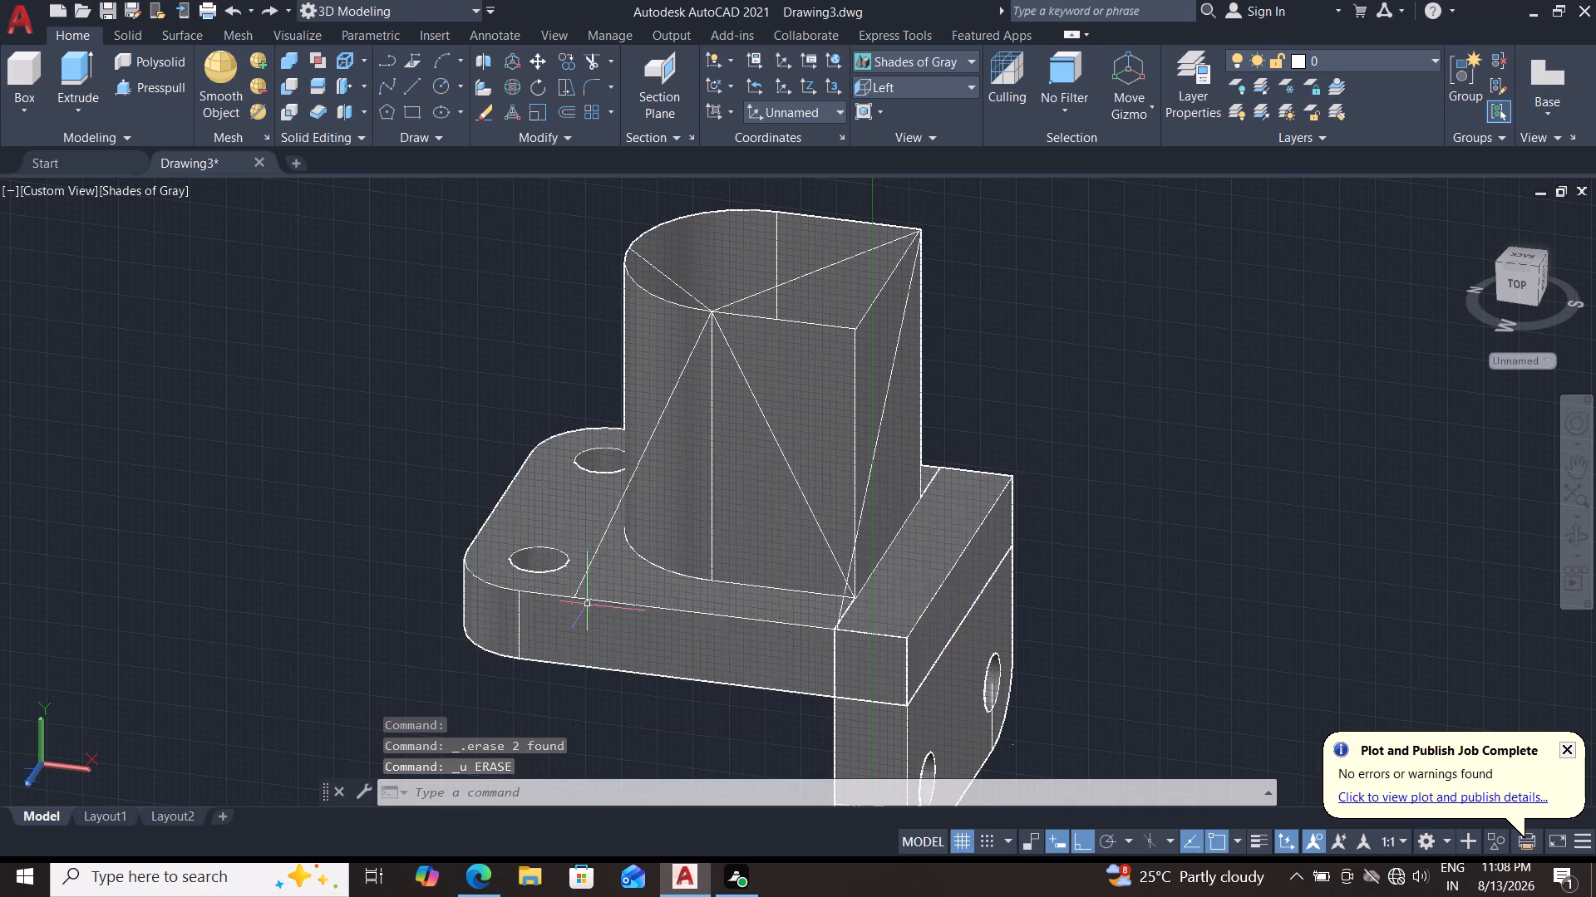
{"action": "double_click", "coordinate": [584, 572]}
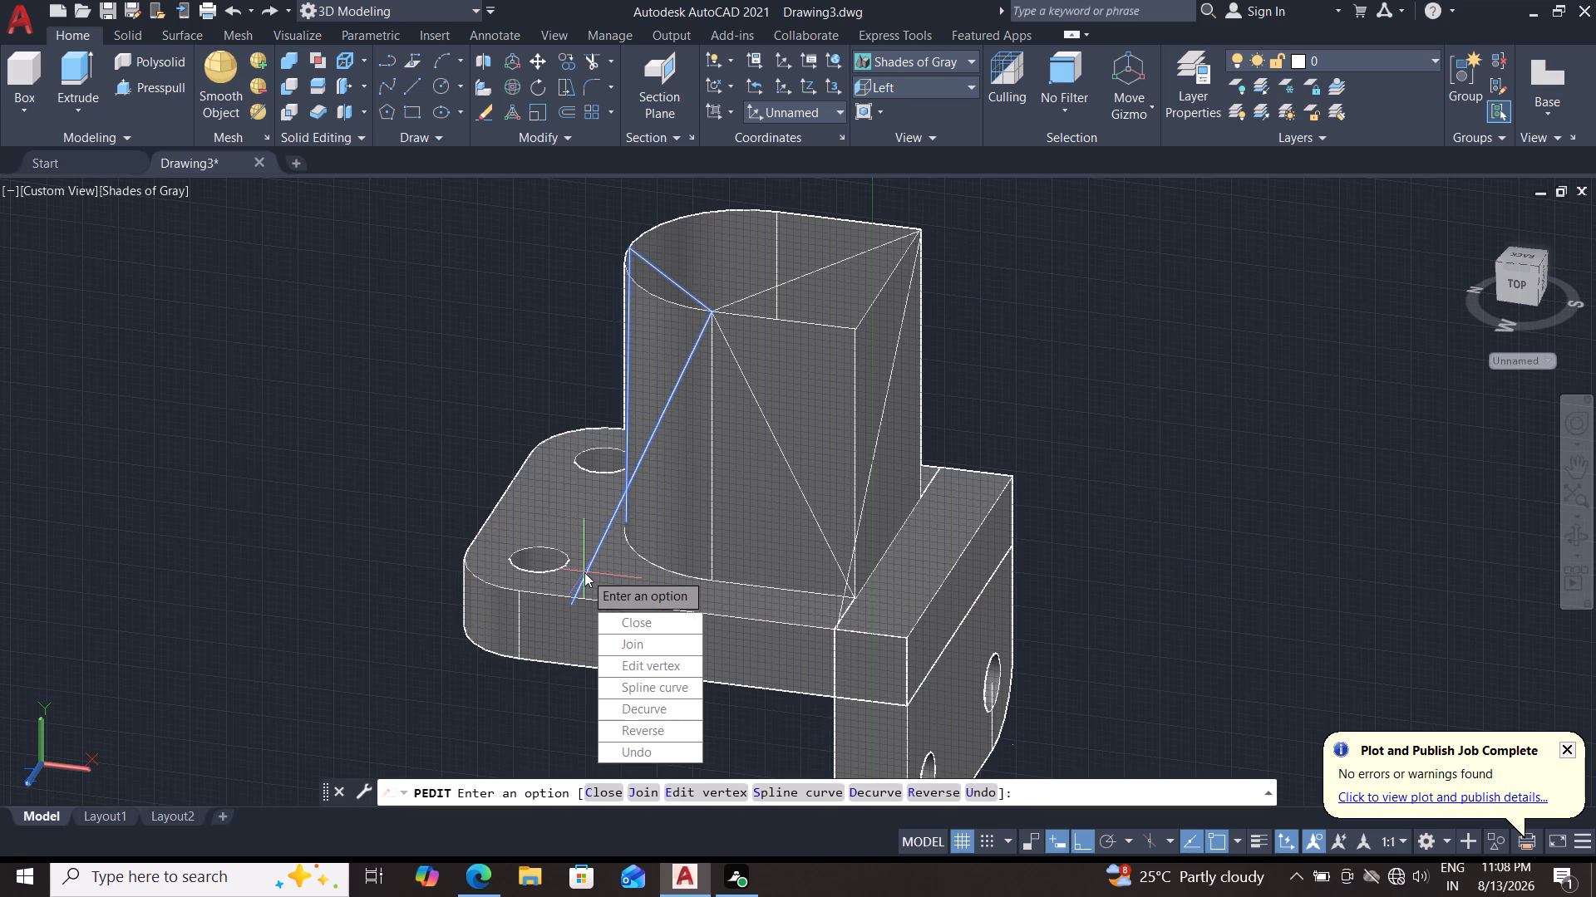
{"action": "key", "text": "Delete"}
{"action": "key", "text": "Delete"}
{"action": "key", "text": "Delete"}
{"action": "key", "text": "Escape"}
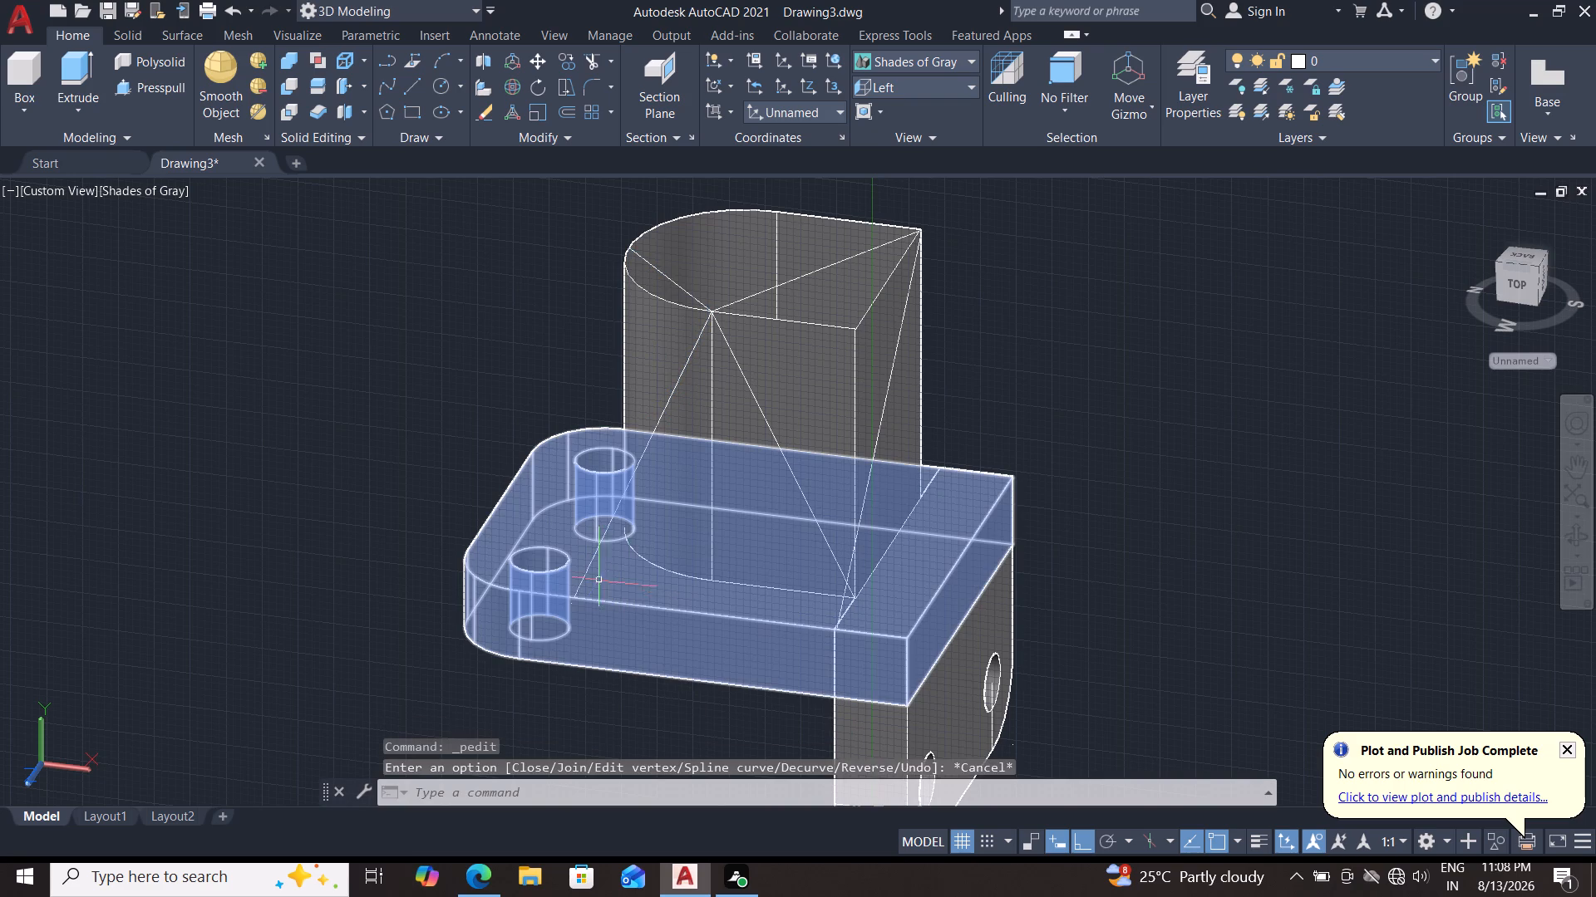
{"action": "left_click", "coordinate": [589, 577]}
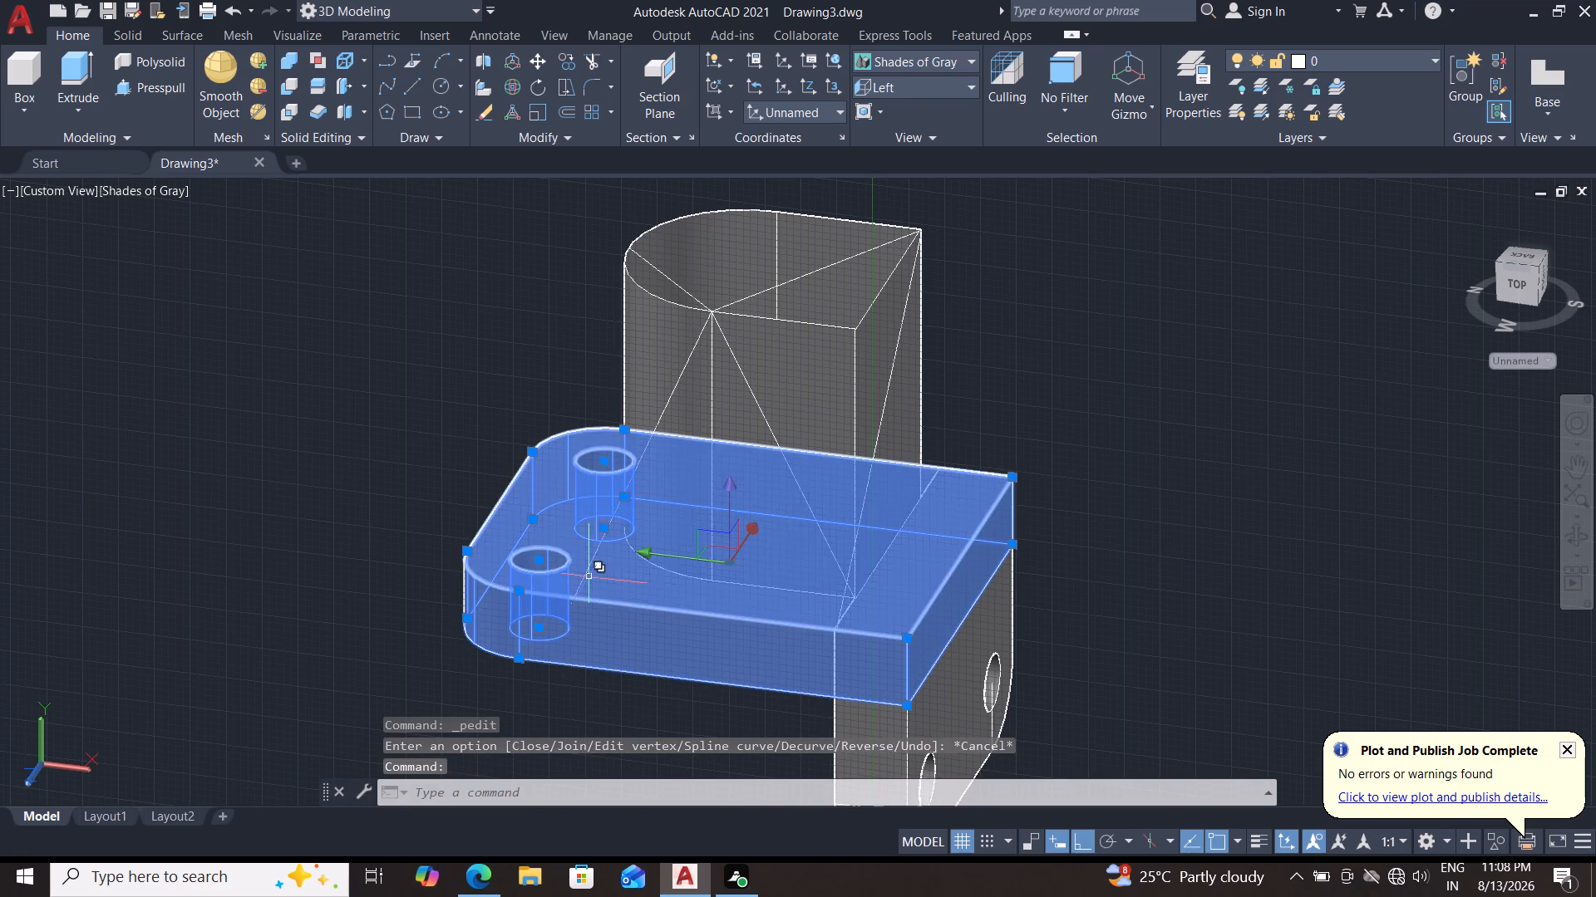
Undo the recent edits back through the join, the press-pulls and the triangular profile lines on the lug.
{"action": "key", "text": "ctrl+z"}
{"action": "key", "text": "ctrl+z"}
{"action": "key", "text": "ctrl+z"}
{"action": "key", "text": "ctrl+z"}
{"action": "key", "text": "ctrl+z"}
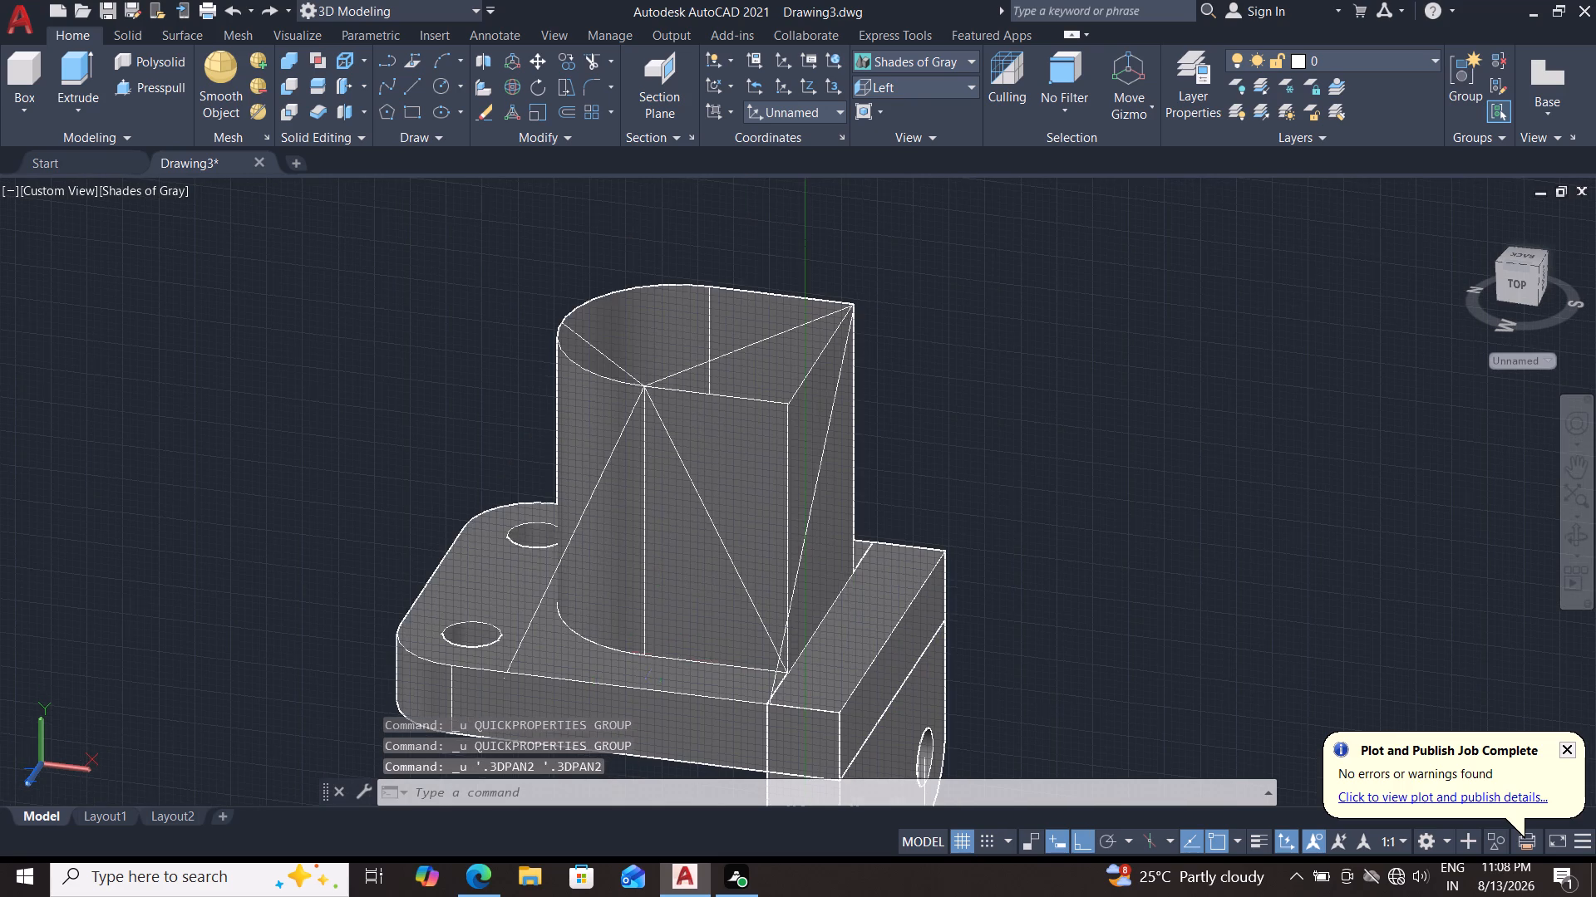
{"action": "key", "text": "ctrl+z"}
{"action": "key", "text": "ctrl+z"}
{"action": "key", "text": "ctrl+z"}
{"action": "key", "text": "ctrl+z"}
{"action": "key", "text": "ctrl+z"}
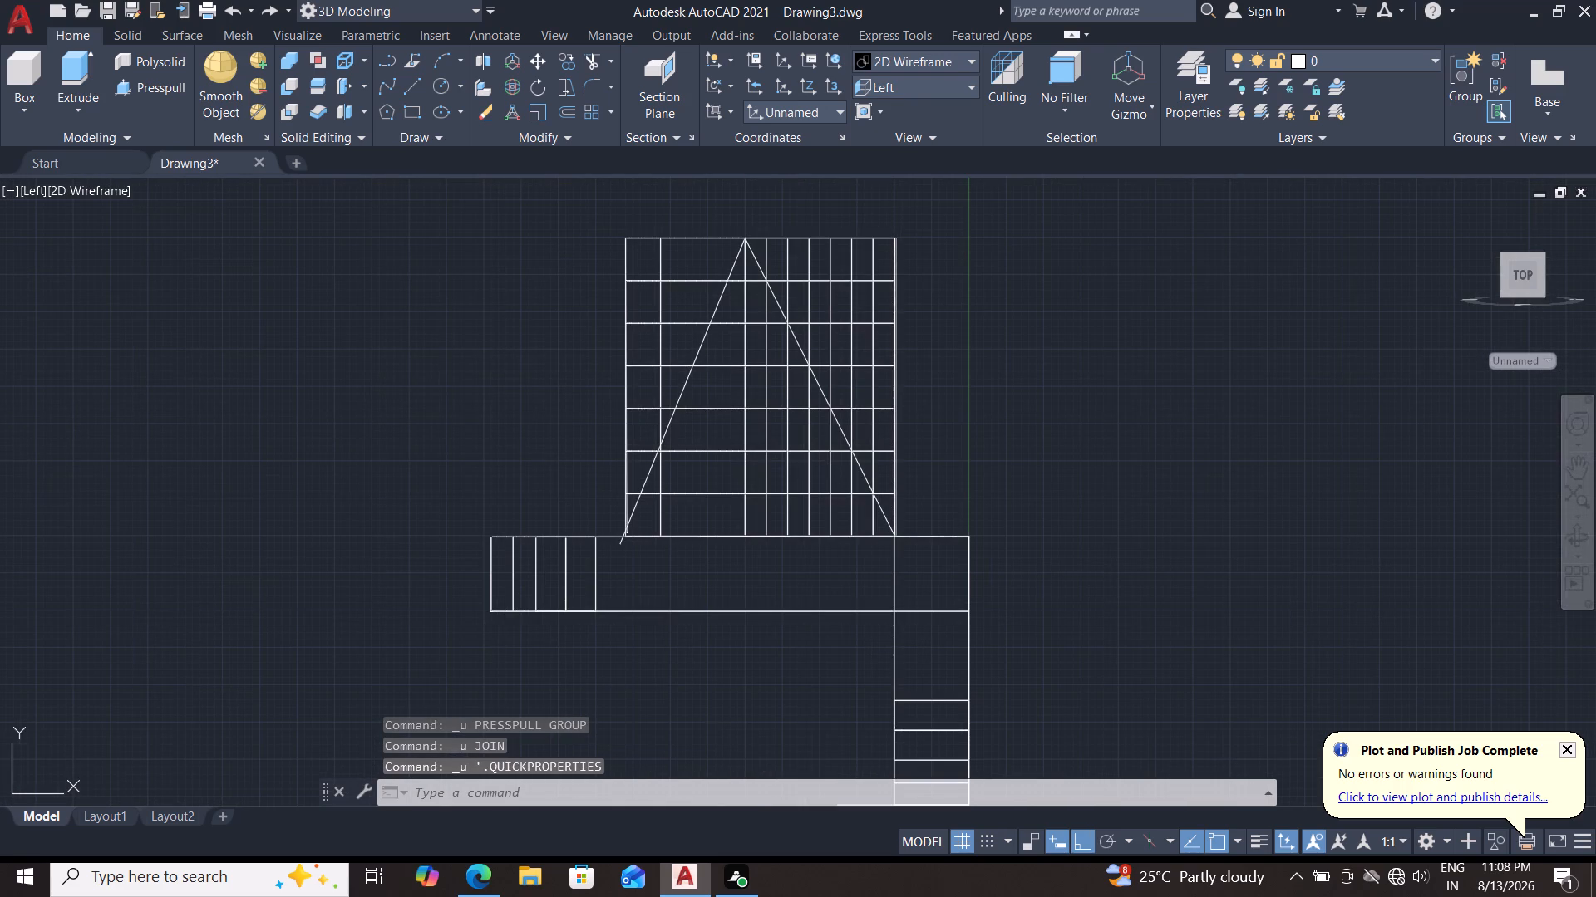
{"action": "key", "text": "ctrl+z"}
{"action": "key", "text": "ctrl+z"}
{"action": "key", "text": "ctrl+z"}
{"action": "key", "text": "ctrl+z"}
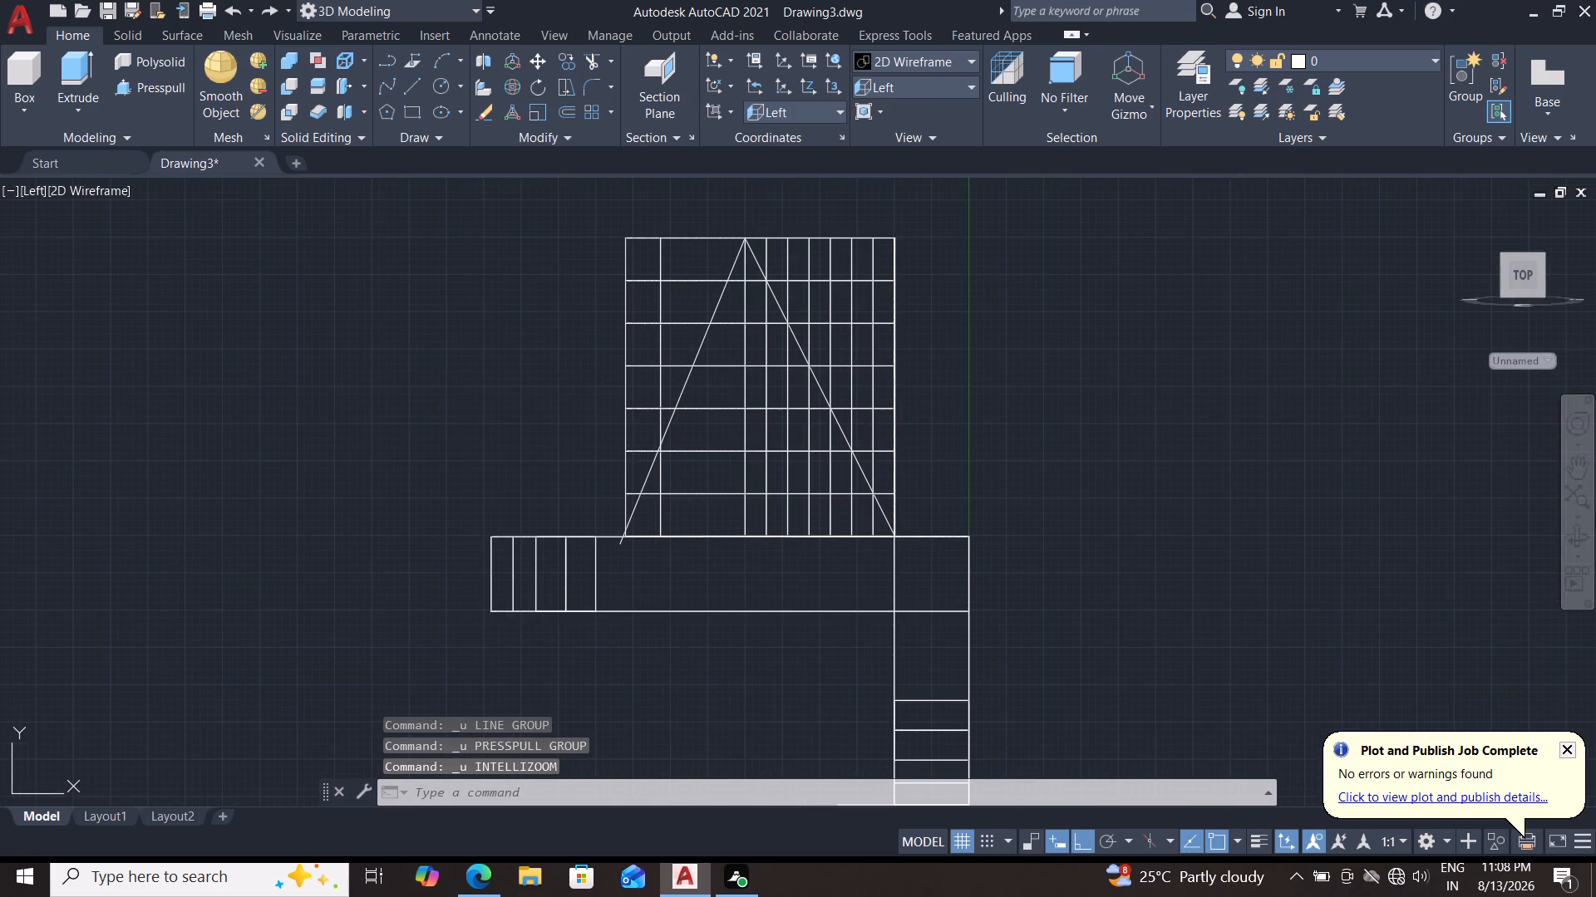
{"action": "key", "text": "ctrl+z"}
{"action": "key", "text": "ctrl+z"}
{"action": "key", "text": "ctrl+z"}
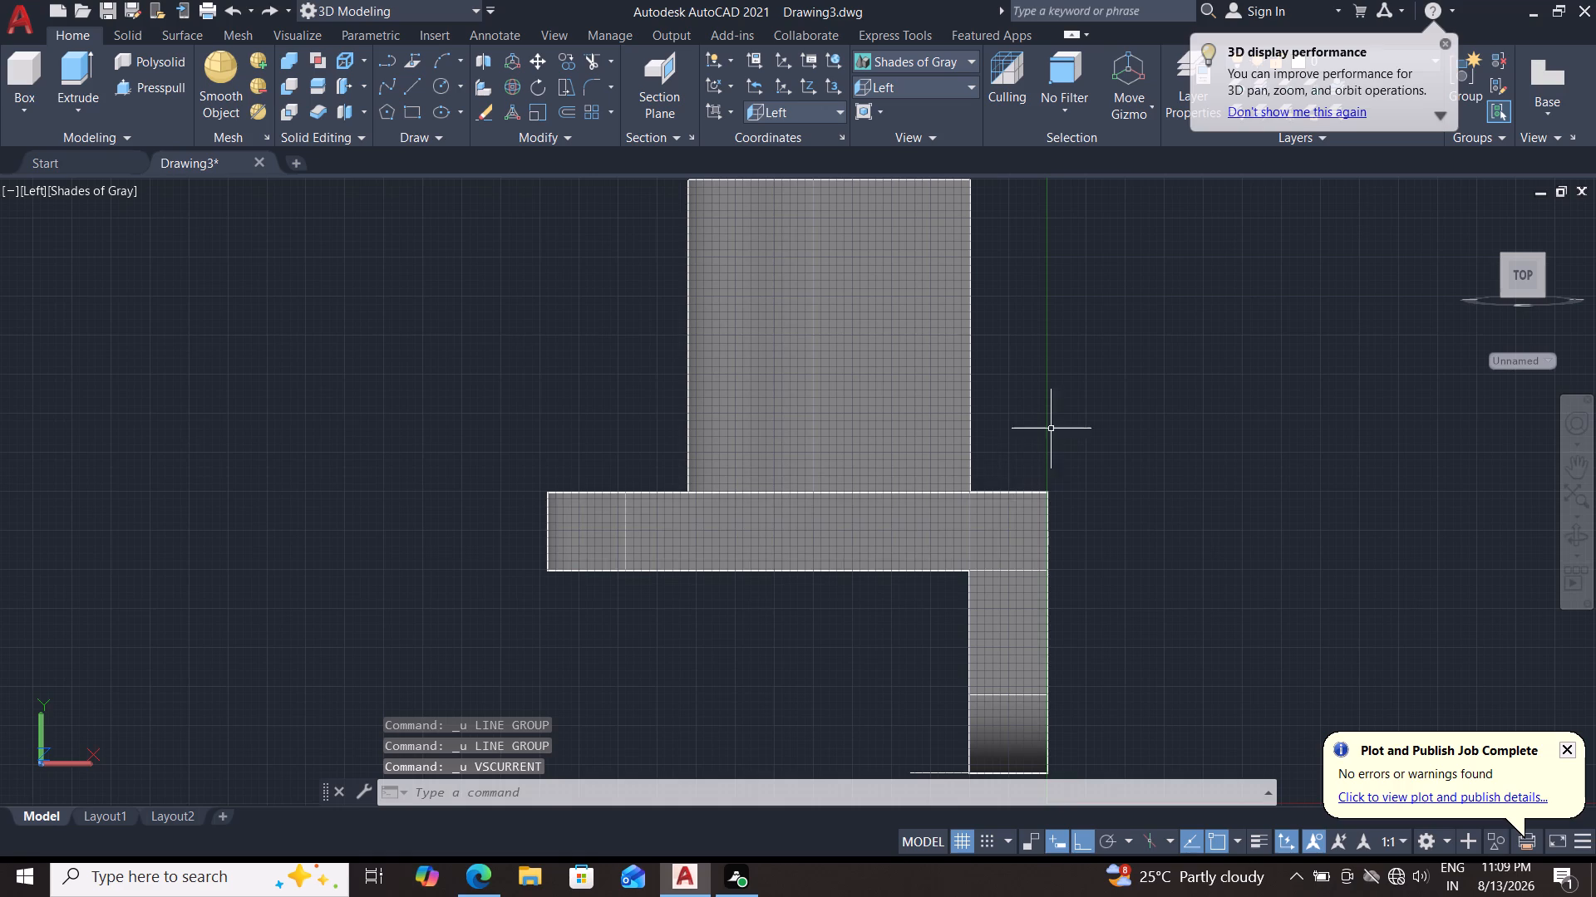
Erase the remaining diagonal line running across the round-ended lug from its arc apex to the flat-side corner.
{"action": "middle_click_drag", "start_coordinate": [1057, 424], "coordinate": [793, 704], "text": "shift"}
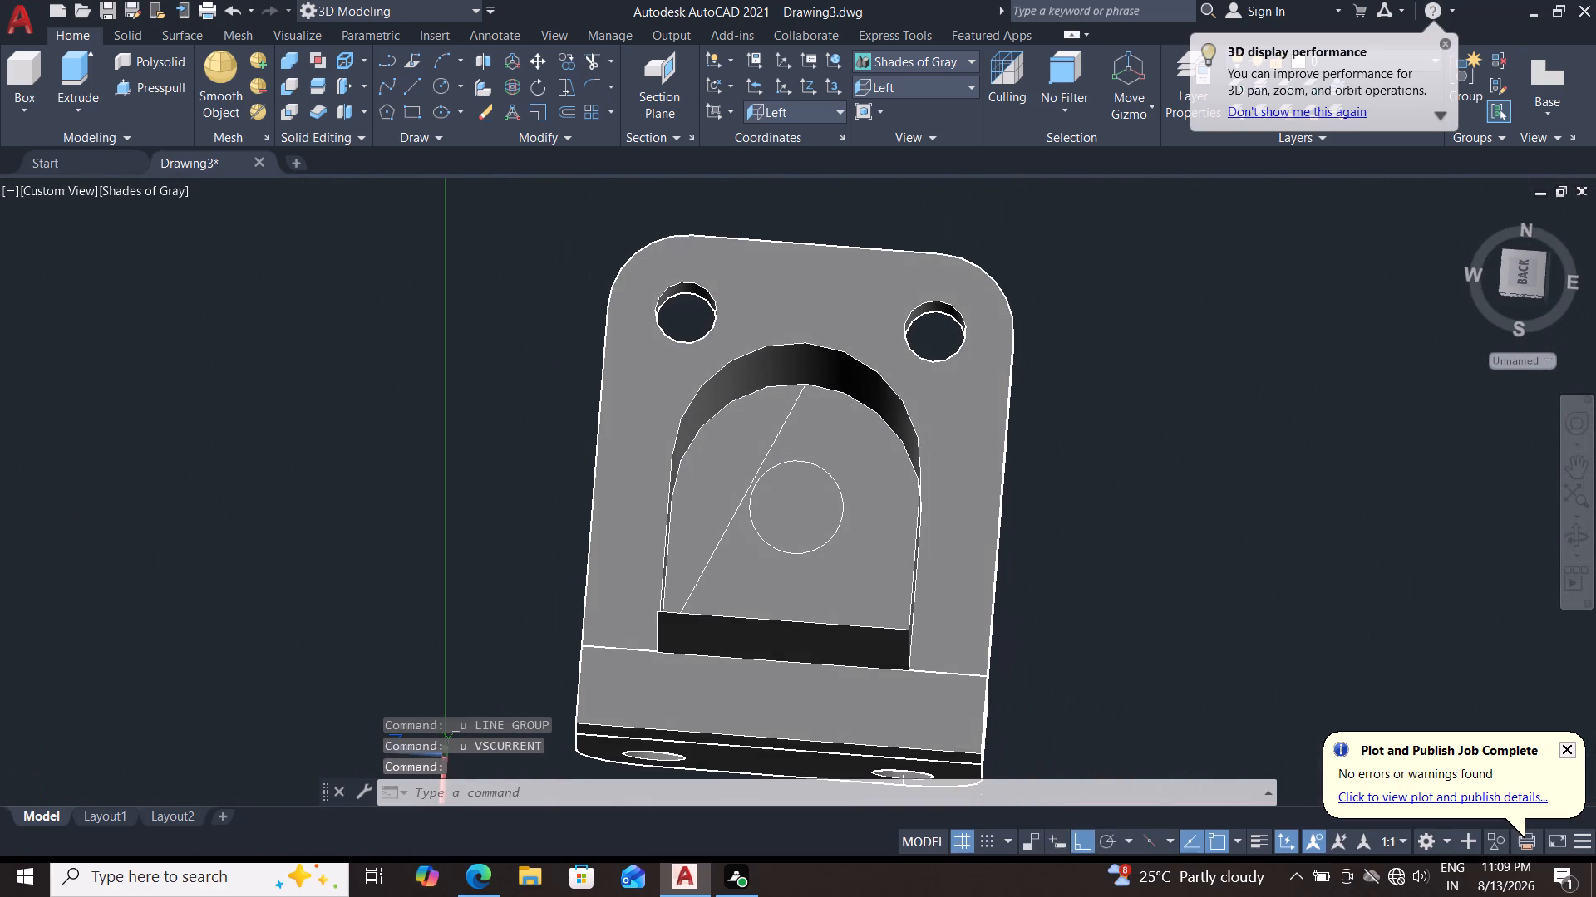
{"action": "left_click", "coordinate": [704, 571]}
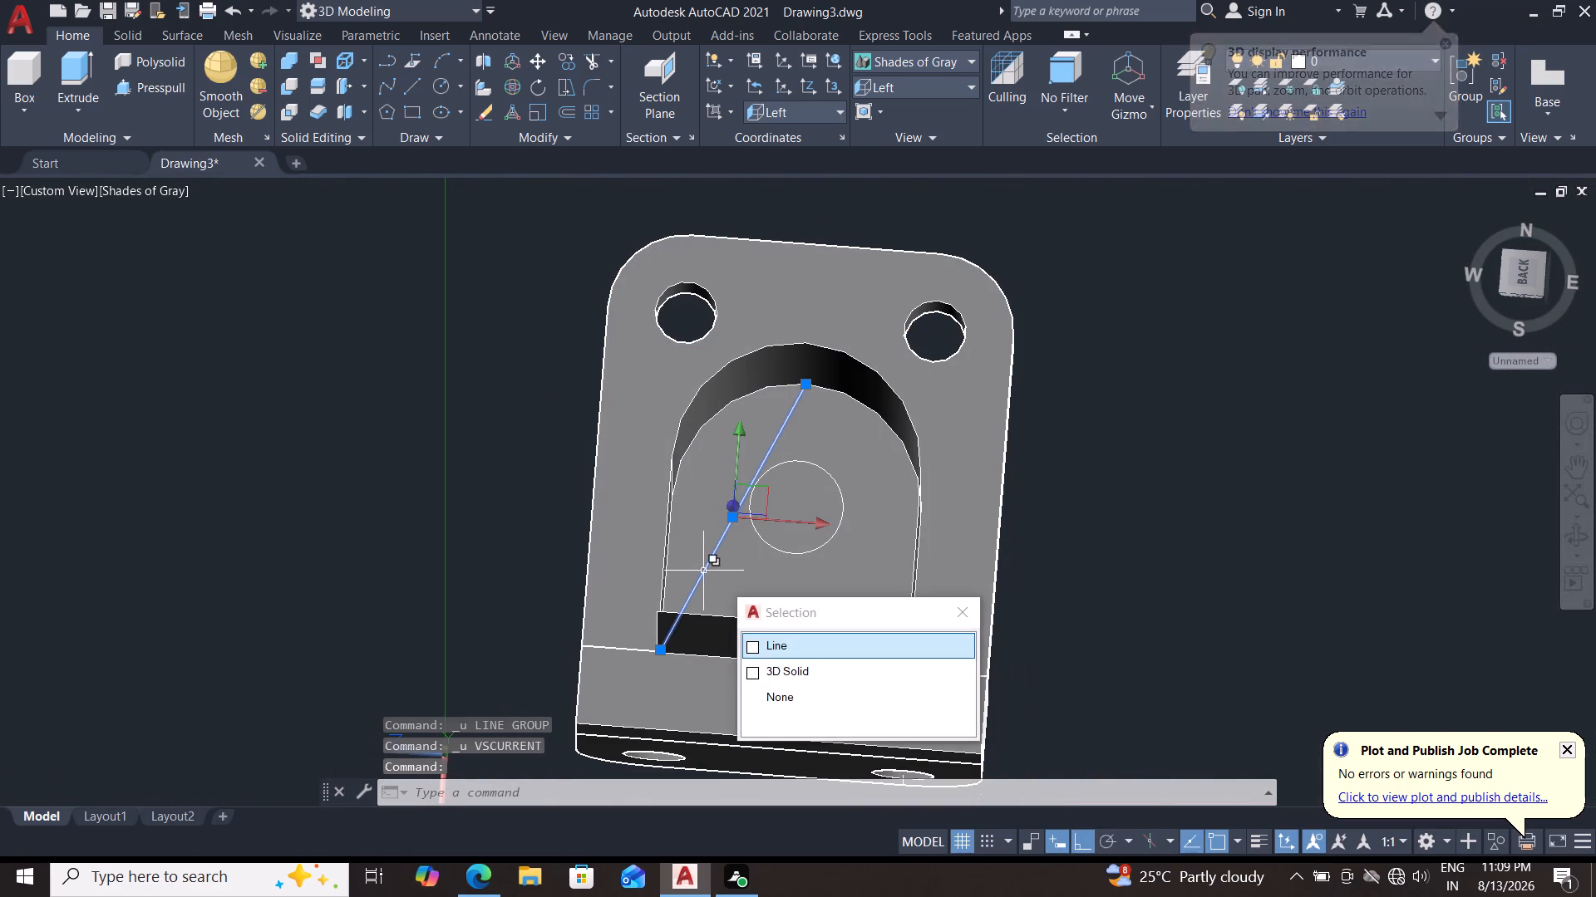
{"action": "key", "text": "Delete"}
Switch the model to the standard Top view.
{"action": "middle_click_drag", "start_coordinate": [1037, 594], "coordinate": [1001, 588], "text": "shift"}
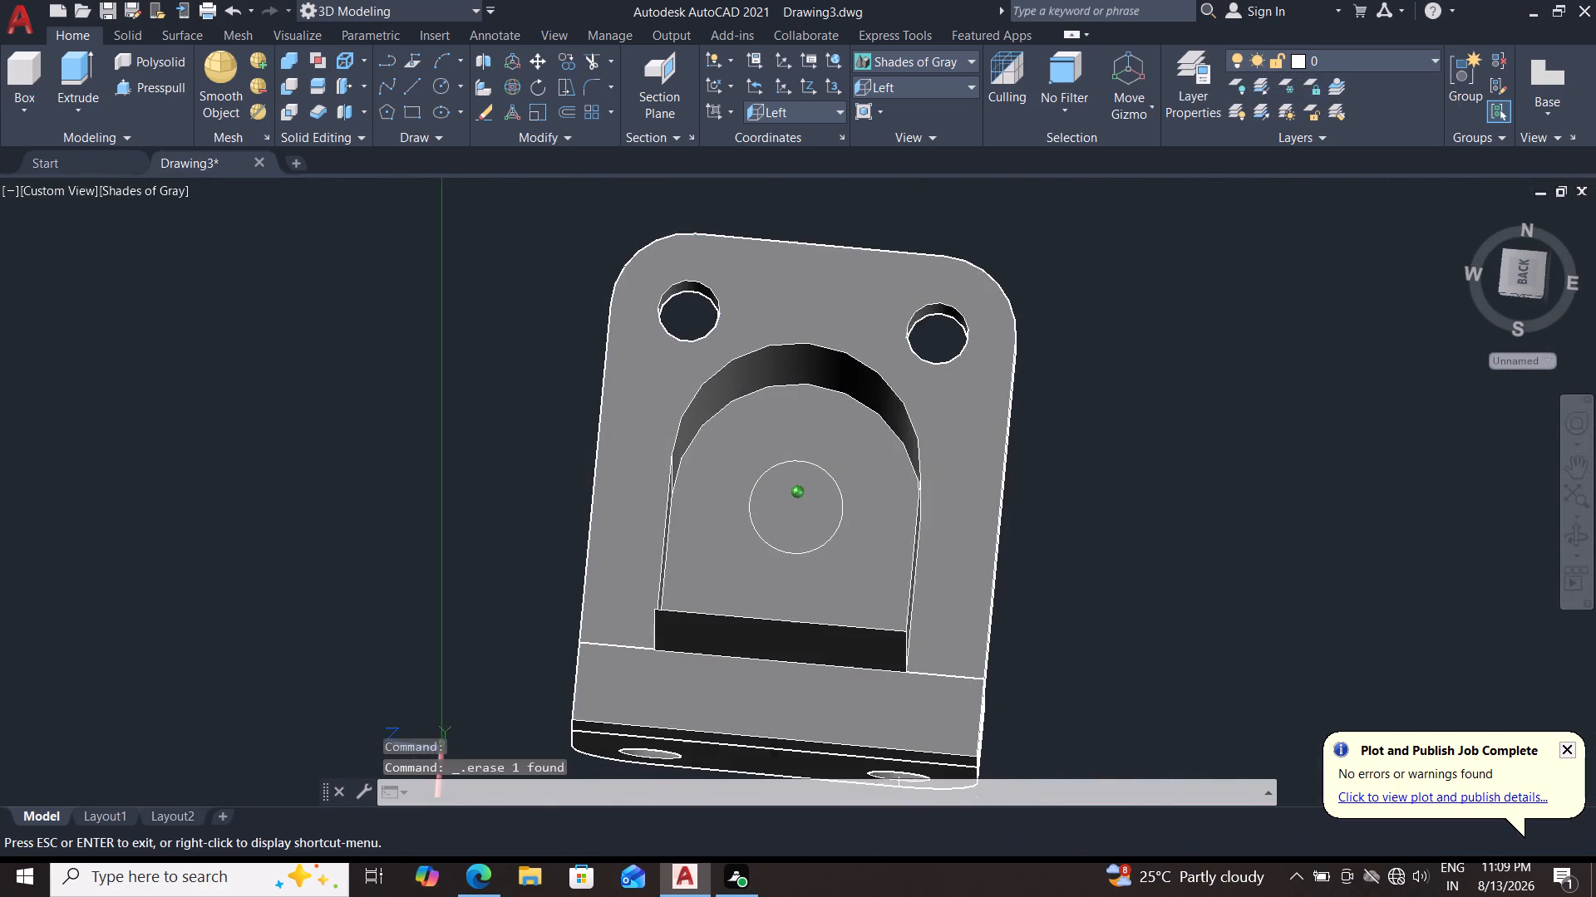
{"action": "middle_click_drag", "start_coordinate": [1001, 588], "coordinate": [769, 358], "text": "shift"}
{"action": "middle_click_drag", "start_coordinate": [784, 350], "coordinate": [794, 365], "text": "shift"}
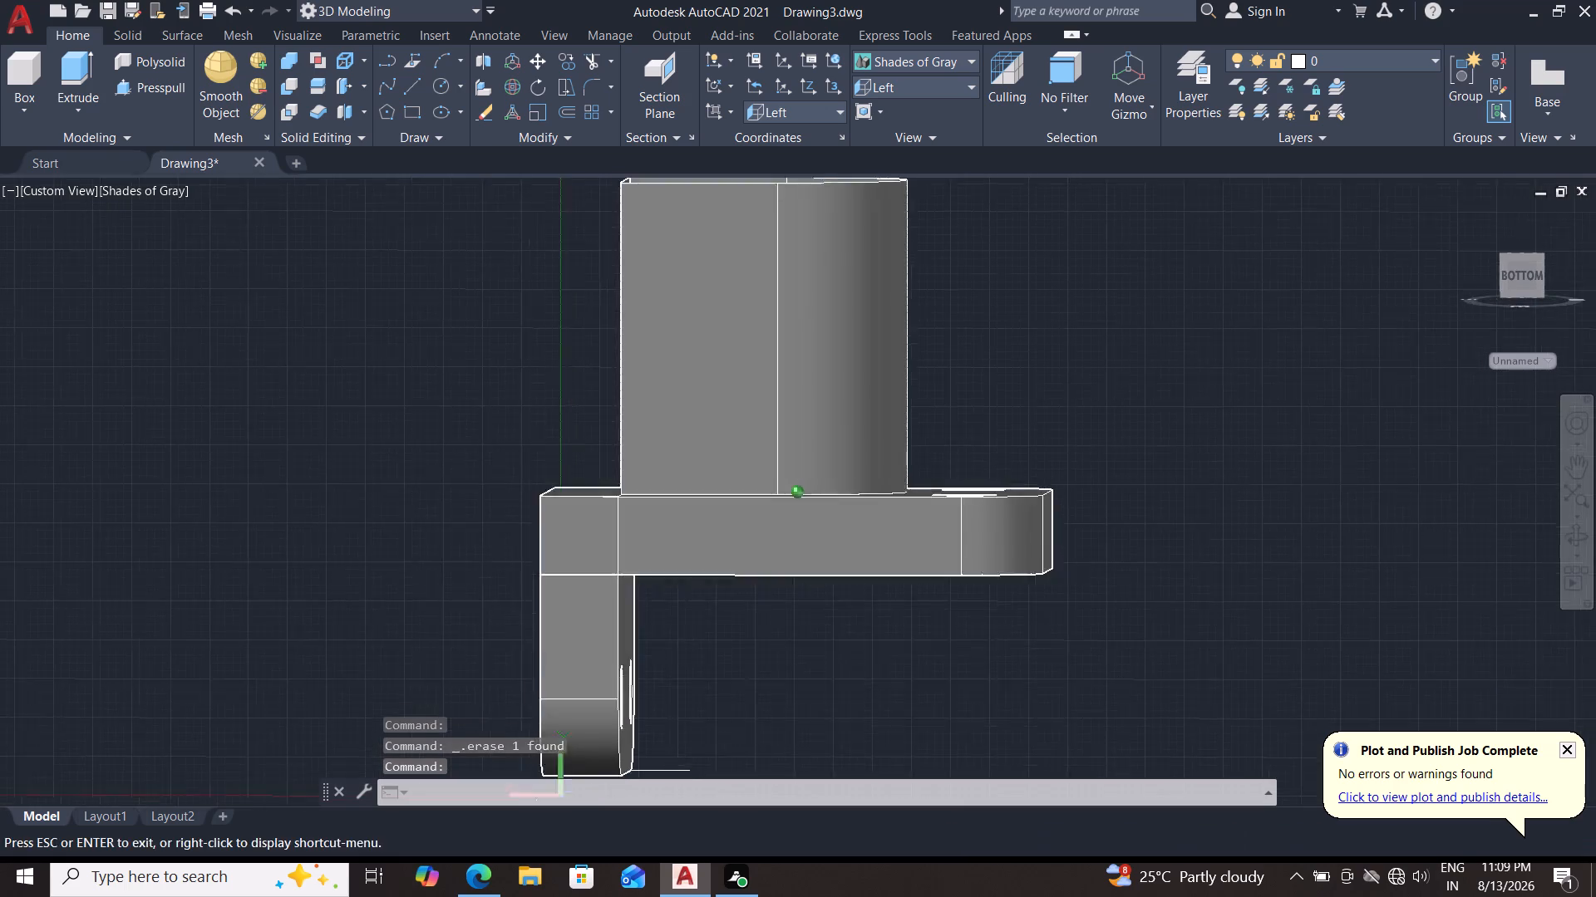
{"action": "middle_click_drag", "start_coordinate": [794, 365], "coordinate": [794, 373], "text": "shift"}
{"action": "scroll", "coordinate": [794, 375], "scroll_direction": "down", "scroll_amount": 1, "text": "shift"}
{"action": "scroll", "coordinate": [828, 493], "scroll_direction": "down", "scroll_amount": 13}
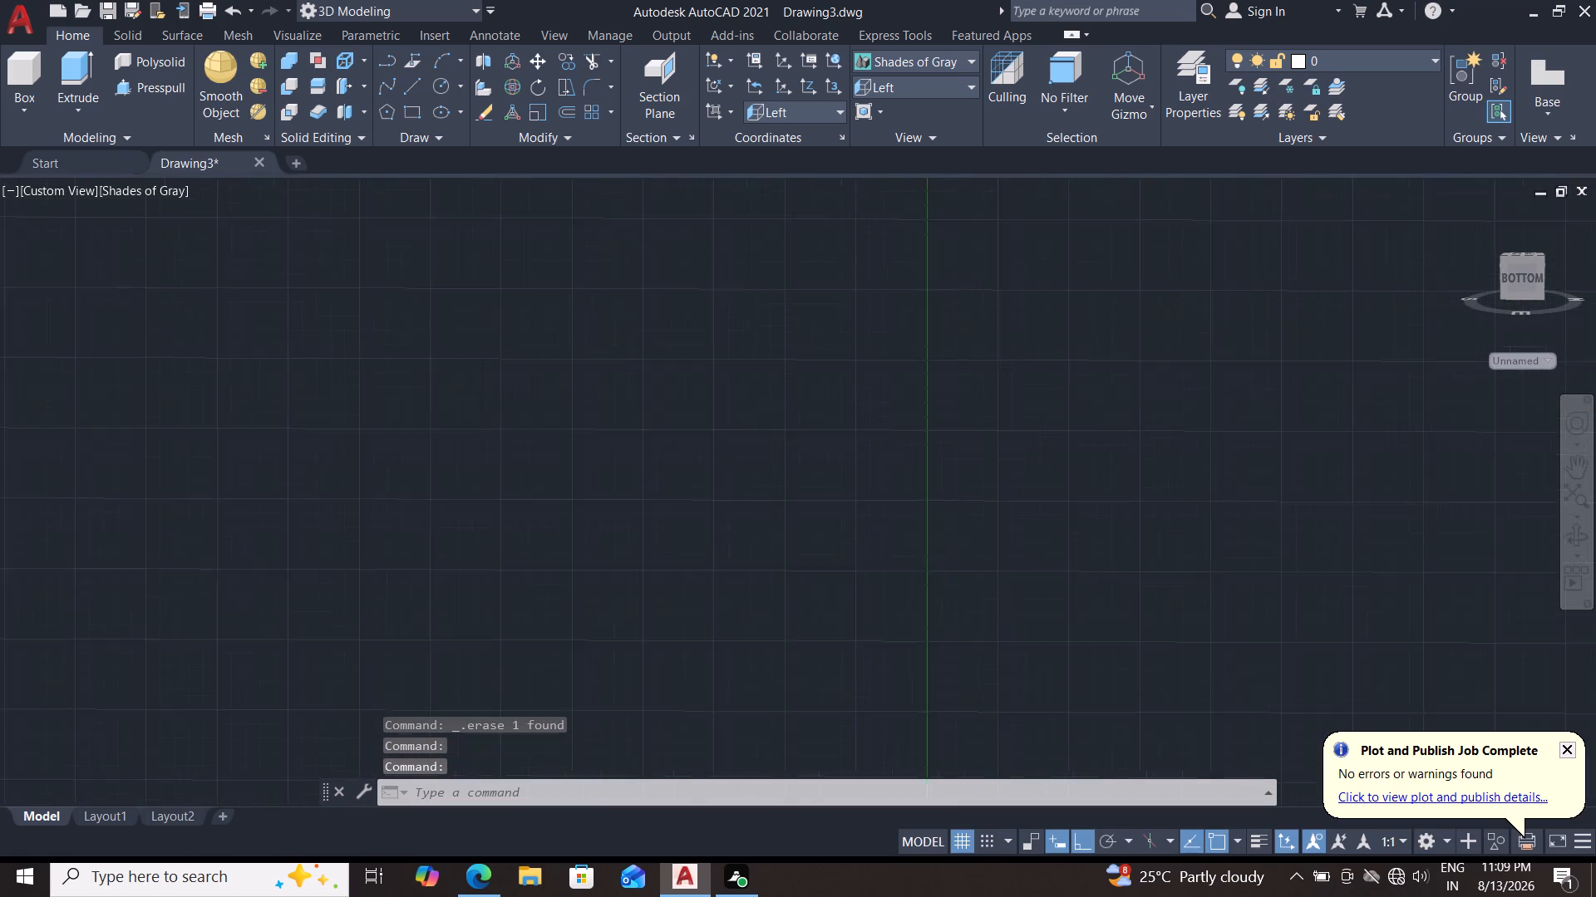
{"action": "scroll", "coordinate": [879, 486], "scroll_direction": "down", "scroll_amount": 13}
{"action": "scroll", "coordinate": [834, 537], "scroll_direction": "up", "scroll_amount": 9}
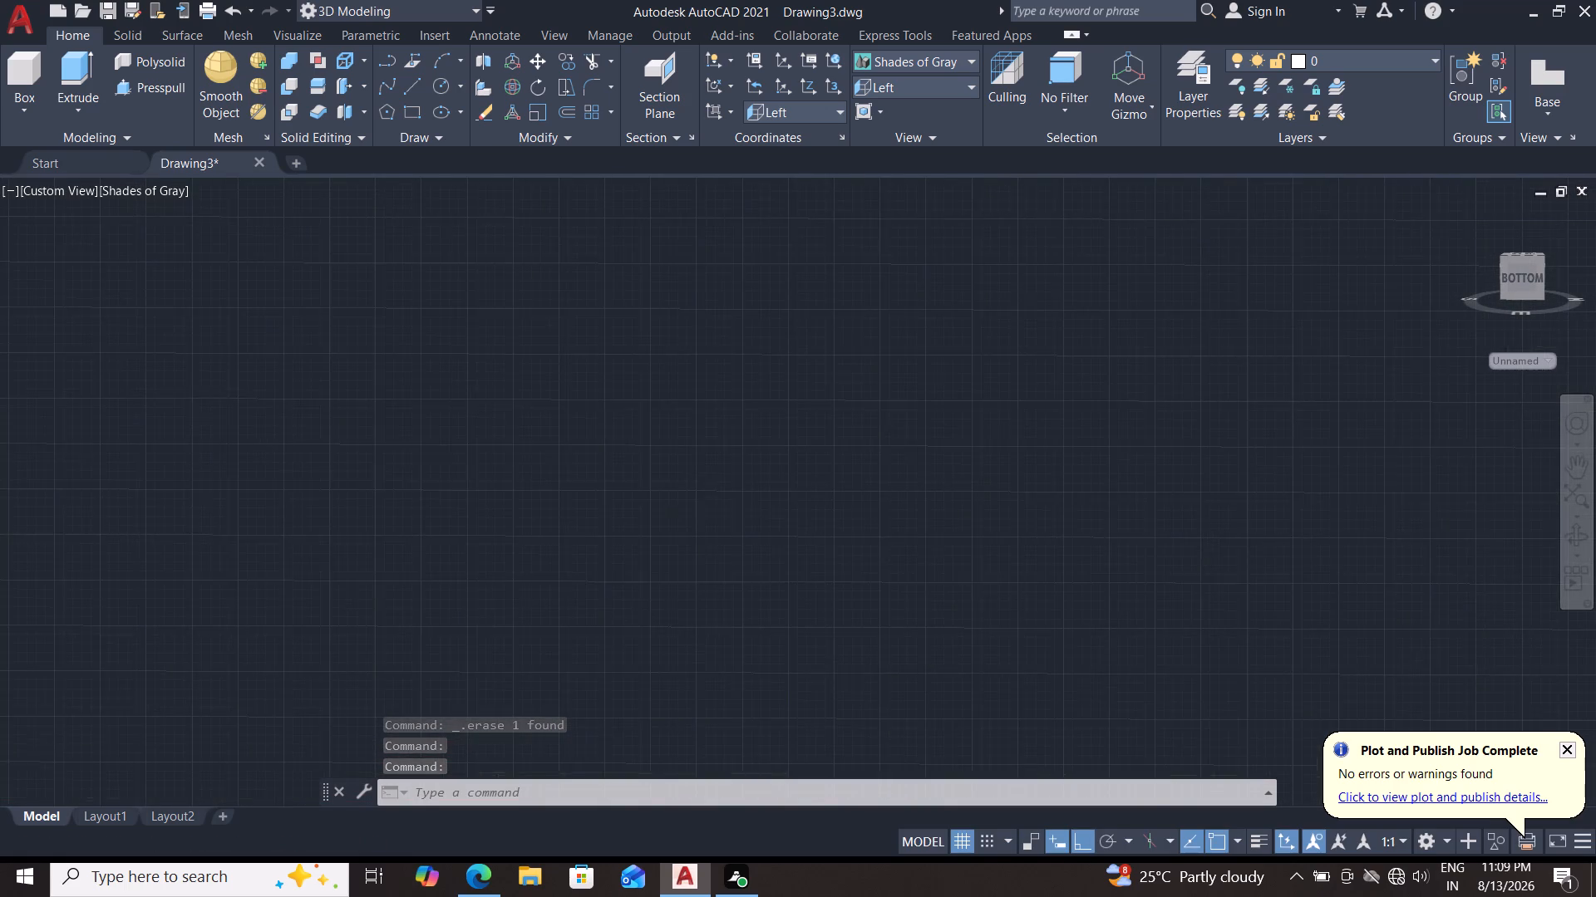
{"action": "scroll", "coordinate": [712, 512], "scroll_direction": "down", "scroll_amount": 14}
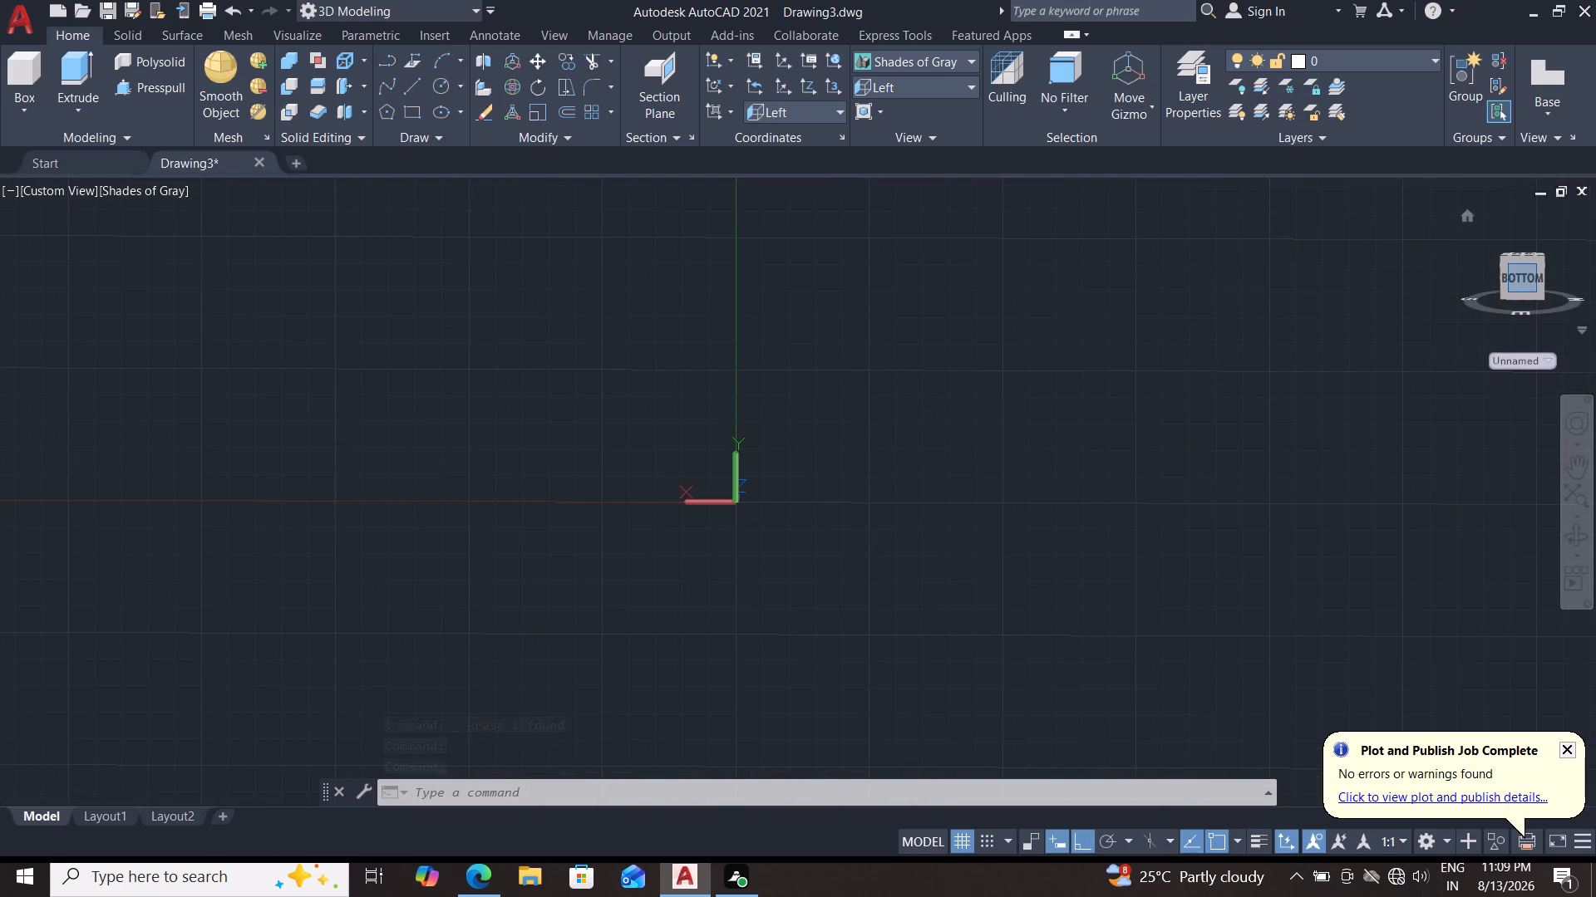
{"action": "left_click", "coordinate": [1514, 271]}
{"action": "left_click", "coordinate": [1520, 277]}
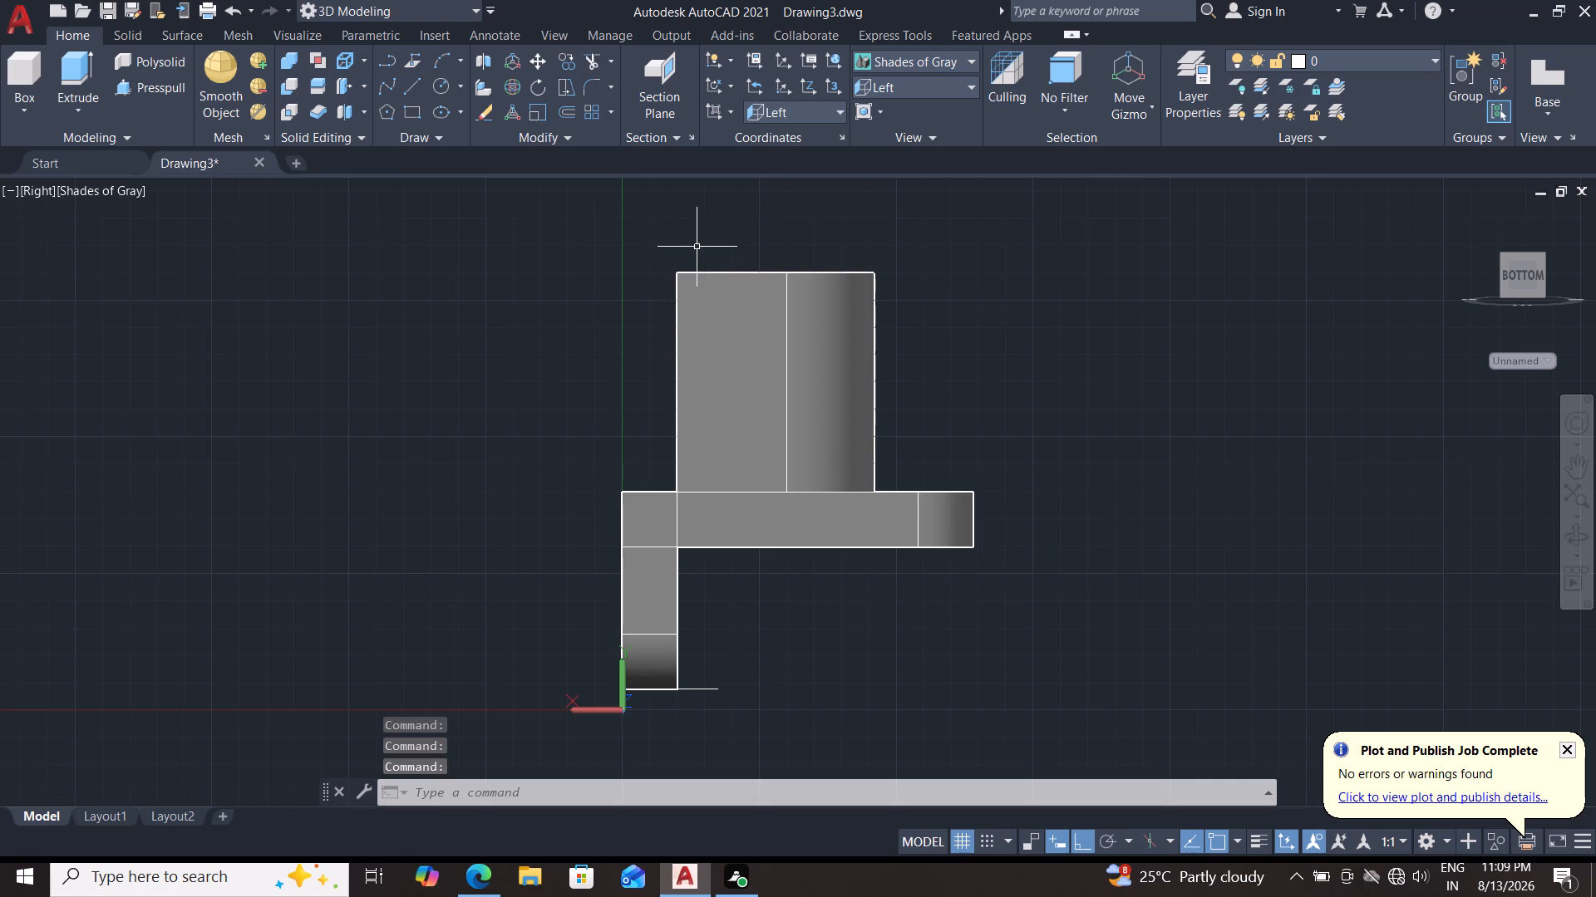
{"action": "left_click", "coordinate": [912, 87]}
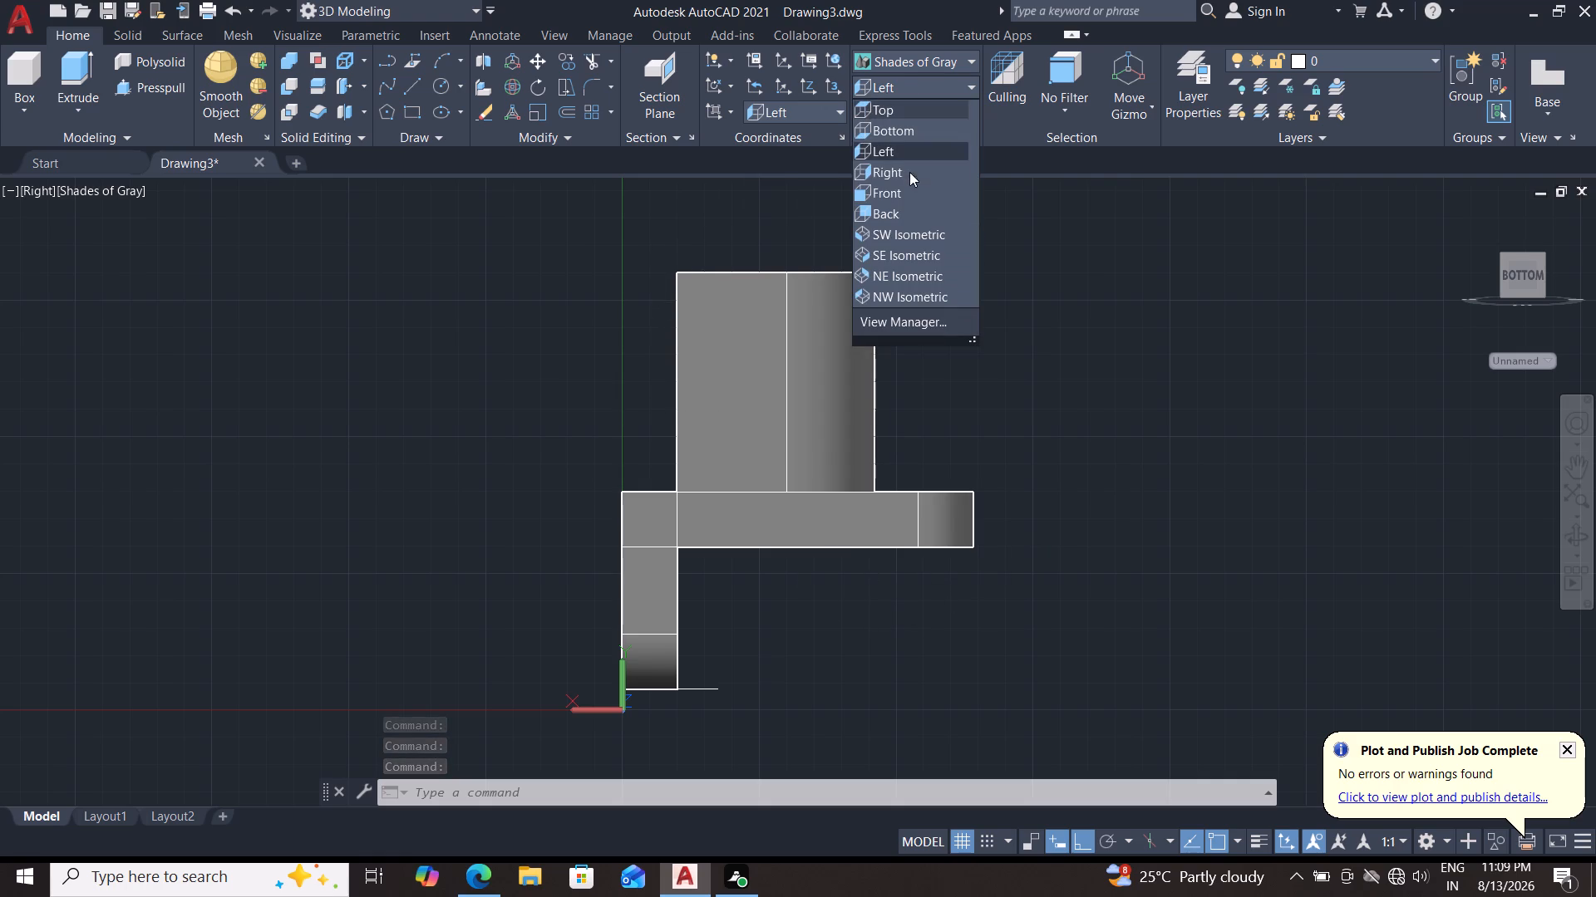
{"action": "double_click", "coordinate": [909, 115]}
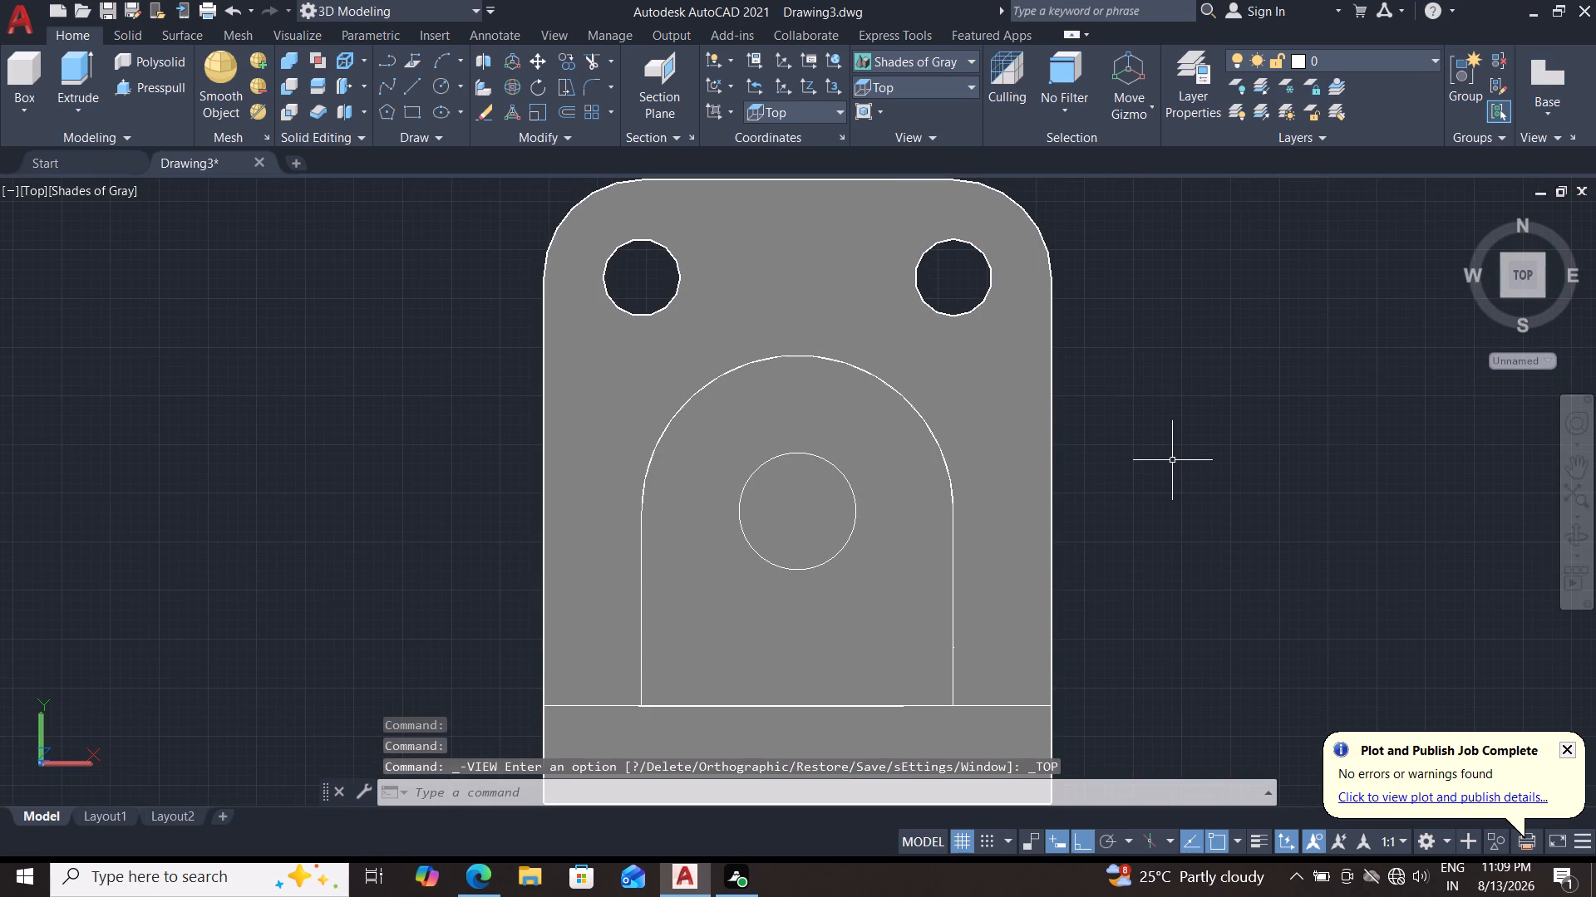
Set the visual style to 2D Wireframe for an angled 3D view of the bracket.
{"action": "middle_click_drag", "start_coordinate": [1165, 530], "coordinate": [1016, 381], "text": "shift"}
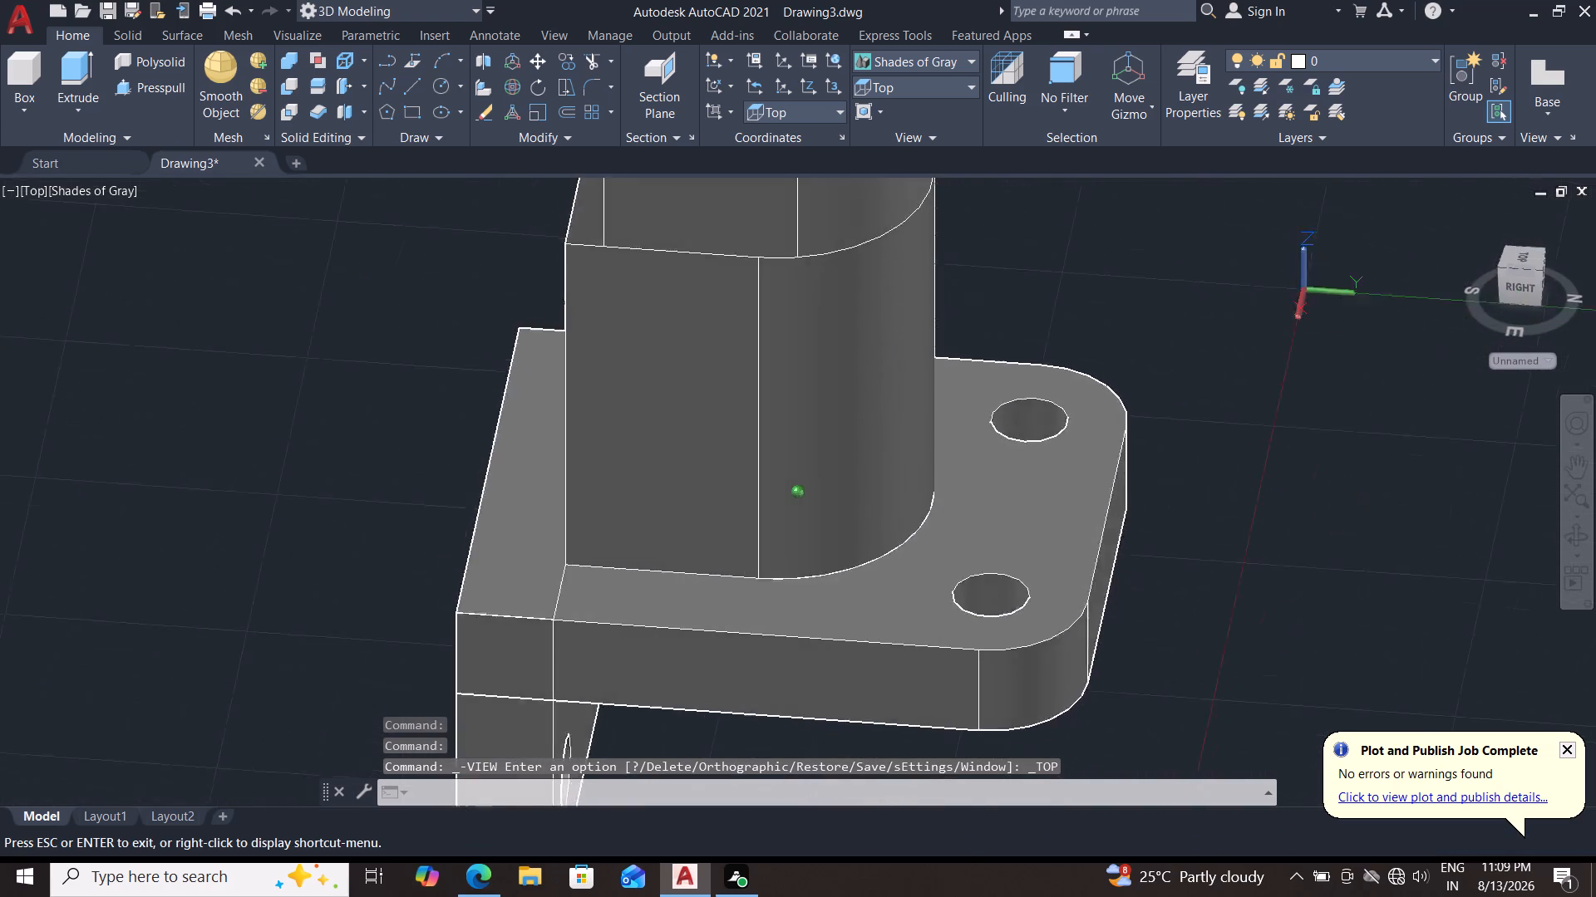
{"action": "middle_click_drag", "start_coordinate": [1016, 381], "coordinate": [1024, 385], "text": "shift"}
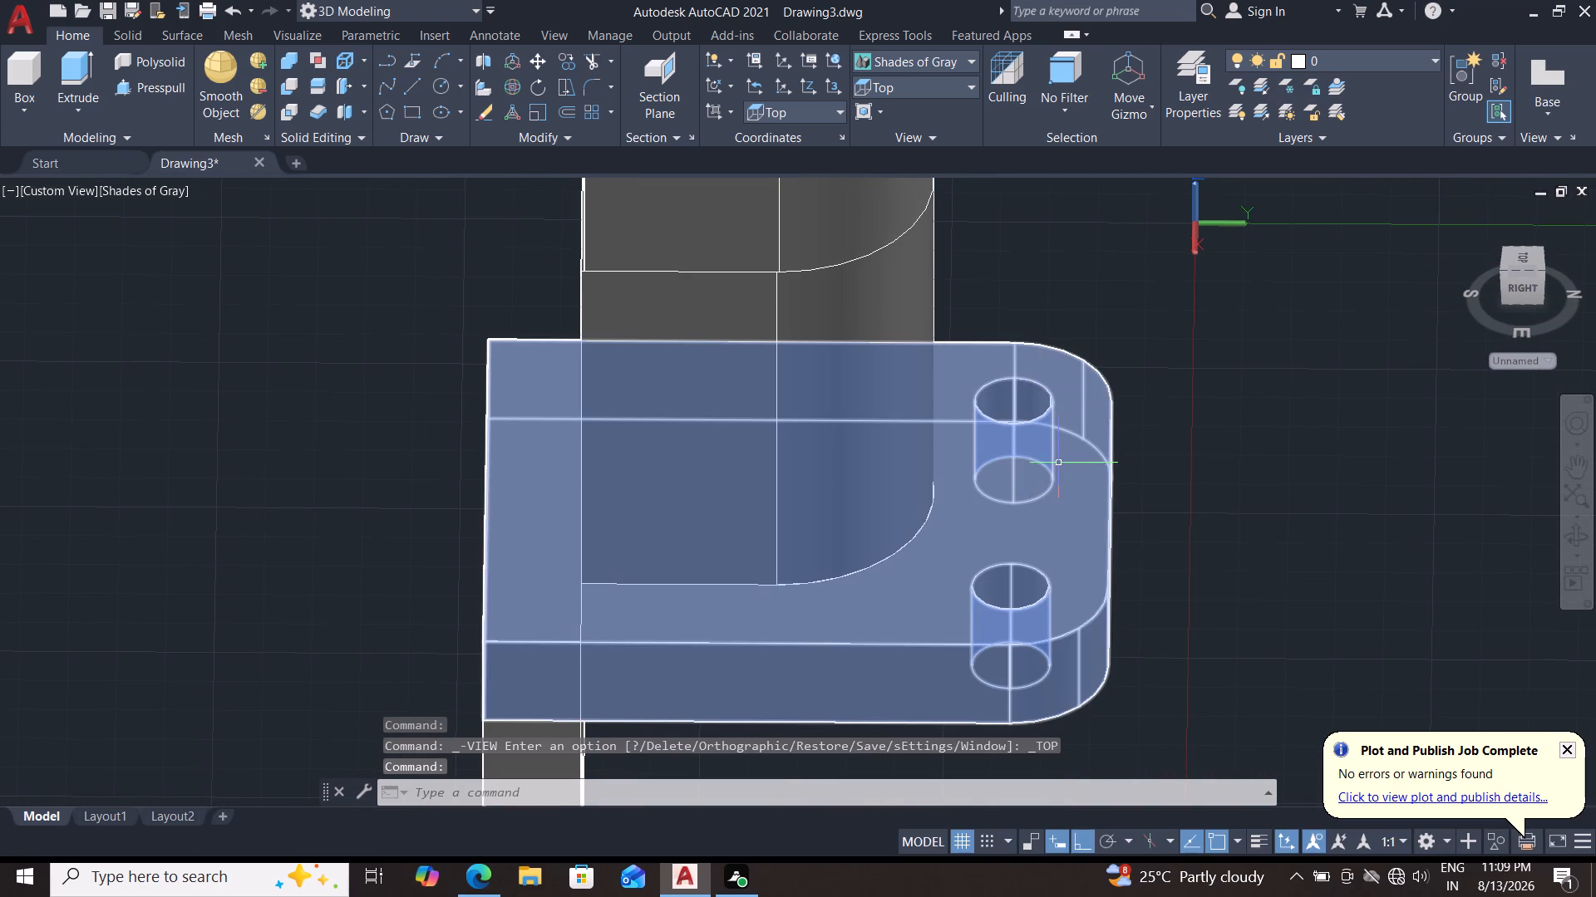
{"action": "left_click", "coordinate": [930, 56]}
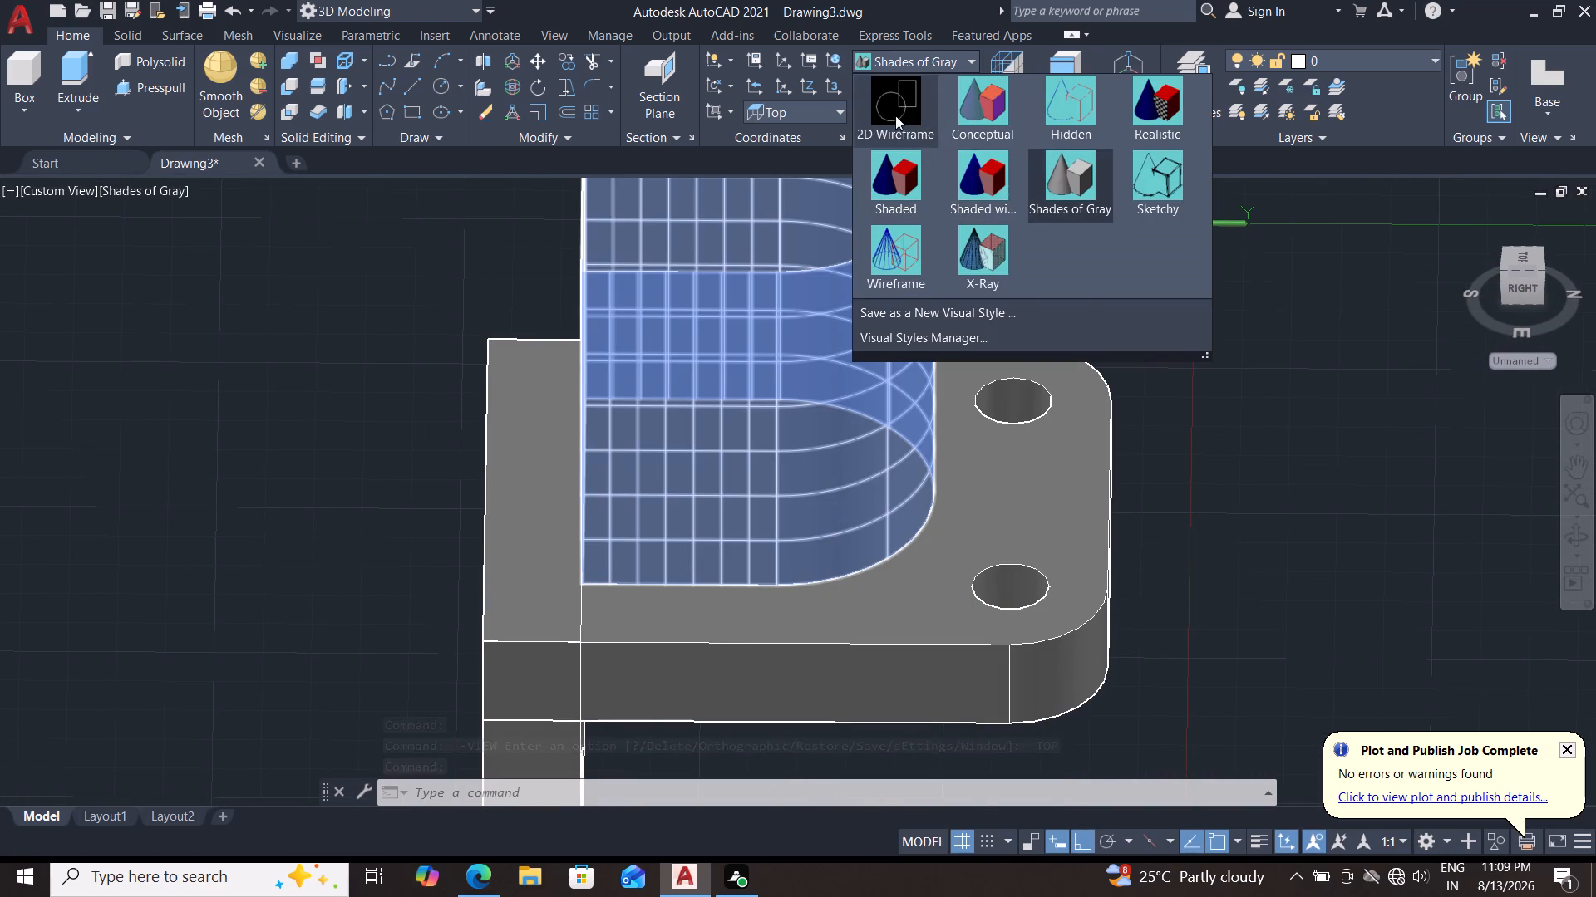
{"action": "left_click", "coordinate": [881, 99]}
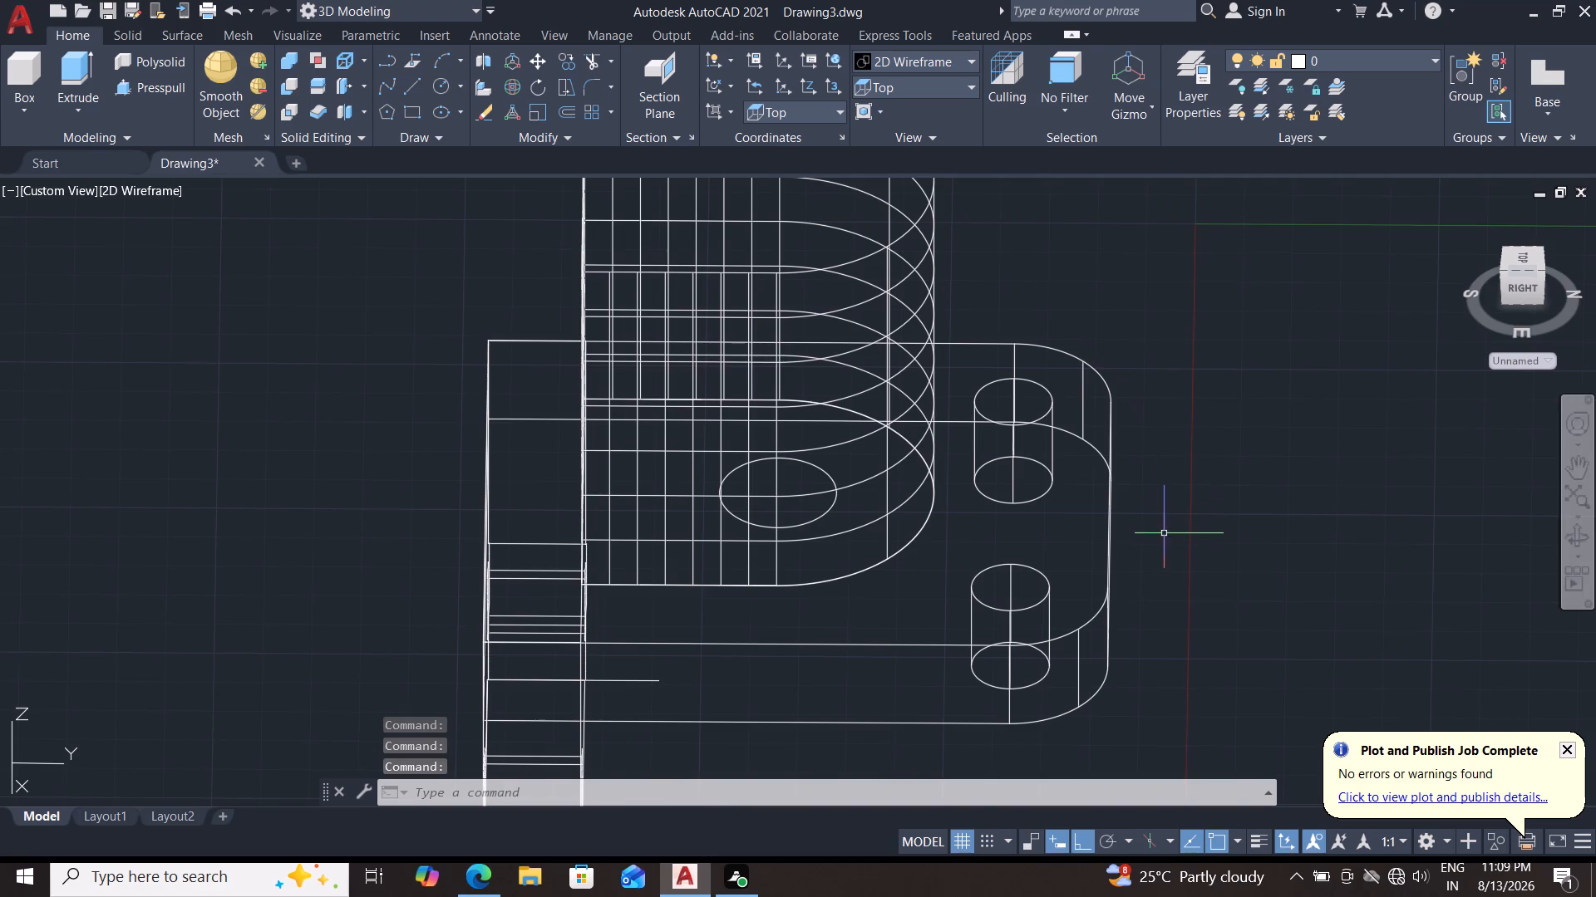
{"action": "middle_click_drag", "start_coordinate": [1164, 532], "coordinate": [1112, 425], "text": "shift"}
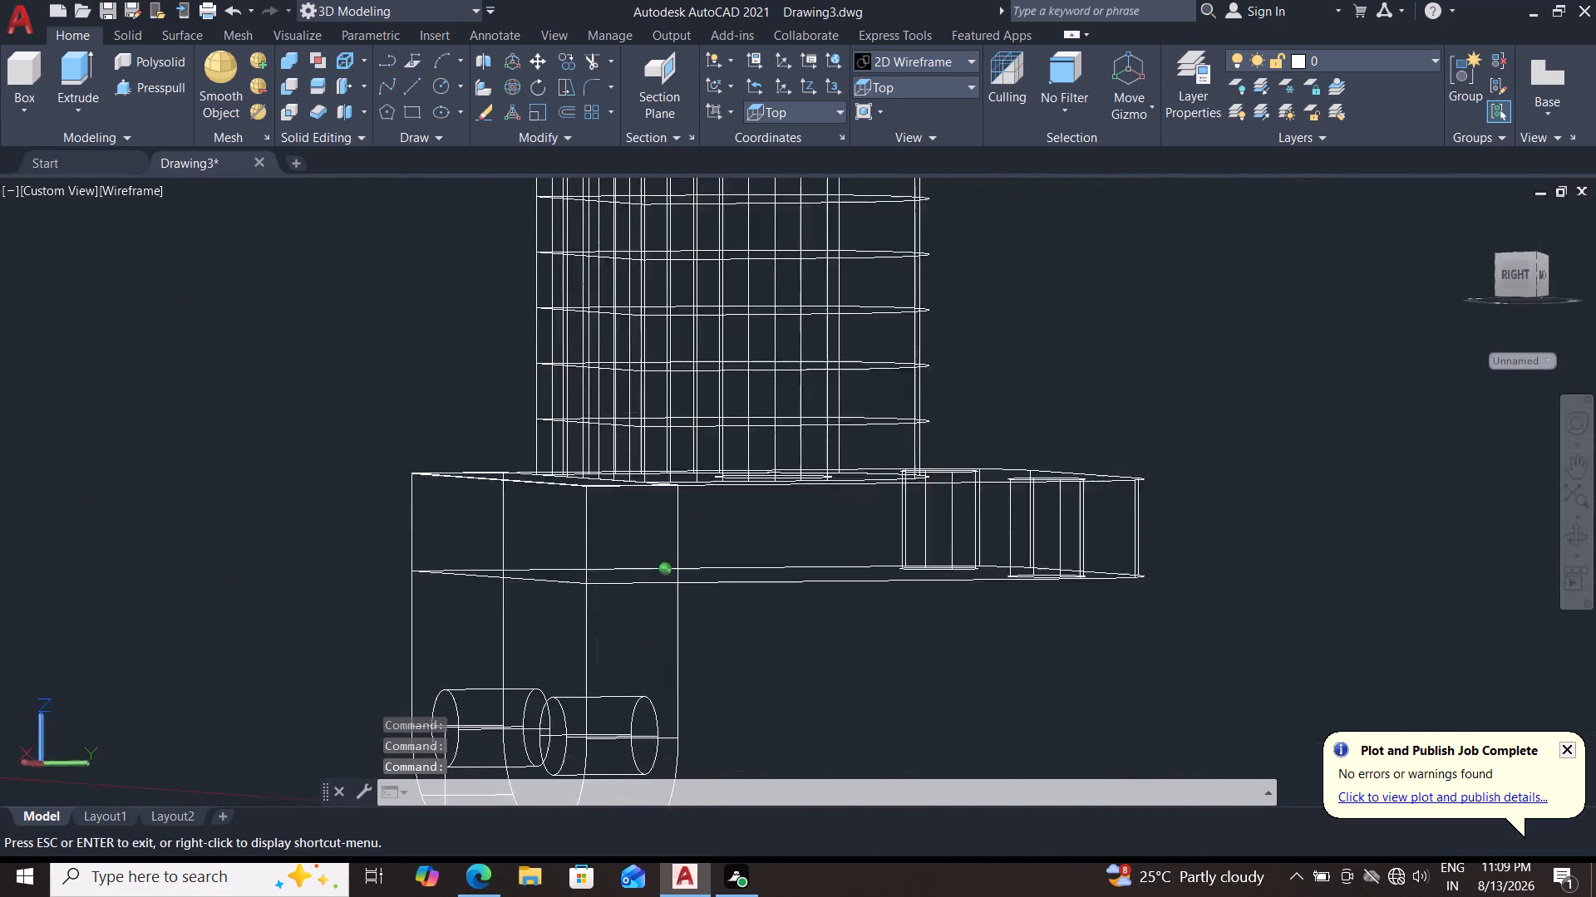
{"action": "middle_click_drag", "start_coordinate": [1112, 425], "coordinate": [1096, 453], "text": "shift"}
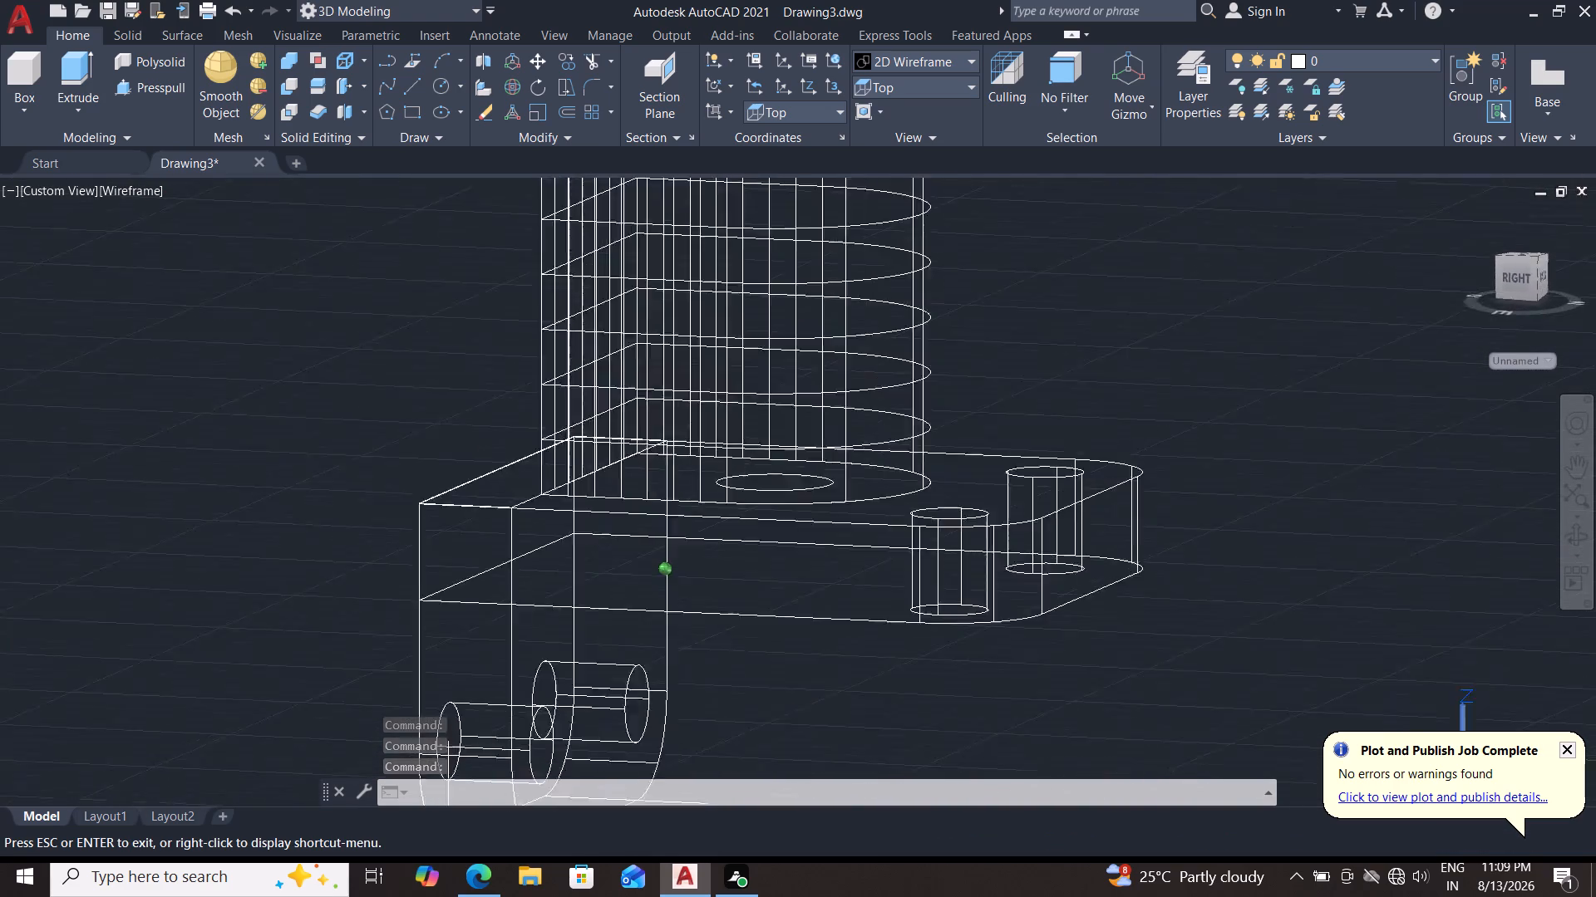
Delete the 100-high round-ended extruded surface standing on the horizontal plate.
{"action": "middle_click_drag", "start_coordinate": [1096, 453], "coordinate": [678, 411], "text": "shift"}
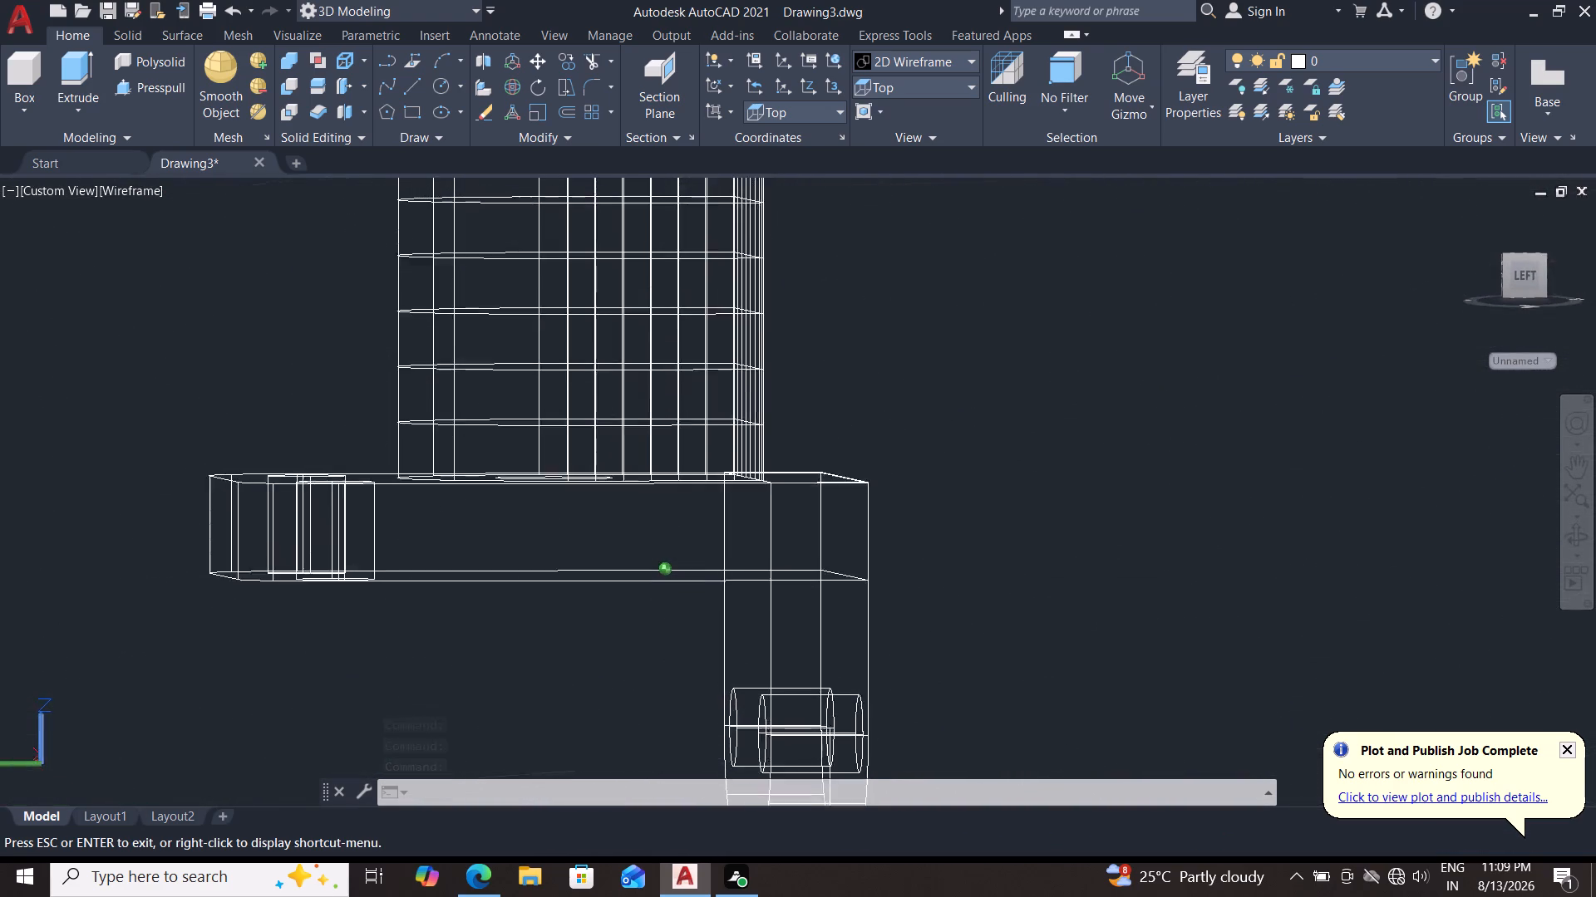
{"action": "middle_click_drag", "start_coordinate": [678, 411], "coordinate": [623, 620], "text": "shift"}
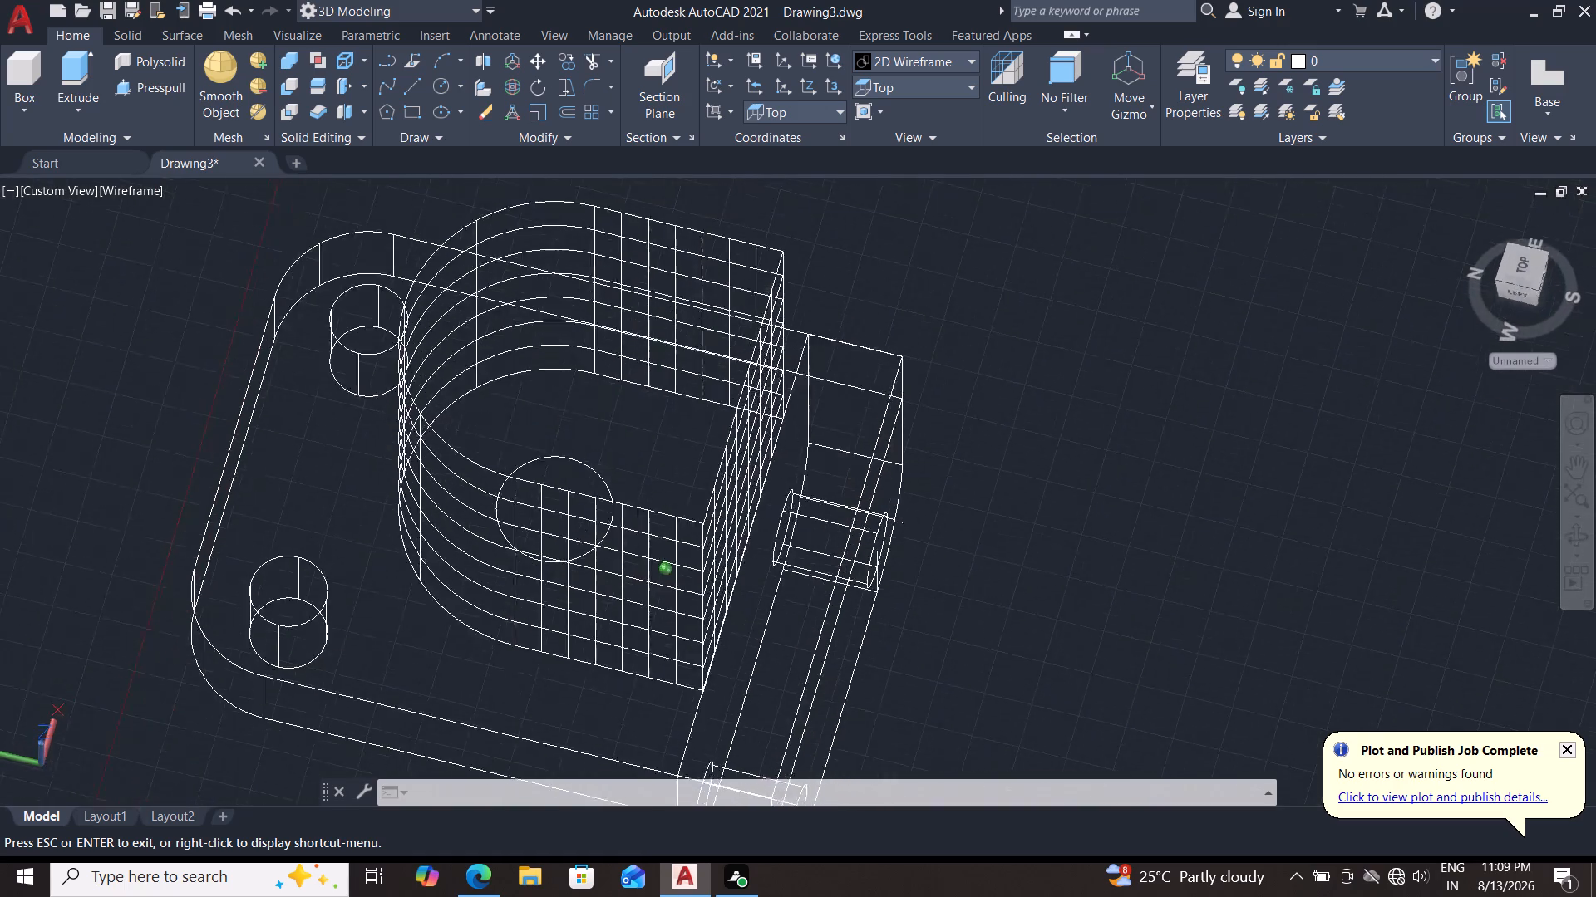
{"action": "middle_click_drag", "start_coordinate": [623, 620], "coordinate": [550, 520], "text": "shift"}
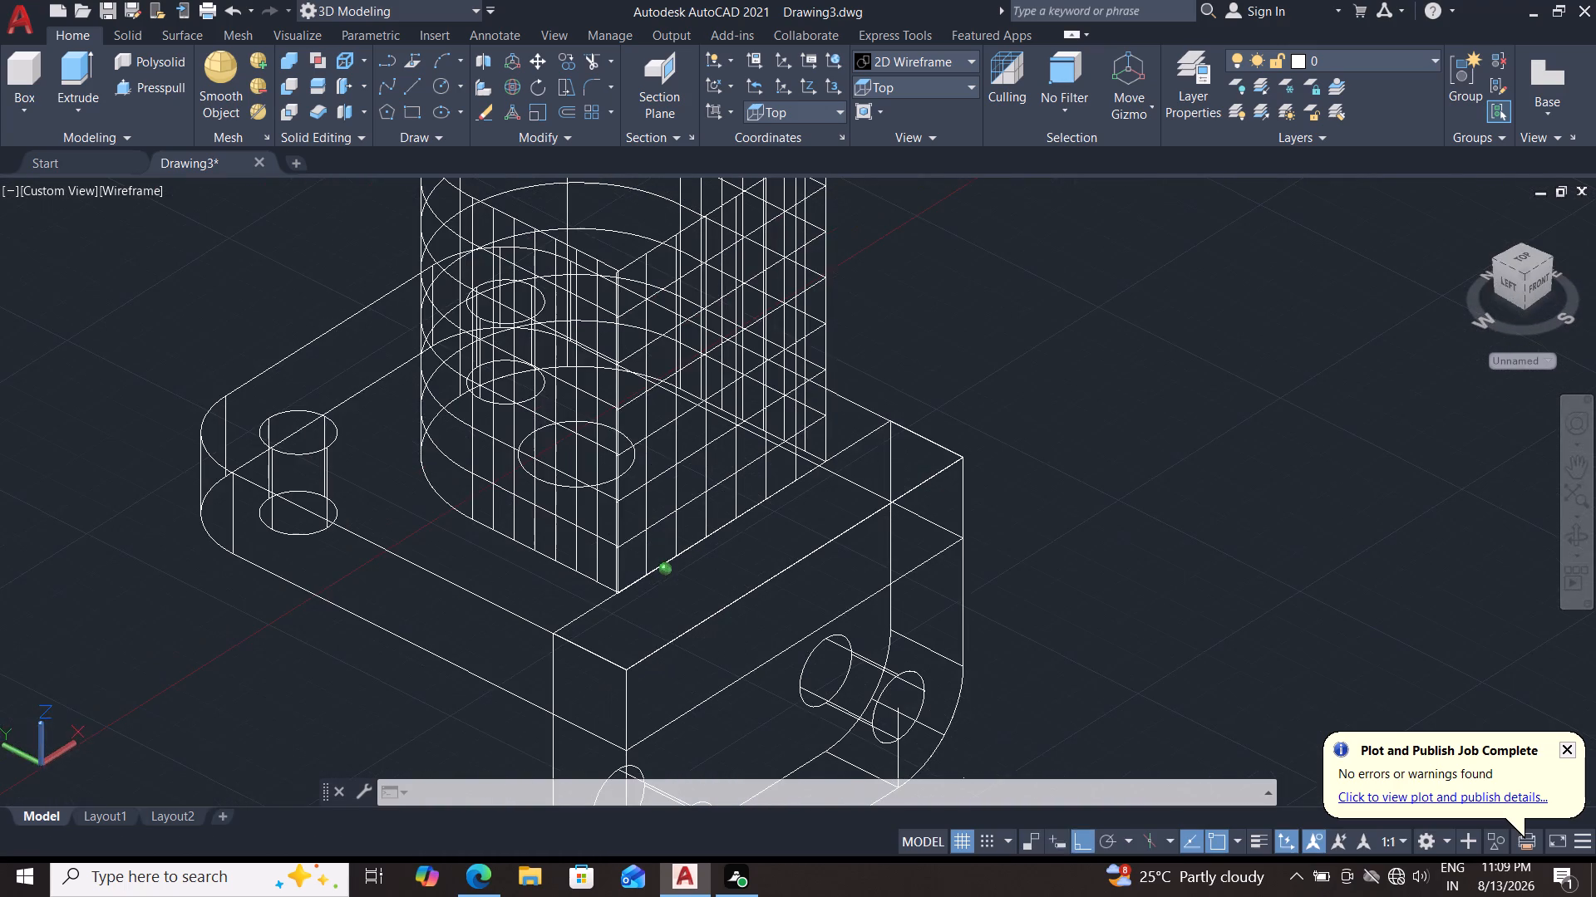
{"action": "left_click", "coordinate": [748, 408]}
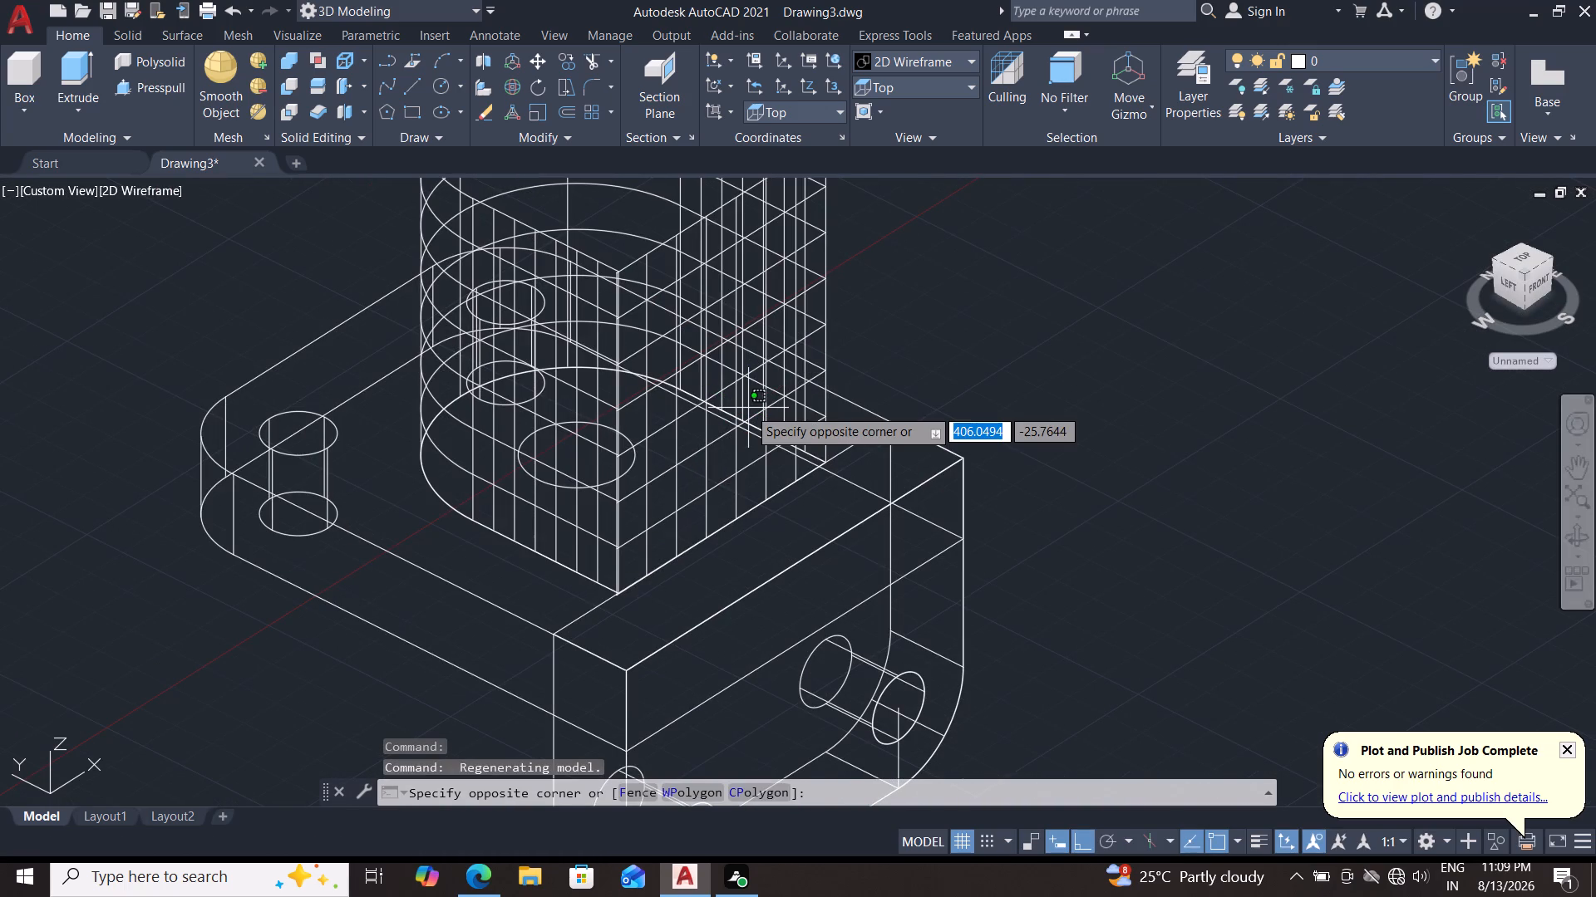
{"action": "key", "text": "Escape"}
{"action": "left_click", "coordinate": [662, 326]}
{"action": "key", "text": "Escape"}
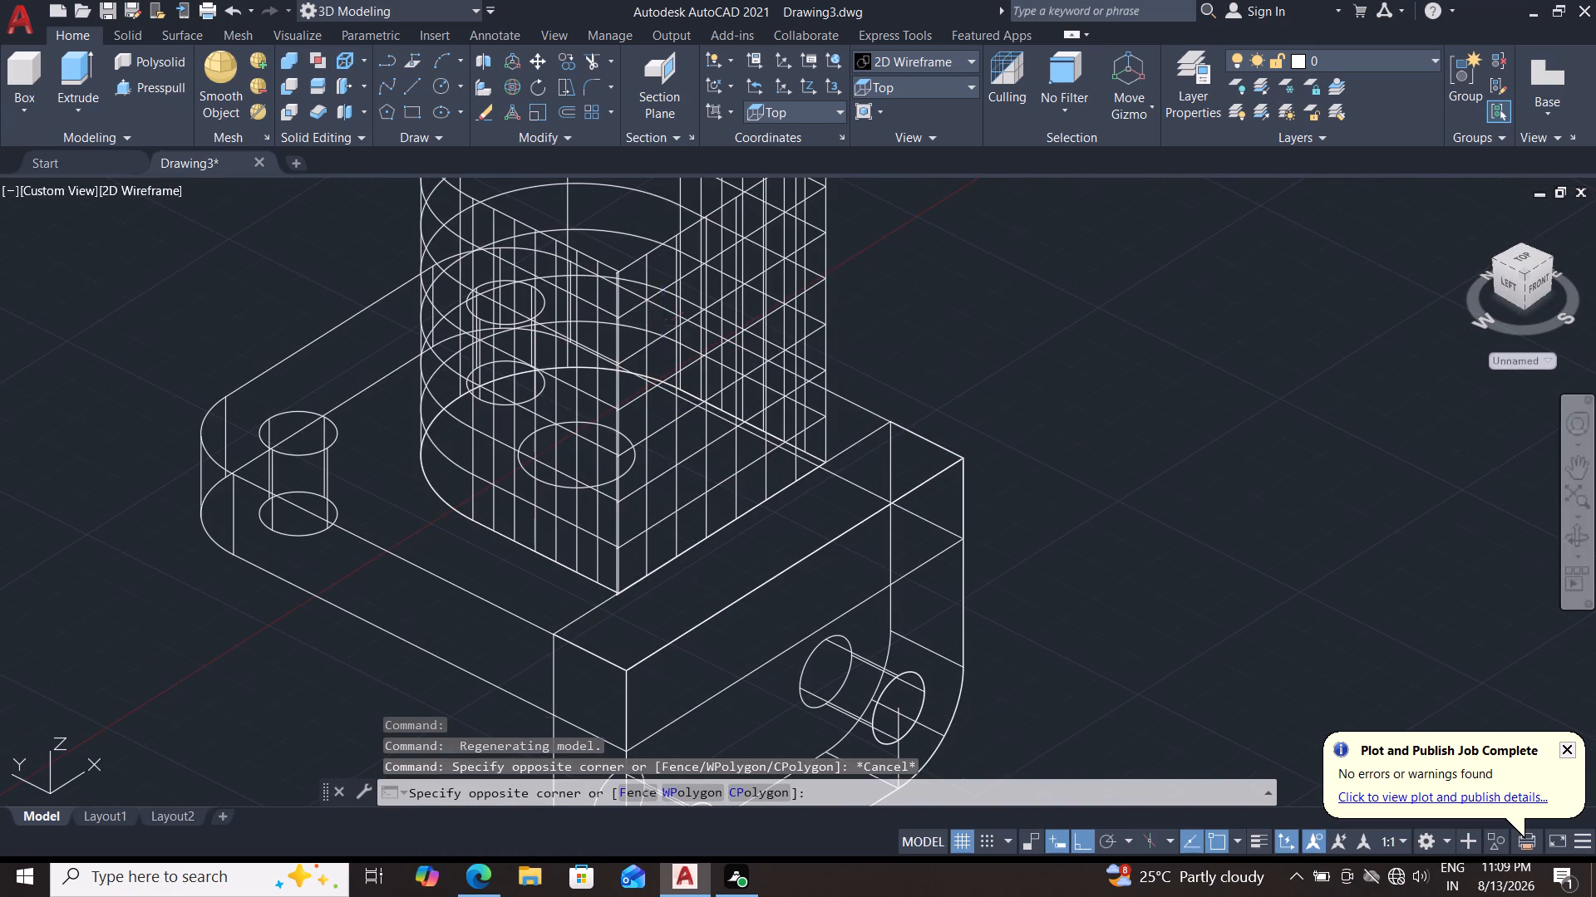
{"action": "double_click", "coordinate": [600, 272]}
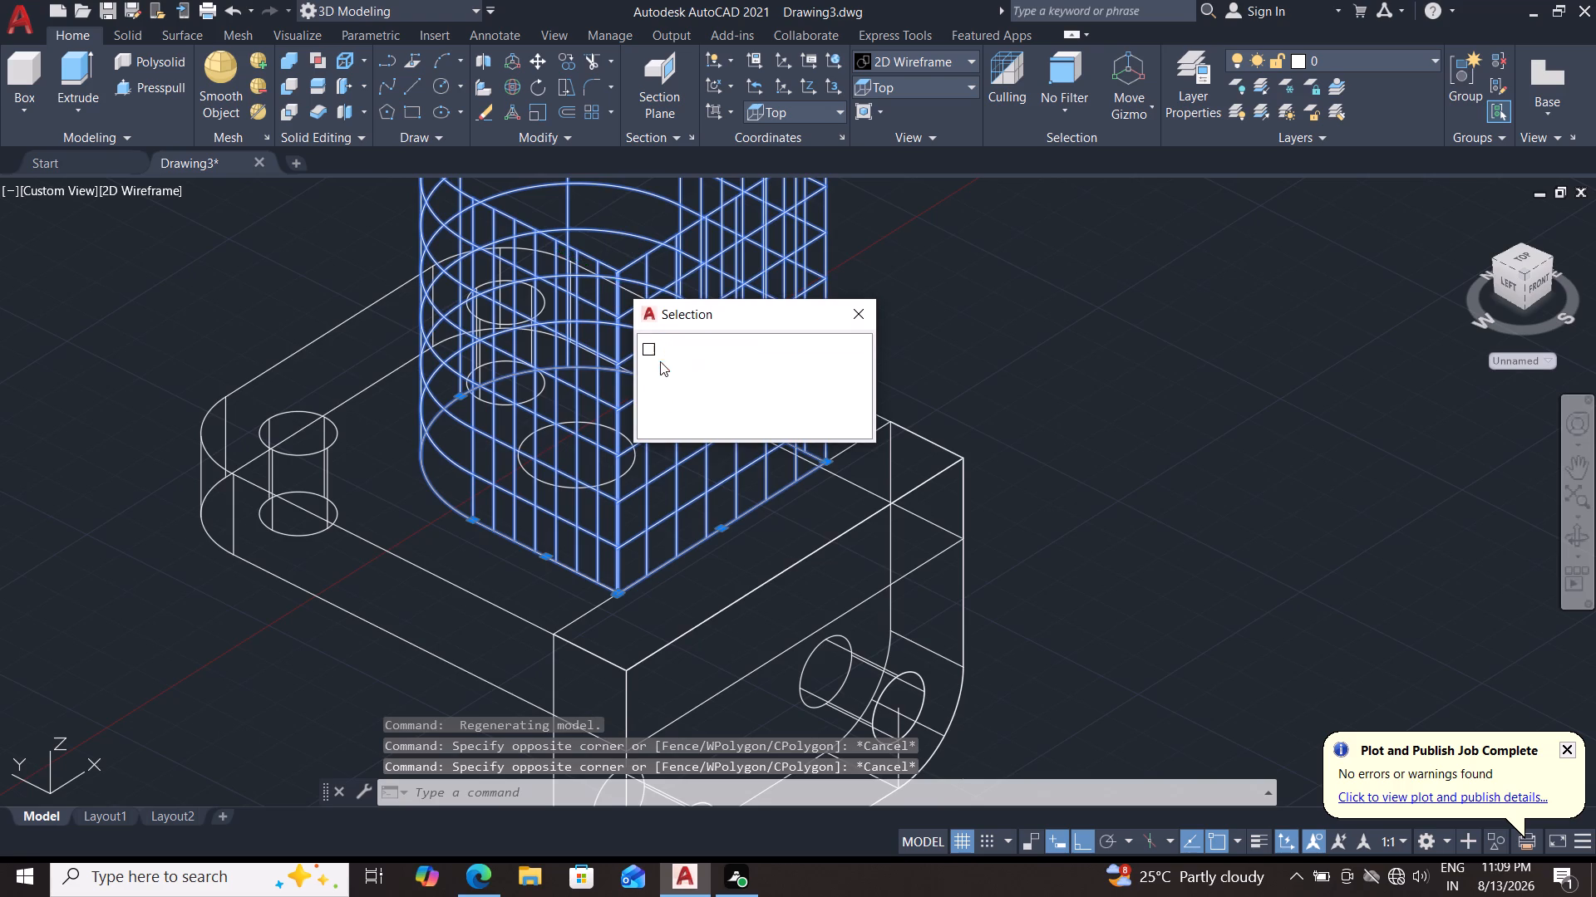
{"action": "left_click", "coordinate": [660, 370]}
{"action": "key", "text": "Escape"}
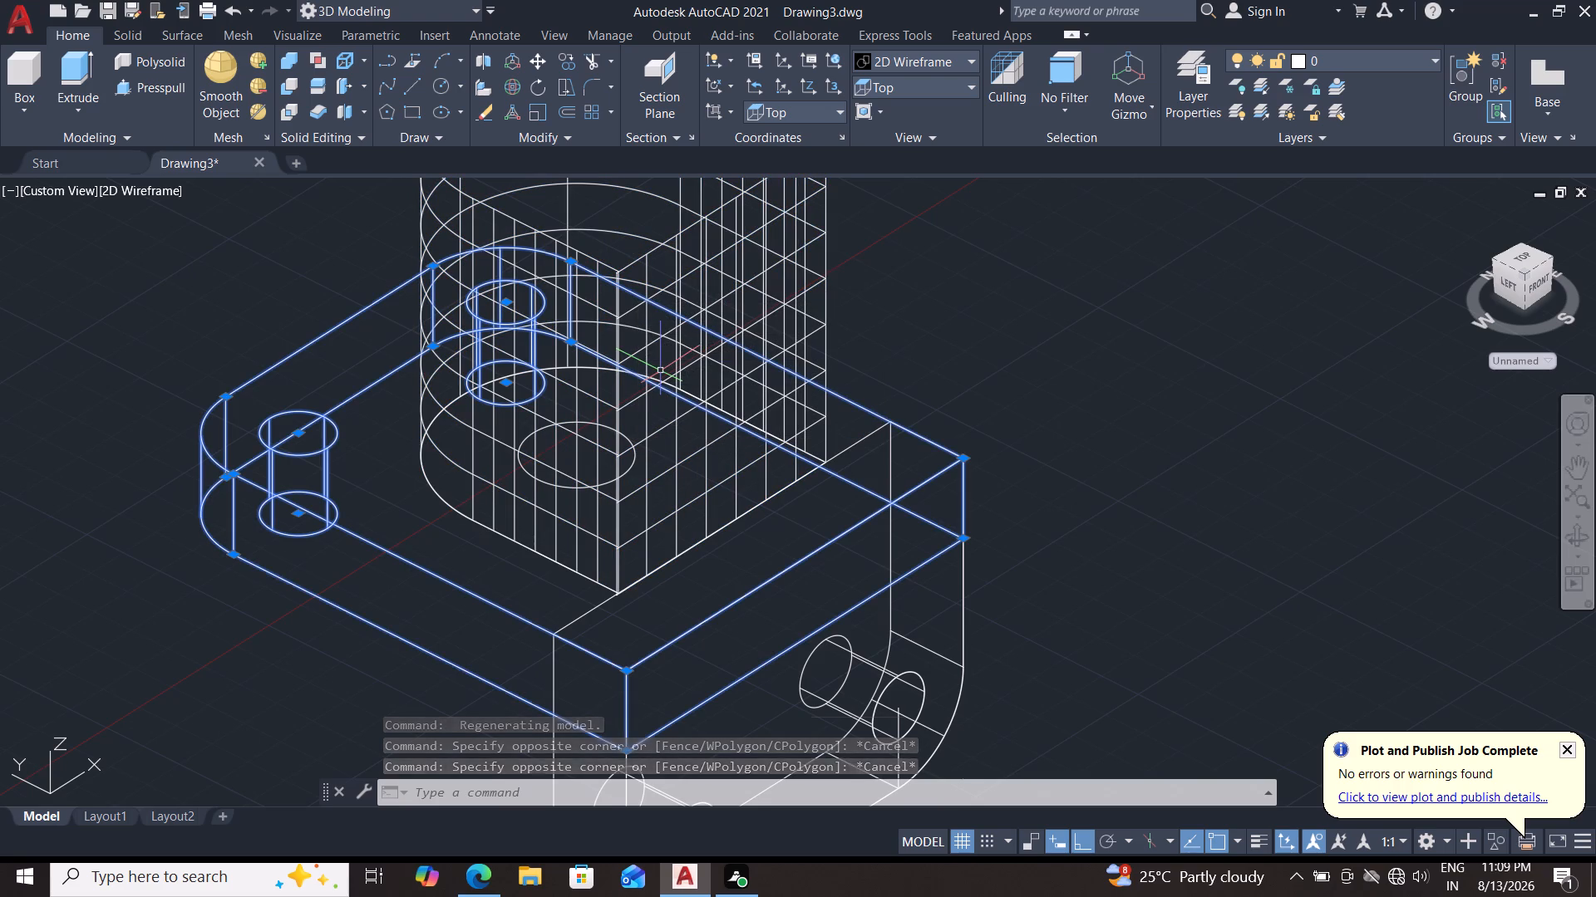
{"action": "double_click", "coordinate": [791, 251]}
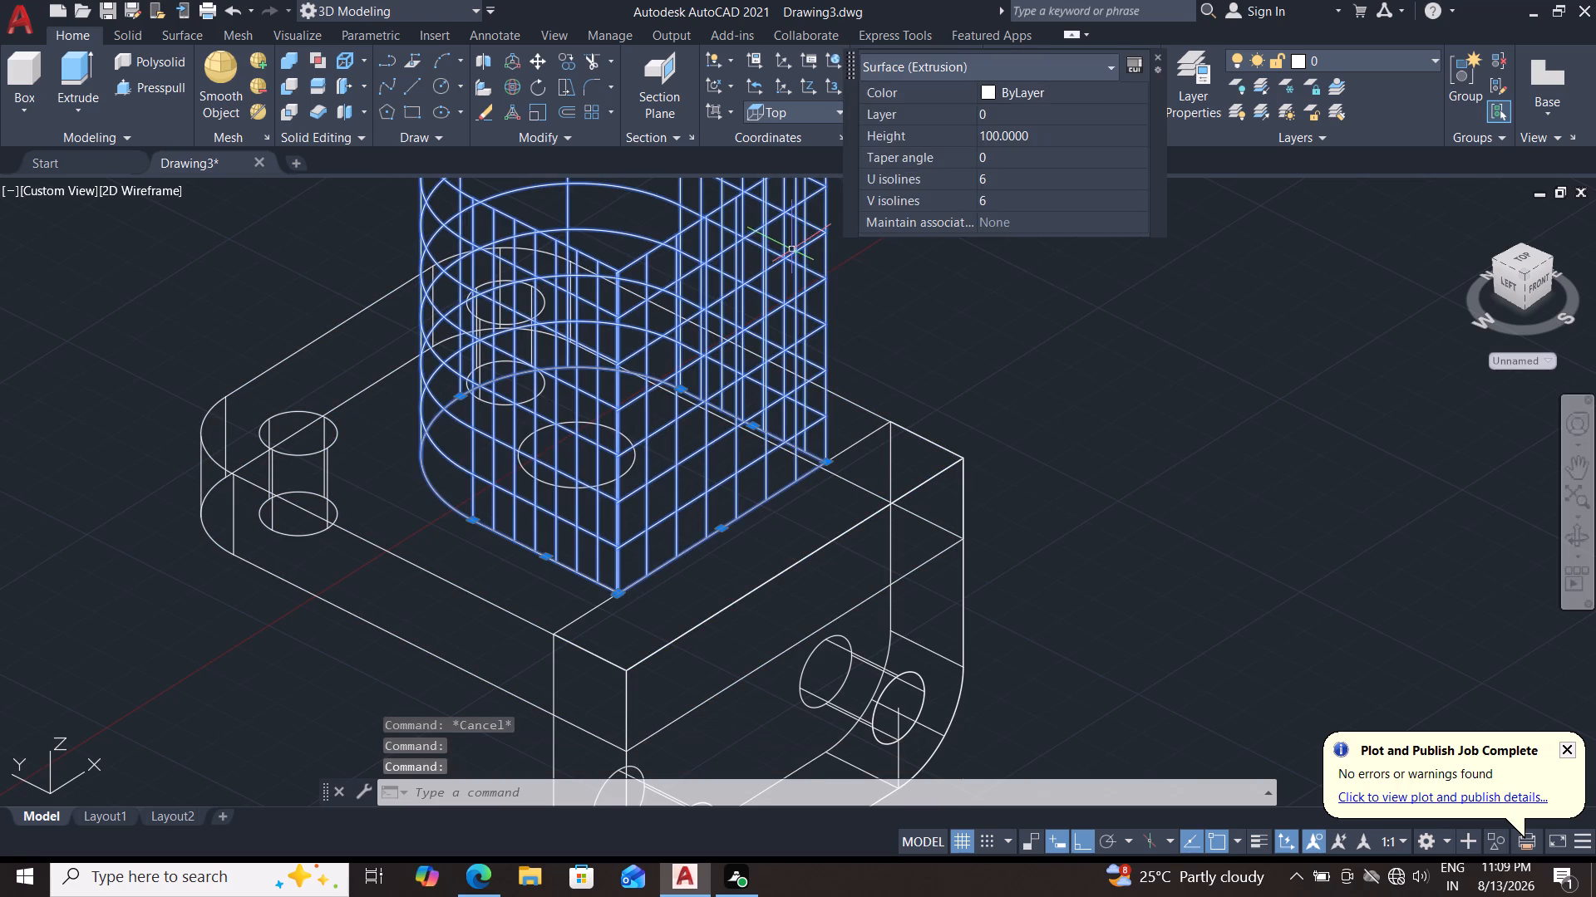
{"action": "key", "text": "Delete"}
Set the visual style to Shades of Gray for an angled 3D view of the bracket.
{"action": "middle_click_drag", "start_coordinate": [985, 338], "coordinate": [958, 373], "text": "shift"}
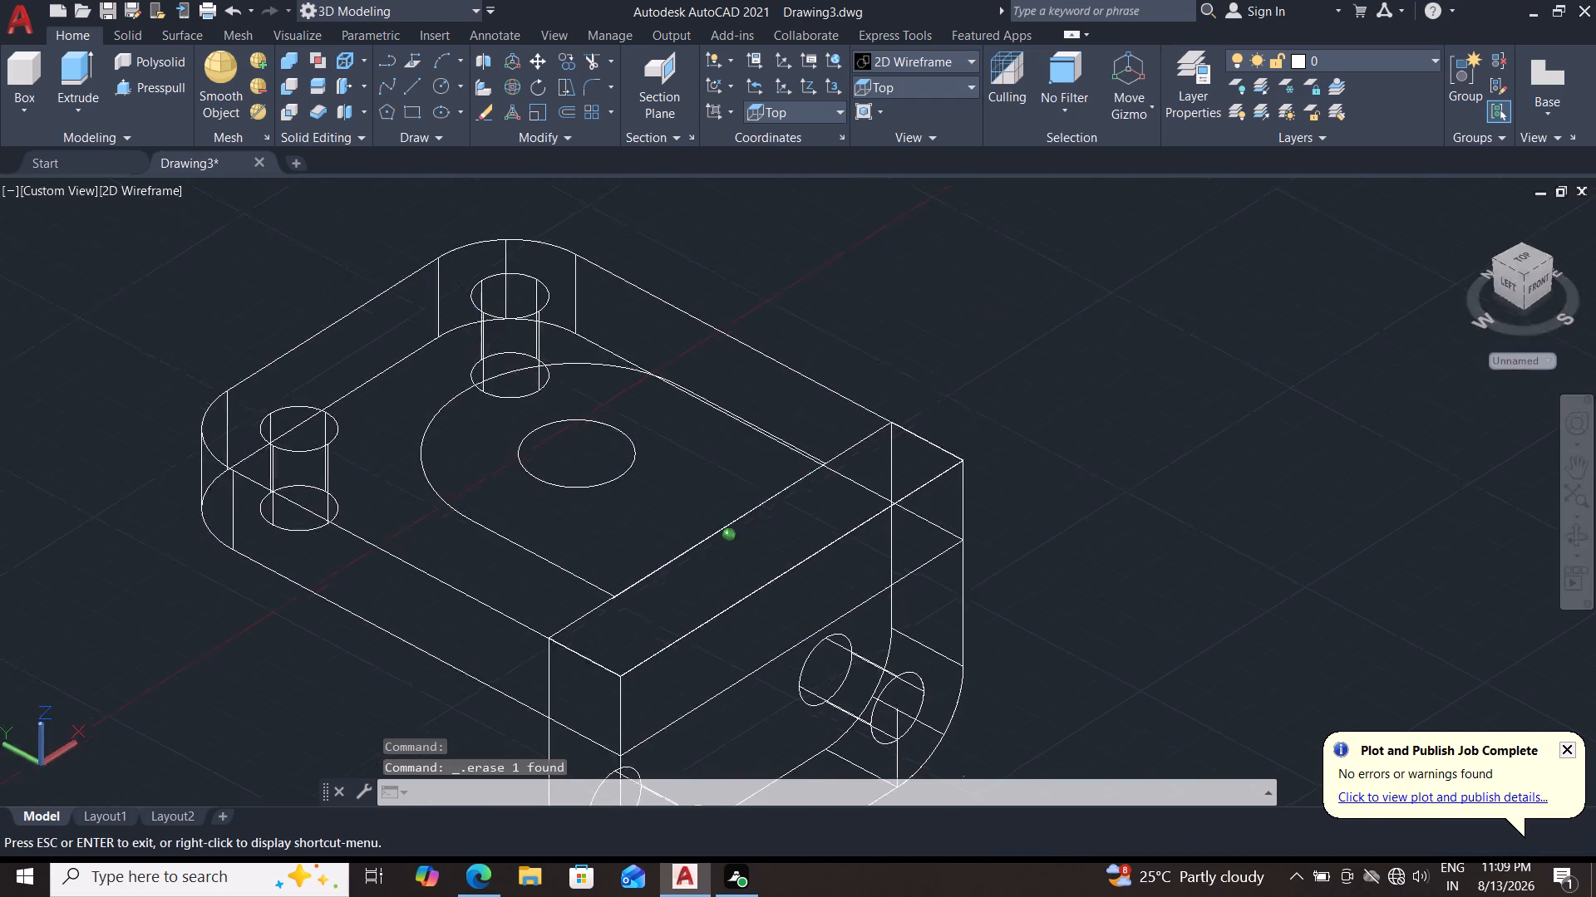
{"action": "middle_click_drag", "start_coordinate": [958, 373], "coordinate": [820, 339], "text": "shift"}
{"action": "left_click", "coordinate": [918, 82]}
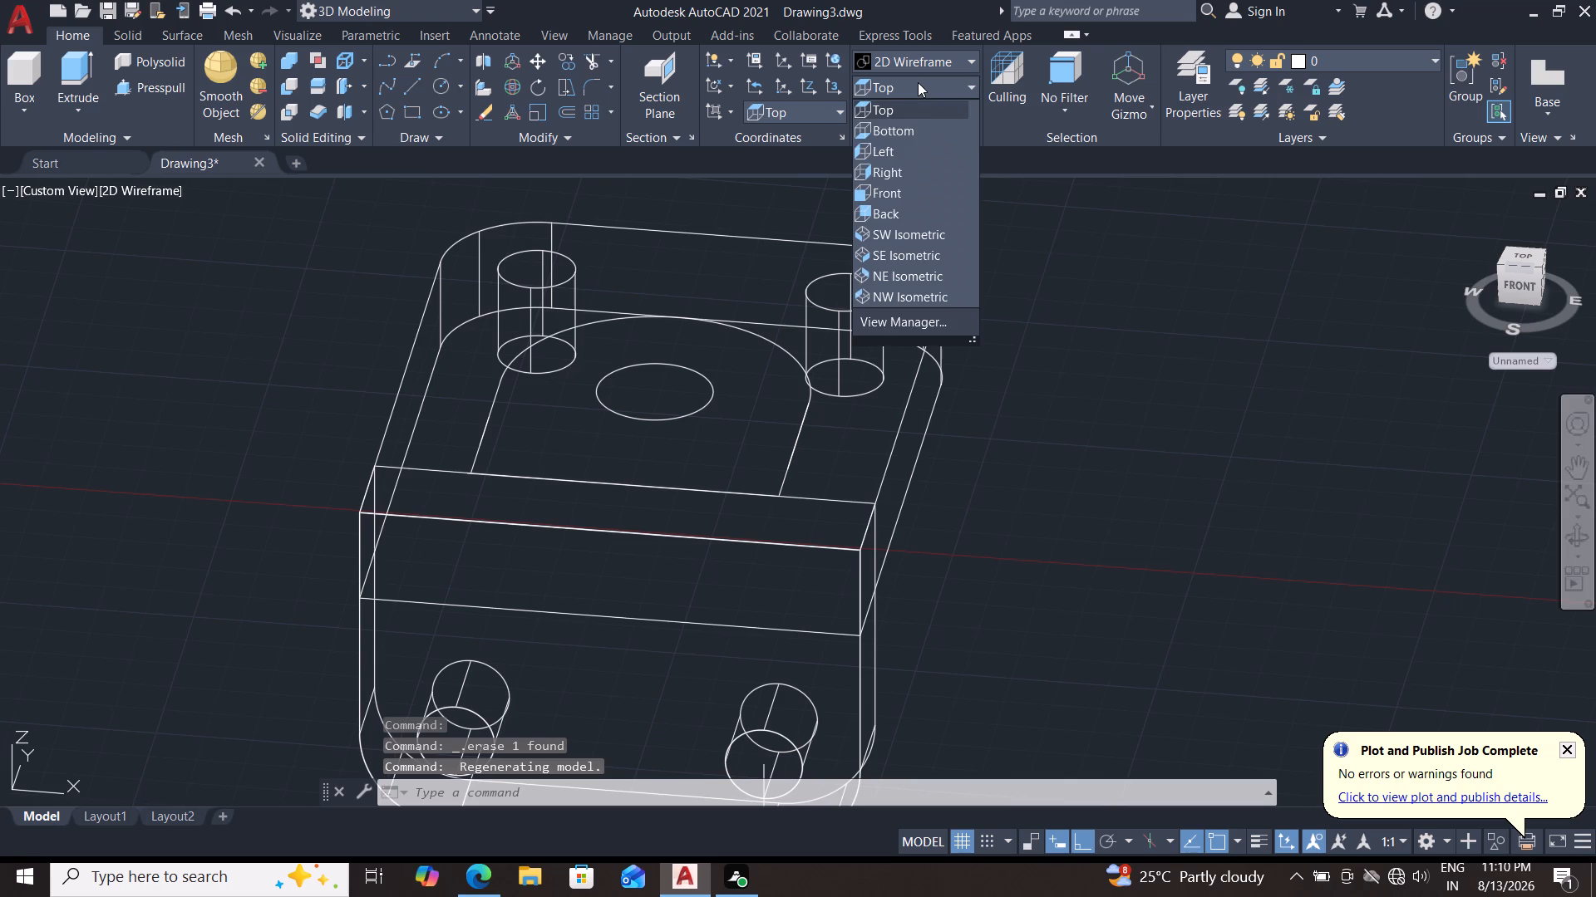
{"action": "left_click", "coordinate": [919, 60]}
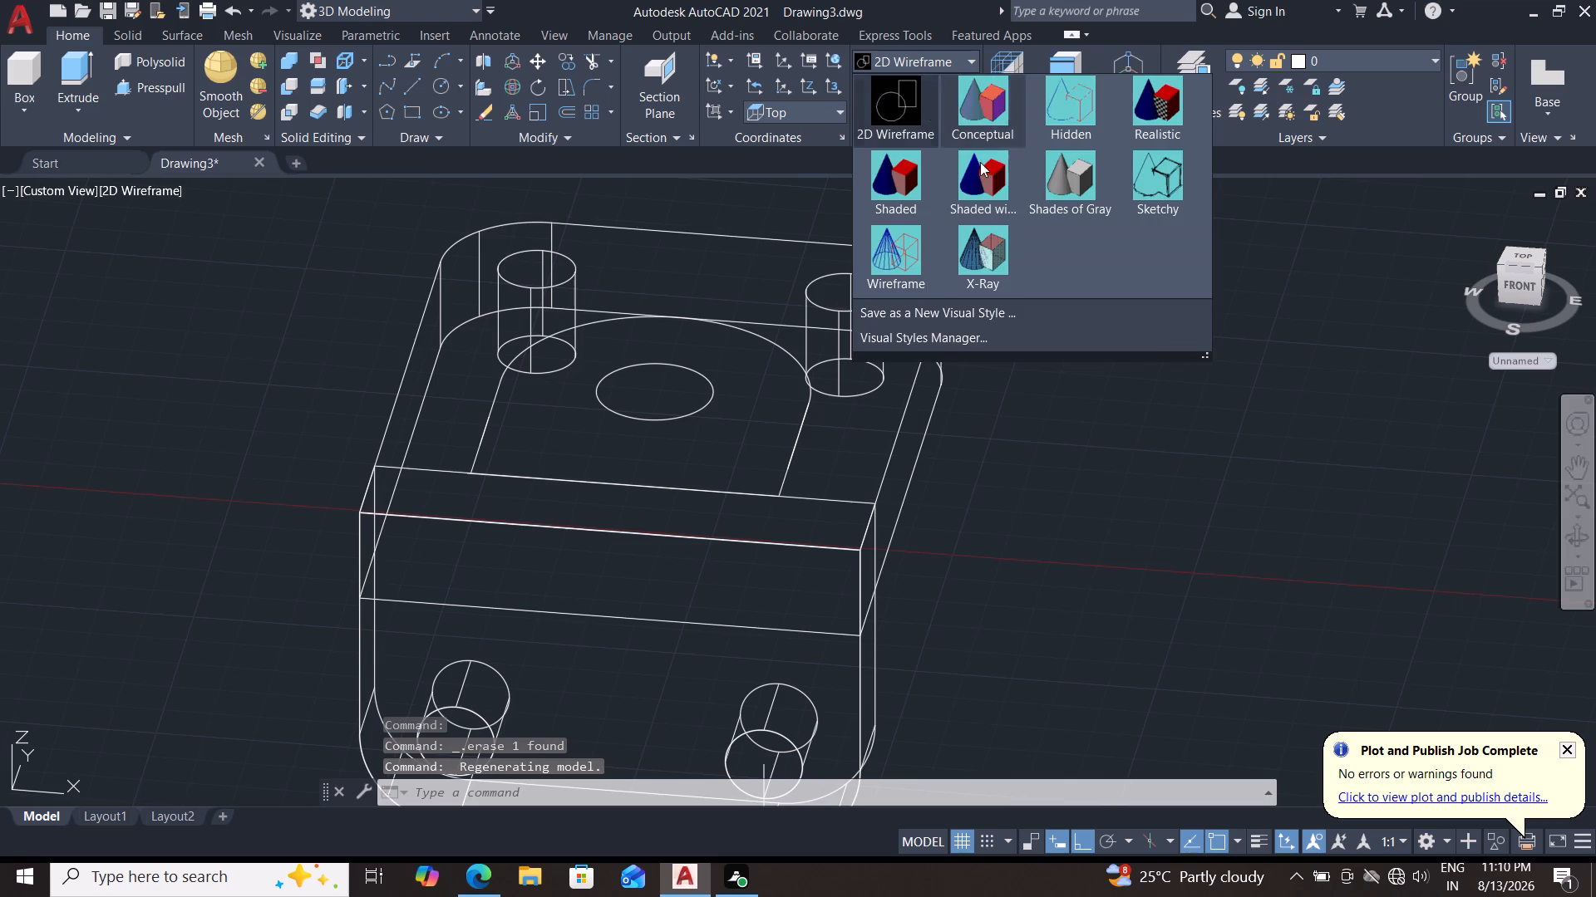
{"action": "double_click", "coordinate": [1081, 189]}
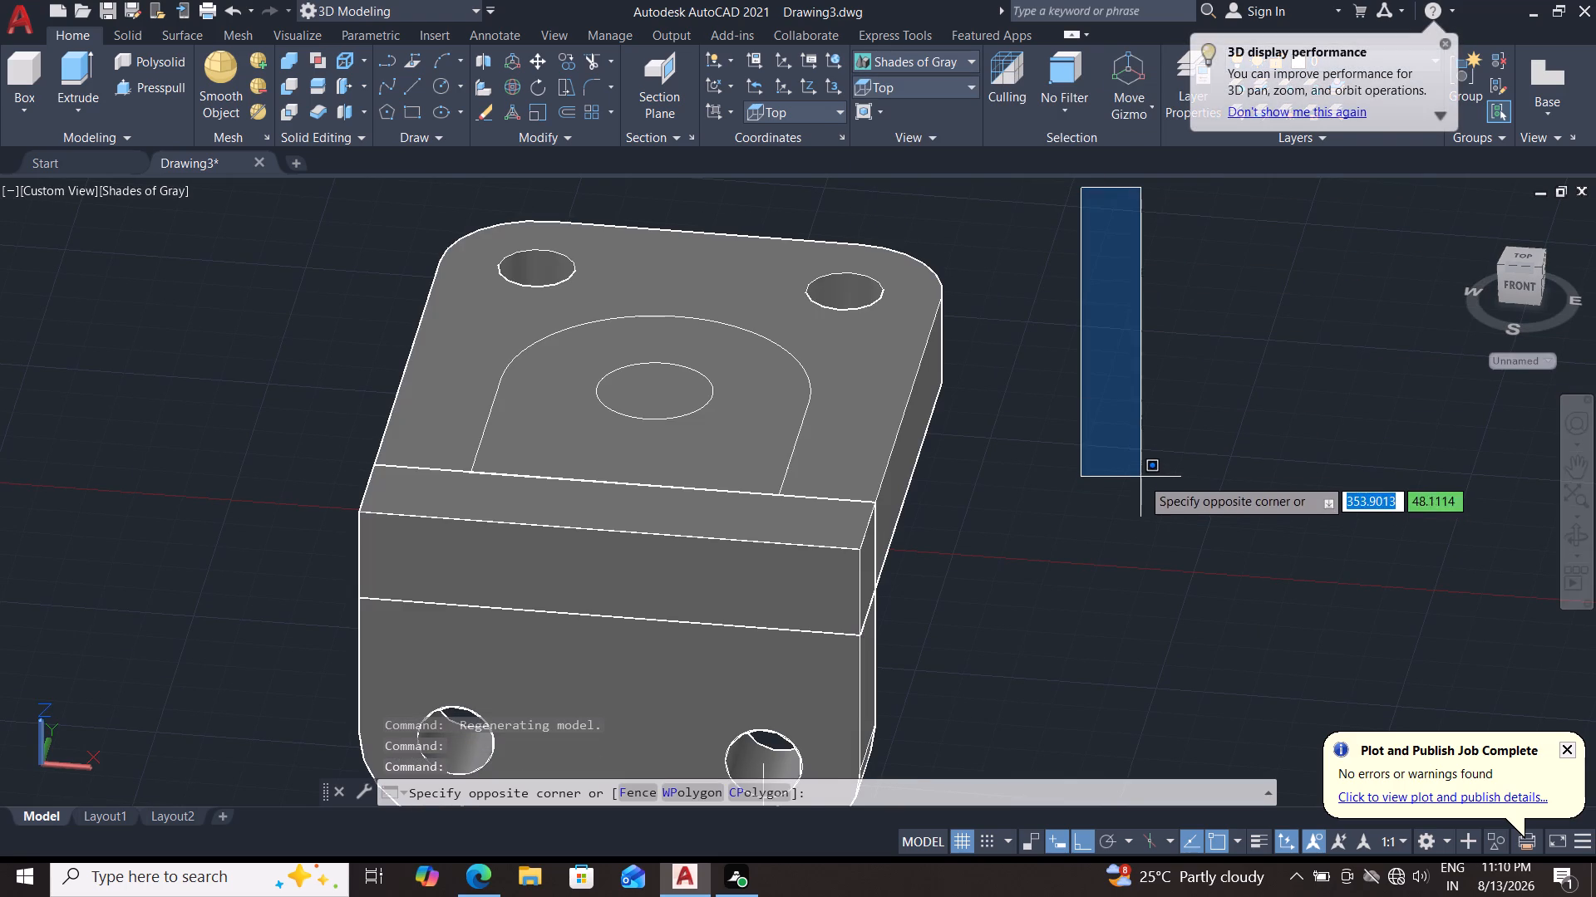
{"action": "key", "text": "Escape"}
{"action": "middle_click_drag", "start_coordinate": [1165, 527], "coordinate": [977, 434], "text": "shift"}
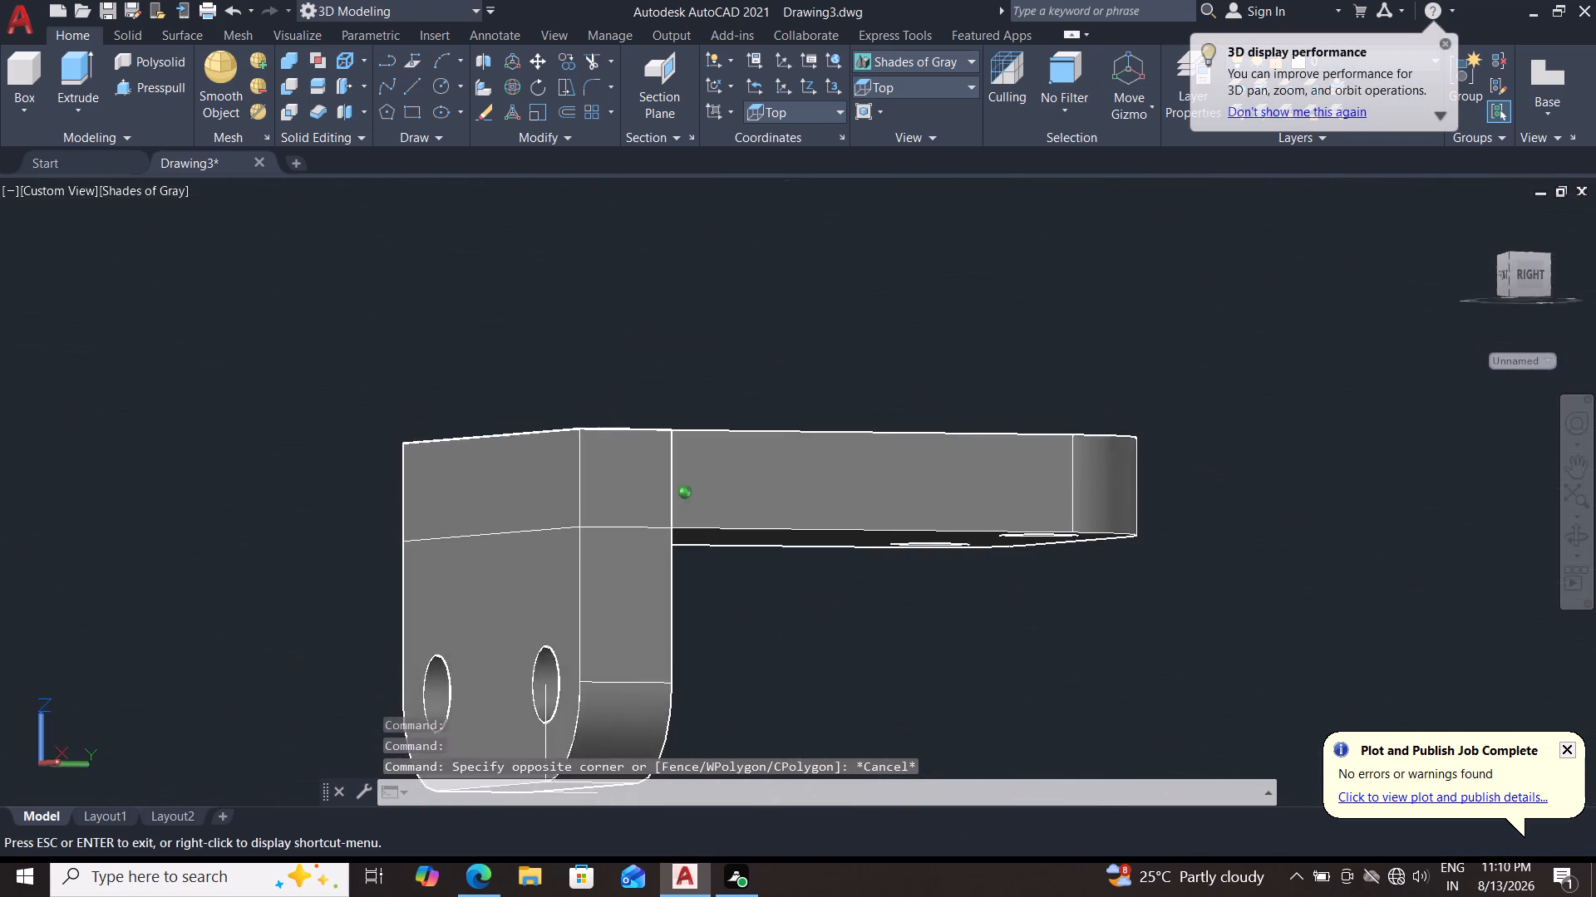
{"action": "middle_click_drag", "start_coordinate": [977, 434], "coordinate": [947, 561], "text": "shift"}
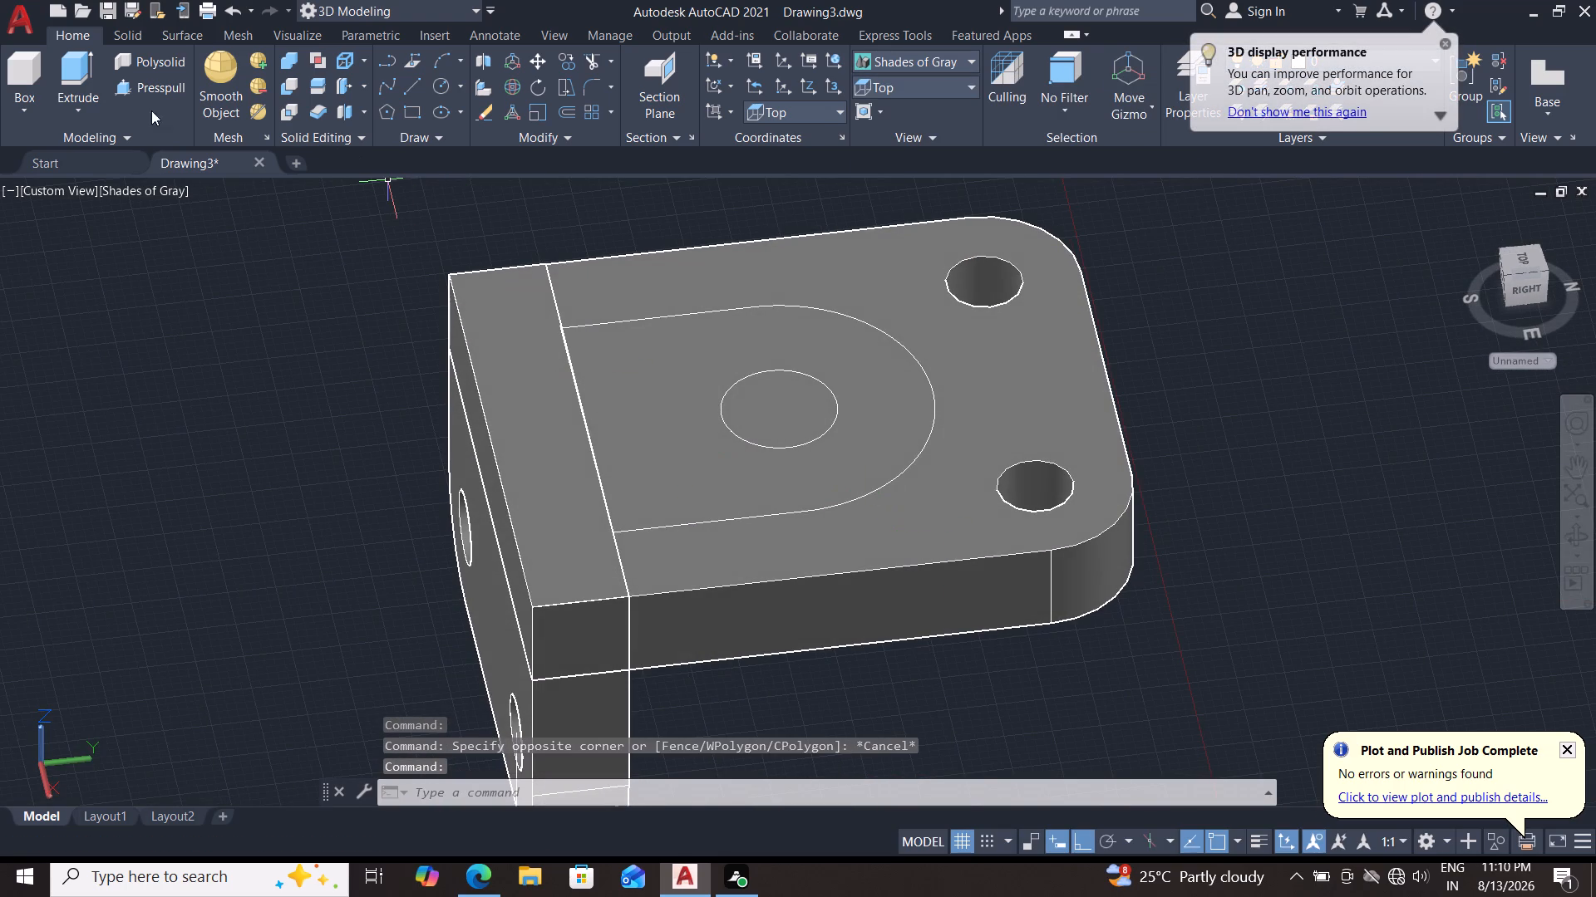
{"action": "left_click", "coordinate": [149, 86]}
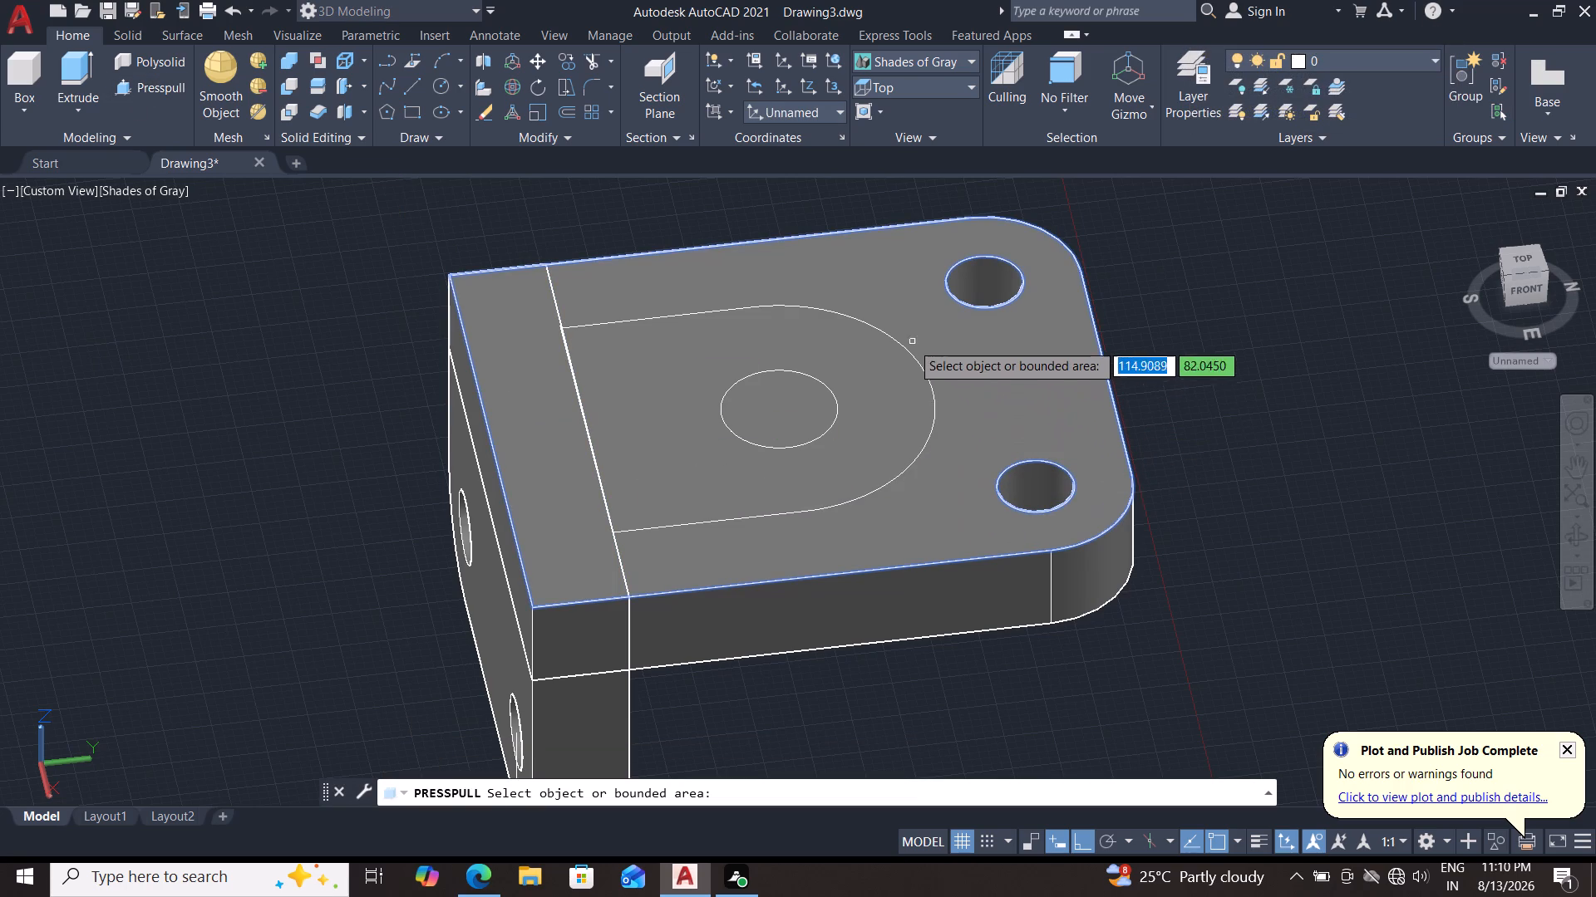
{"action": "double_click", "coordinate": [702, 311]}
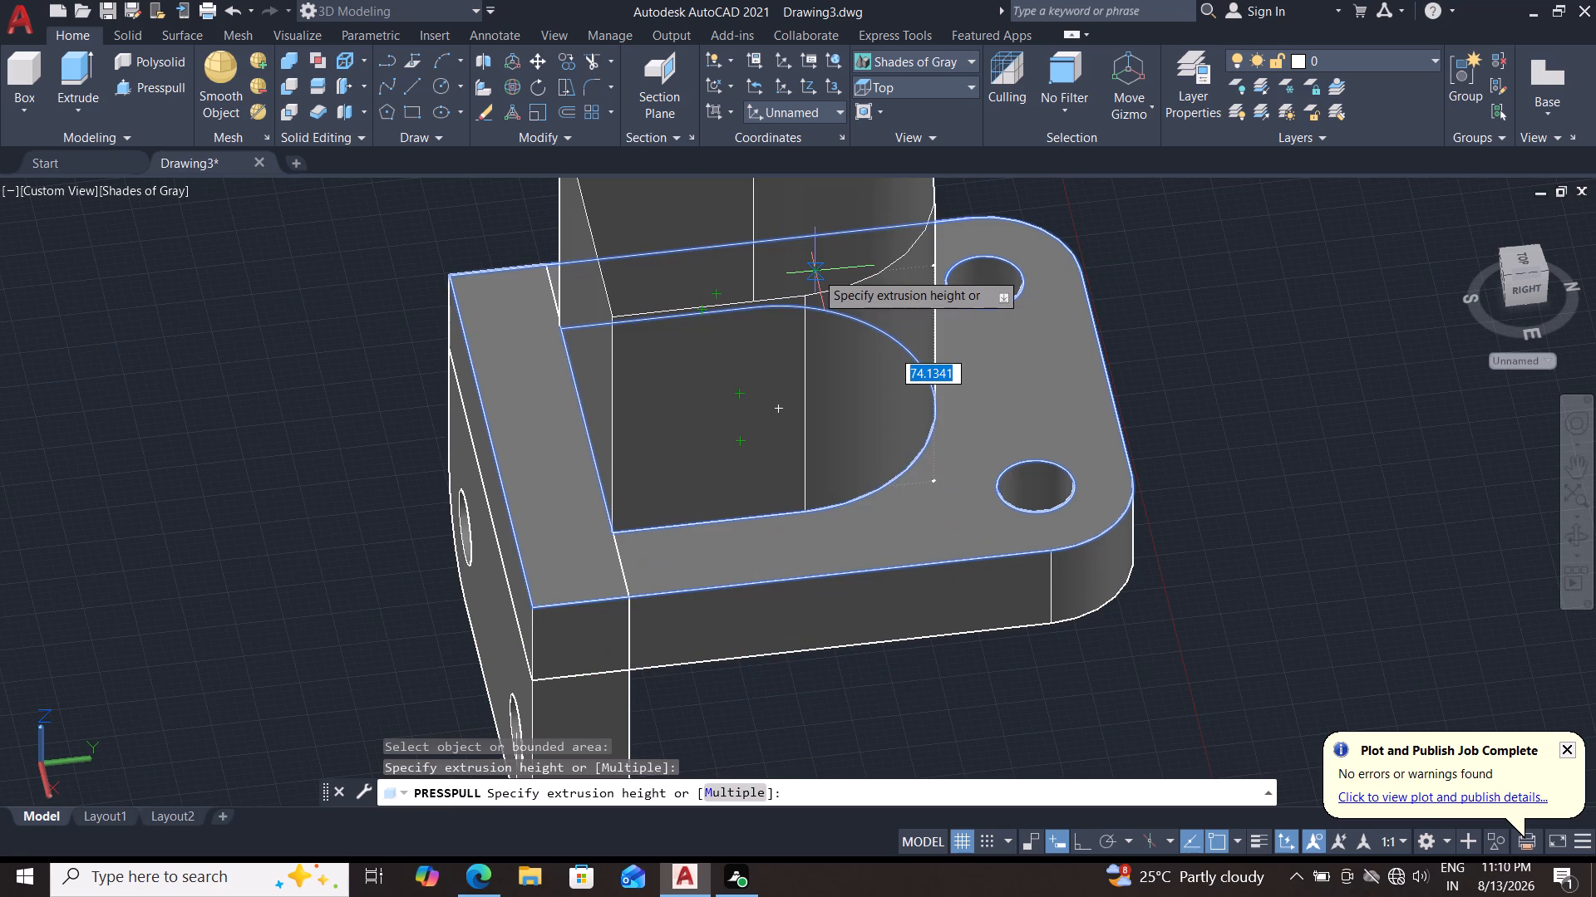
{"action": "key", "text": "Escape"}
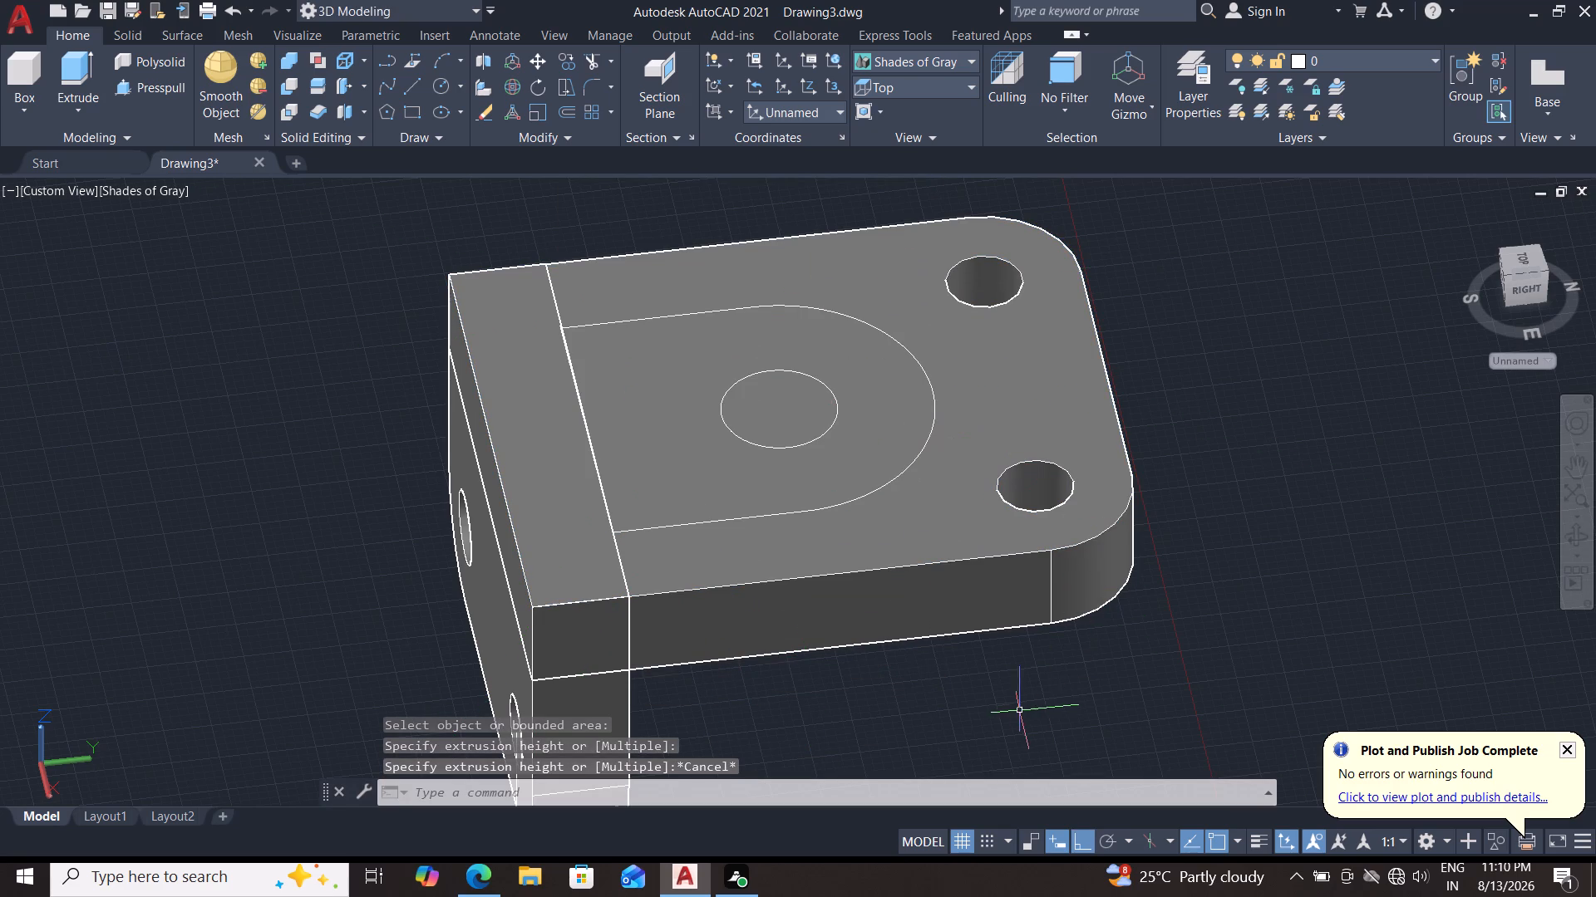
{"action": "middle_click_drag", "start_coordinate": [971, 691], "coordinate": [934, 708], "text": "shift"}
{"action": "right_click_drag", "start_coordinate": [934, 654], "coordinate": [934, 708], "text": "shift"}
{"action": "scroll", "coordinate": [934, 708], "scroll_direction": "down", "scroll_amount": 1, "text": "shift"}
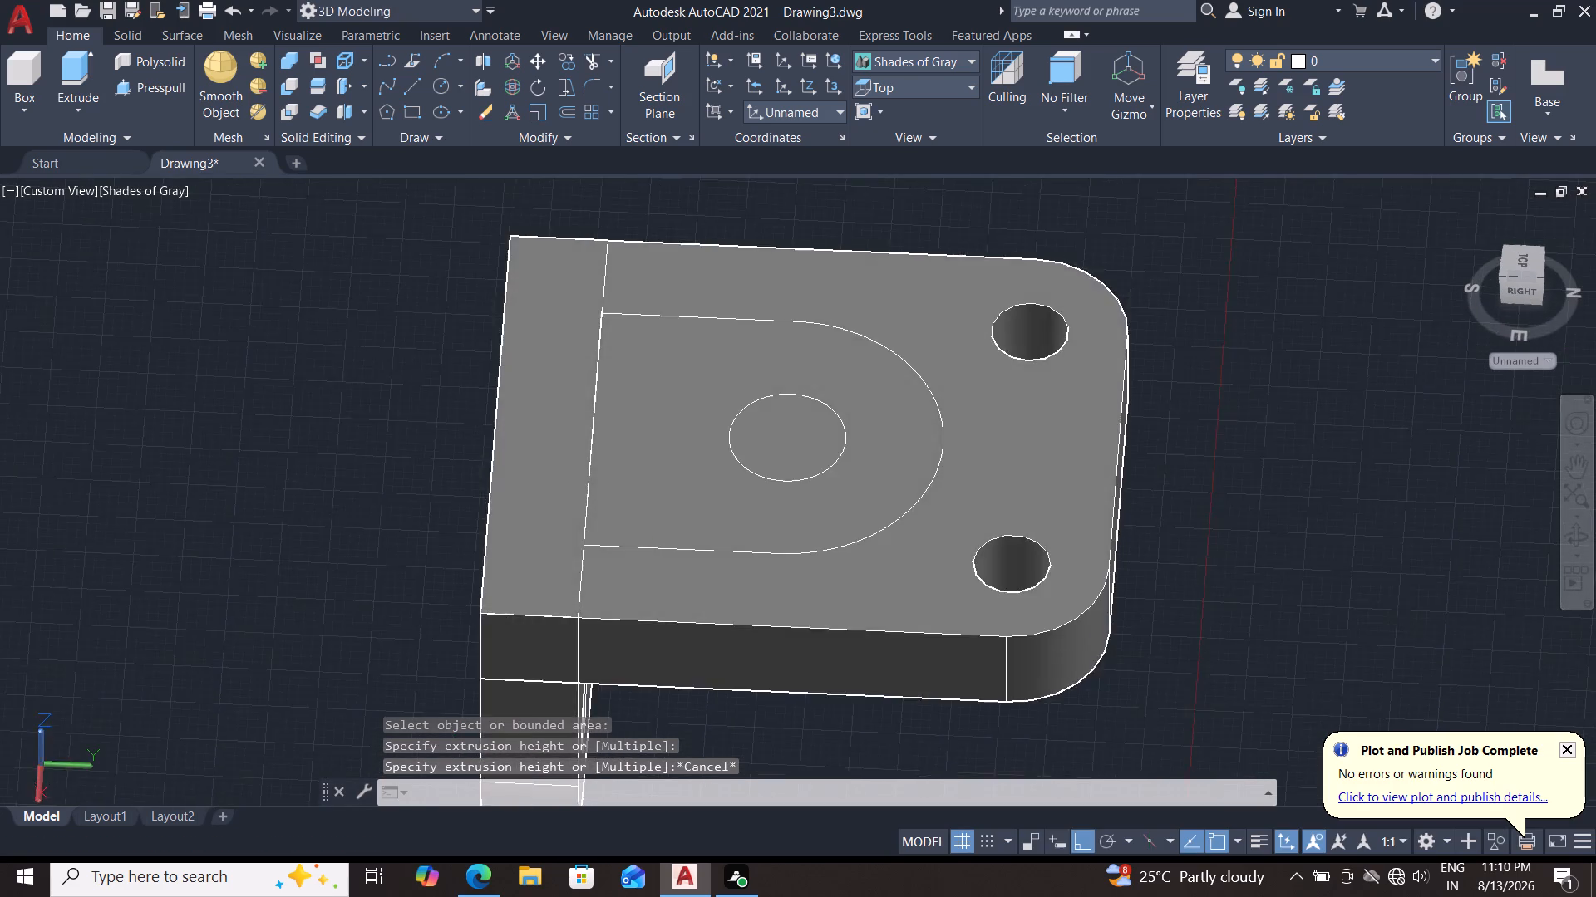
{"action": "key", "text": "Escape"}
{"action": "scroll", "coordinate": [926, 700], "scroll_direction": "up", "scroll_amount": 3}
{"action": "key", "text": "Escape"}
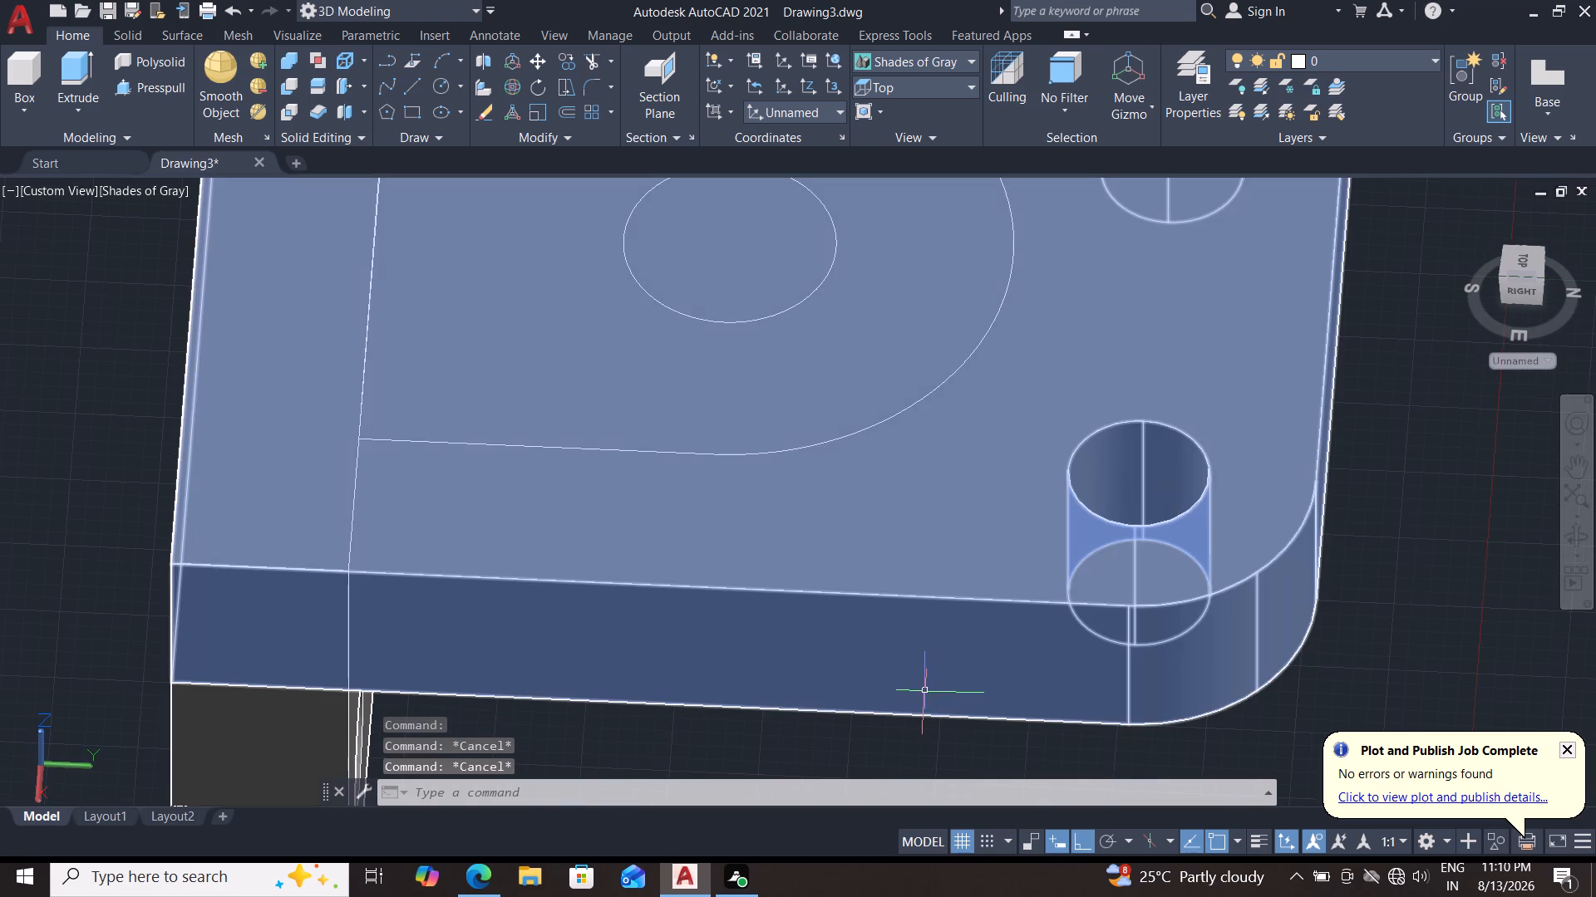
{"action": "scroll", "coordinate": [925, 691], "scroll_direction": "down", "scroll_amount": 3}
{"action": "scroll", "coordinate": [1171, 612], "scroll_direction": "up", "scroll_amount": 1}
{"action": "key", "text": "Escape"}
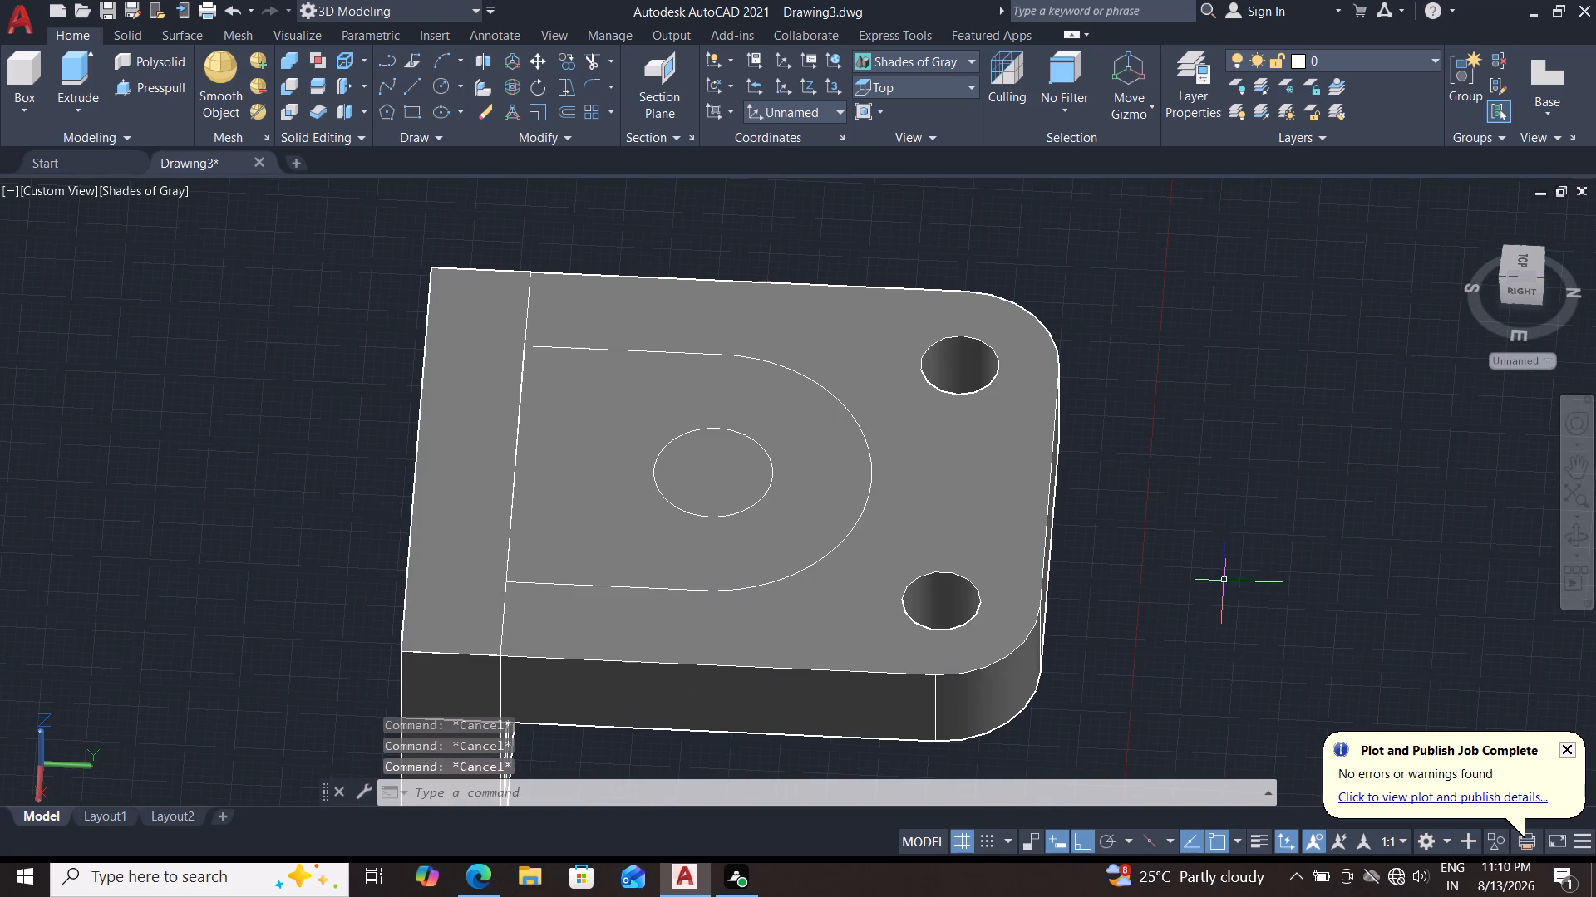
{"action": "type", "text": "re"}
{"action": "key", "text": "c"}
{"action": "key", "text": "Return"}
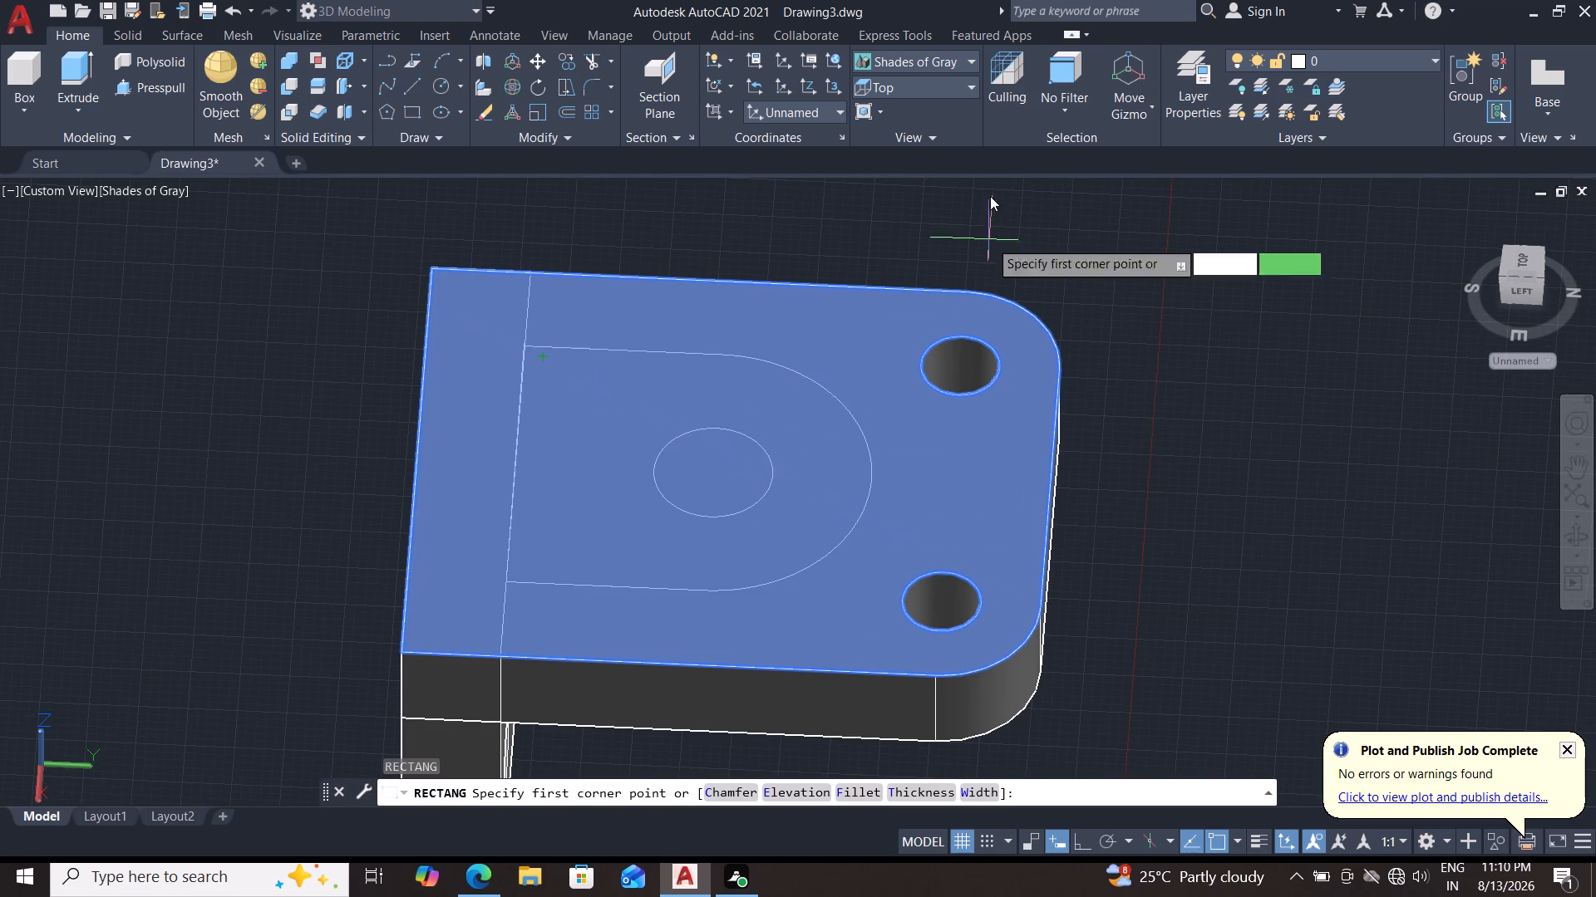
Switch the model to the standard Top view.
{"action": "double_click", "coordinate": [933, 86]}
{"action": "double_click", "coordinate": [964, 85]}
{"action": "left_click", "coordinate": [969, 83]}
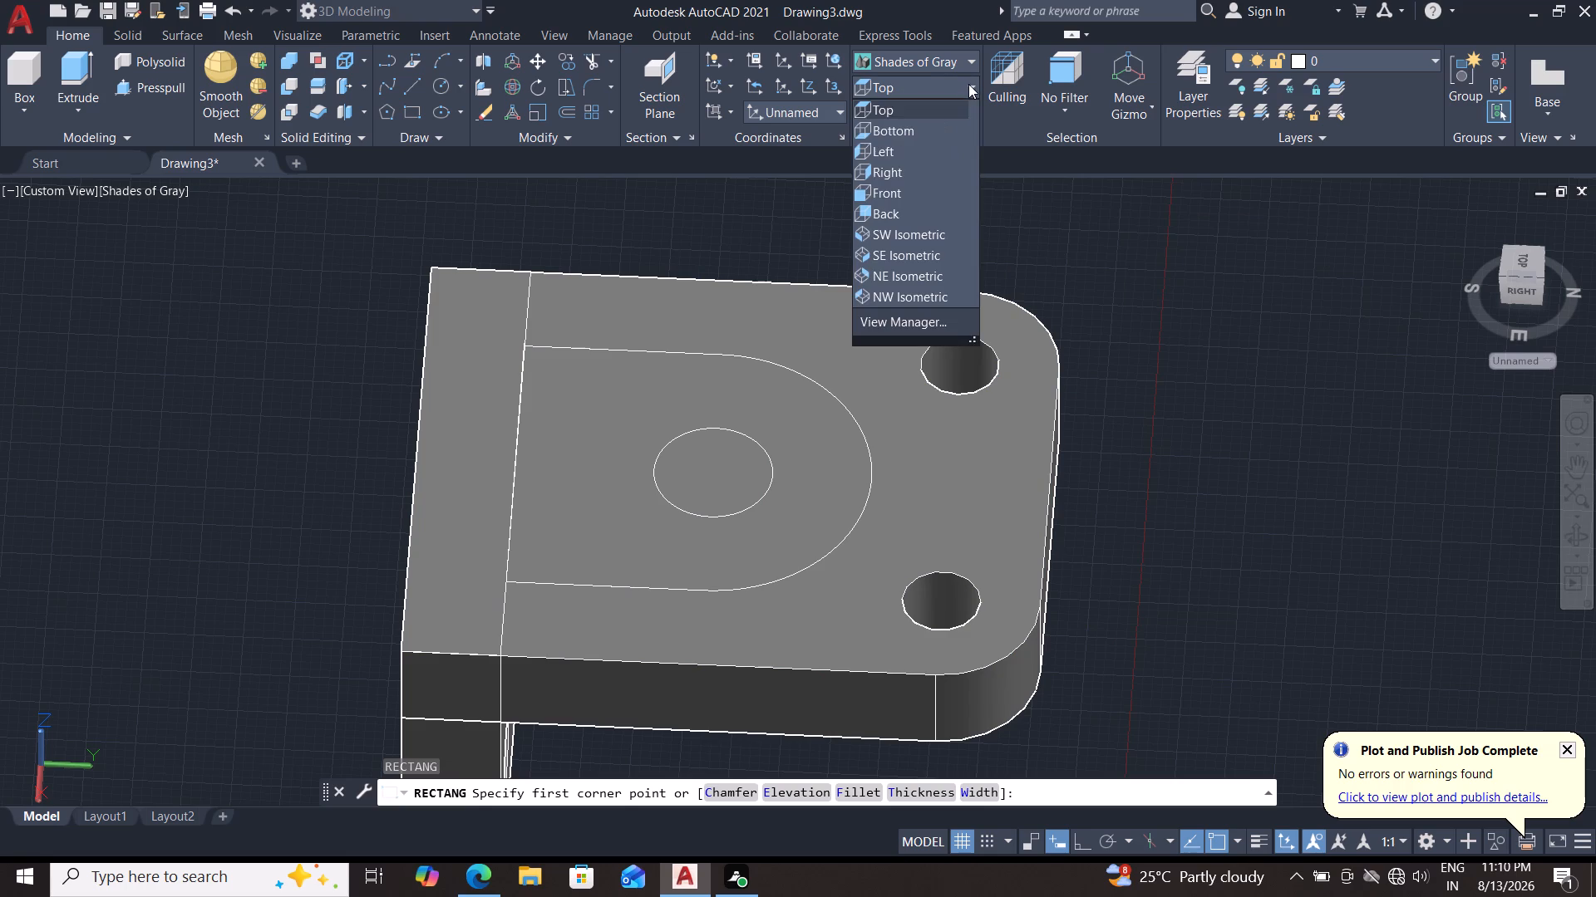
{"action": "double_click", "coordinate": [952, 104]}
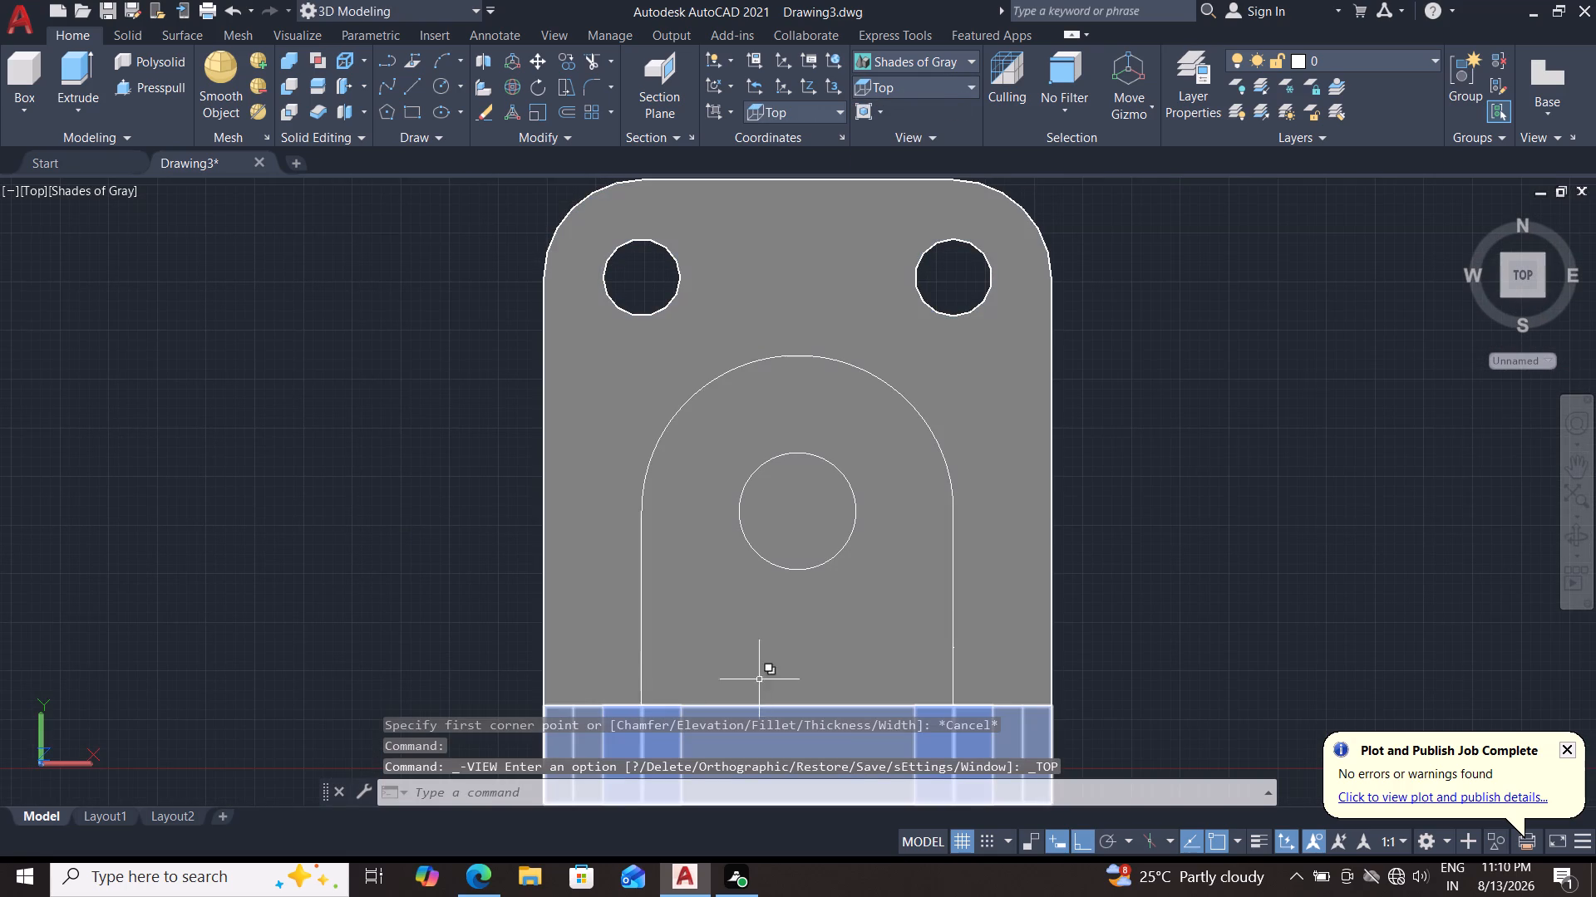
{"action": "key", "text": "Escape"}
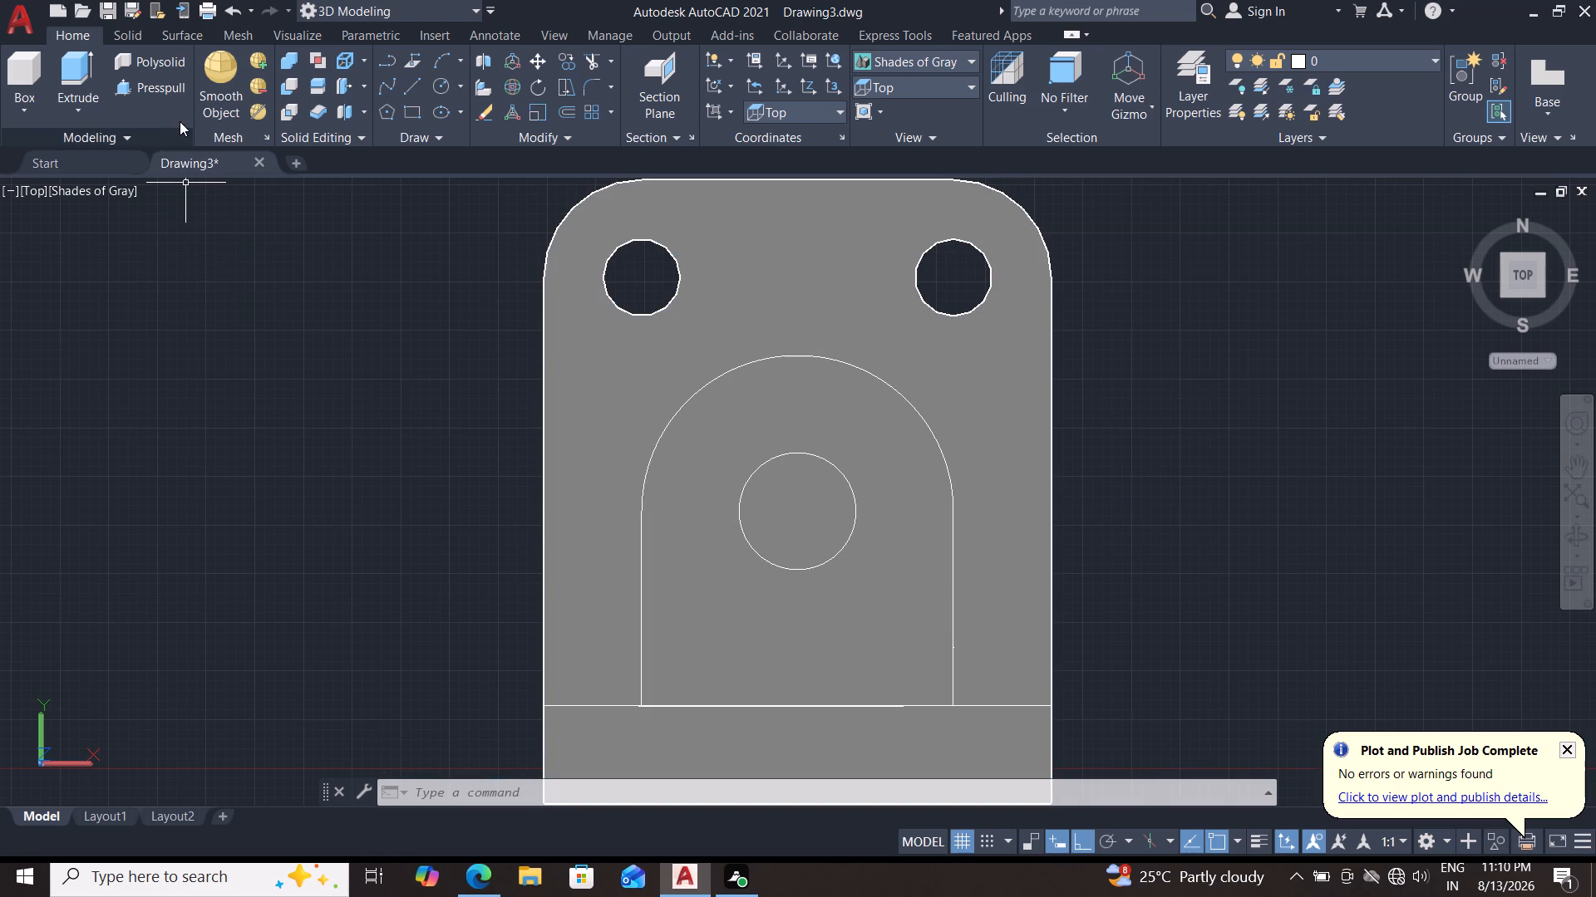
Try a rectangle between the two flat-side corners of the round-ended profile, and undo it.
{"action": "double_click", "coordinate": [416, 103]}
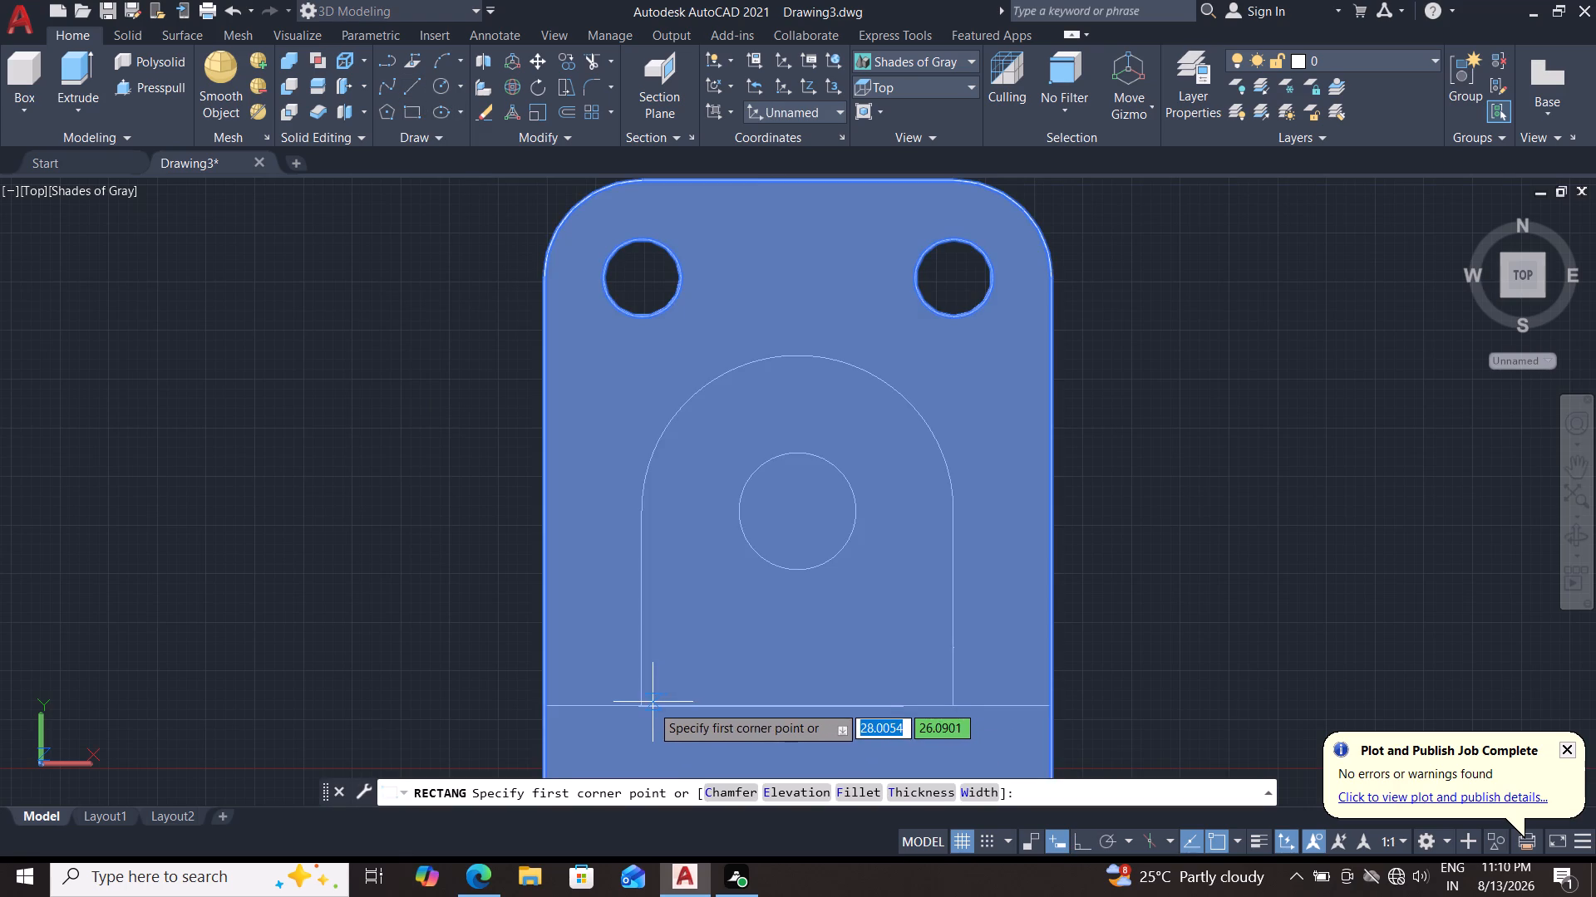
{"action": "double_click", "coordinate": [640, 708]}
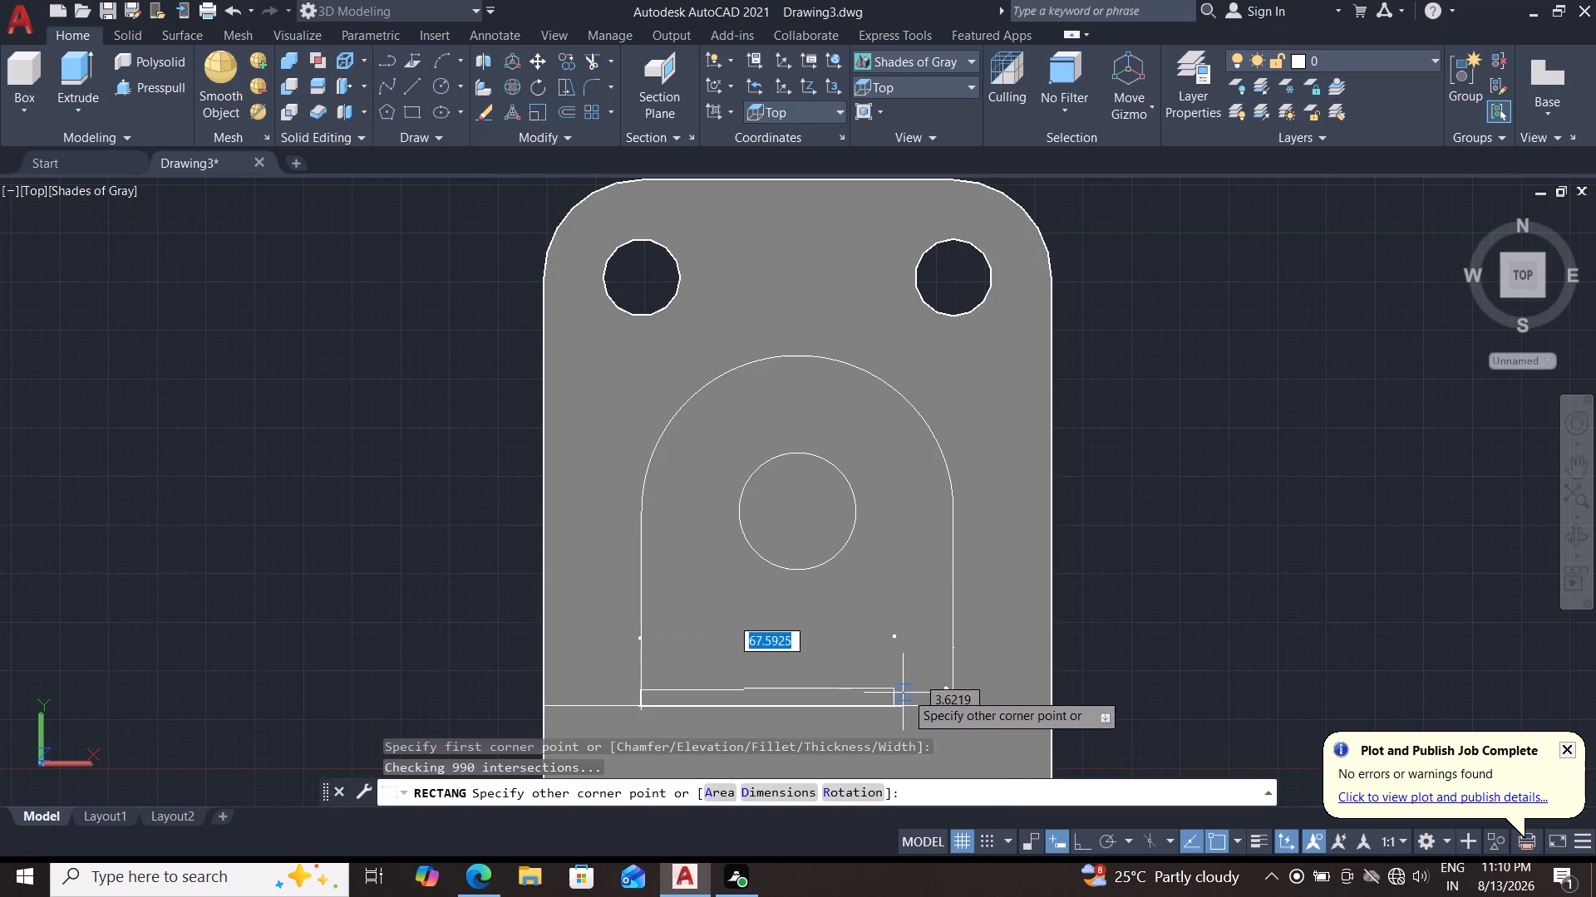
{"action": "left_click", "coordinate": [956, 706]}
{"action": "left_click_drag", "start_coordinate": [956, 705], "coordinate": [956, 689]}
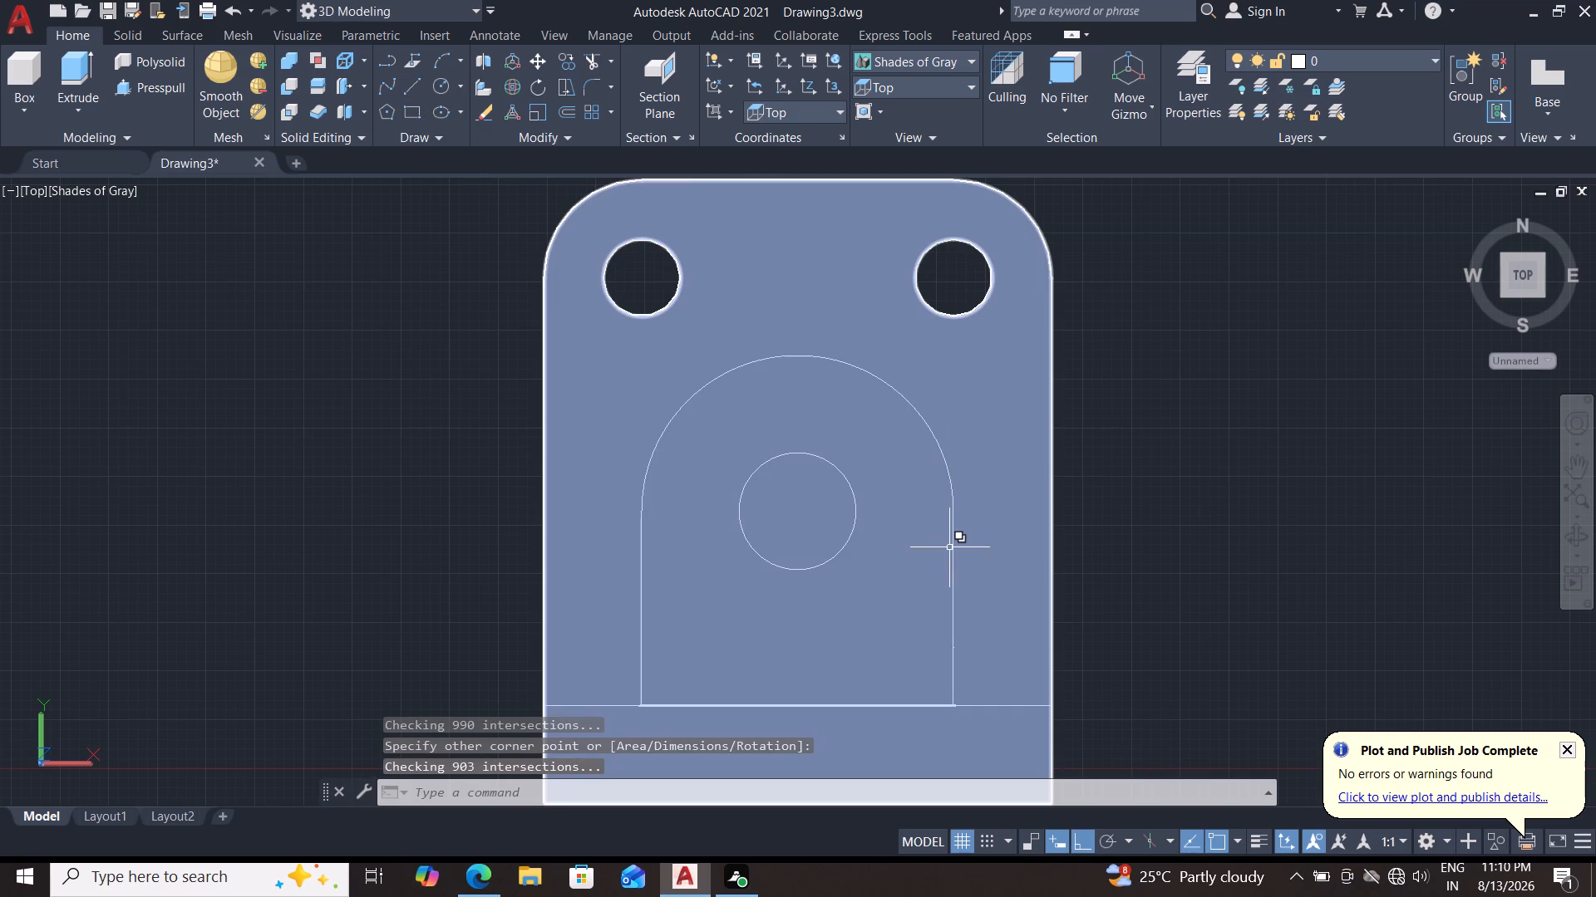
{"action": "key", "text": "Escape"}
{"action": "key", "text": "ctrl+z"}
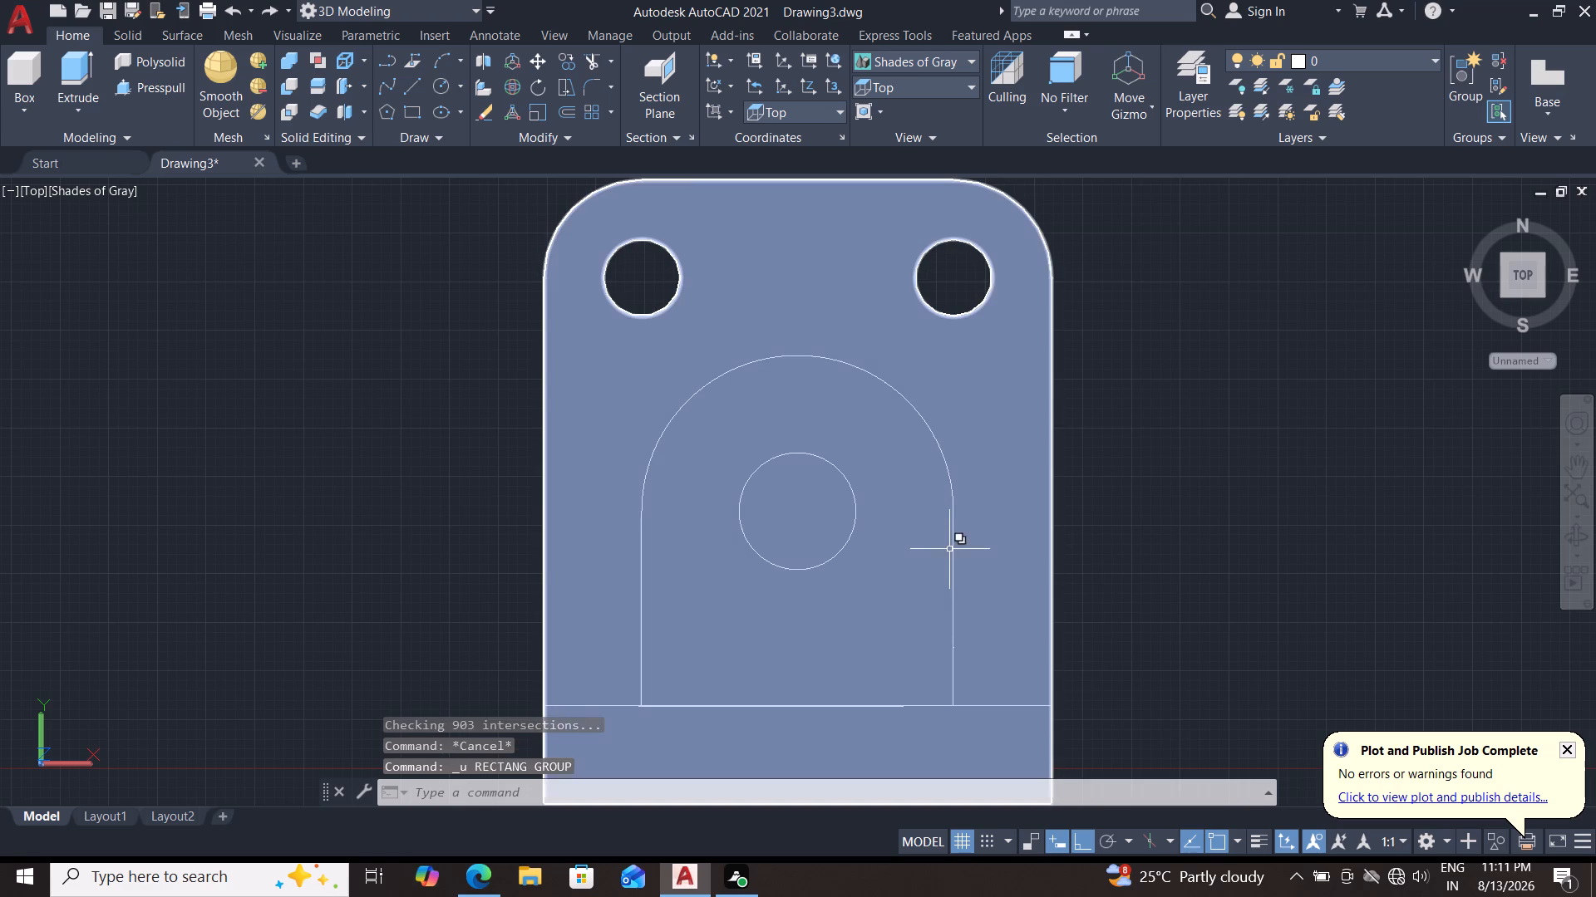
Draw a rectangle about 80 by 95 around the round-ended profile, starting from one of its flat-side corners.
{"action": "key", "text": "r"}
{"action": "key", "text": "e"}
{"action": "key", "text": "c"}
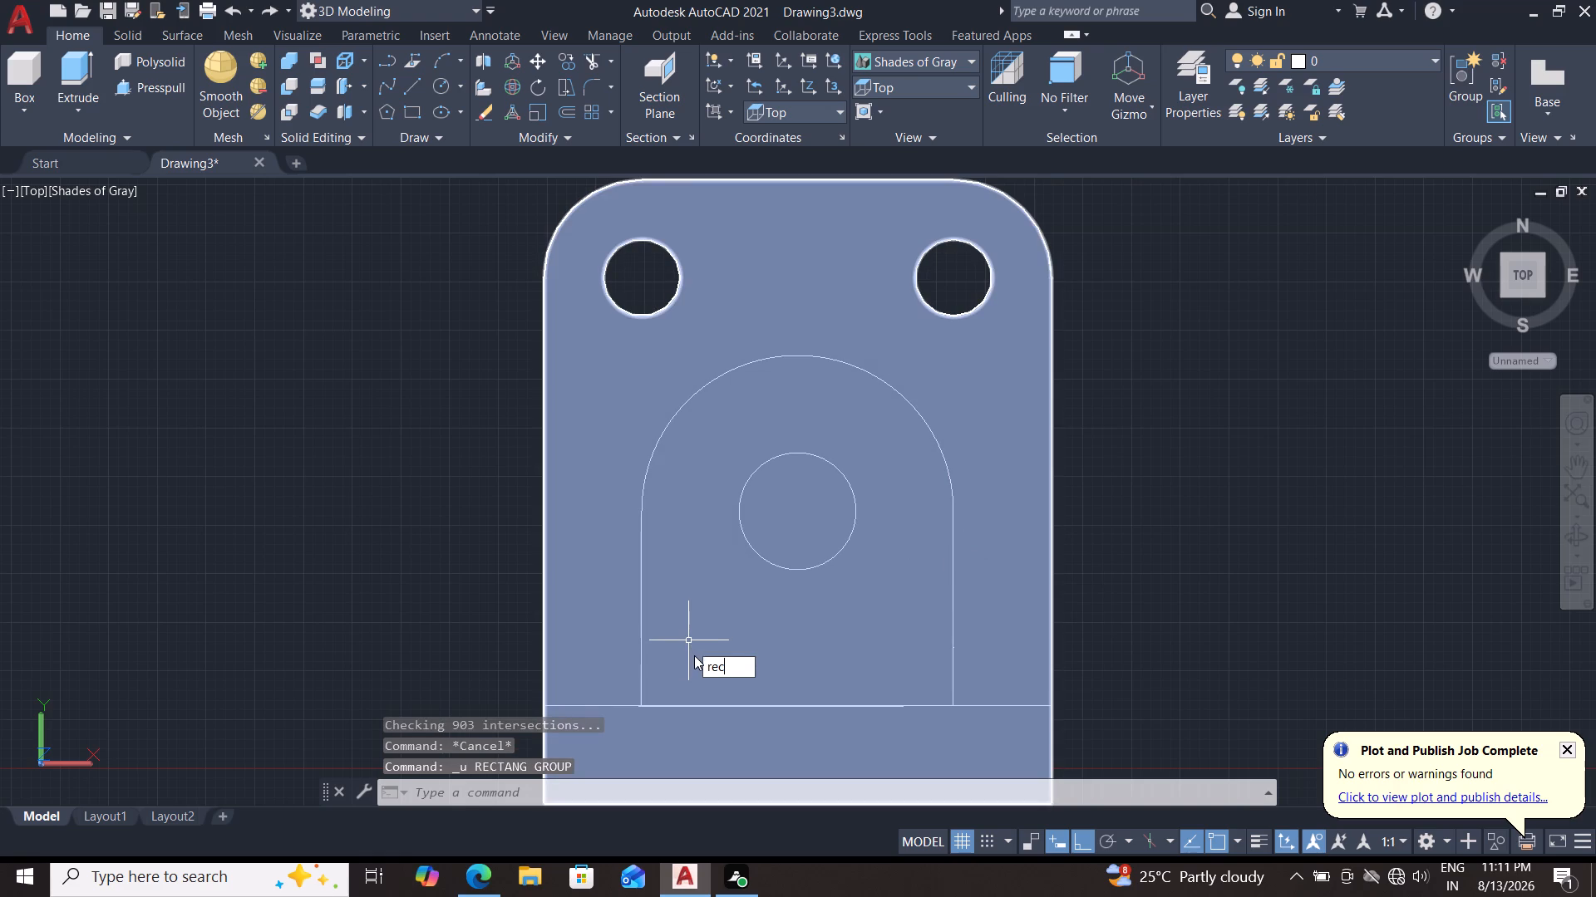
{"action": "key", "text": "Return"}
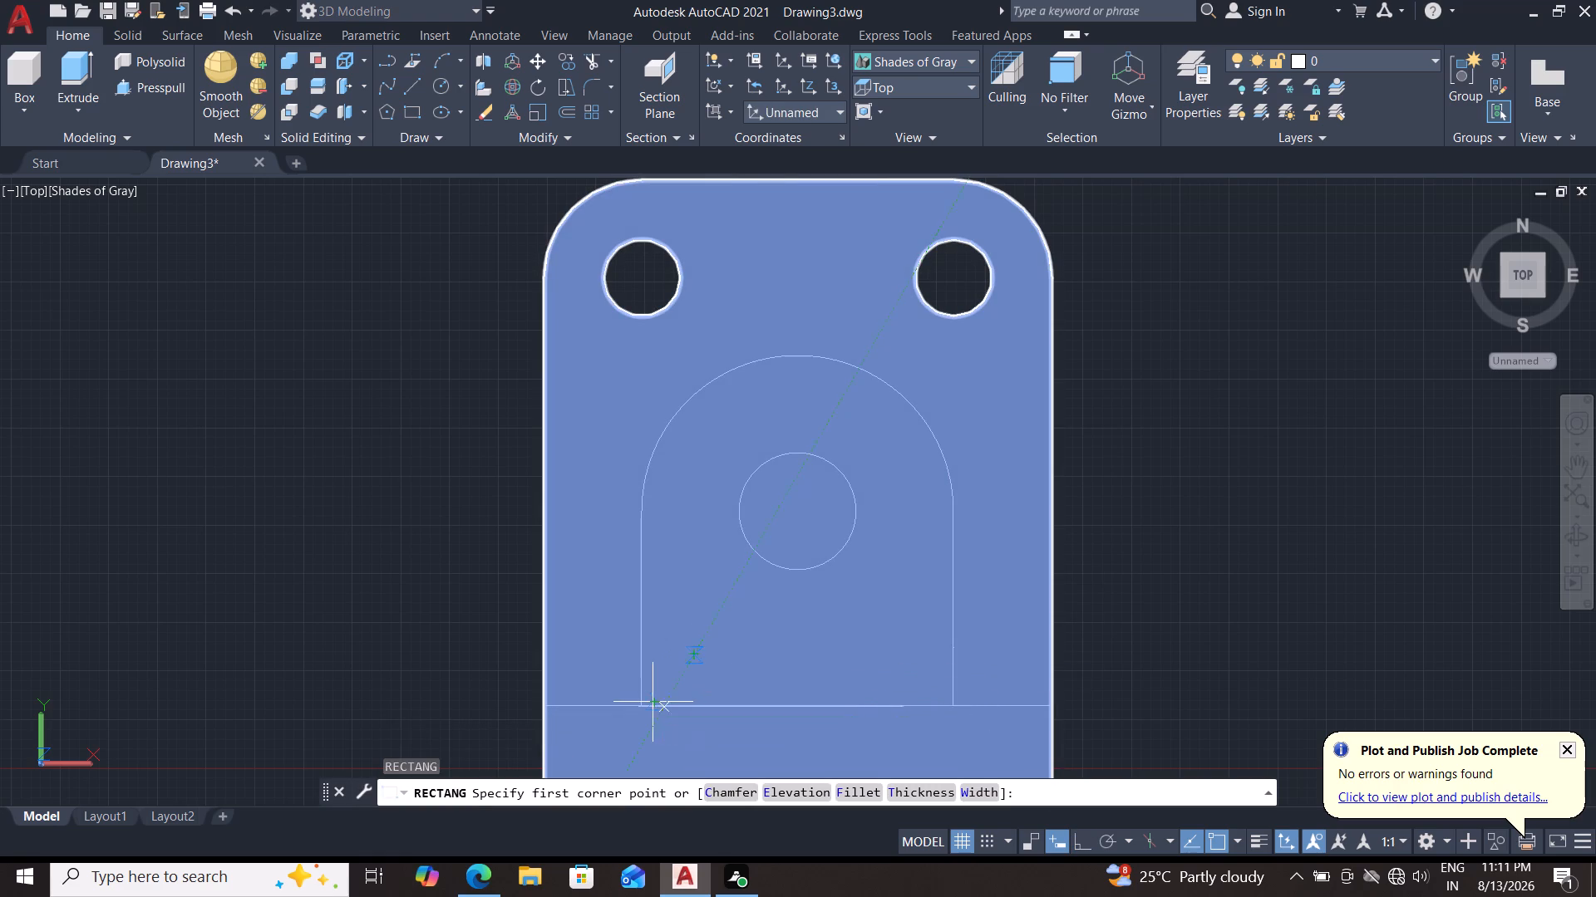
{"action": "double_click", "coordinate": [640, 707]}
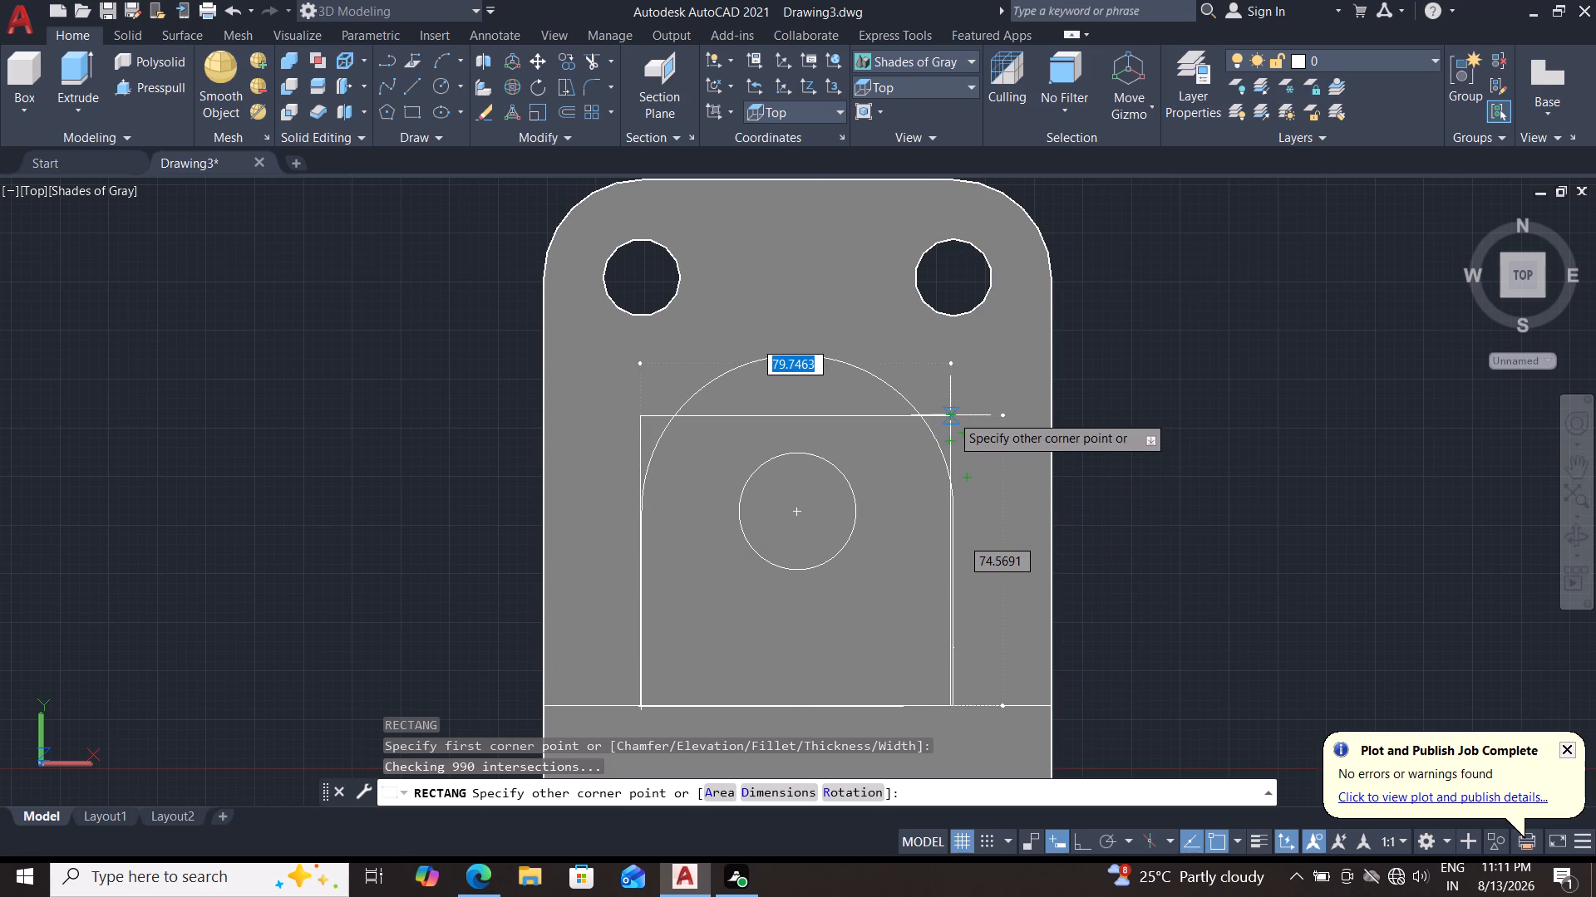
{"action": "double_click", "coordinate": [956, 335]}
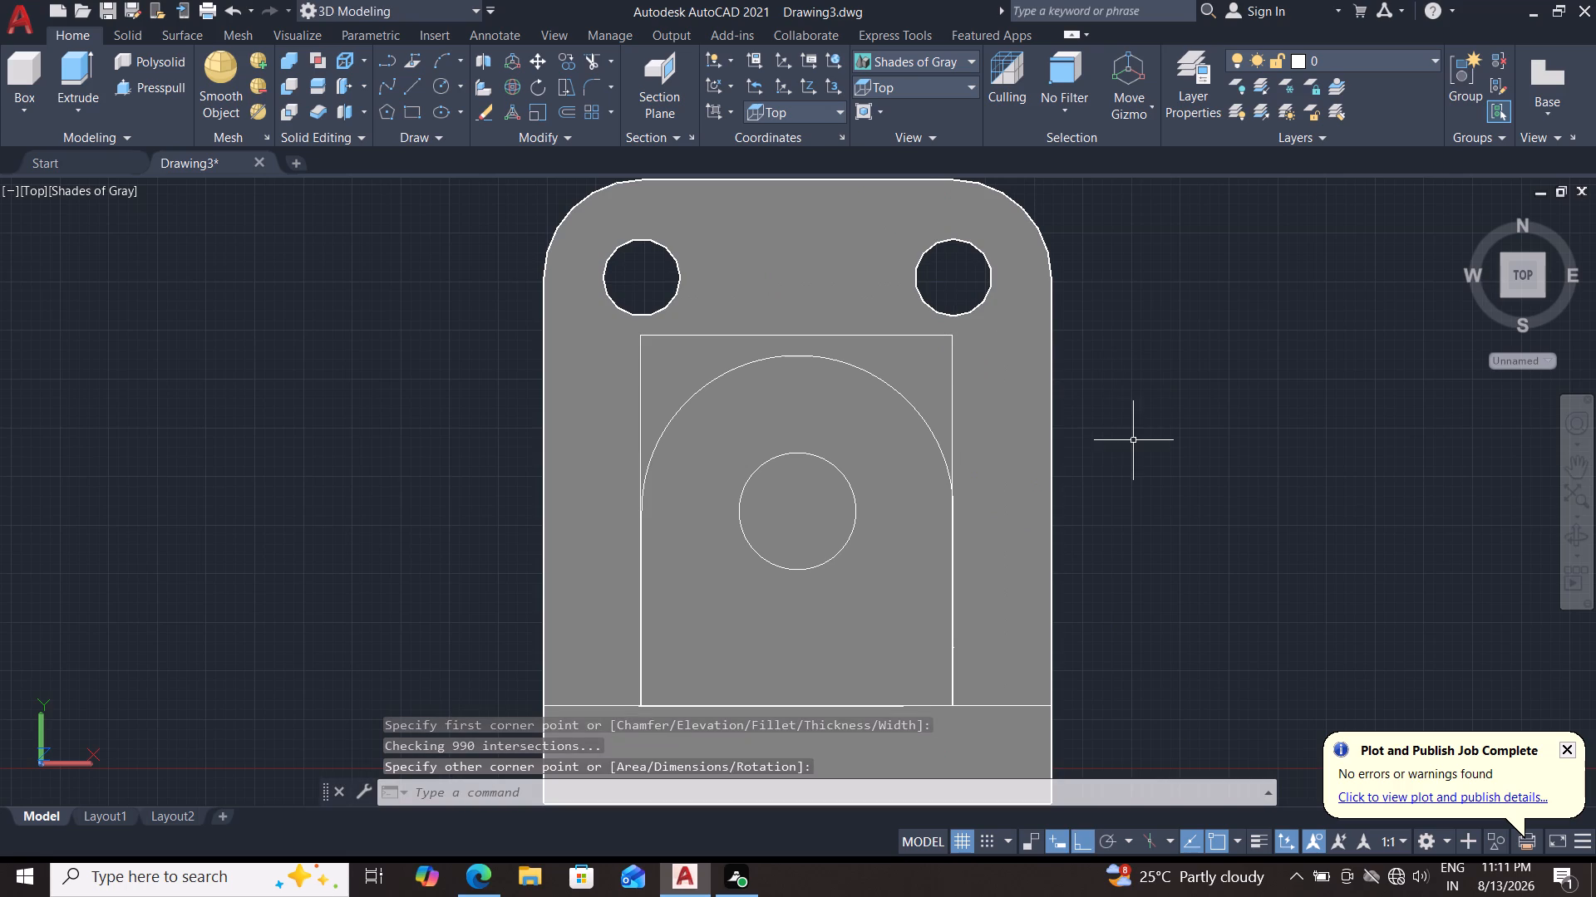
{"action": "key", "text": "Escape"}
Press-pull the new rectangle on the horizontal plate up to a height of 100.
{"action": "middle_click_drag", "start_coordinate": [1170, 532], "coordinate": [1034, 409], "text": "shift"}
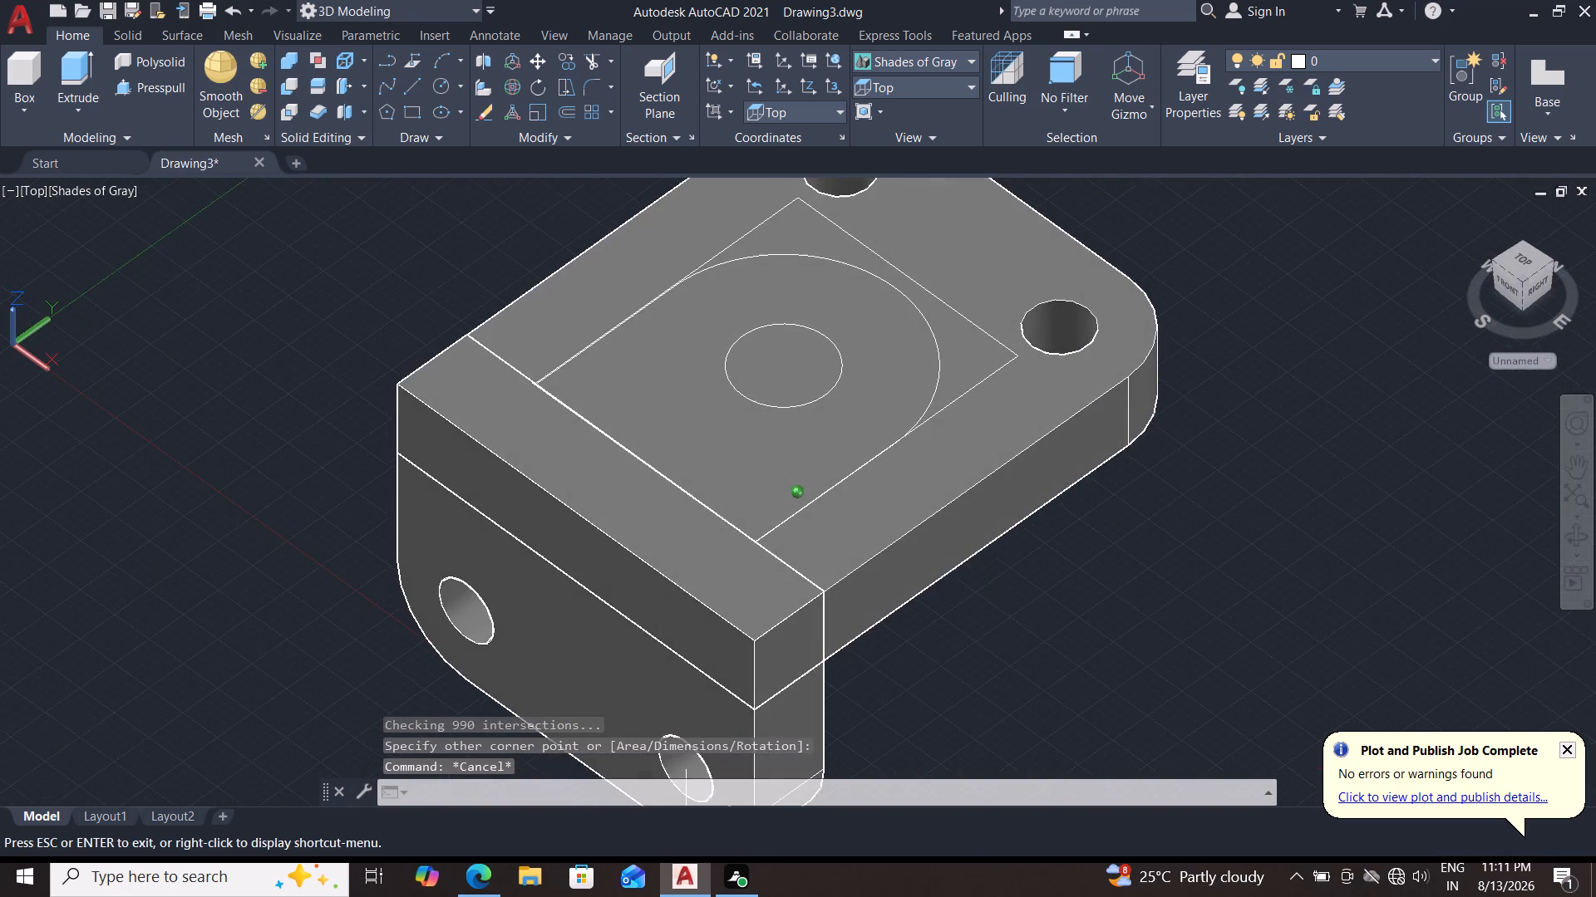
{"action": "middle_click_drag", "start_coordinate": [1034, 409], "coordinate": [1034, 409], "text": "shift"}
{"action": "left_click", "coordinate": [149, 86]}
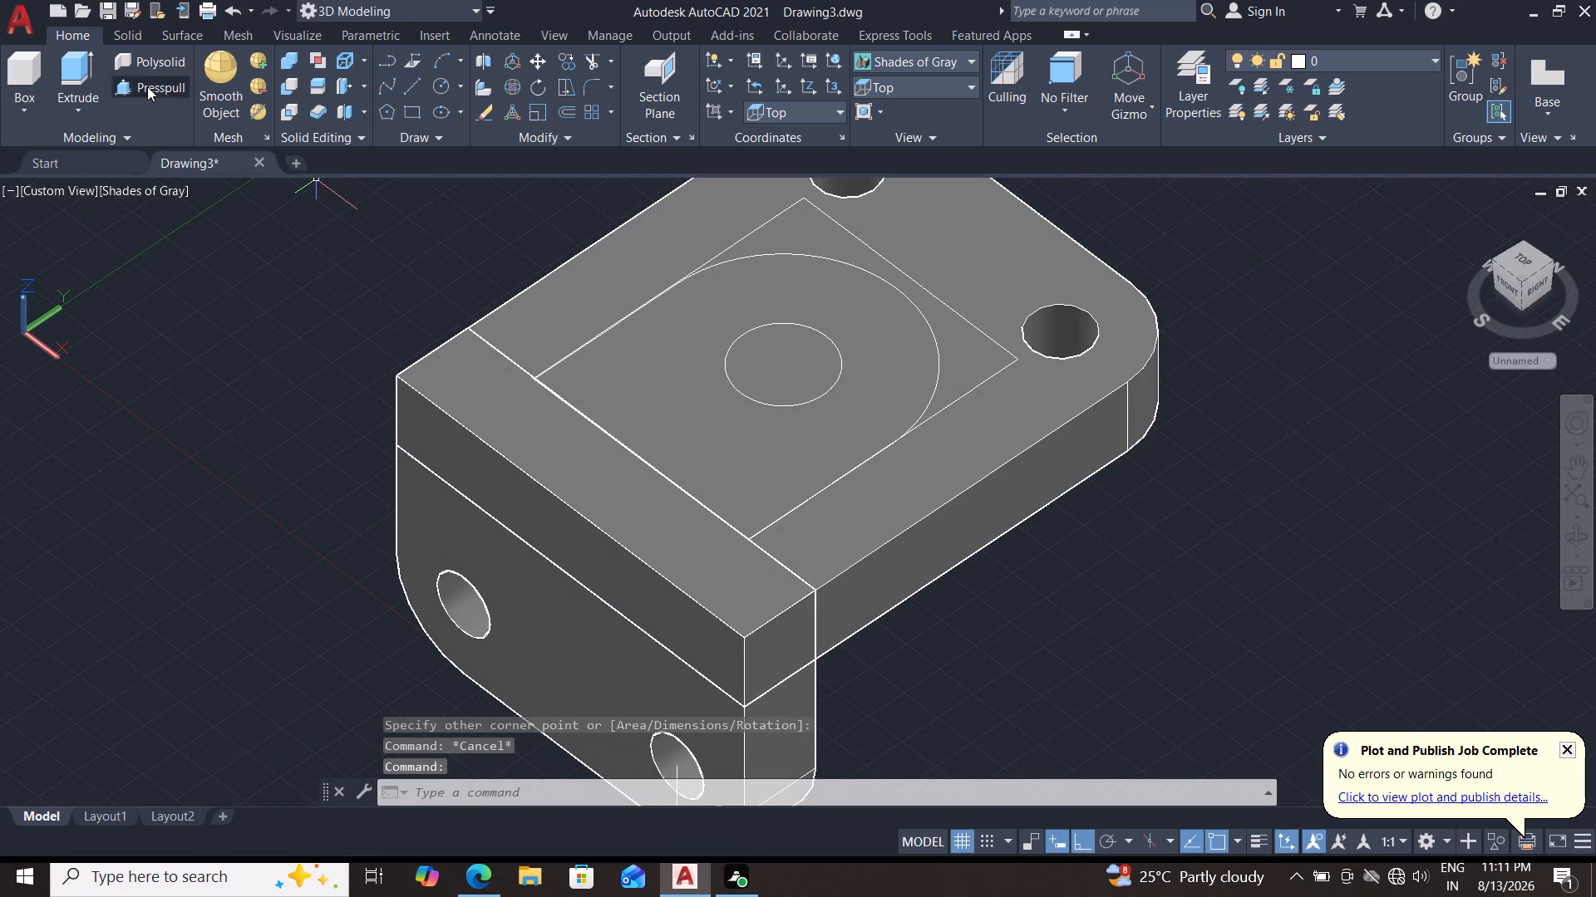
{"action": "double_click", "coordinate": [981, 355]}
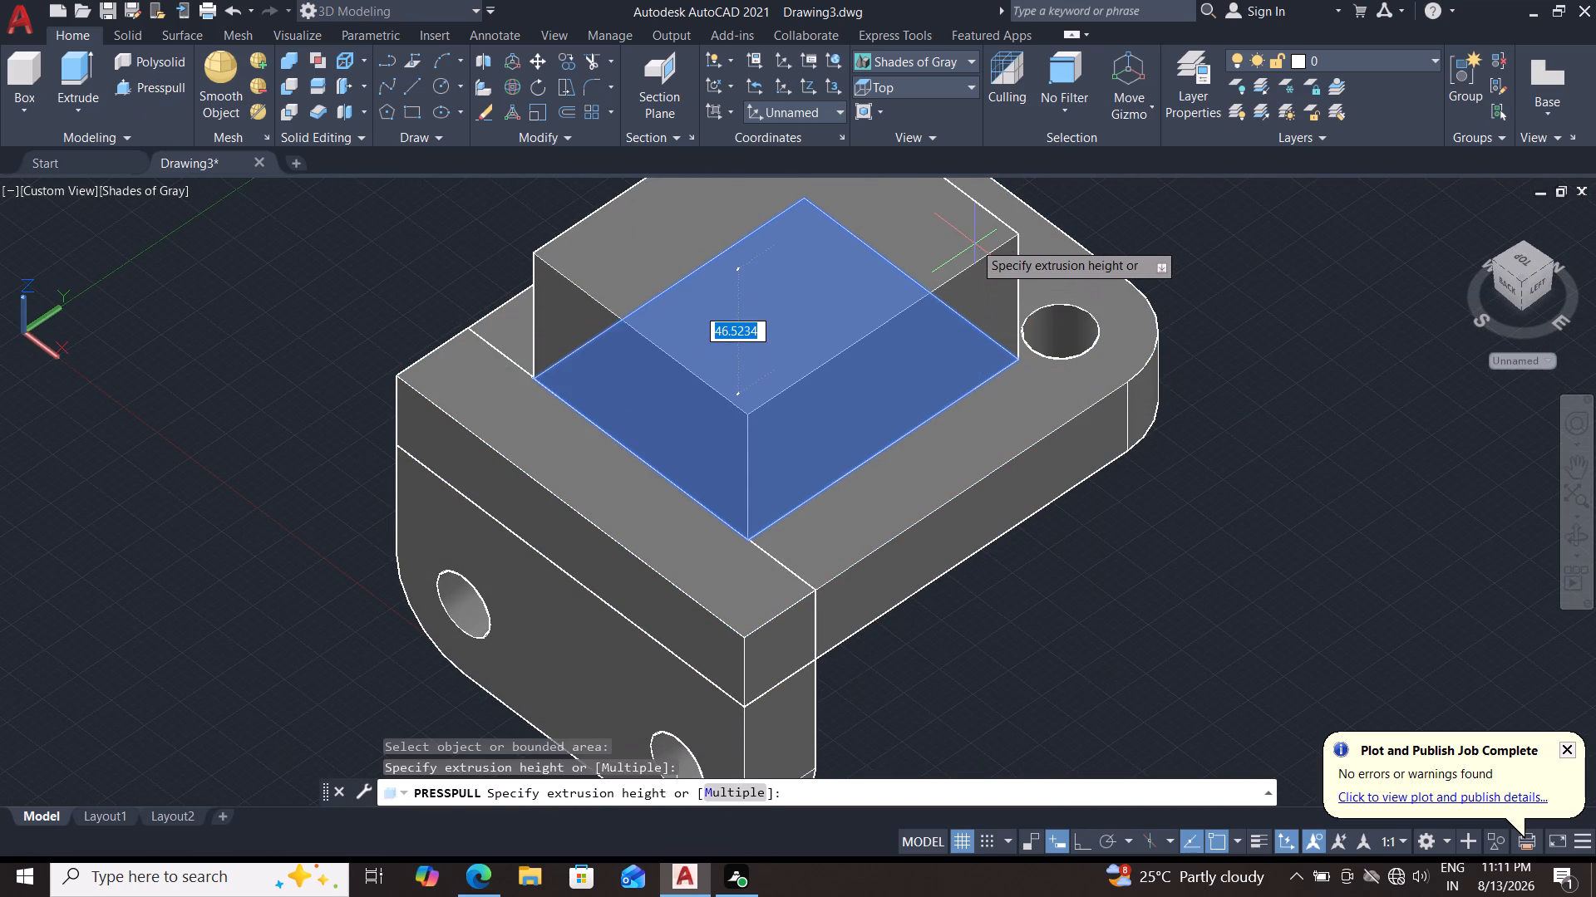
{"action": "type", "text": "100"}
{"action": "key", "text": "Return"}
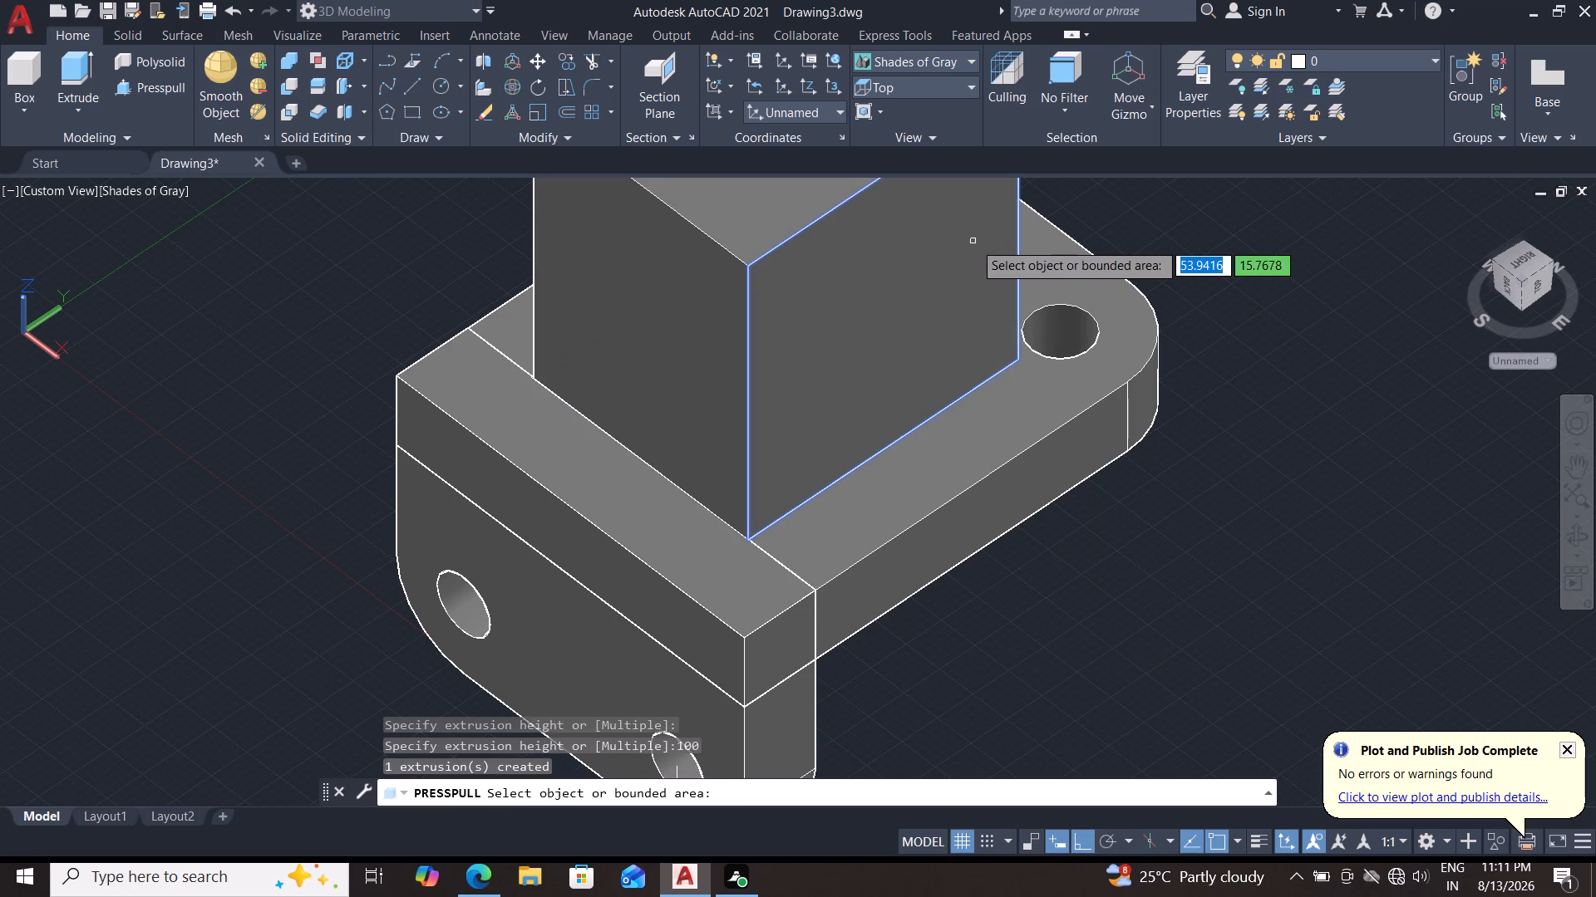
{"action": "key", "text": "Escape"}
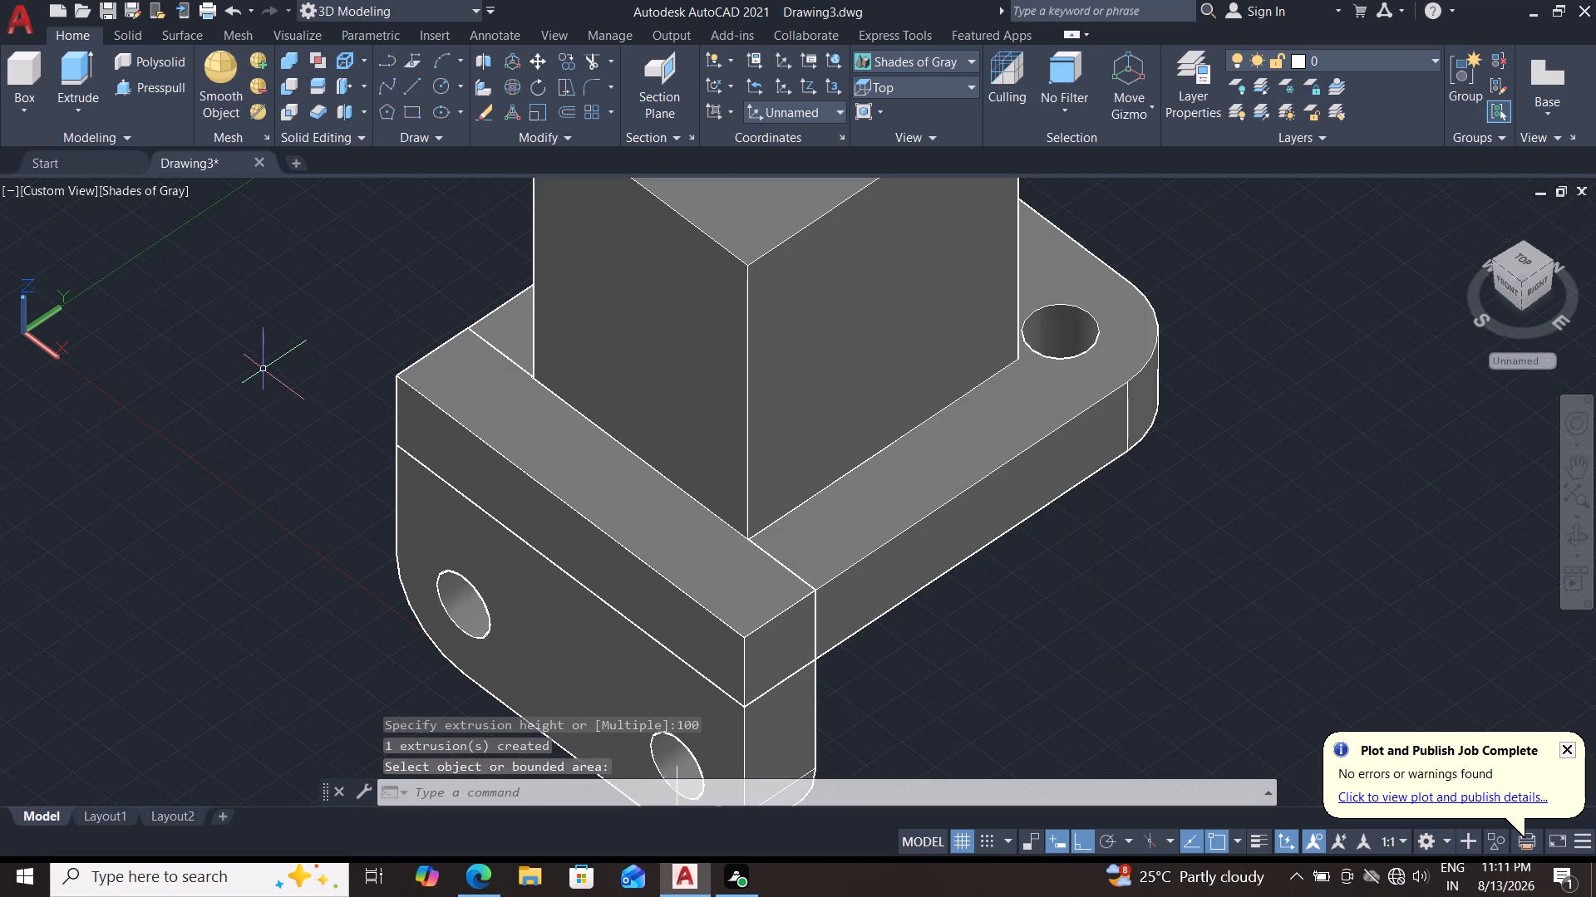
Using the 2D Wireframe visual style, press-pull the round-ended profile inside the block to a height of 100.
{"action": "left_click", "coordinate": [155, 195]}
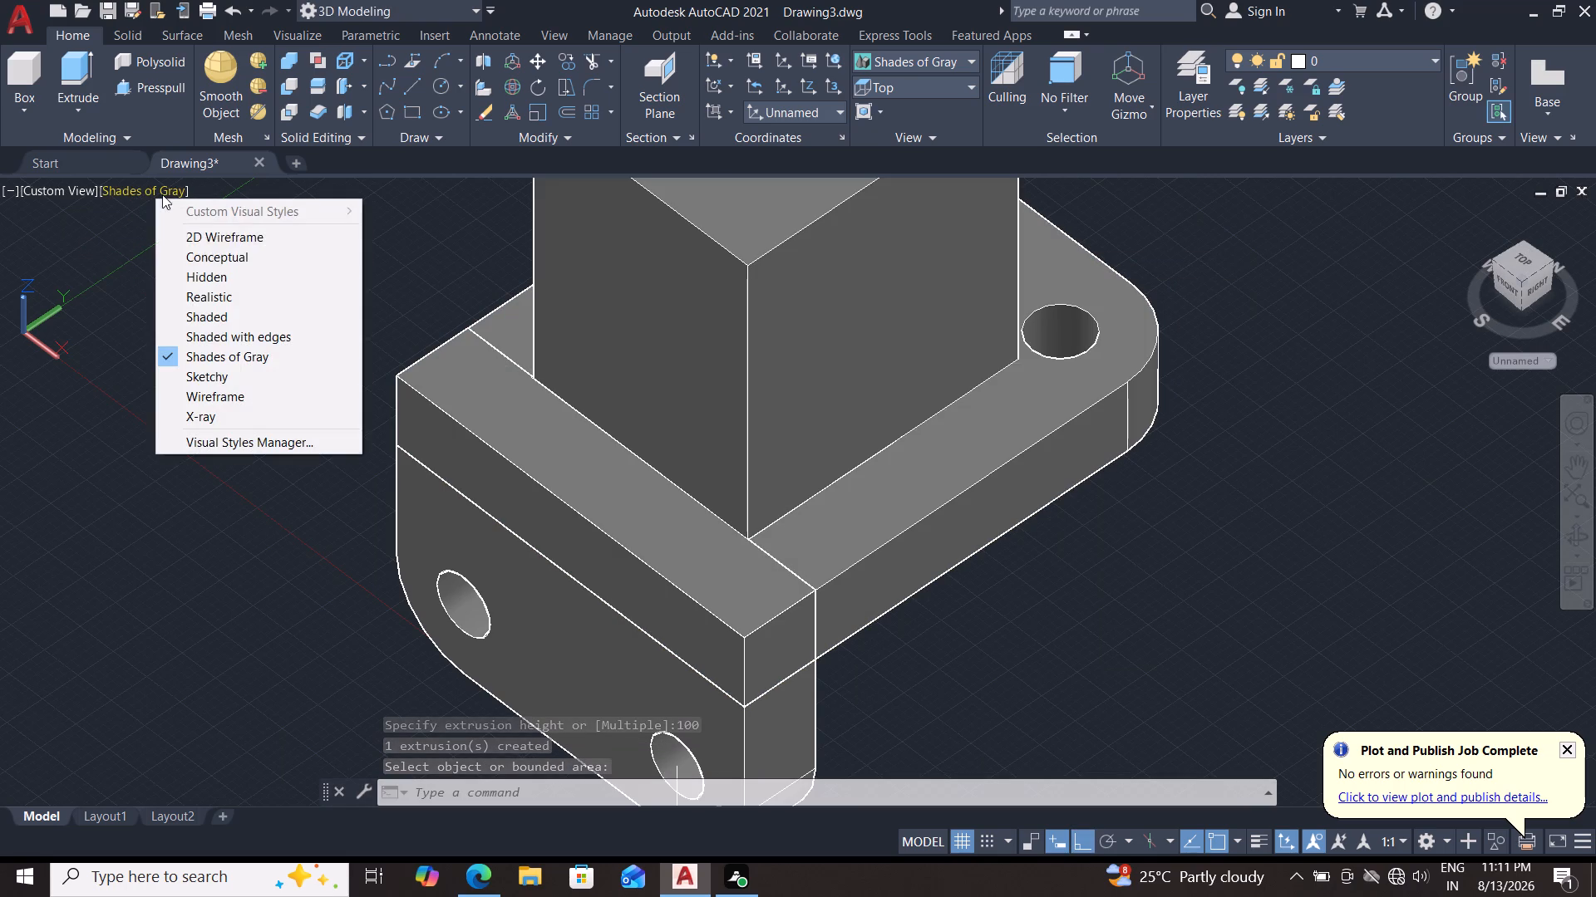
{"action": "left_click", "coordinate": [211, 243]}
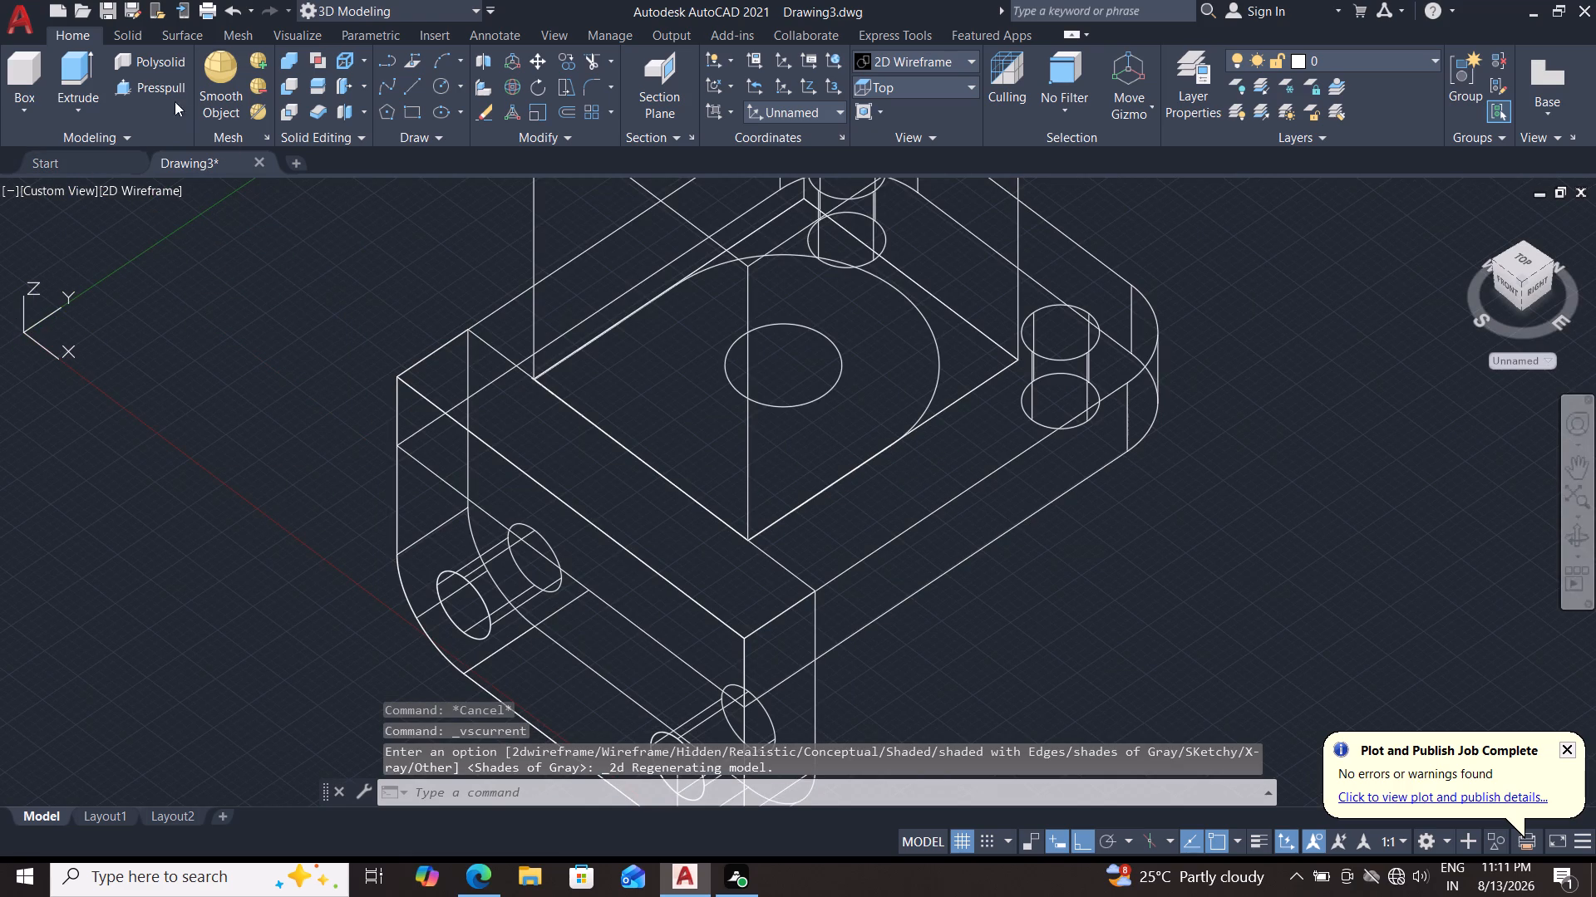
{"action": "double_click", "coordinate": [150, 86]}
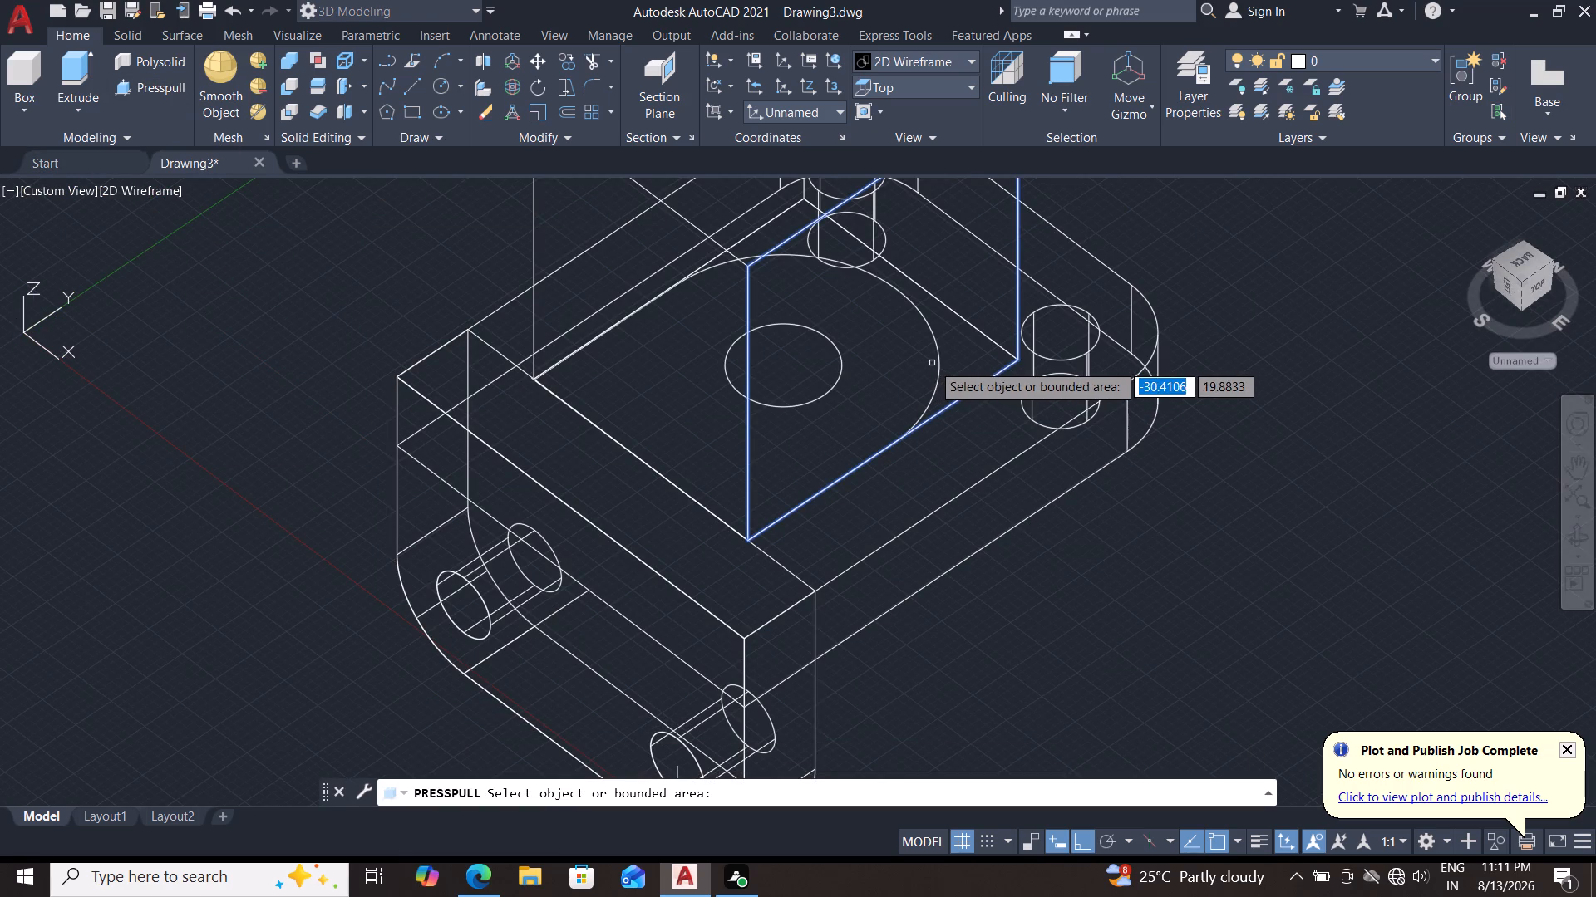
{"action": "double_click", "coordinate": [934, 344]}
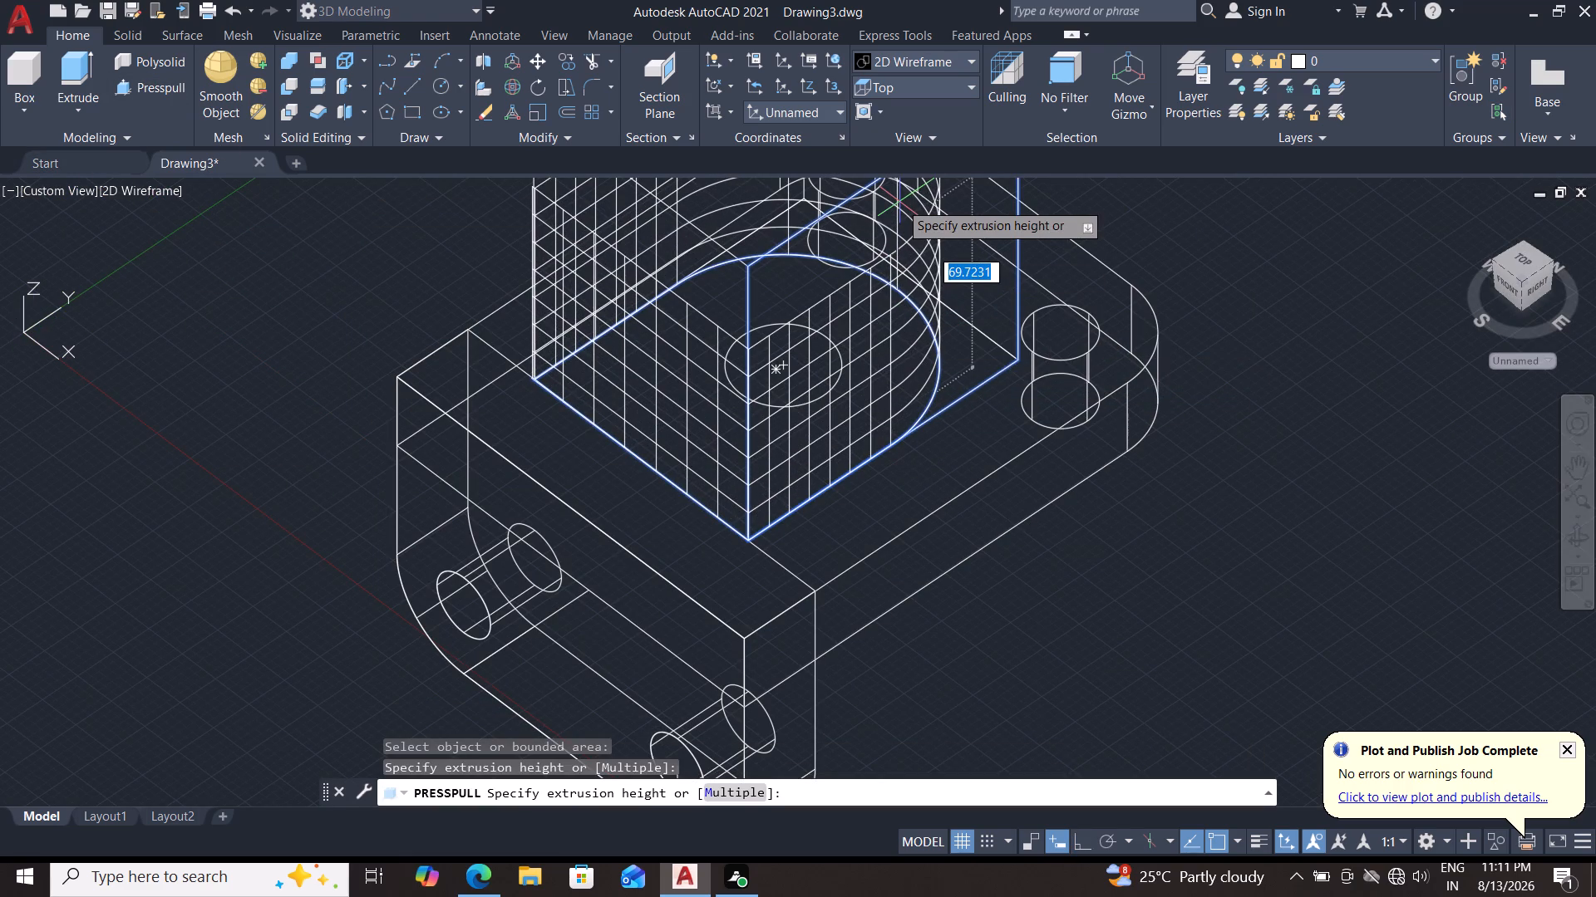
{"action": "type", "text": "100"}
{"action": "key", "text": "Return"}
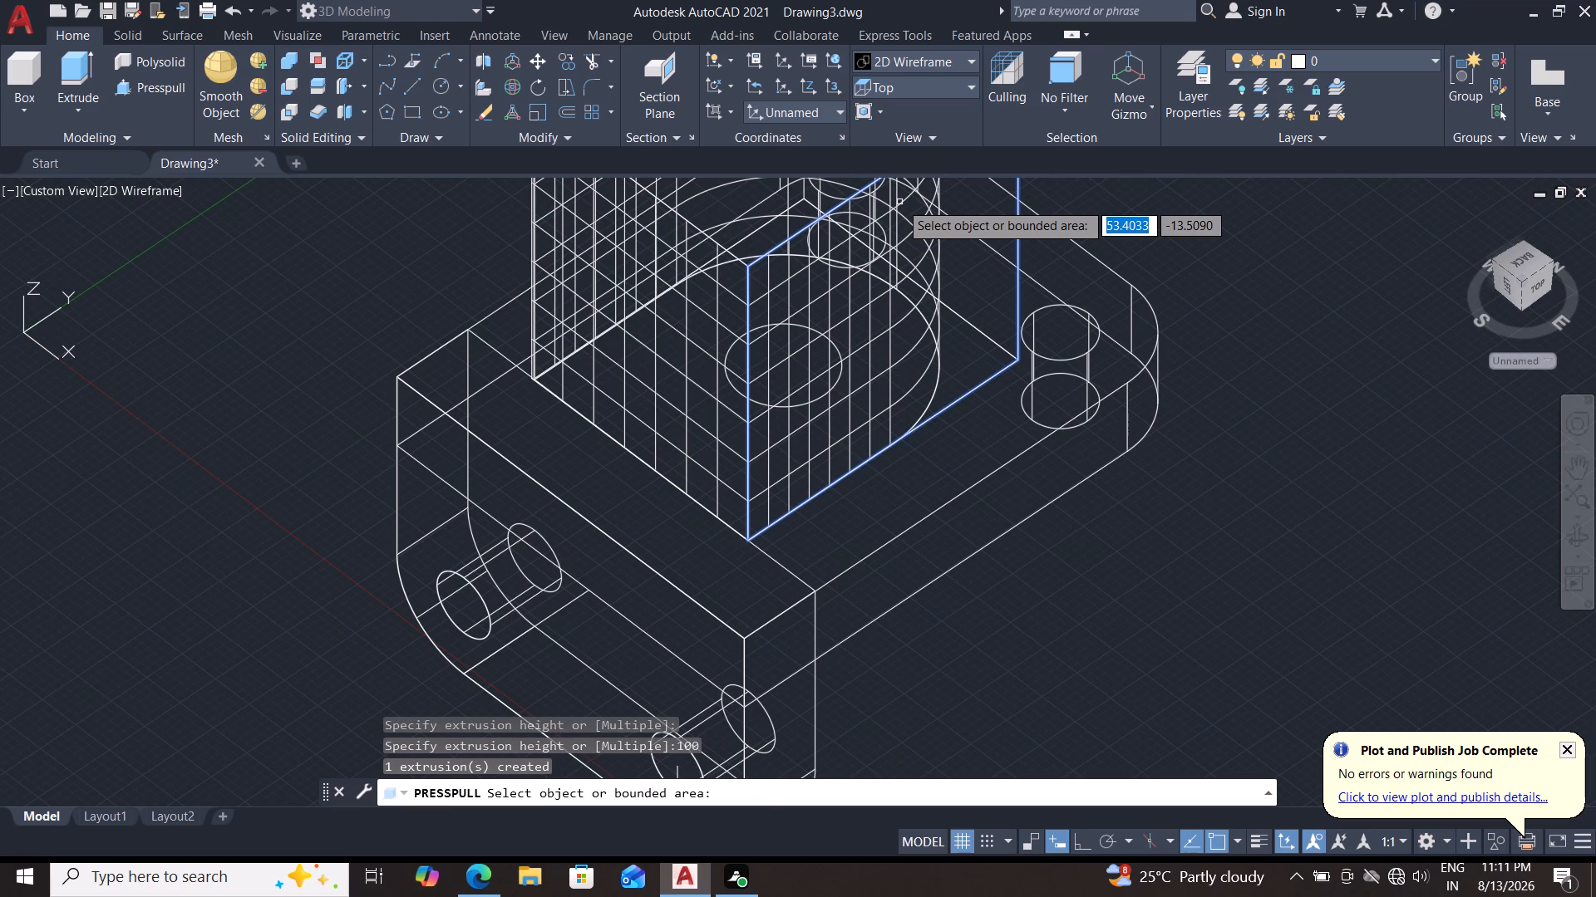
{"action": "key", "text": "Escape"}
Set the visual style back to Shades of Gray for the 3D view of the bracket.
{"action": "scroll", "coordinate": [1246, 550], "scroll_direction": "down", "scroll_amount": 3}
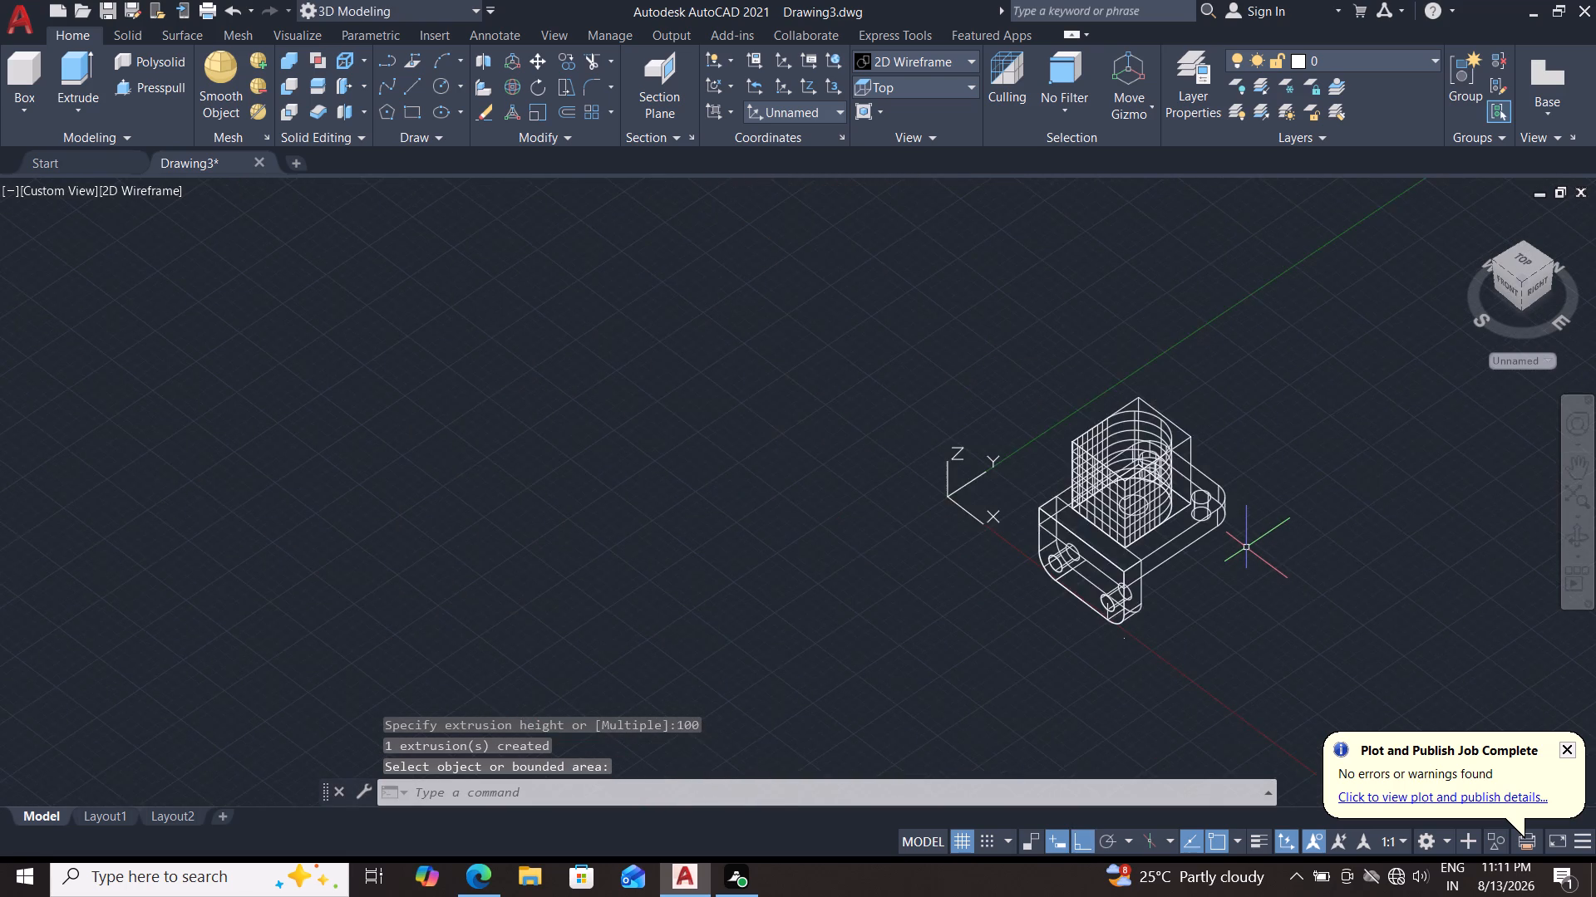
{"action": "scroll", "coordinate": [1244, 546], "scroll_direction": "up", "scroll_amount": 2}
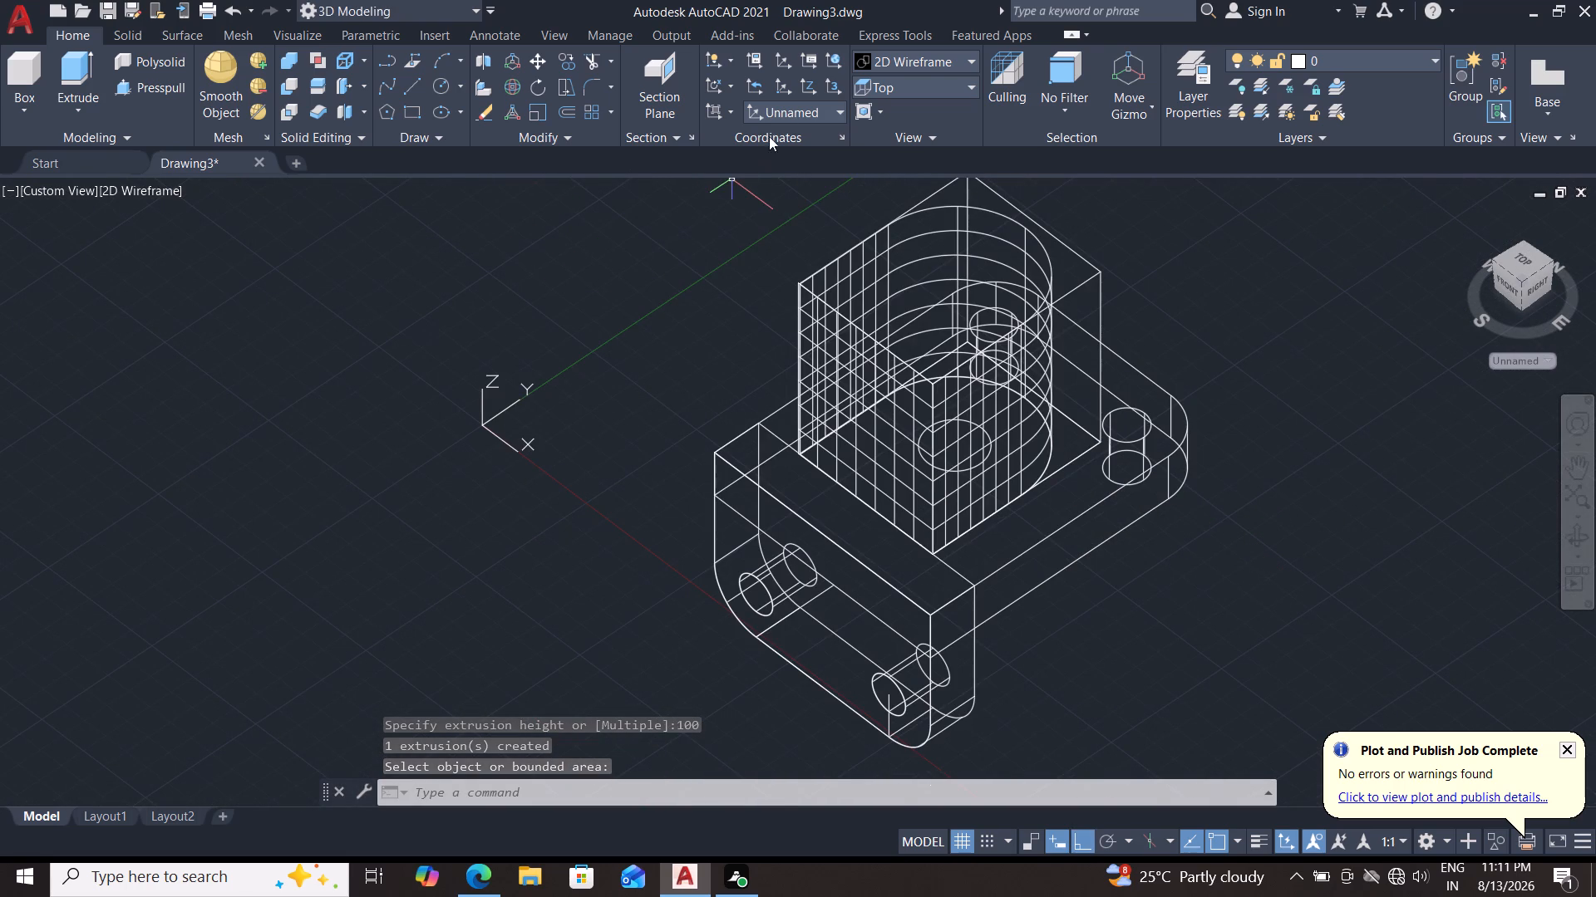
{"action": "double_click", "coordinate": [914, 86]}
{"action": "left_click", "coordinate": [912, 89]}
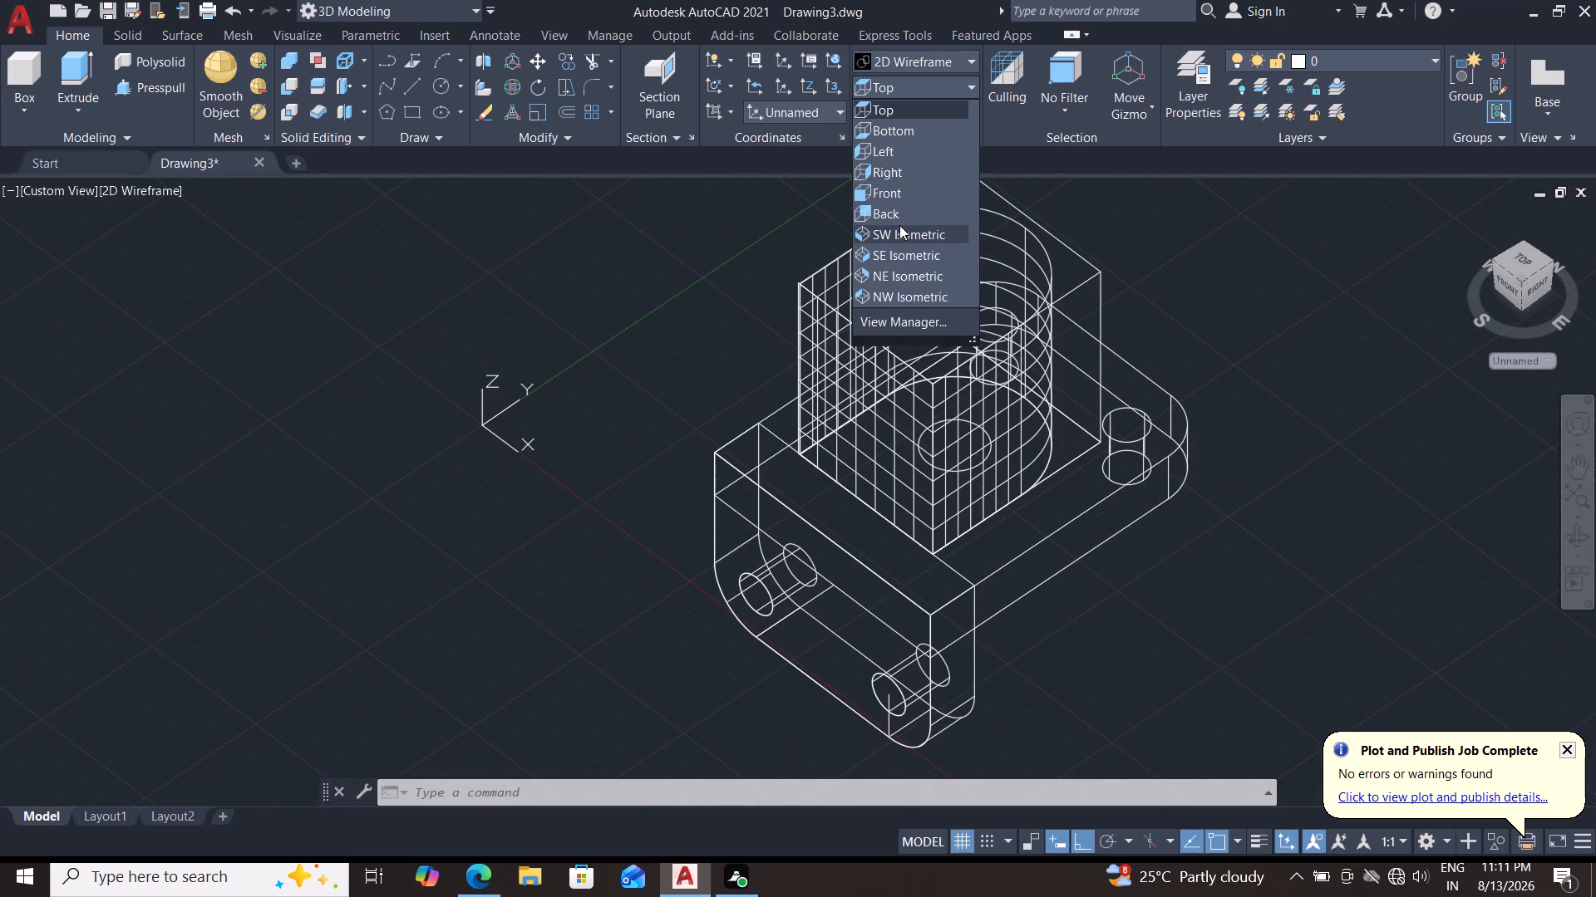
{"action": "double_click", "coordinate": [911, 55]}
{"action": "left_click", "coordinate": [911, 55]}
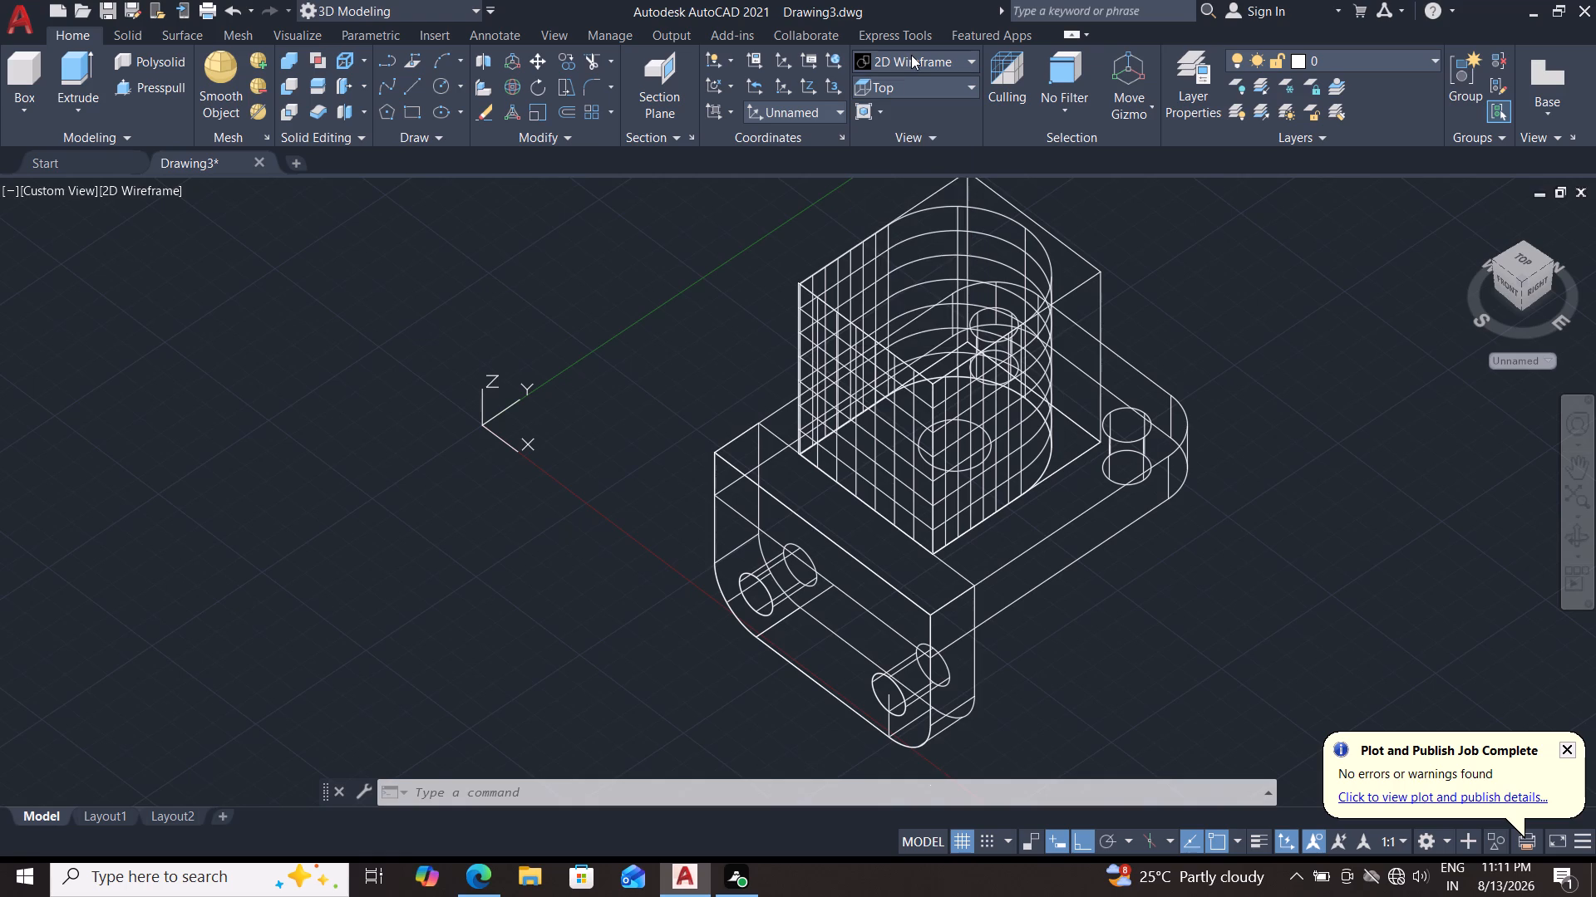
{"action": "double_click", "coordinate": [1058, 184]}
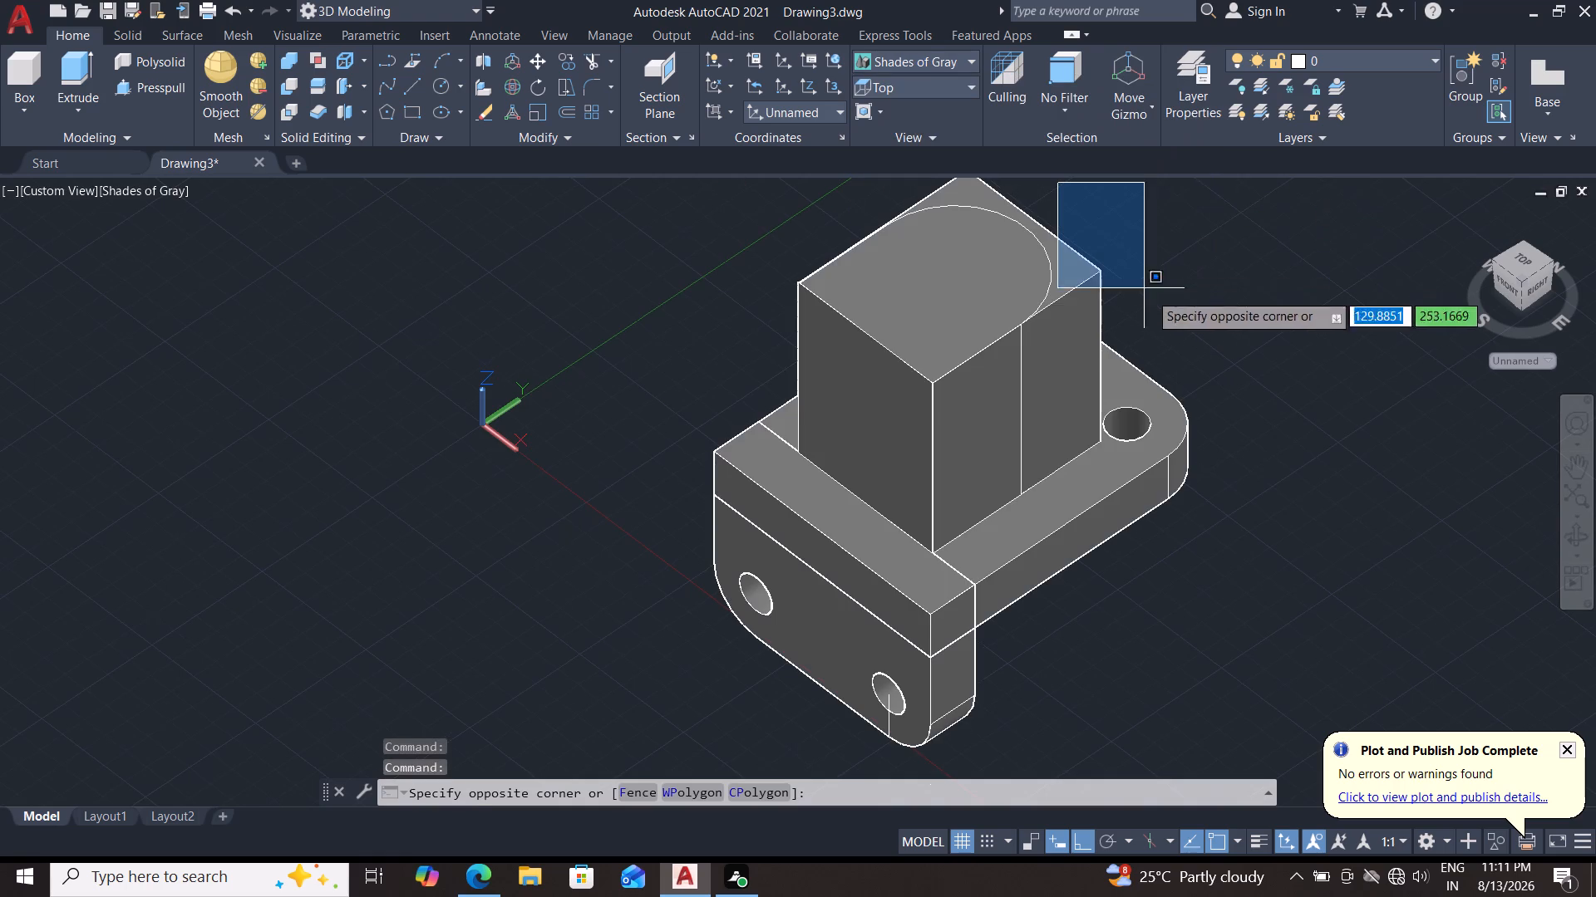
{"action": "double_click", "coordinate": [1272, 310]}
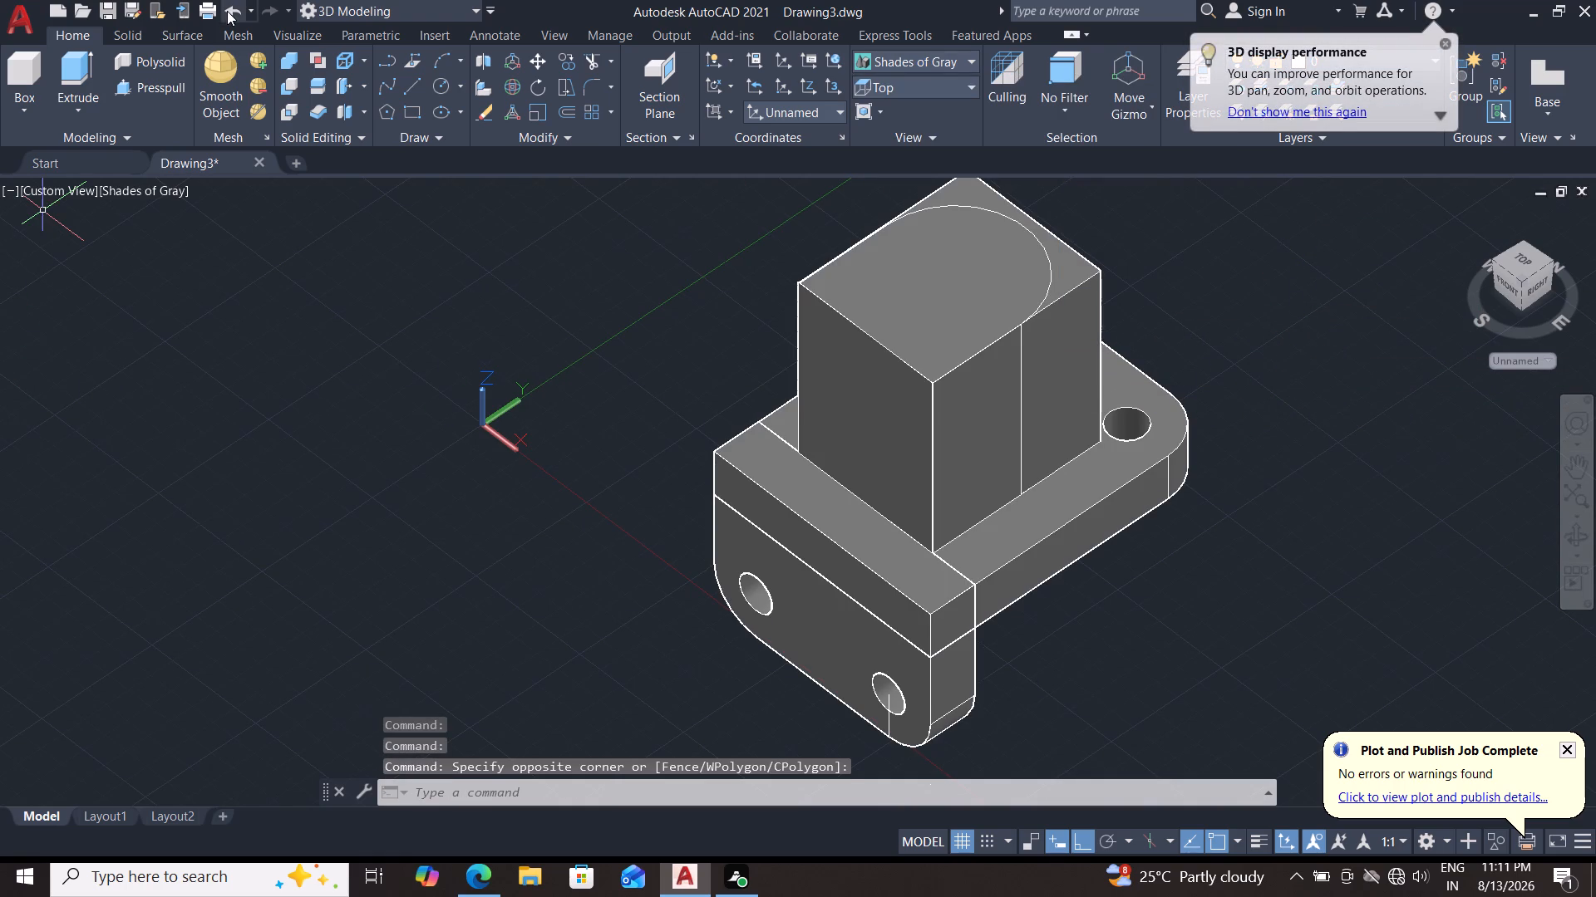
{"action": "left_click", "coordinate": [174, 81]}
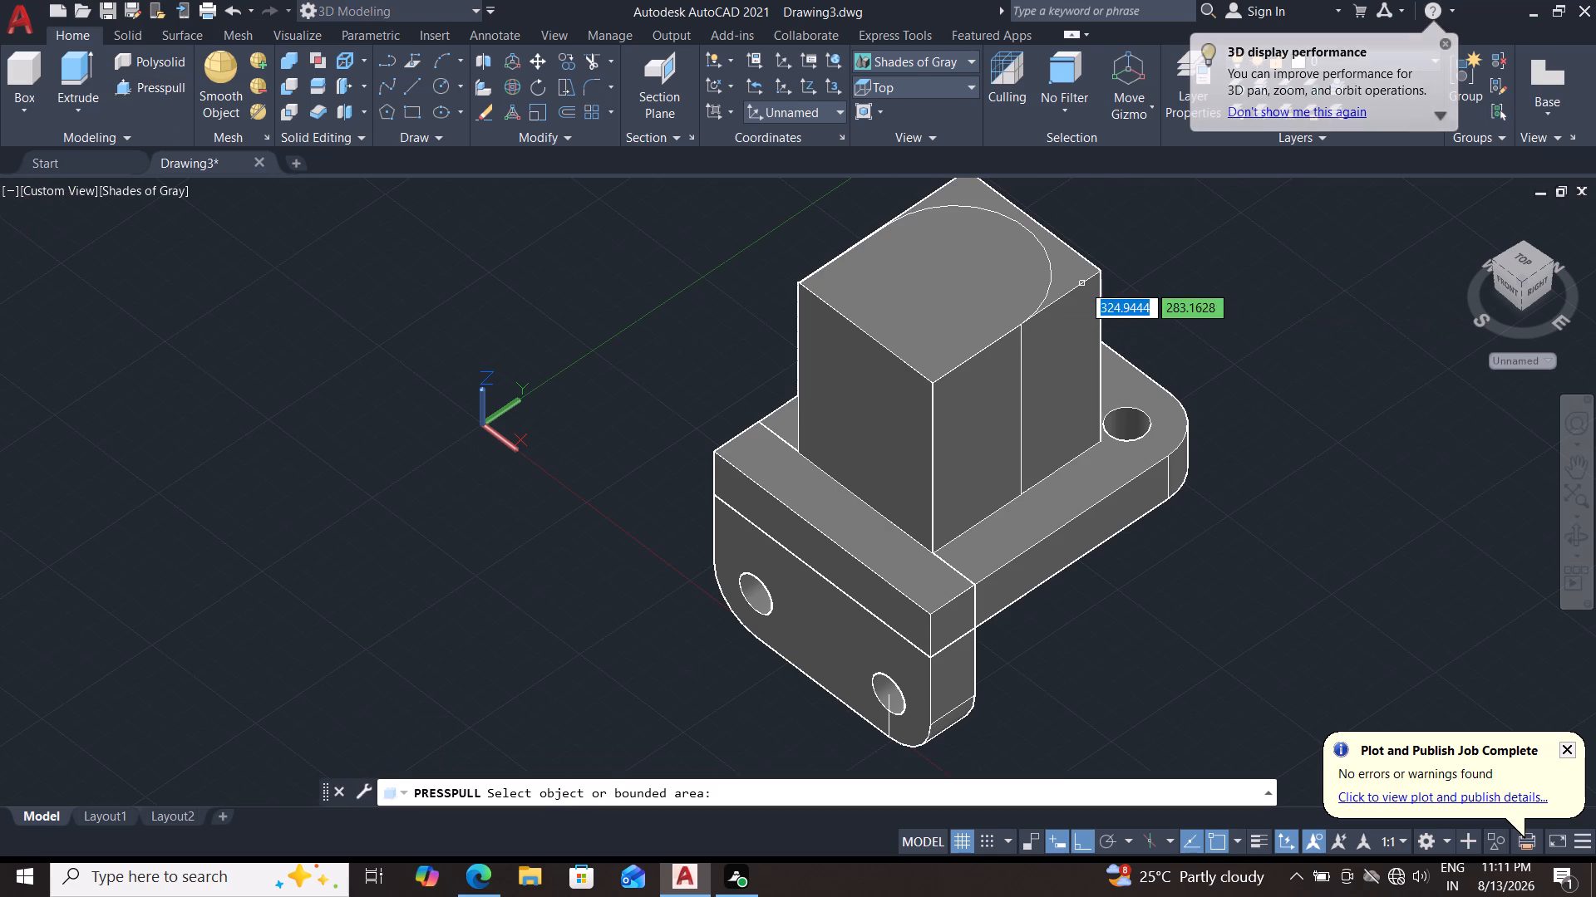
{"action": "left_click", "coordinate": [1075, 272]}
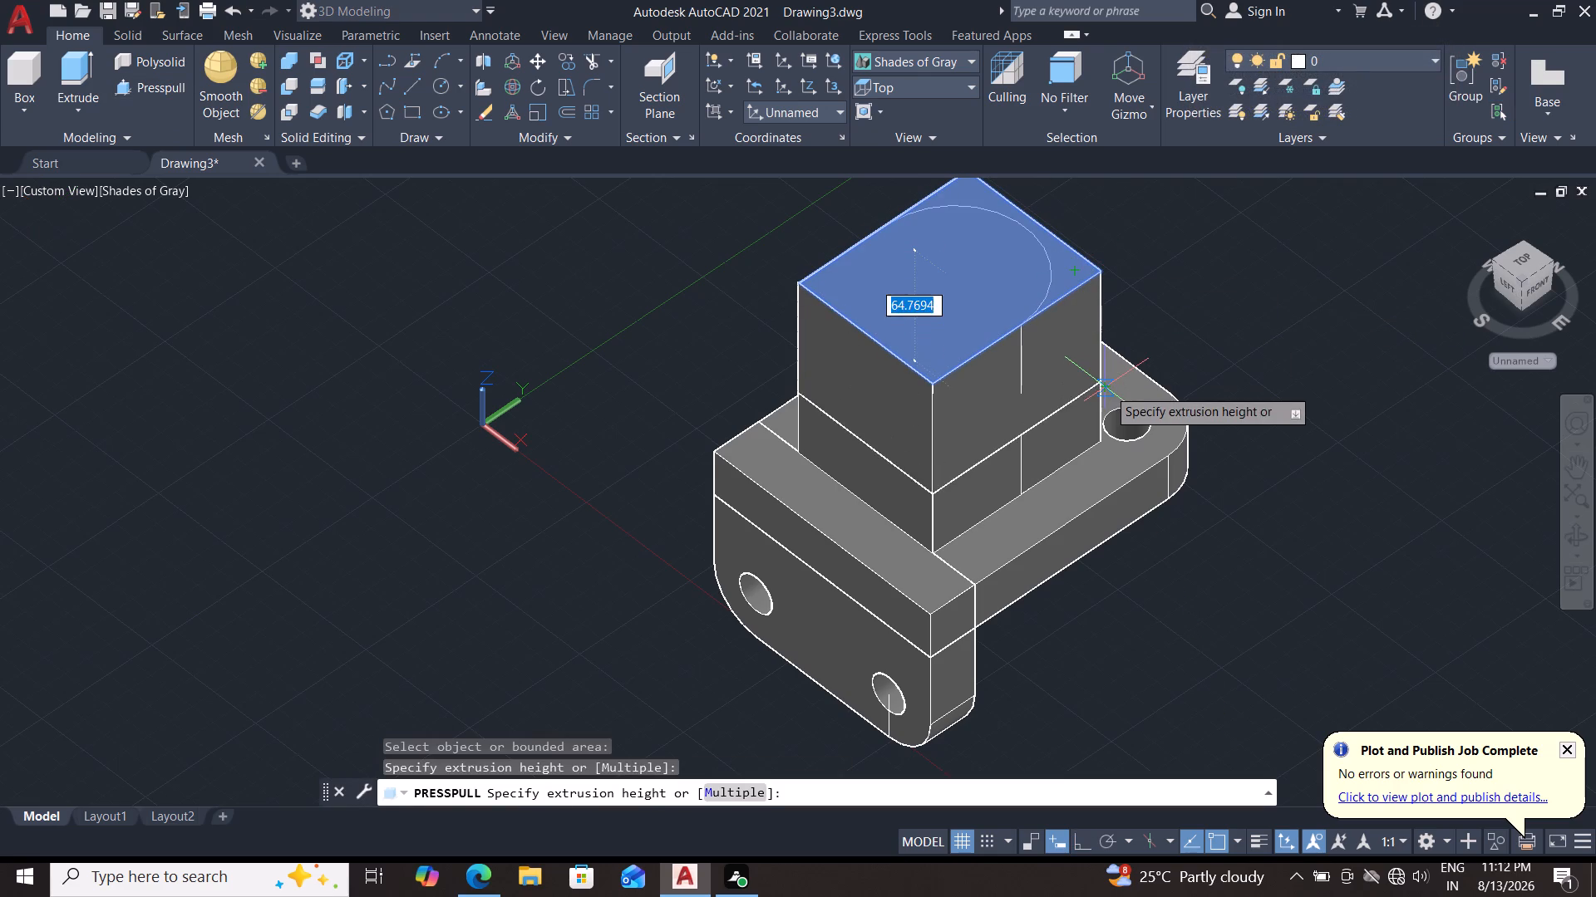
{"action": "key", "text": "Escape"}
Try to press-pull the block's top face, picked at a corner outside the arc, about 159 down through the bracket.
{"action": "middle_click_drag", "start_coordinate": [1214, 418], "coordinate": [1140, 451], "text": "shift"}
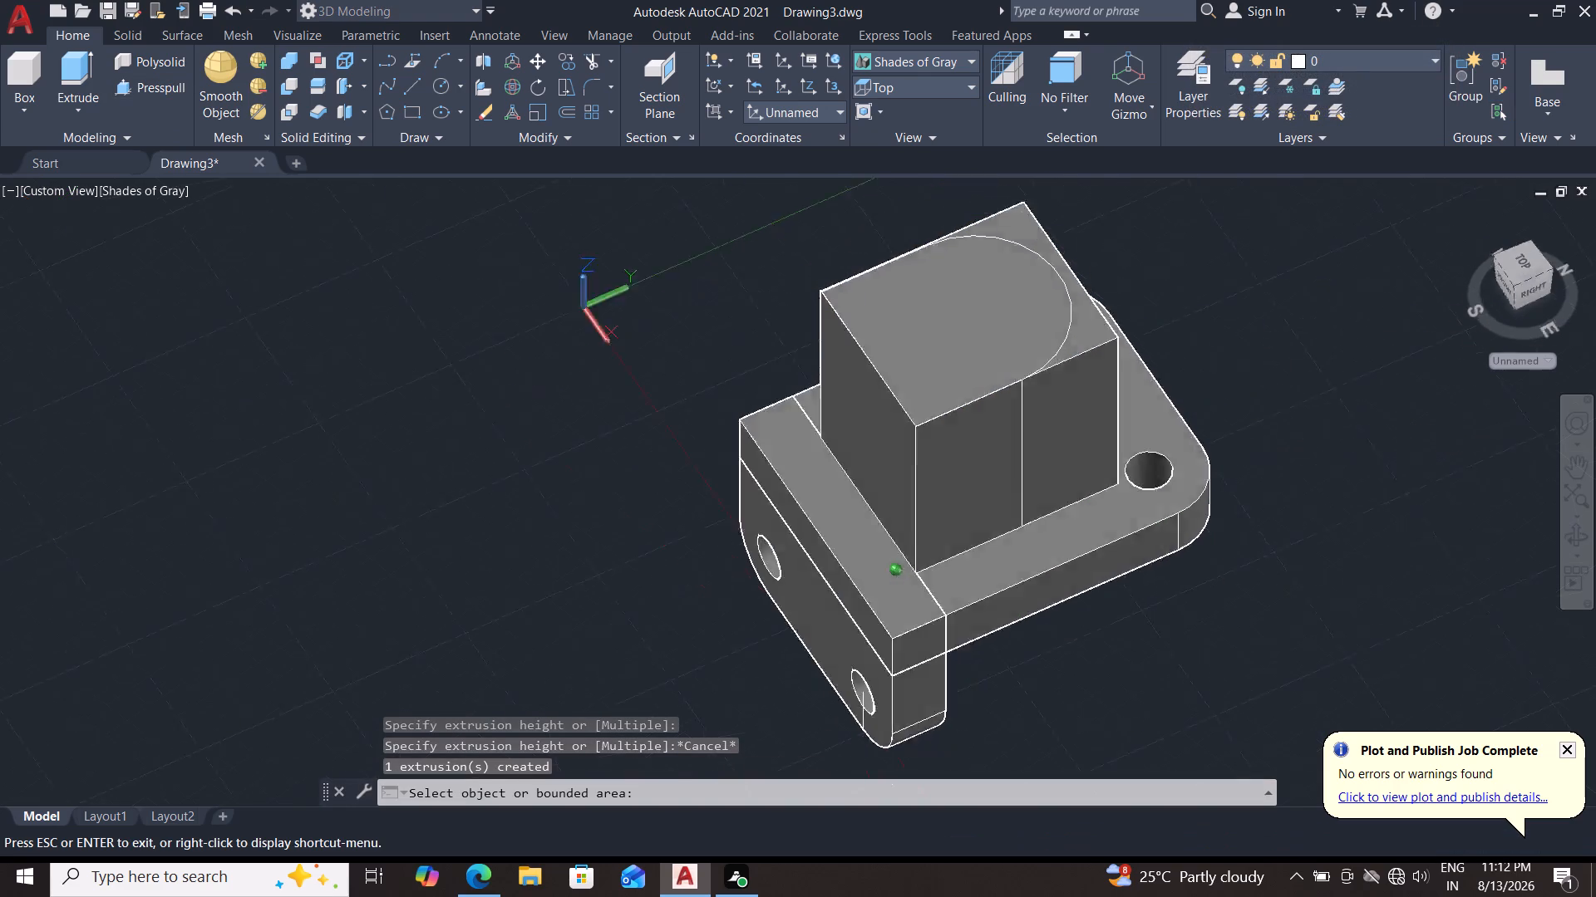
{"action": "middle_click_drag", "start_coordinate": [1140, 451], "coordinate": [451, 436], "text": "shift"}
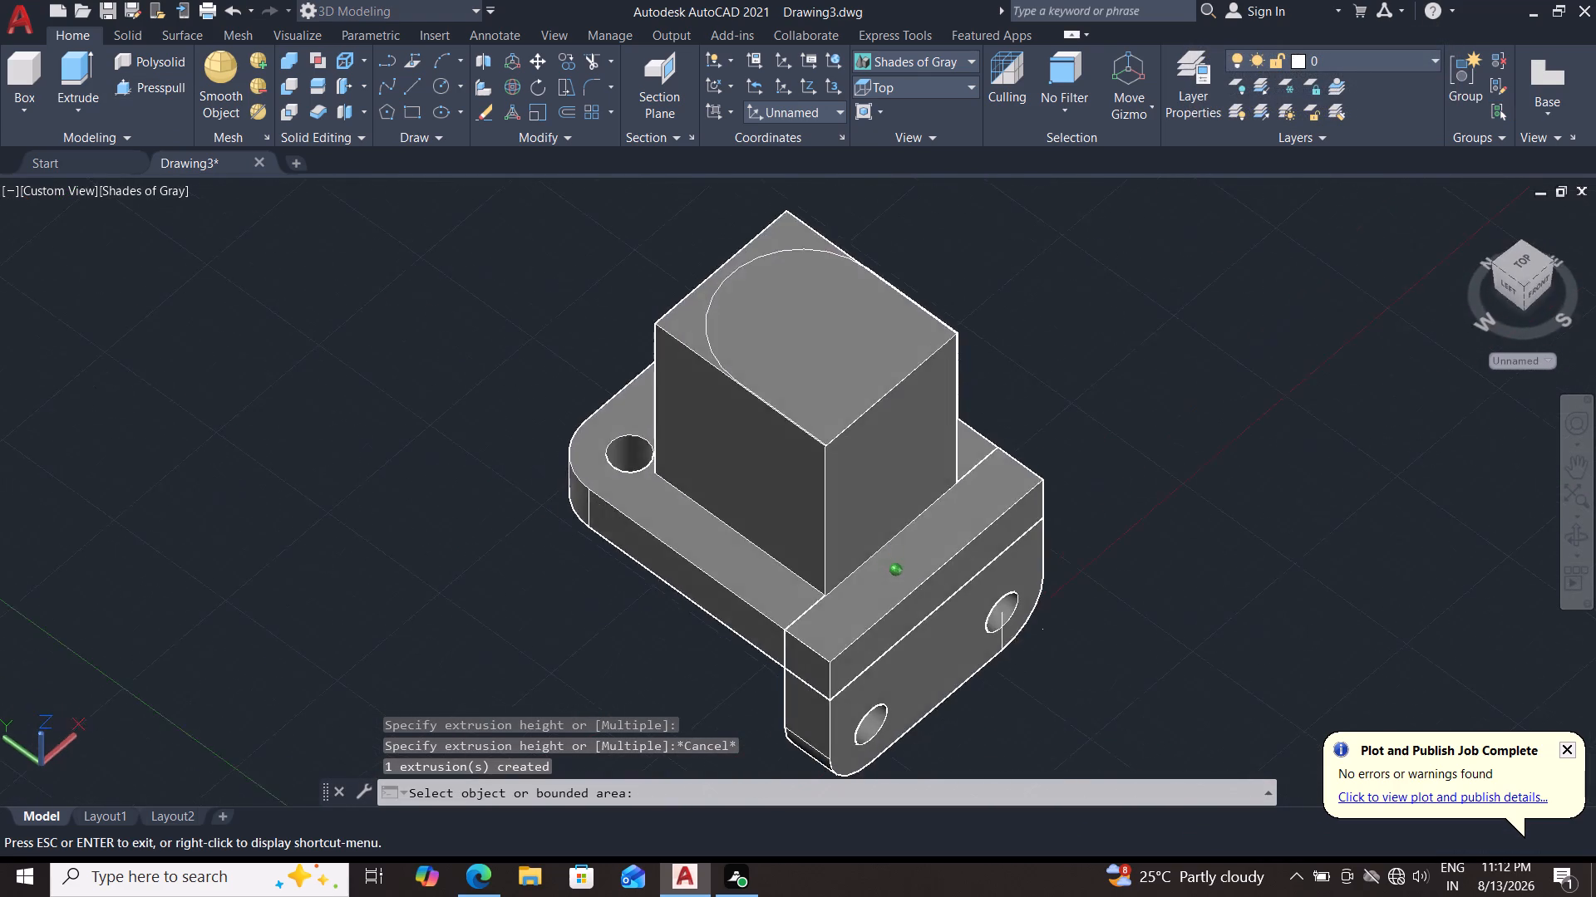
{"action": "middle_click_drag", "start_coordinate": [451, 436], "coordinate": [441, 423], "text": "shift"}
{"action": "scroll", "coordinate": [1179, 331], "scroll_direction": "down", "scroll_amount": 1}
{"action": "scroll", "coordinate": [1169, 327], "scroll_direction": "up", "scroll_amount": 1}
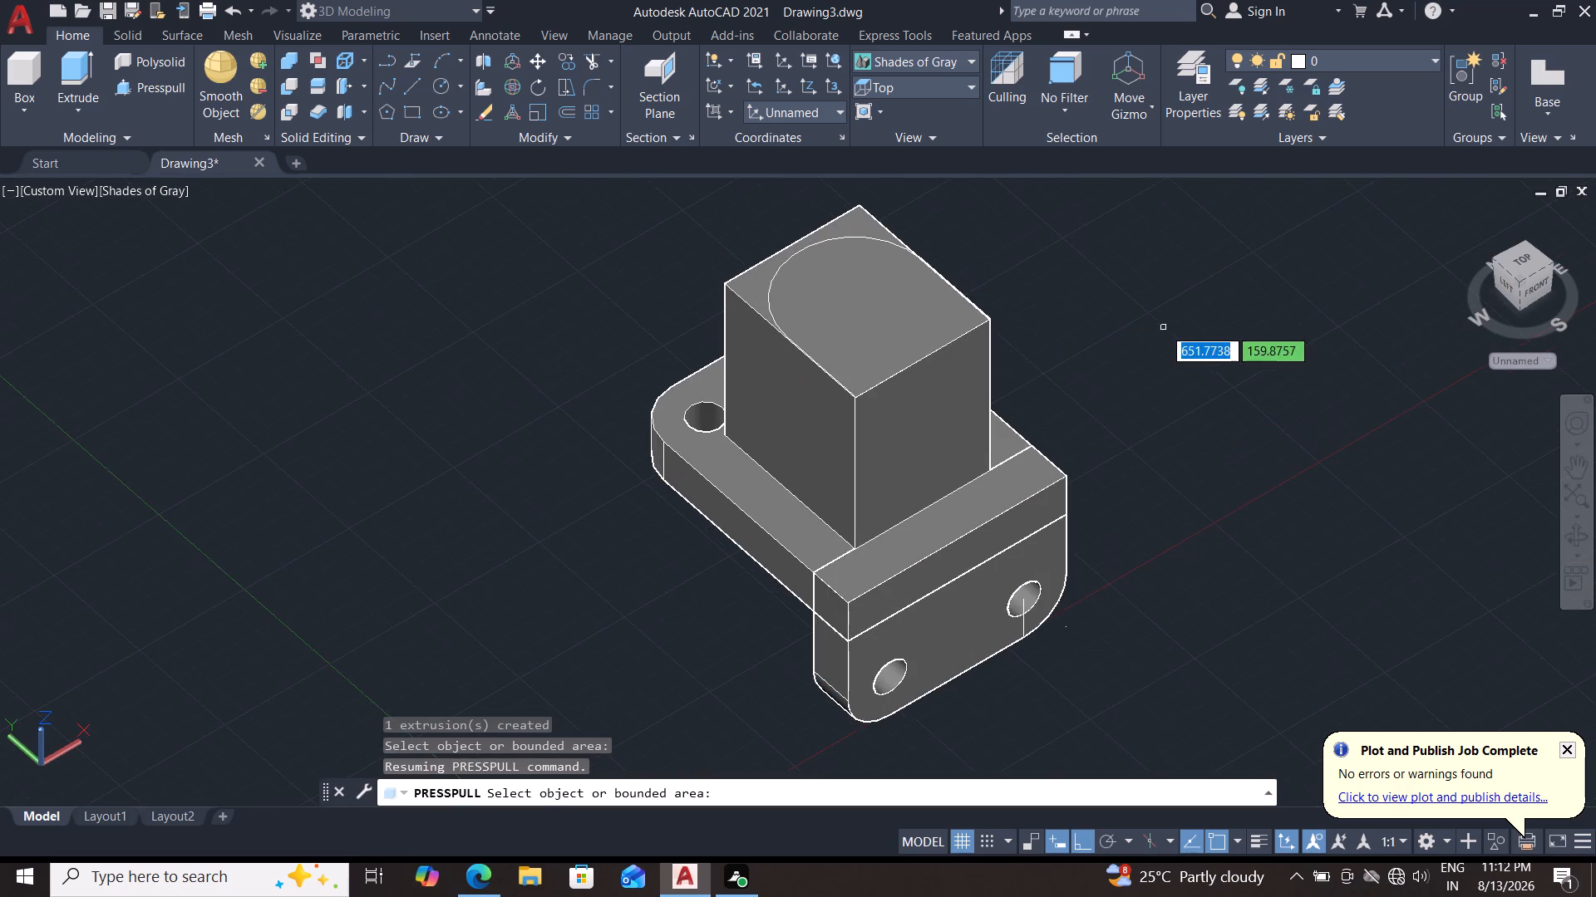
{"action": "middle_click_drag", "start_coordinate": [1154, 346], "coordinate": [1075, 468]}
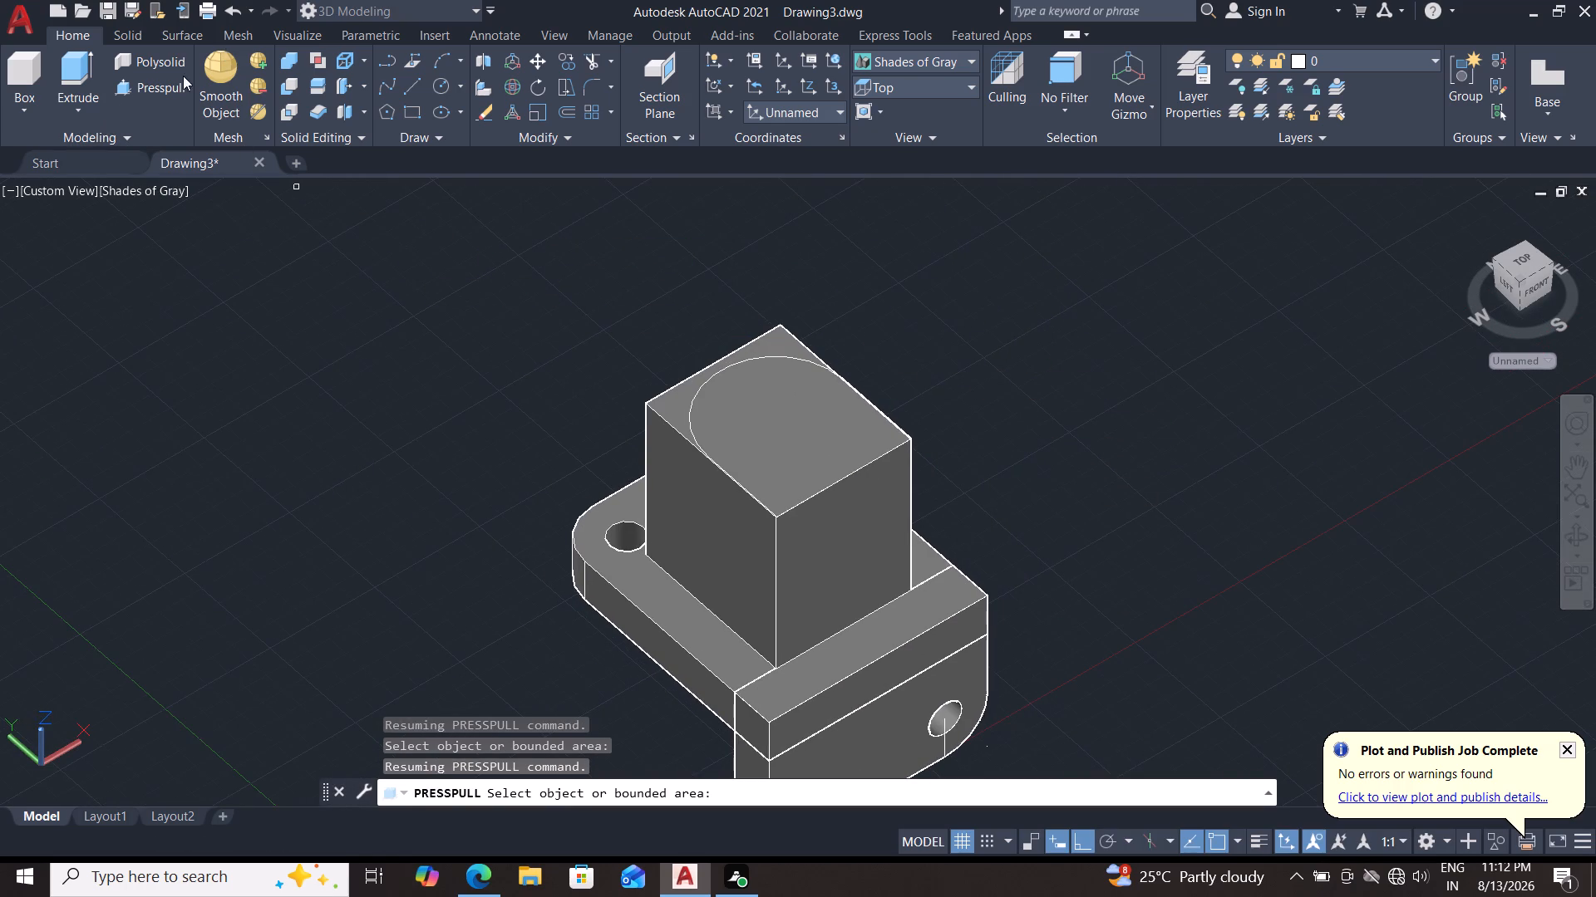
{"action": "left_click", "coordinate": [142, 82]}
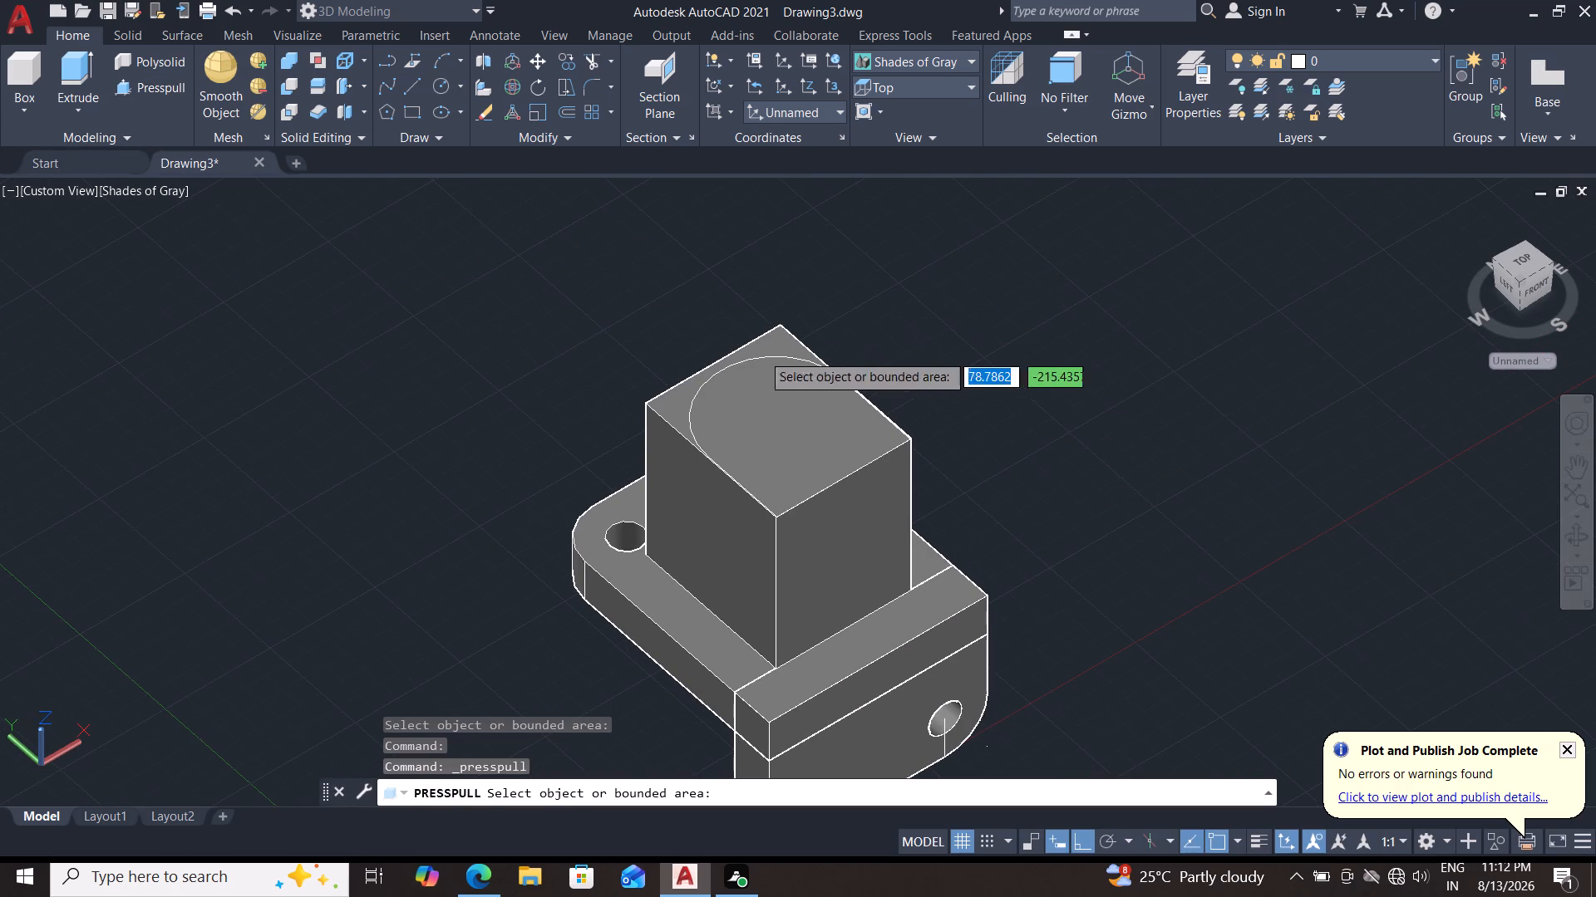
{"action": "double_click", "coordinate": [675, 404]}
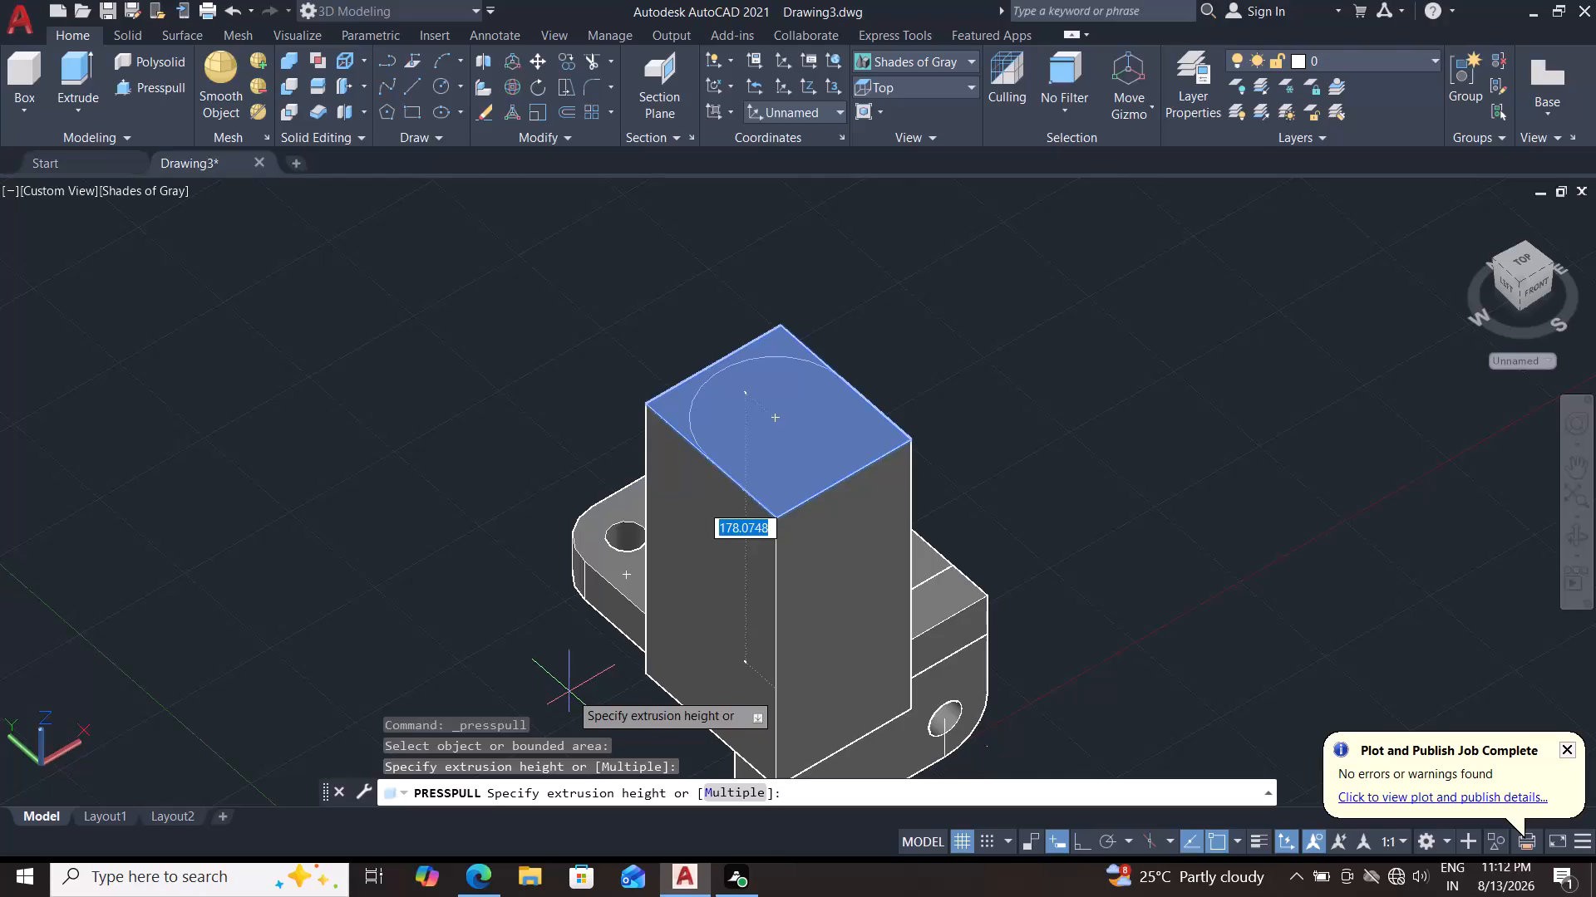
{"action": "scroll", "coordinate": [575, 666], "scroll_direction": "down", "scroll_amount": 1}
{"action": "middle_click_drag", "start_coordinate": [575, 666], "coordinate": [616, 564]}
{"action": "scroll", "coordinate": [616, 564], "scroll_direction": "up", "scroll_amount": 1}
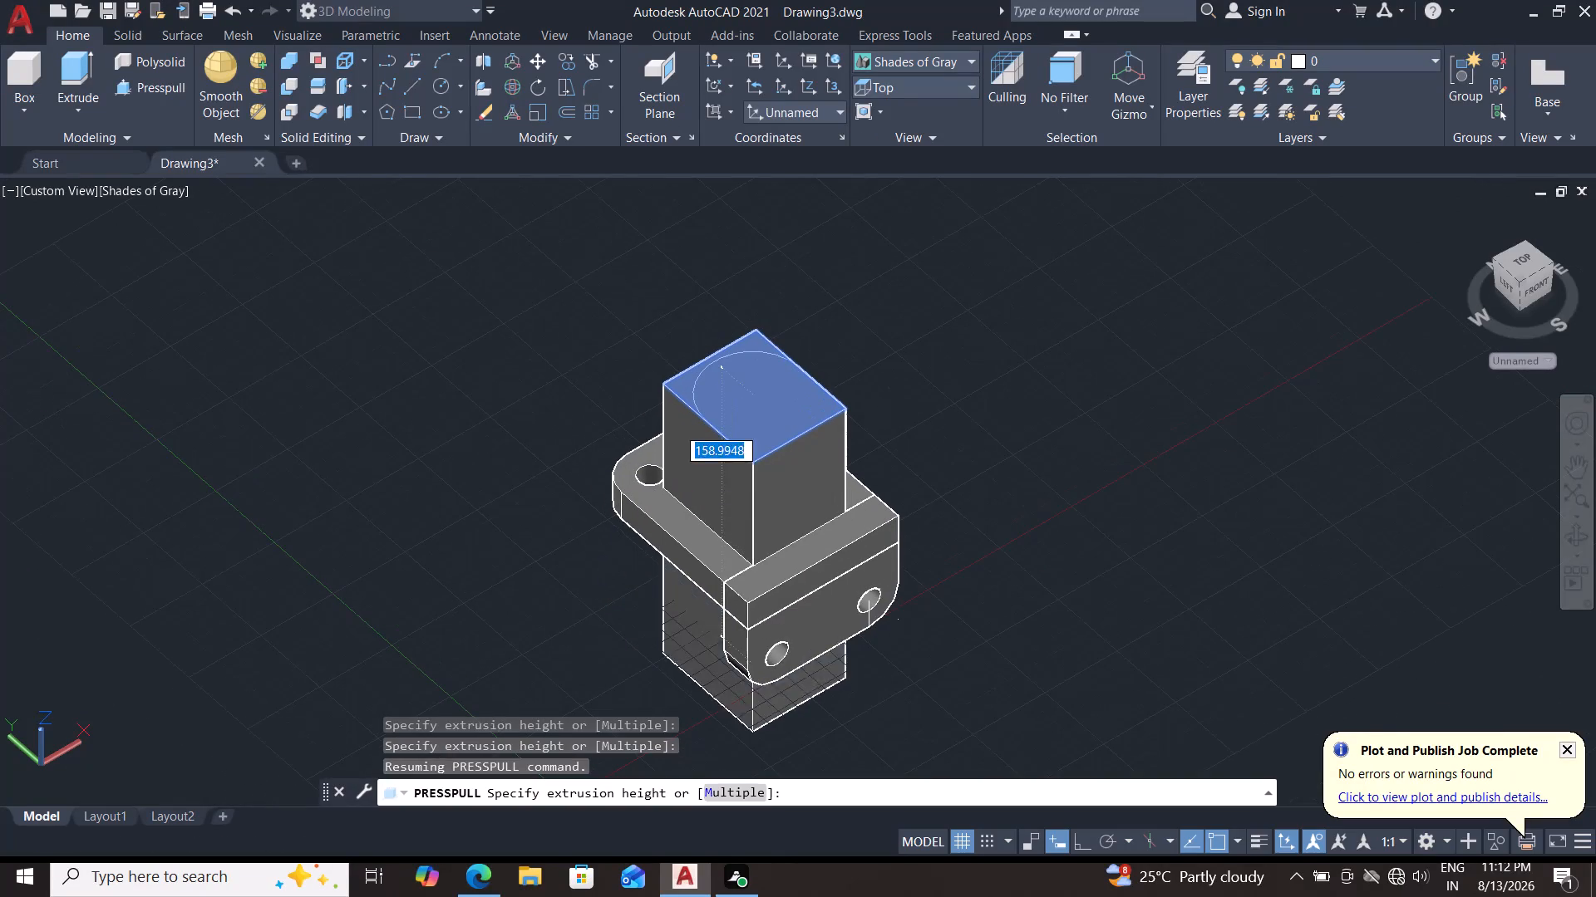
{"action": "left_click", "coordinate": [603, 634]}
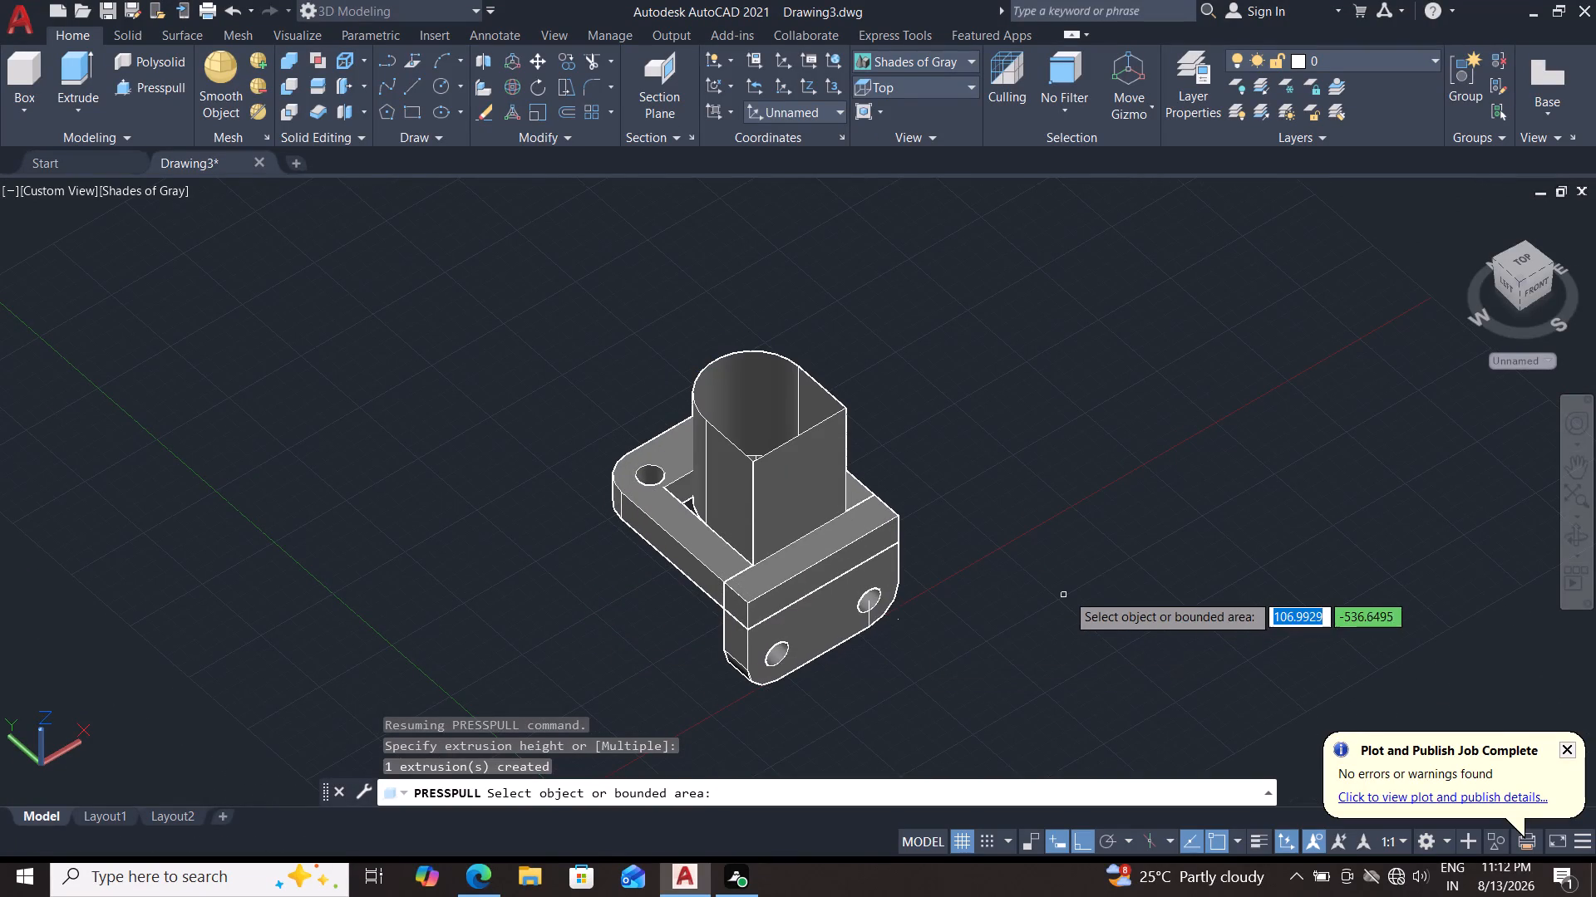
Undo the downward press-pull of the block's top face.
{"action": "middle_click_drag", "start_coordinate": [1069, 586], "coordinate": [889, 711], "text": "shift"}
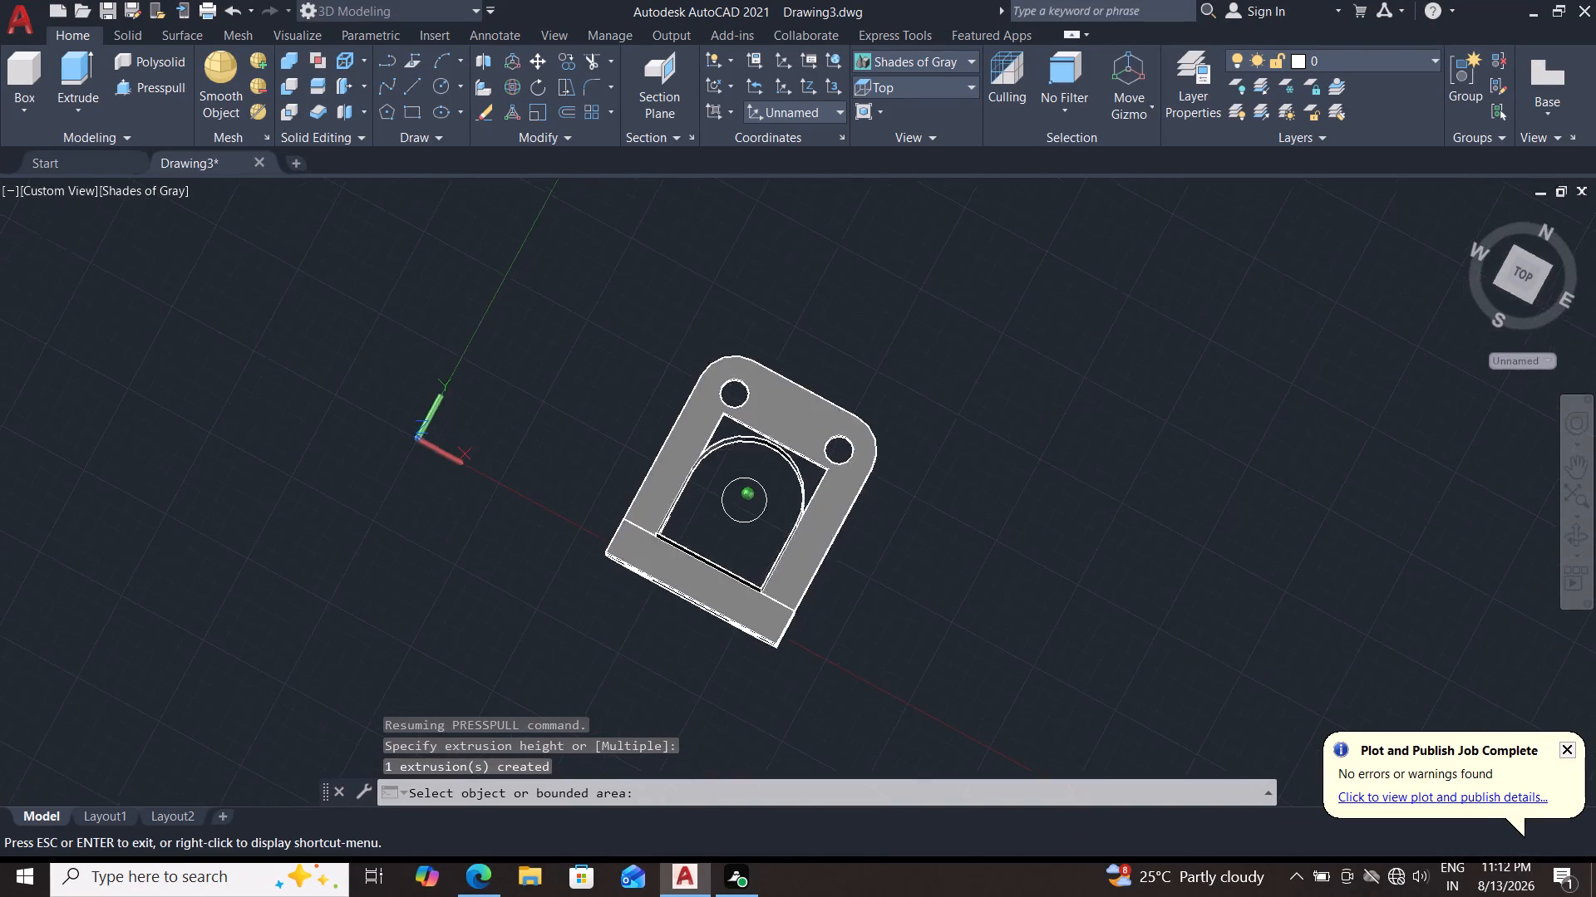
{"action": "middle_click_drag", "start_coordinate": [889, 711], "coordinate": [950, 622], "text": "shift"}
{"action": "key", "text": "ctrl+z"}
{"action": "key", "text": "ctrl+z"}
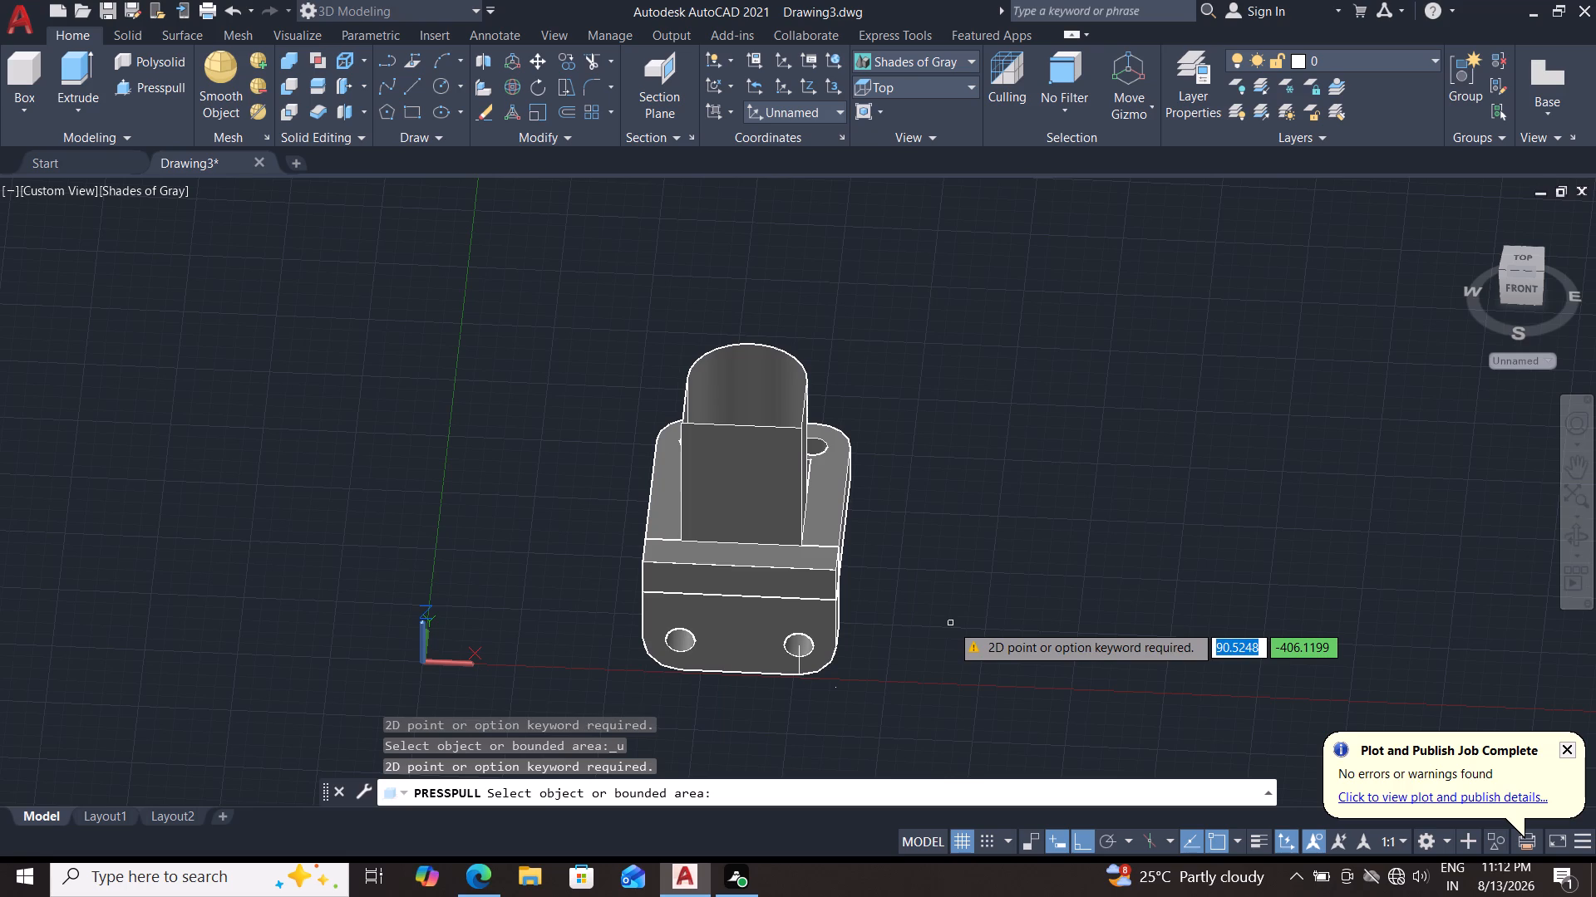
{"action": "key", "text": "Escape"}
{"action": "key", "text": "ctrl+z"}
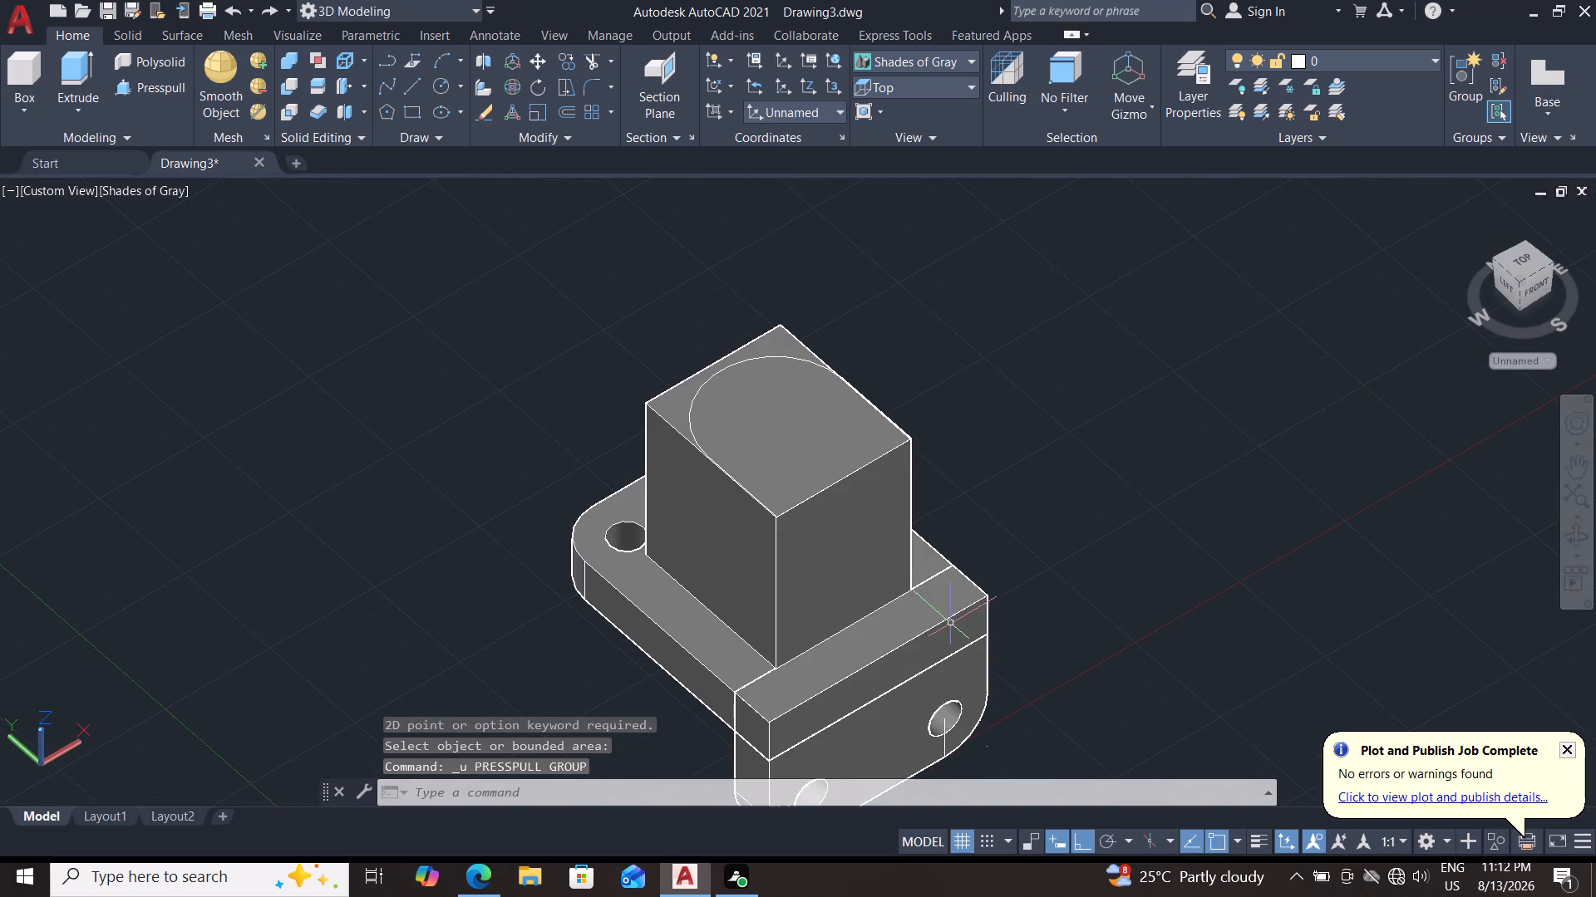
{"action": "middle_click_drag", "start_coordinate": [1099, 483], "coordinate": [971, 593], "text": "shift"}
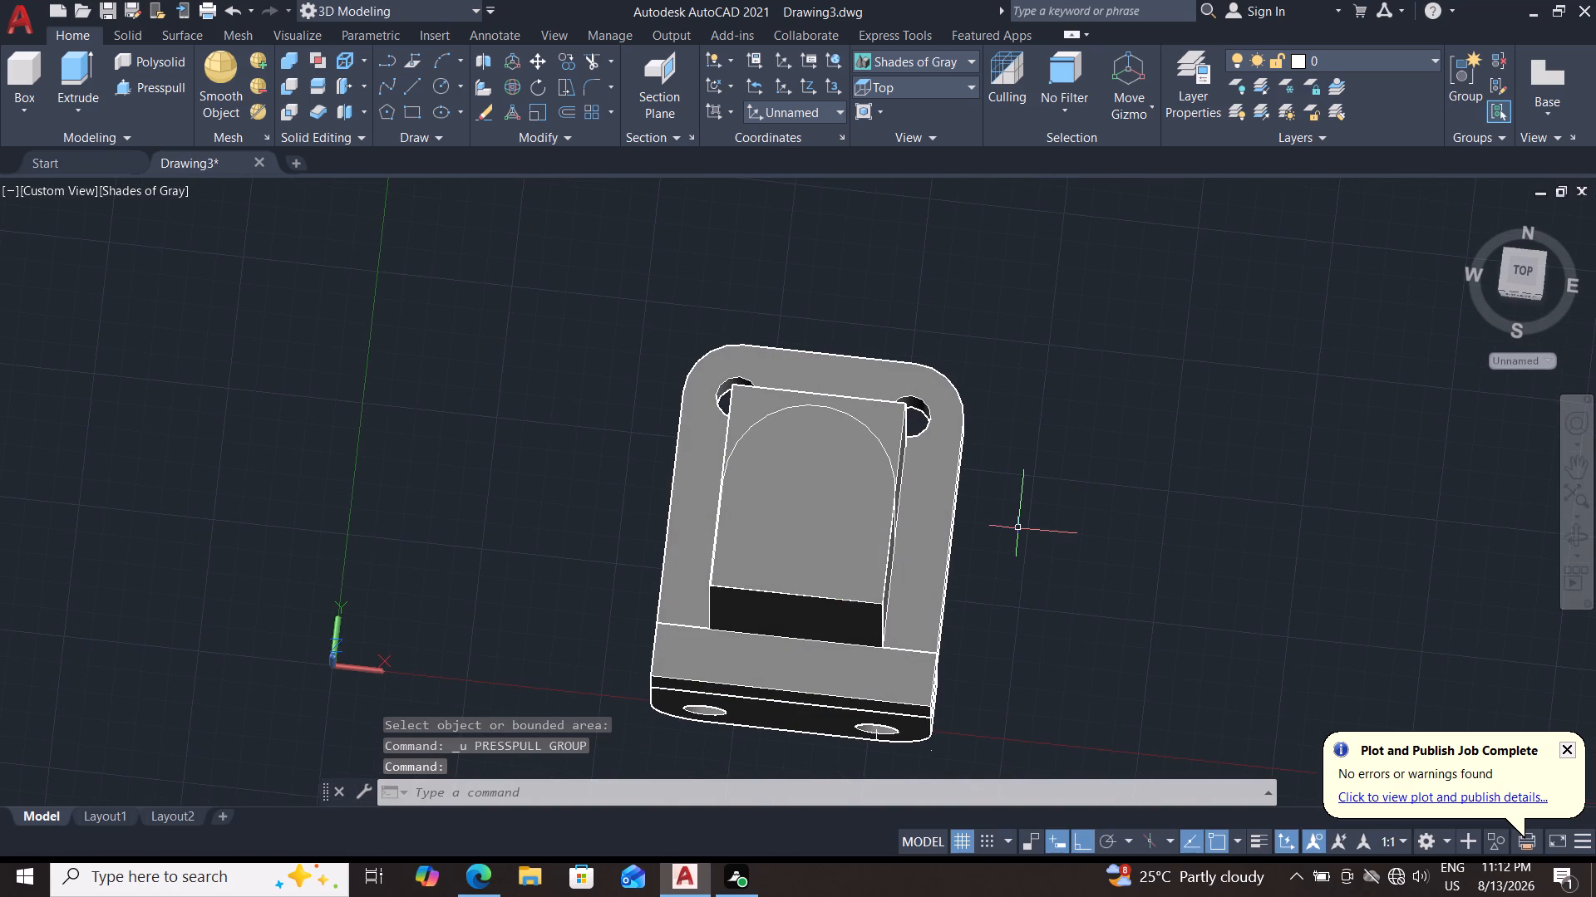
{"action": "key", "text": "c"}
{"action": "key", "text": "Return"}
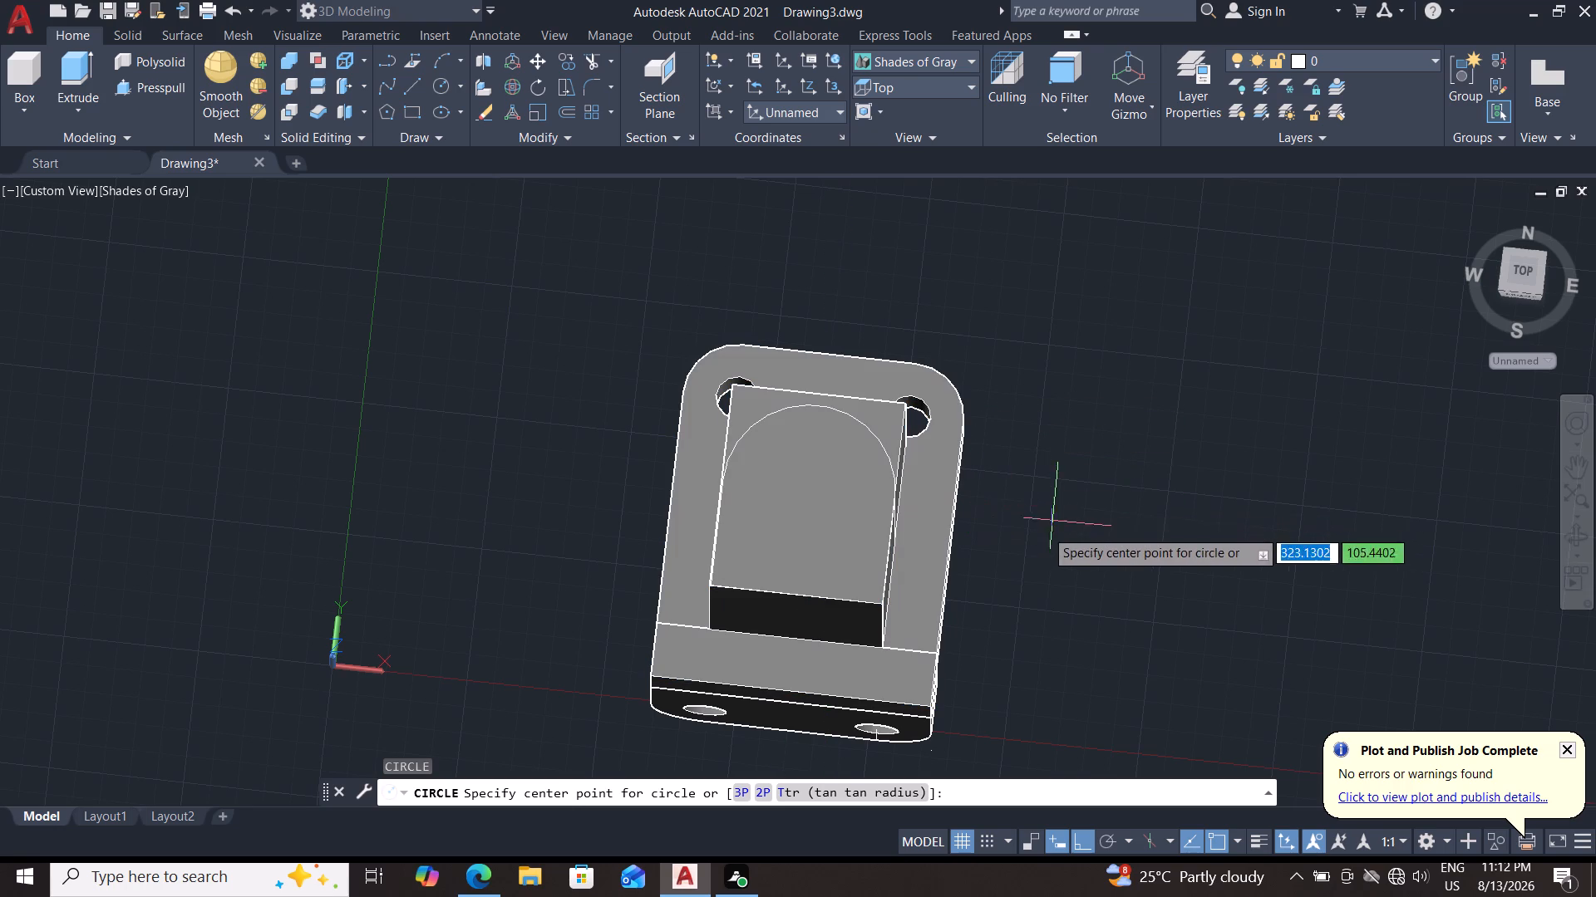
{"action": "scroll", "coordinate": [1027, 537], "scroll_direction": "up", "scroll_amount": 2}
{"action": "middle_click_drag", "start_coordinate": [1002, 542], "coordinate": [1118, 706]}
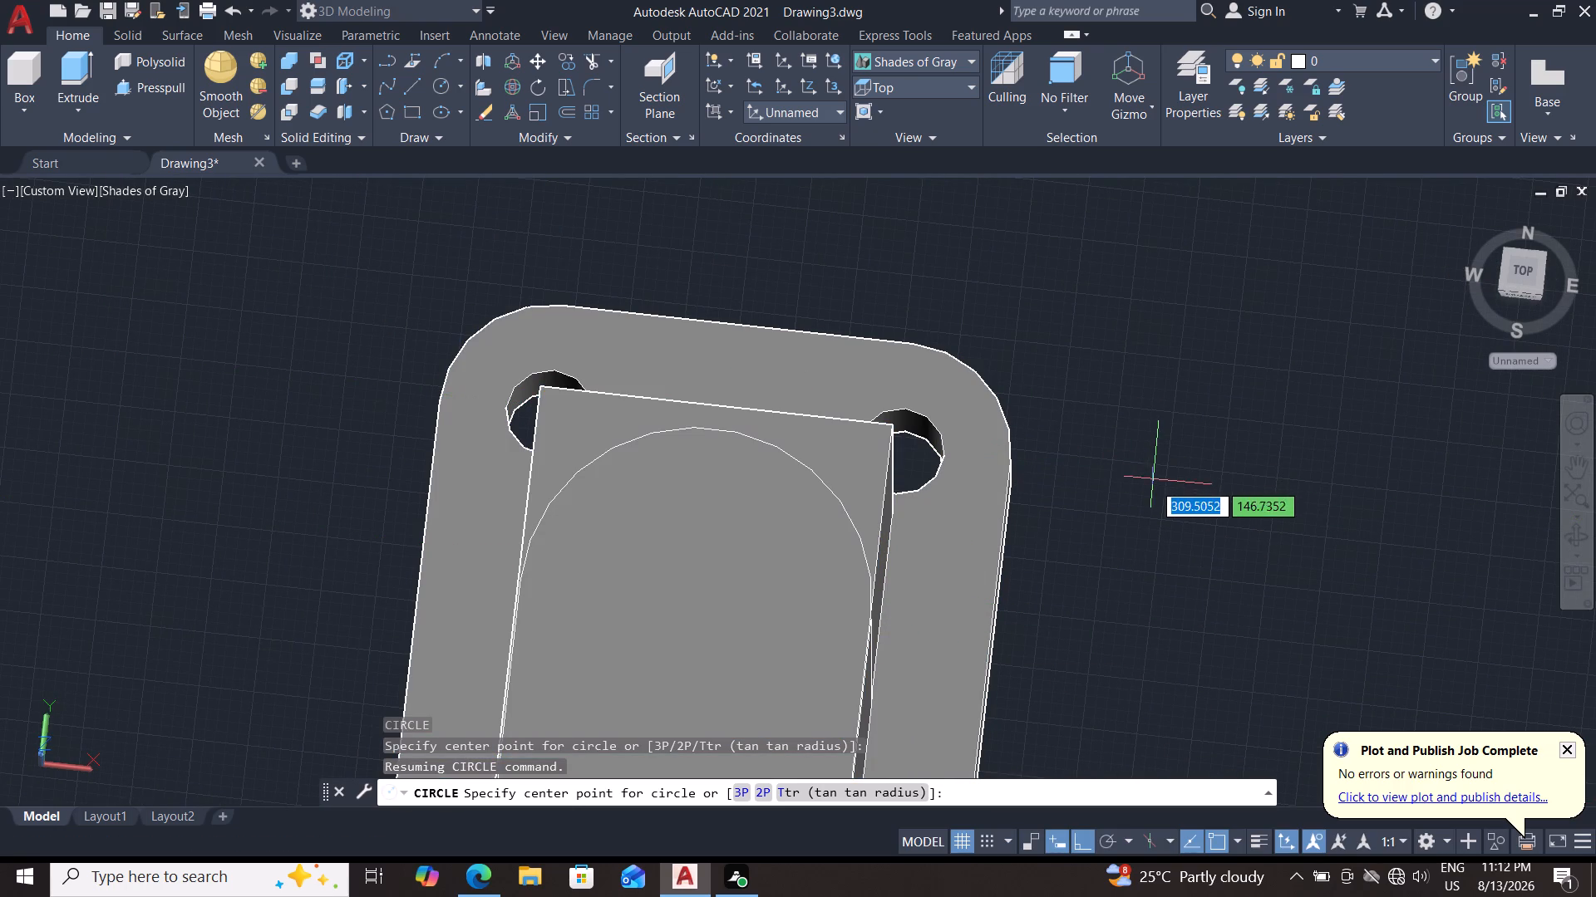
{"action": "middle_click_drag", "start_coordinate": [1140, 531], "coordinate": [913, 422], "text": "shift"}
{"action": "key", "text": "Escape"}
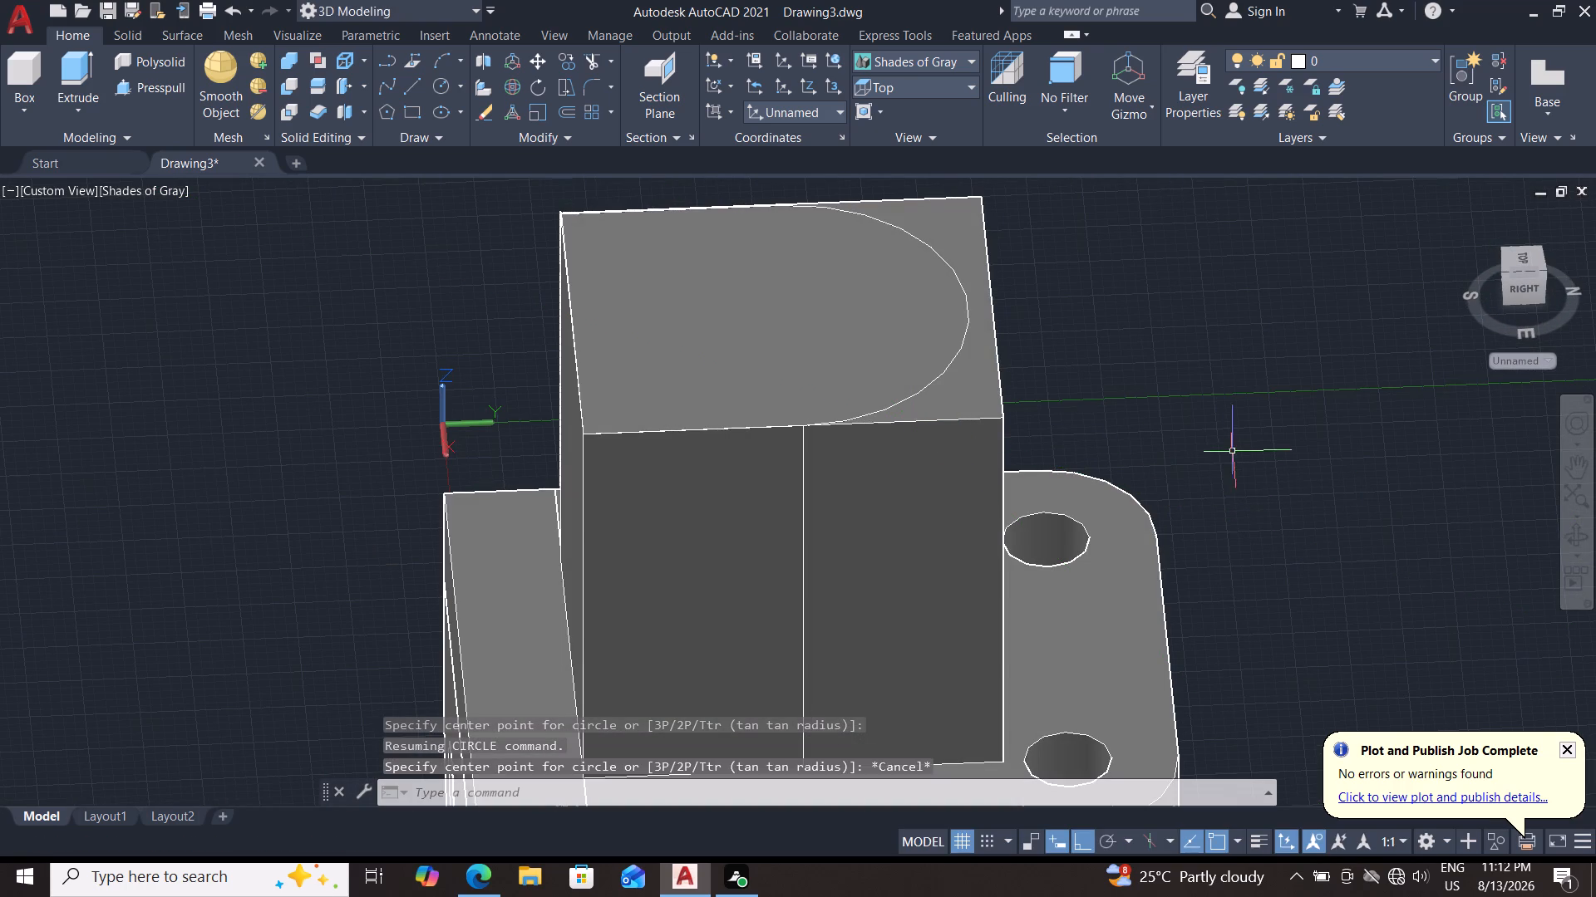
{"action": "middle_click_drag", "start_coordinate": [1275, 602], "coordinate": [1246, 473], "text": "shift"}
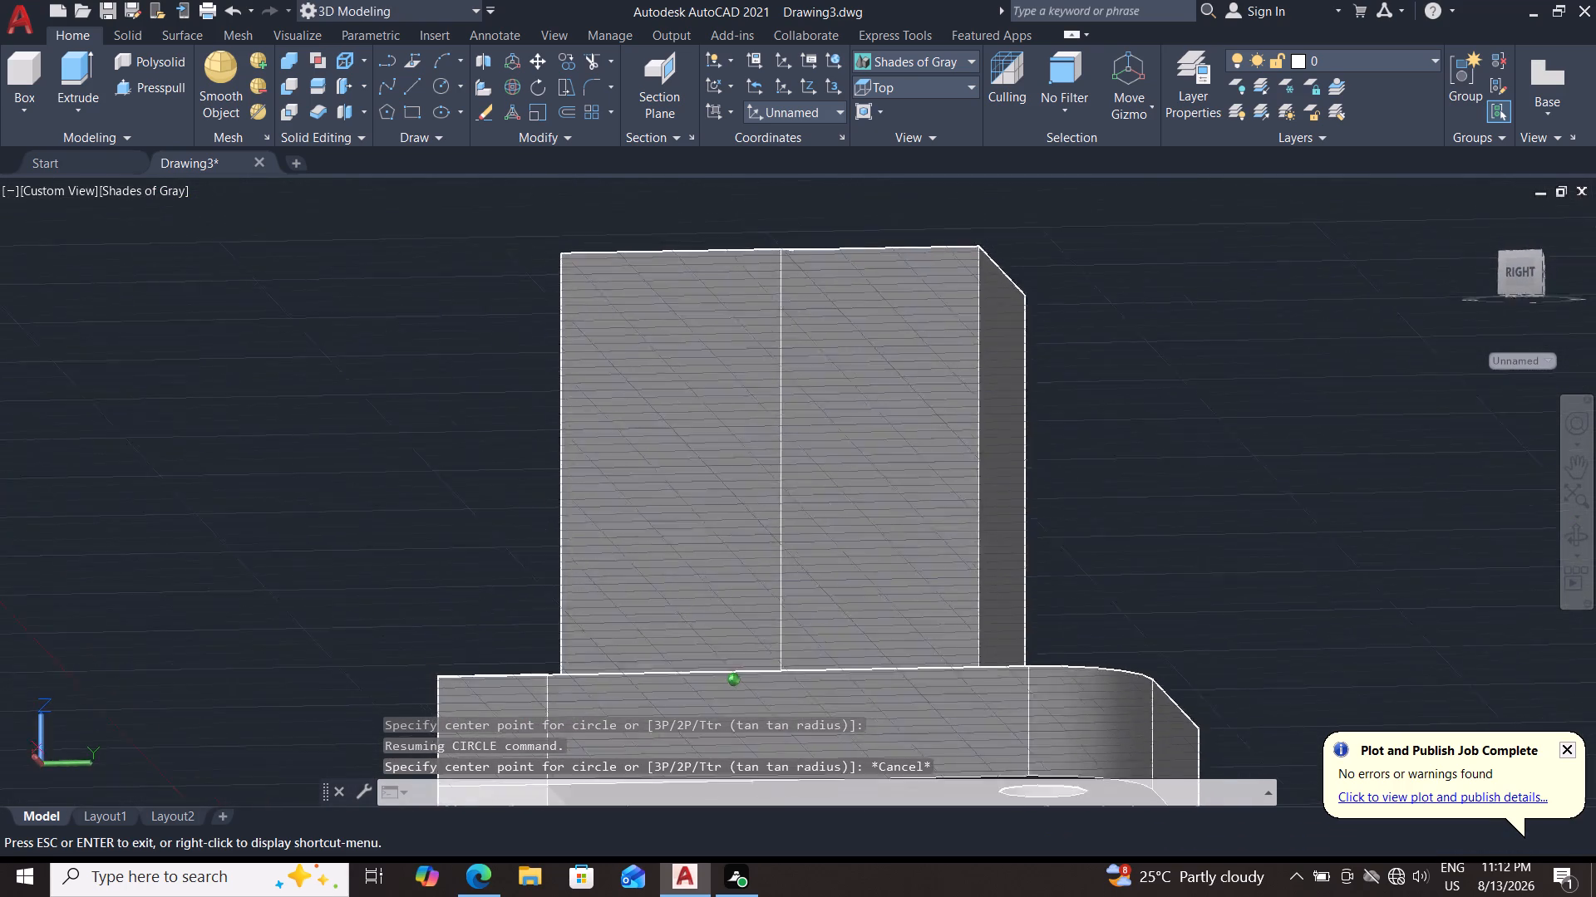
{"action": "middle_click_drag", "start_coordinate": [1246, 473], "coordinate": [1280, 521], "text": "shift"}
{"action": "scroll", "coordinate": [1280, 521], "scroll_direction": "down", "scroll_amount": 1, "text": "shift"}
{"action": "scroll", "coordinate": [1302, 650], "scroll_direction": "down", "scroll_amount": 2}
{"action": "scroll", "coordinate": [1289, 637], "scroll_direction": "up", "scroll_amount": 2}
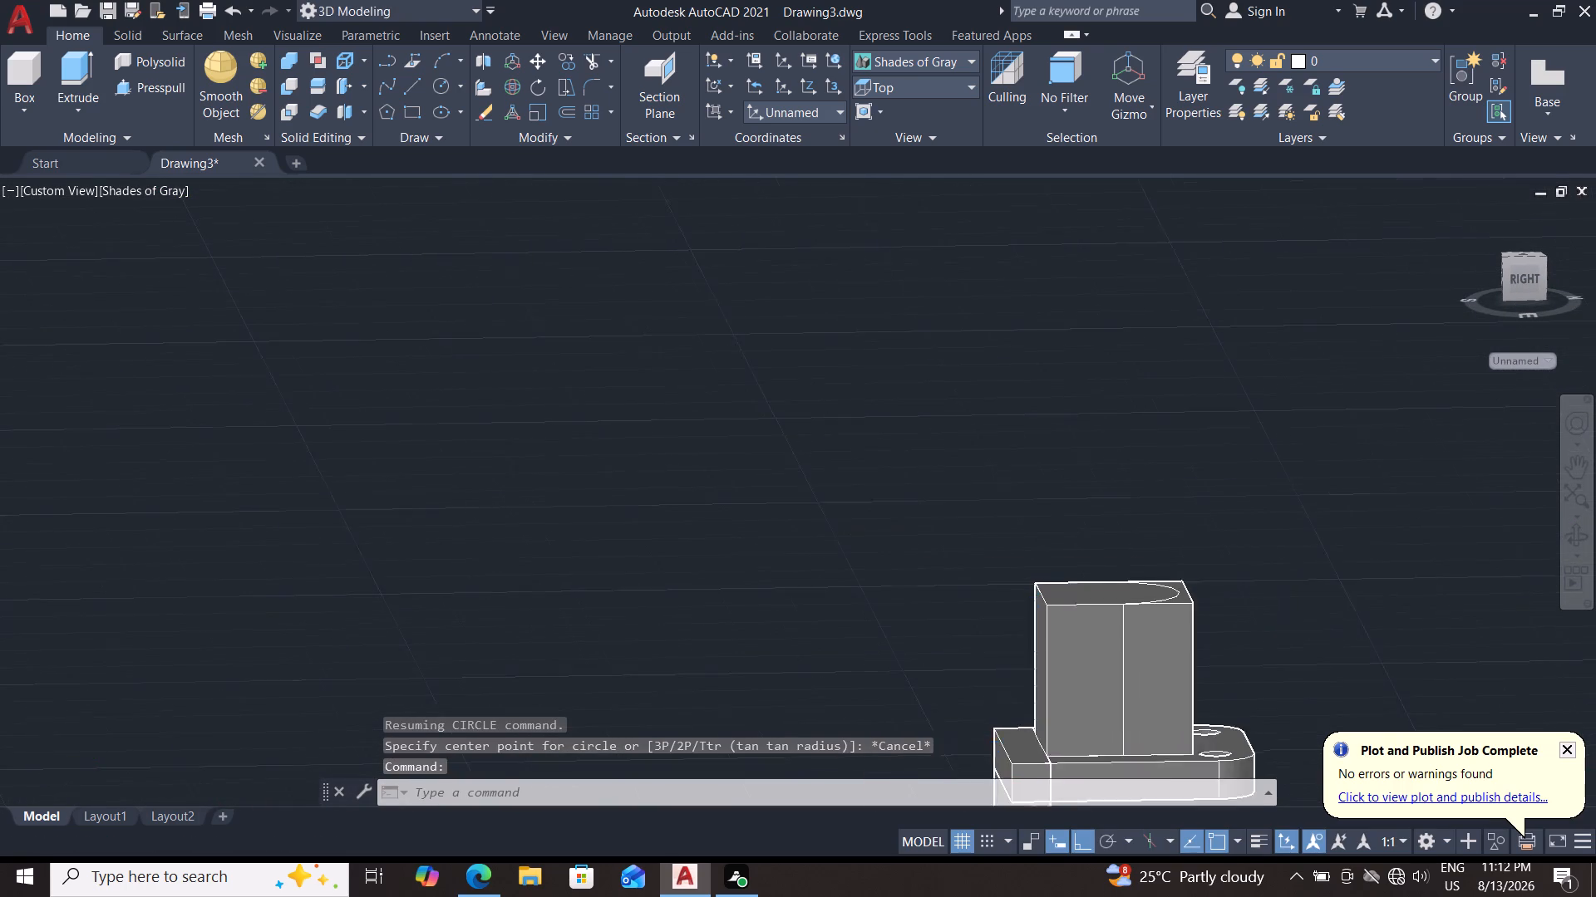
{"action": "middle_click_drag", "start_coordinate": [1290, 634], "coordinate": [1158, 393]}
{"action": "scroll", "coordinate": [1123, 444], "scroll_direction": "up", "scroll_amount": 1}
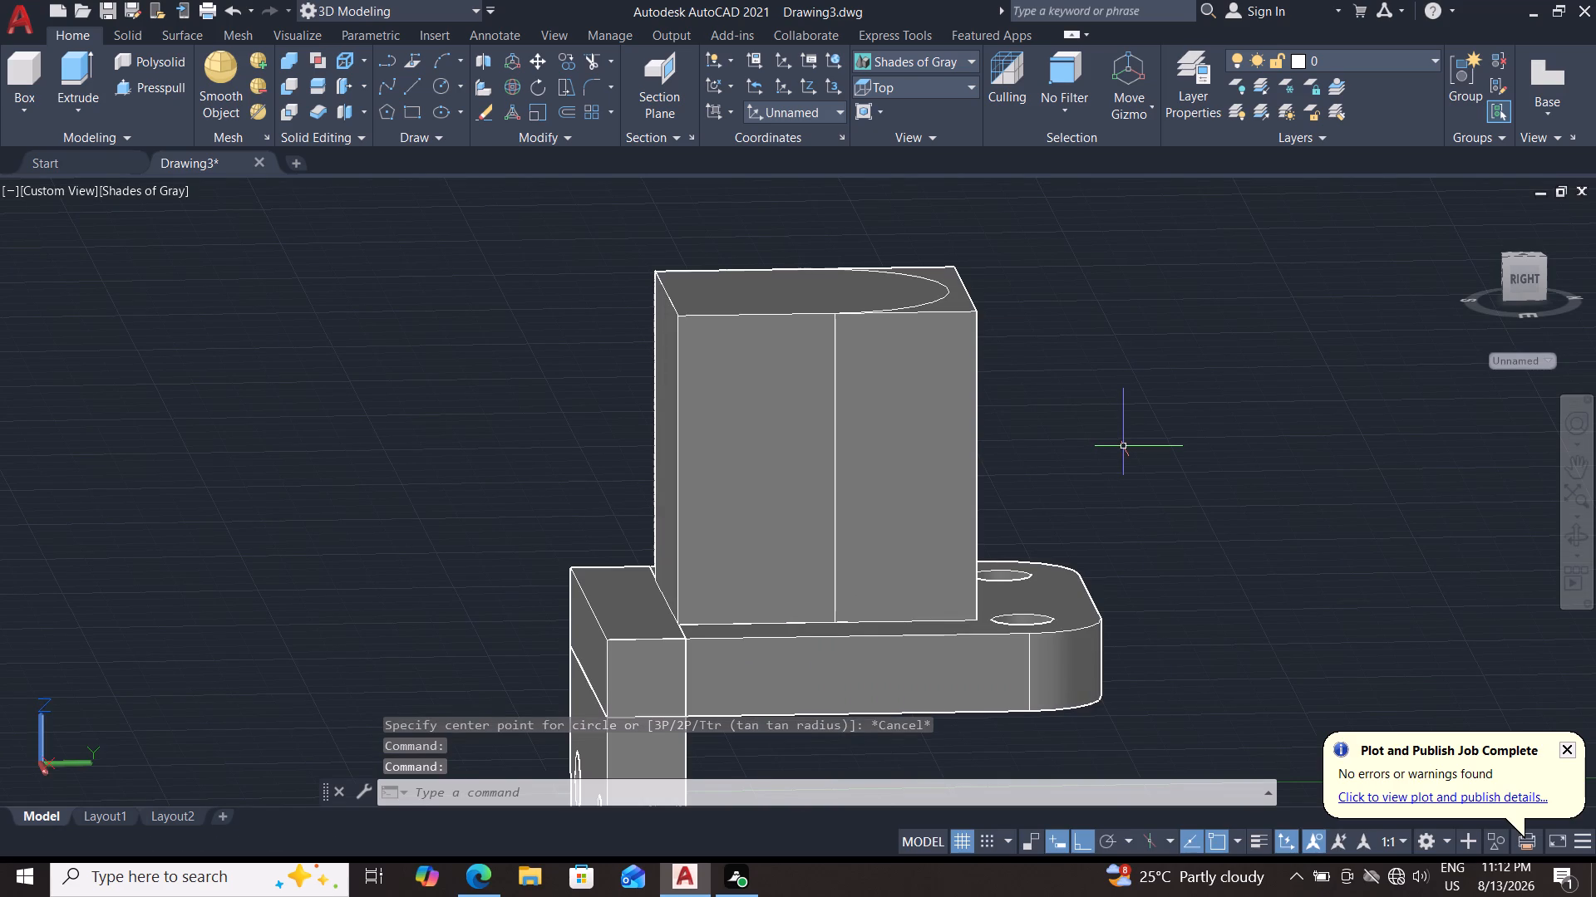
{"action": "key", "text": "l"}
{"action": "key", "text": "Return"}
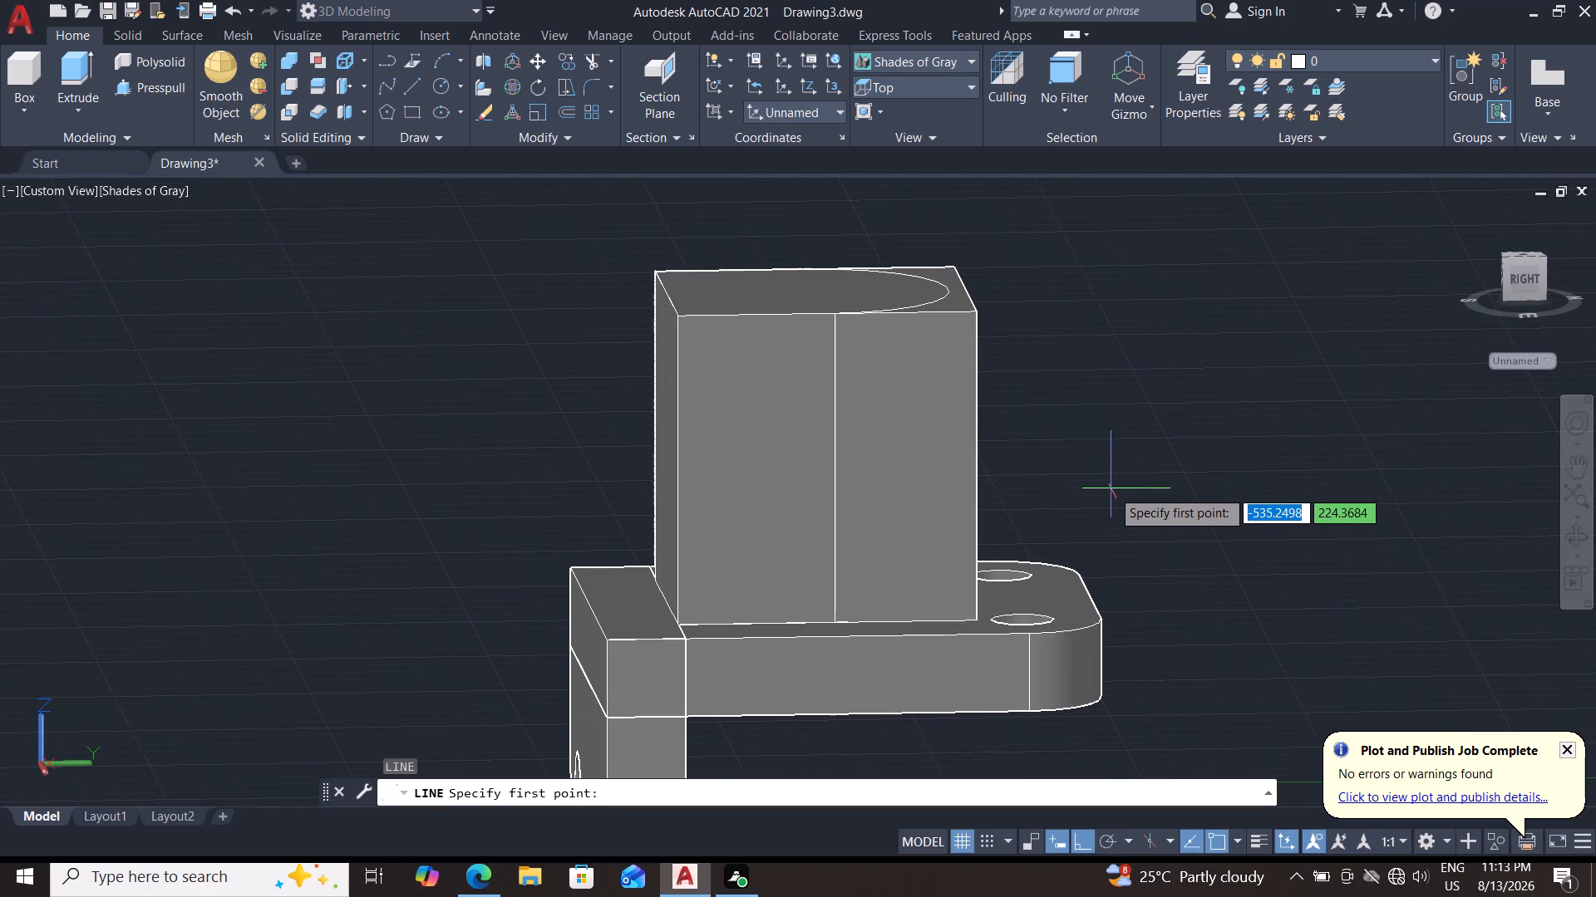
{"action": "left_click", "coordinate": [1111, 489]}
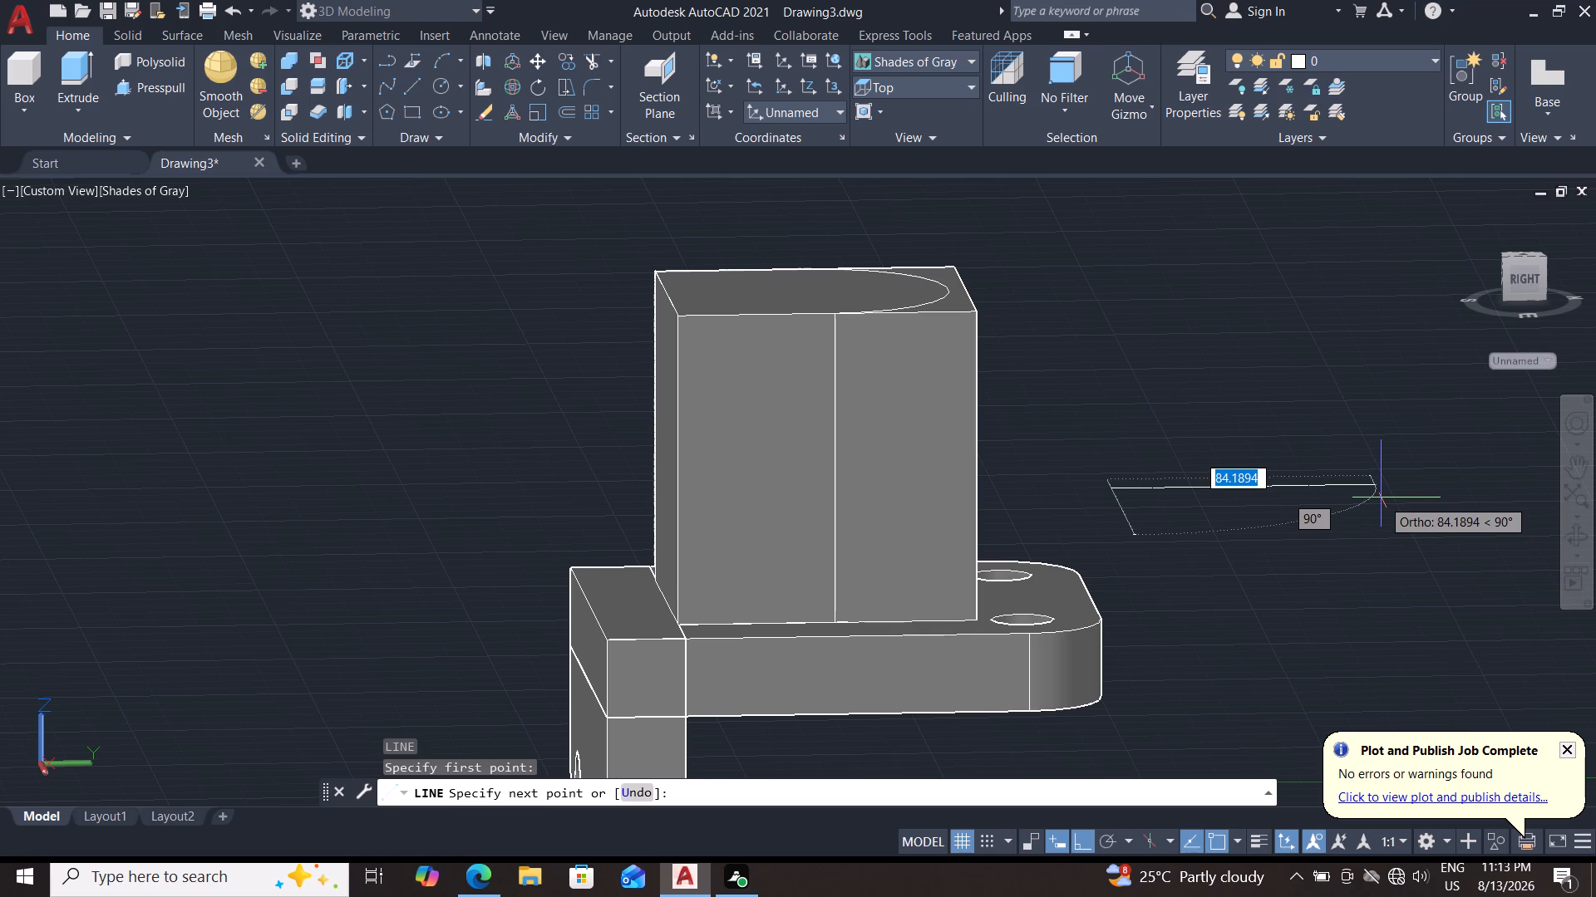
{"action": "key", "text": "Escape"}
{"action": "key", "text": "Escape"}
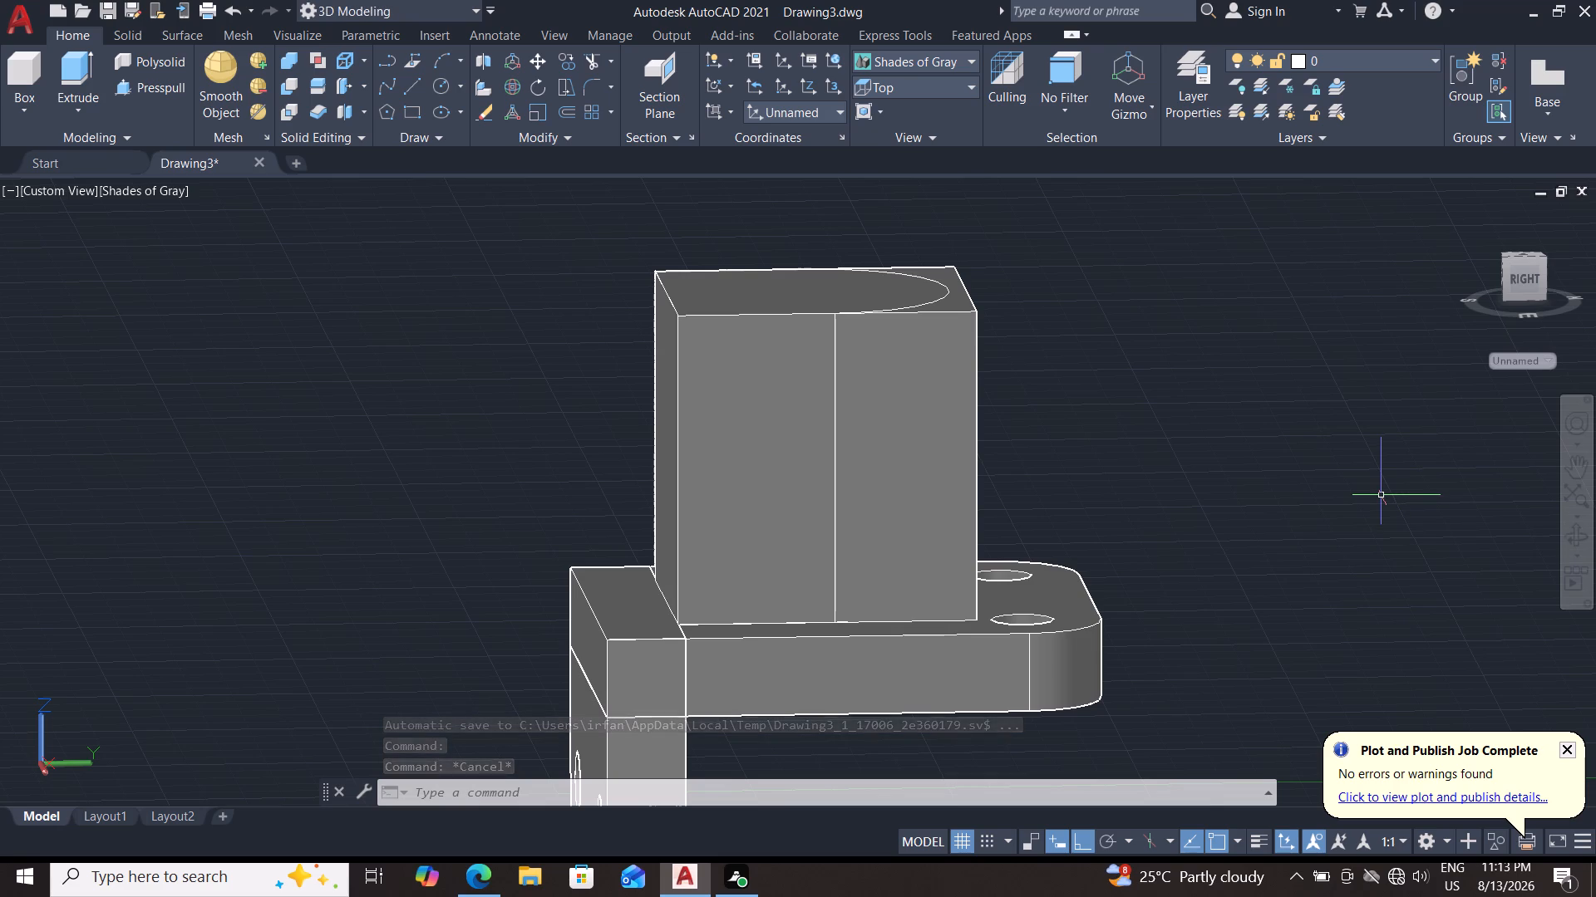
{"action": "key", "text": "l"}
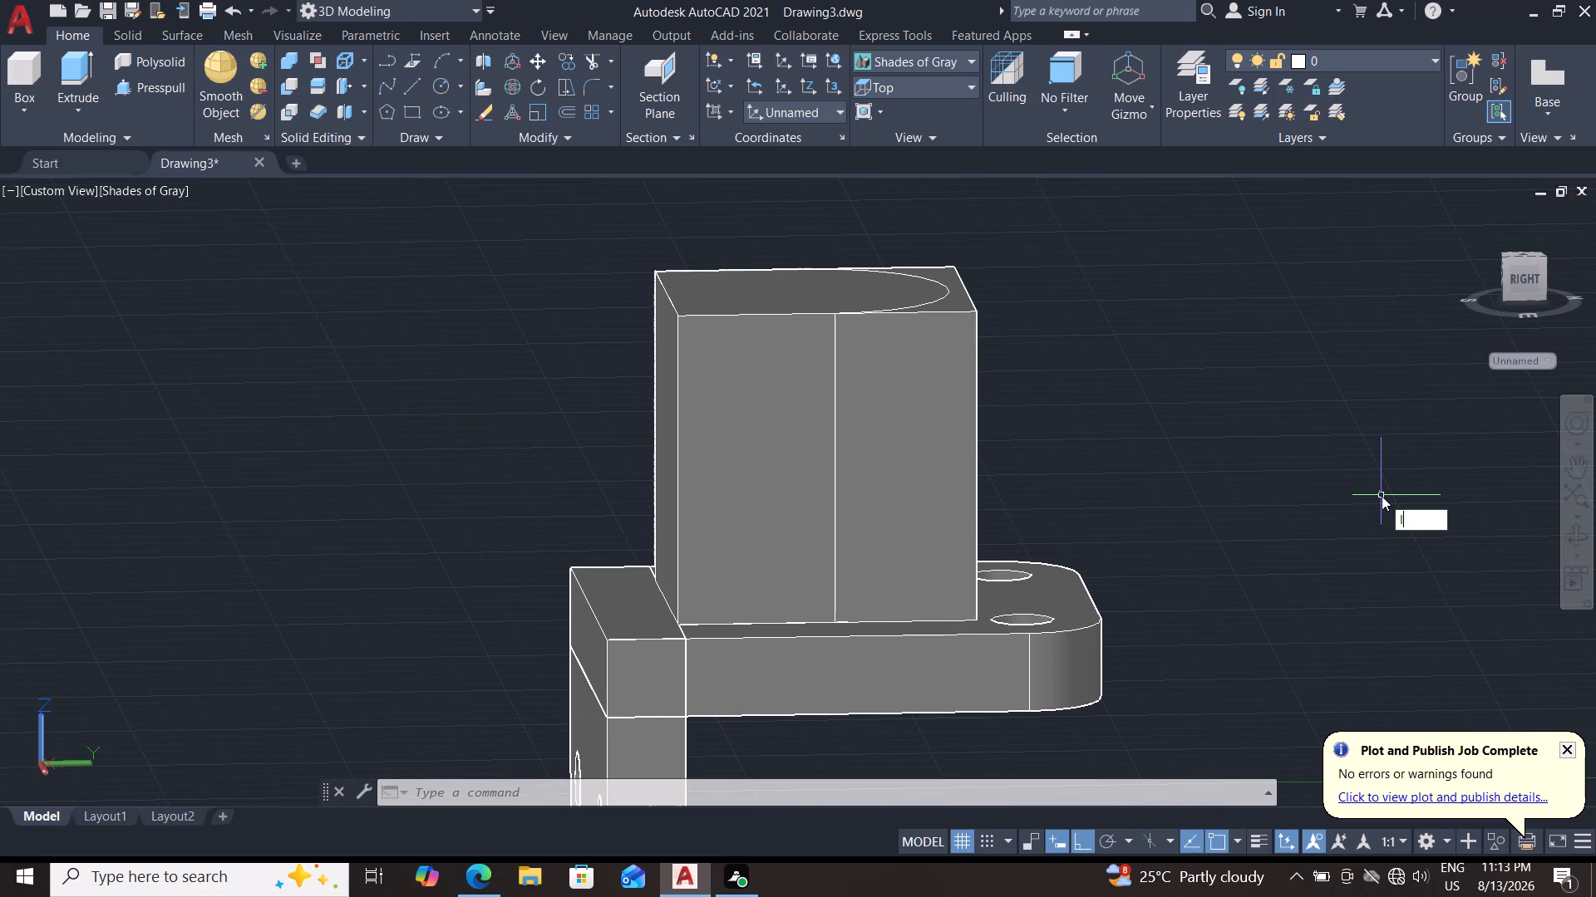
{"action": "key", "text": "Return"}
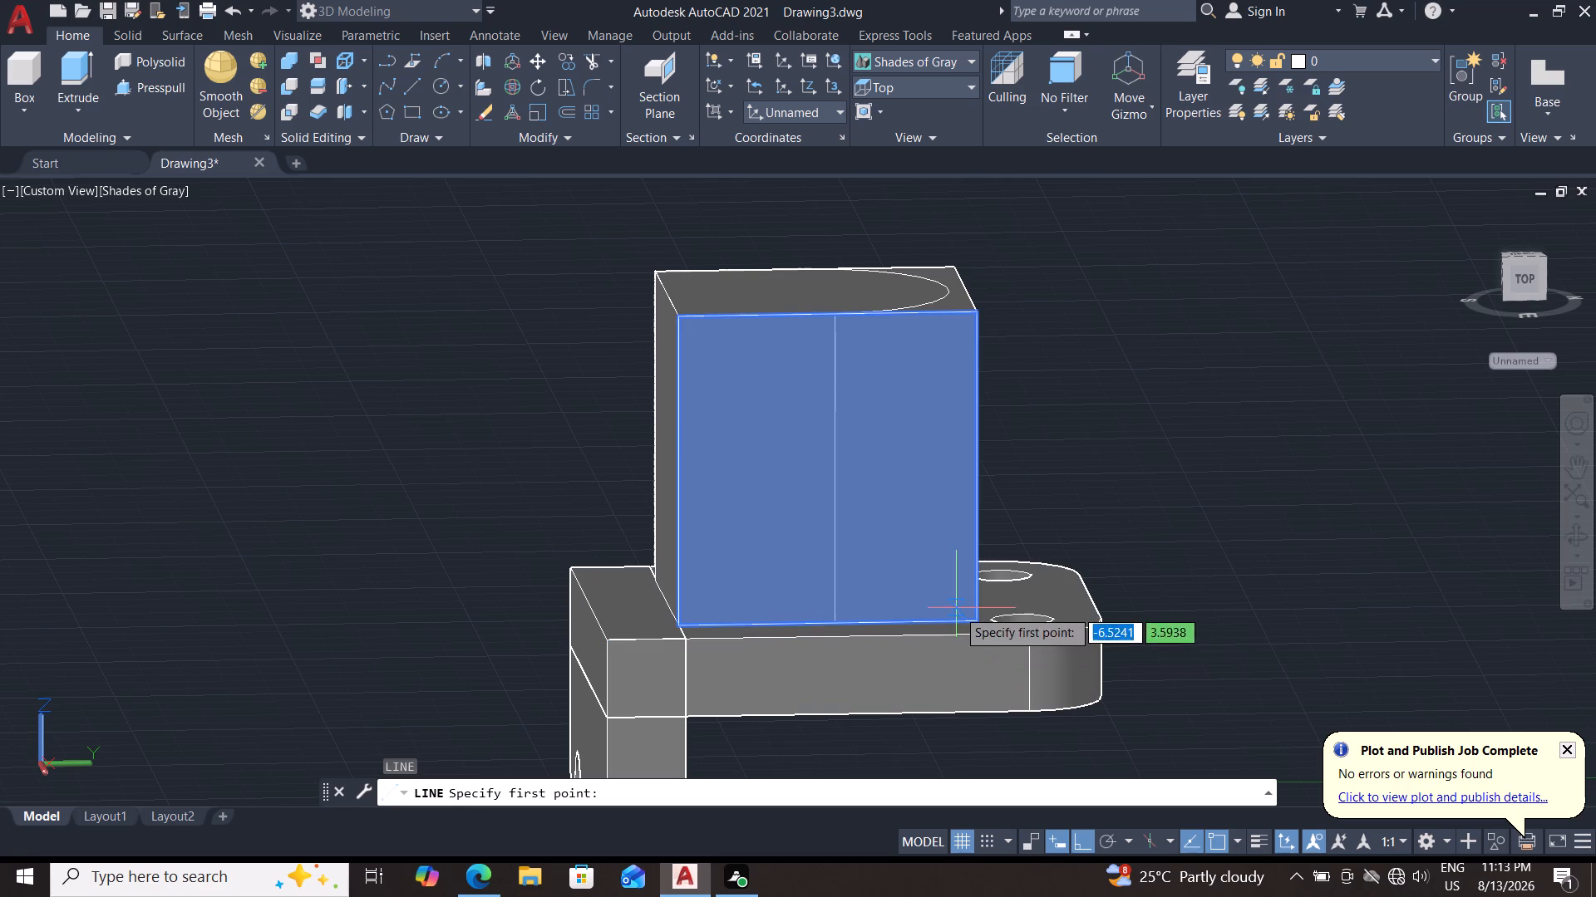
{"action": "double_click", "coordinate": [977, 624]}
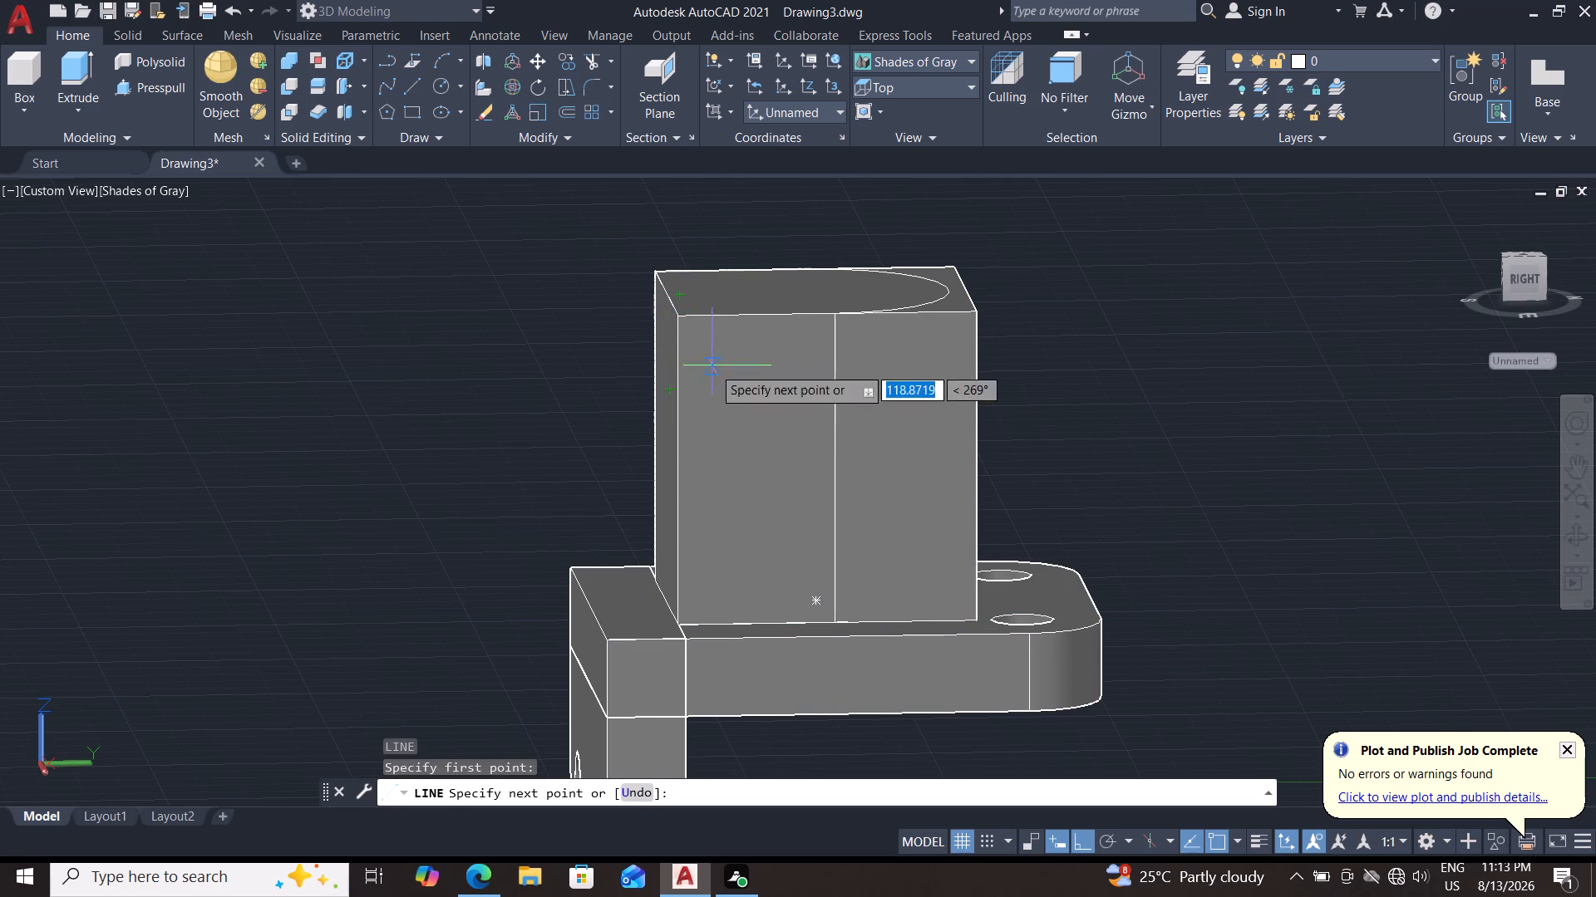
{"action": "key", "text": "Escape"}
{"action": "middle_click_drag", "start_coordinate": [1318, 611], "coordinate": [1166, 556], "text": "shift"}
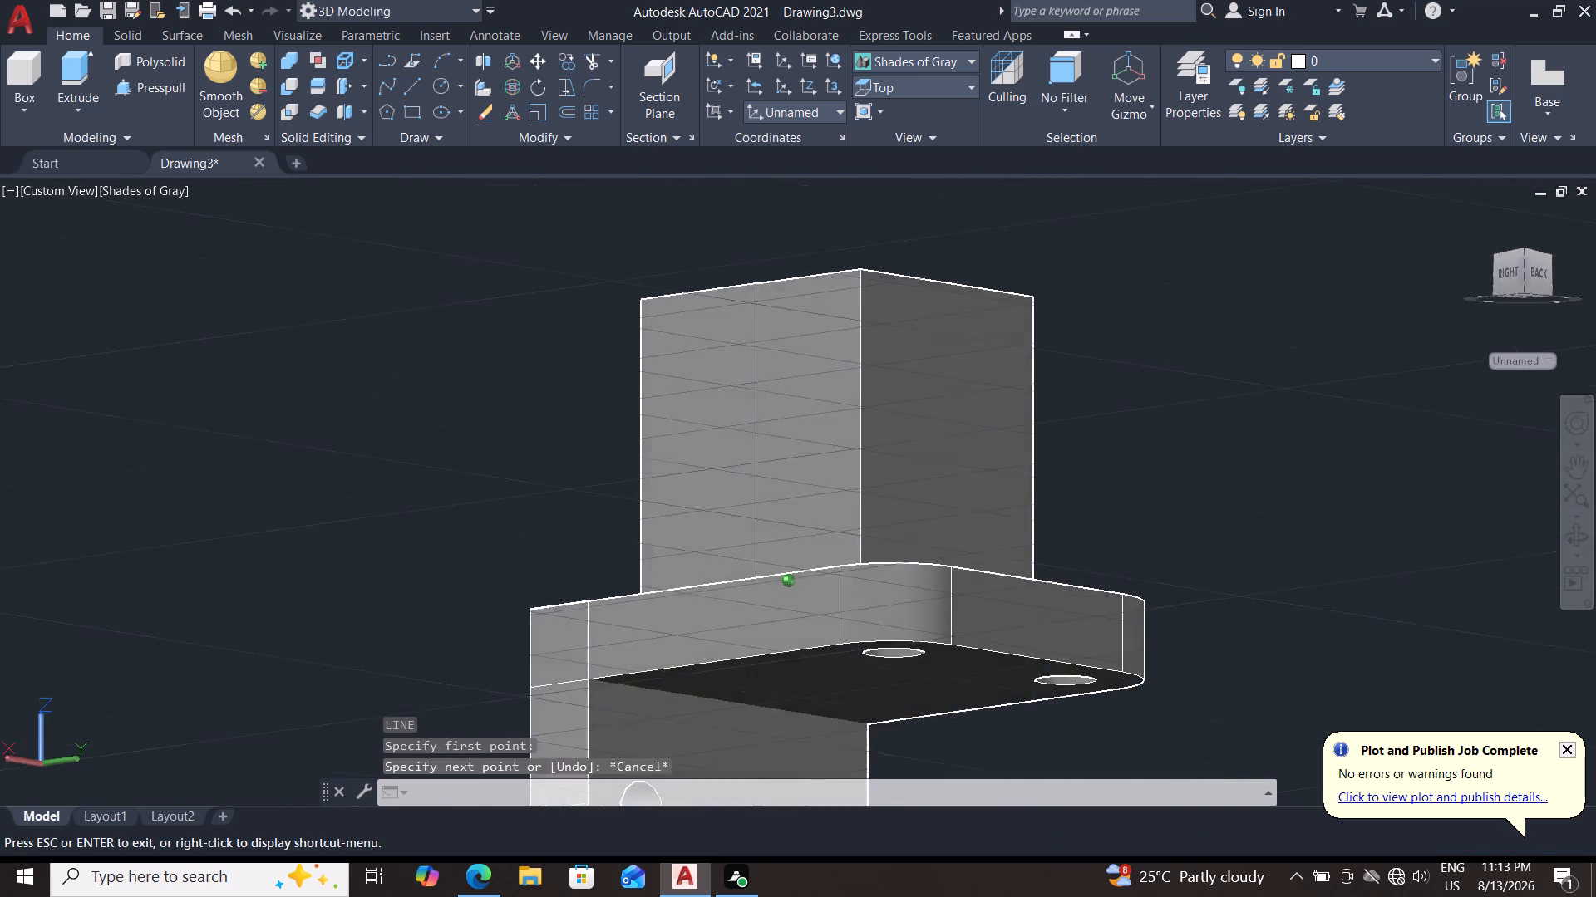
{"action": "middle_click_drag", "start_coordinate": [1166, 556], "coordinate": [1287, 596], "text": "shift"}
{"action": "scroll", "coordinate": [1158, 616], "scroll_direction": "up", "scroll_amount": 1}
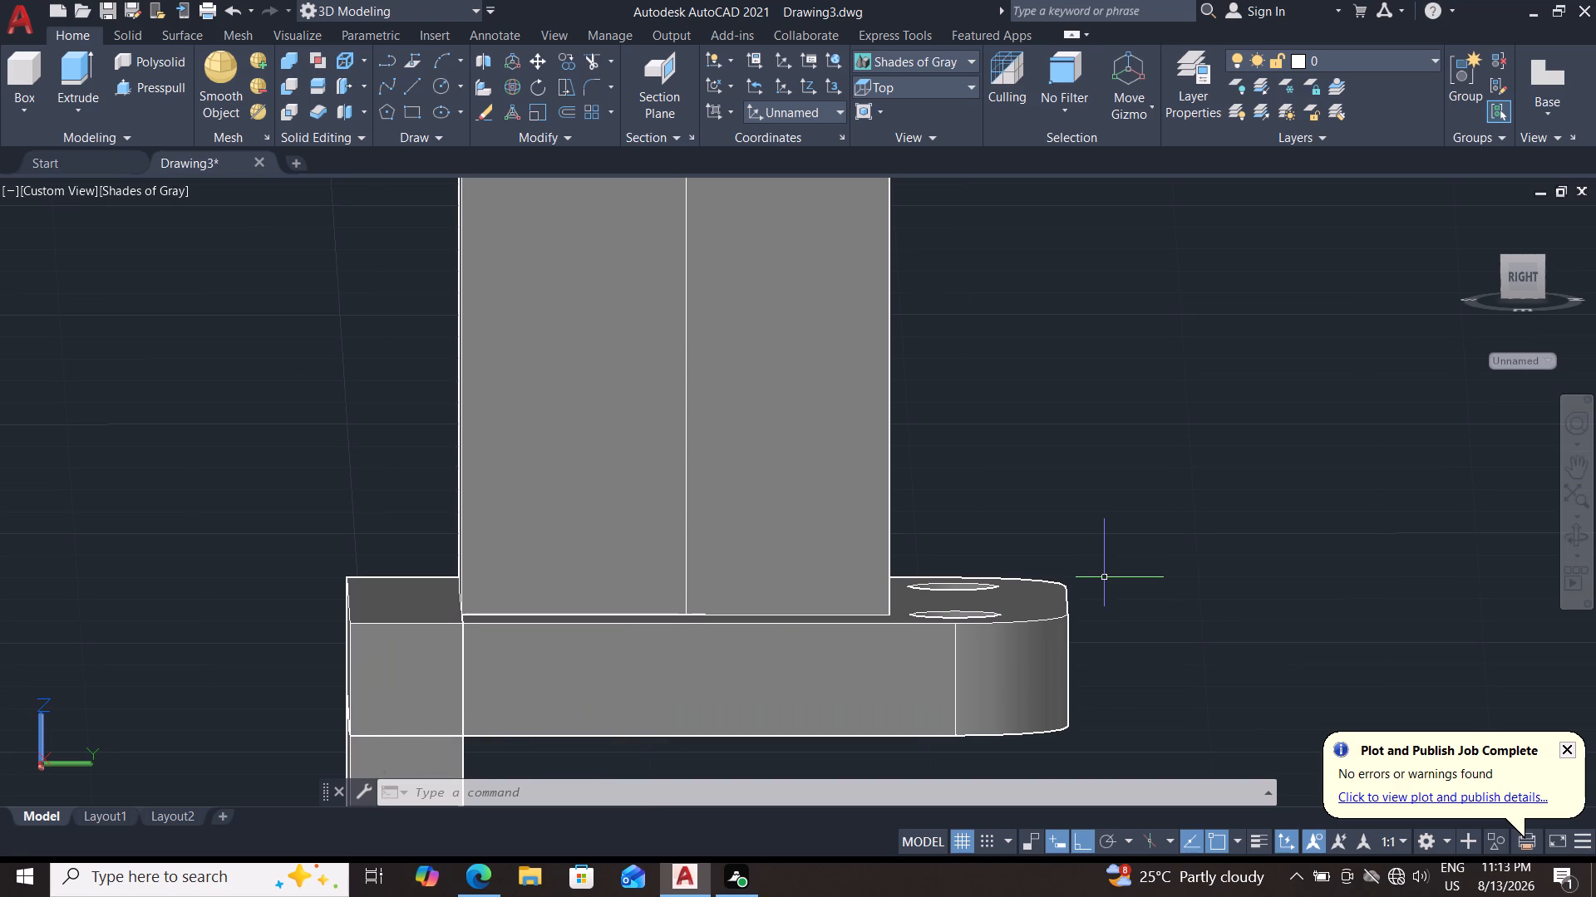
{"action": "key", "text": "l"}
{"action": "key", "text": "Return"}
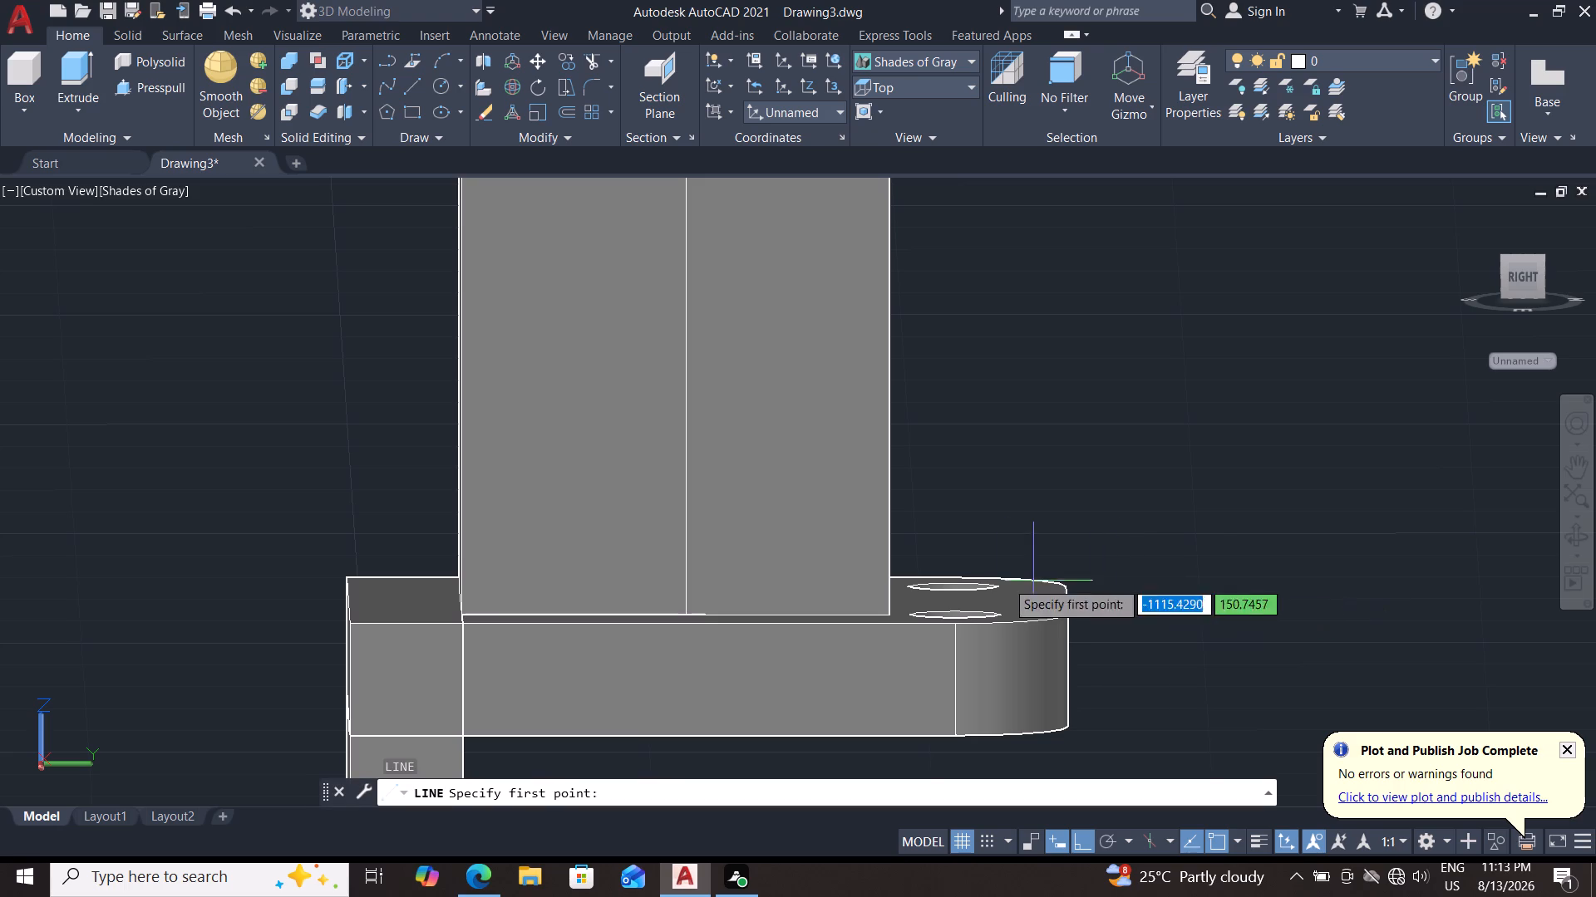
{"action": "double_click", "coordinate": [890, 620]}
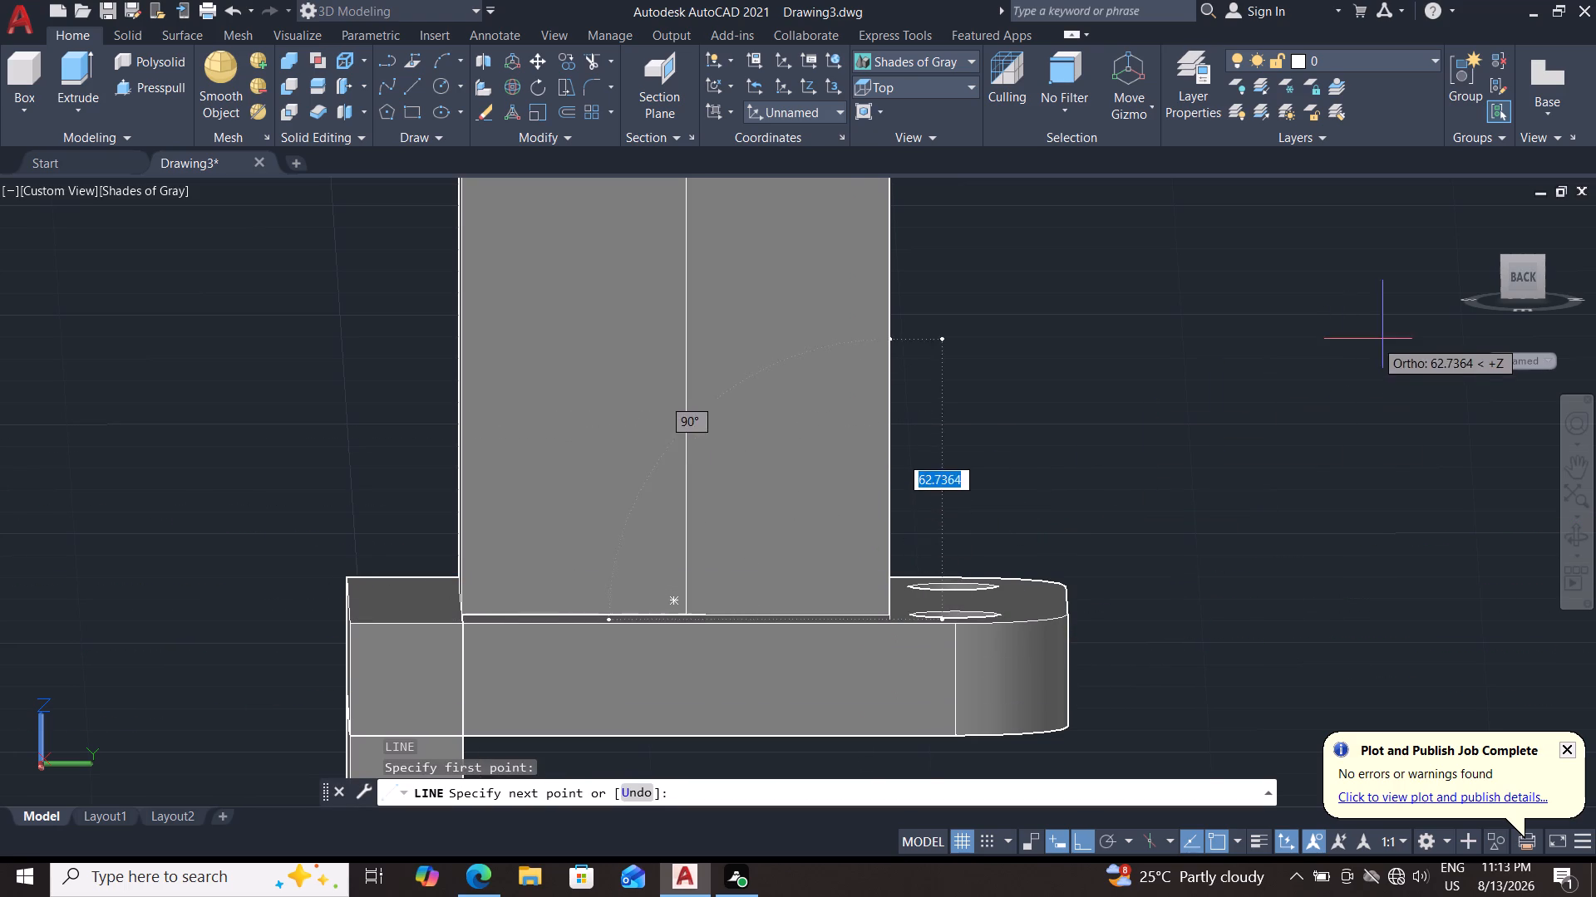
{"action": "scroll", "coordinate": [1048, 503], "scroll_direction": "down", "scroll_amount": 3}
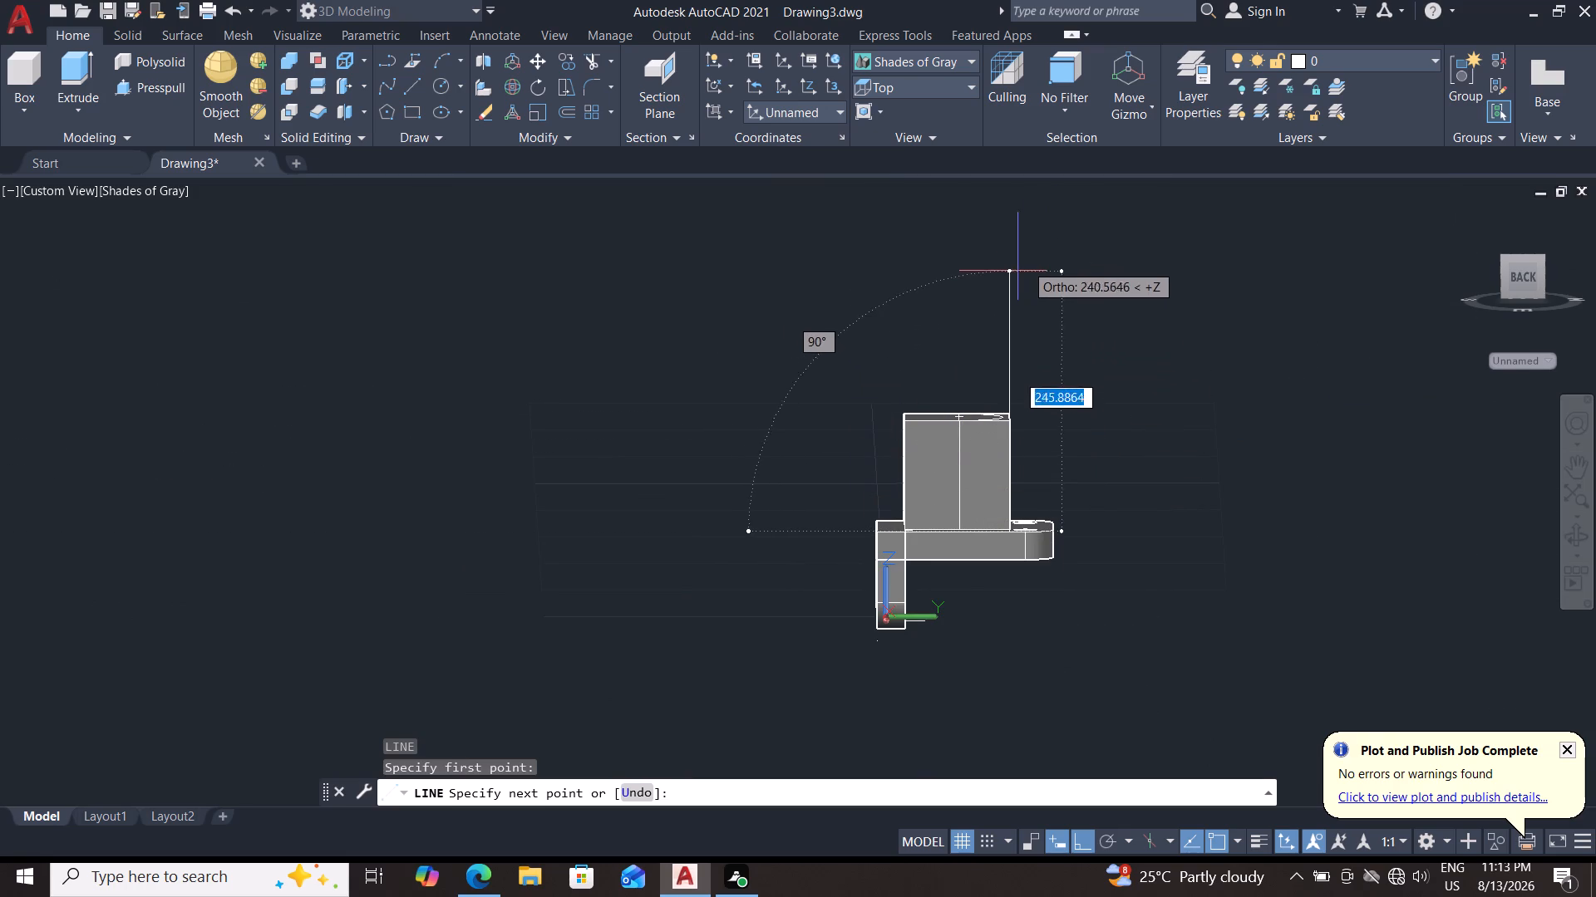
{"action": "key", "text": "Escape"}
Examine the bracket and its raised block from the side, the back and above.
{"action": "scroll", "coordinate": [1180, 409], "scroll_direction": "down", "scroll_amount": 1, "text": "shift"}
{"action": "middle_click_drag", "start_coordinate": [1180, 409], "coordinate": [1180, 485], "text": "shift"}
{"action": "scroll", "coordinate": [1181, 485], "scroll_direction": "up", "scroll_amount": 1}
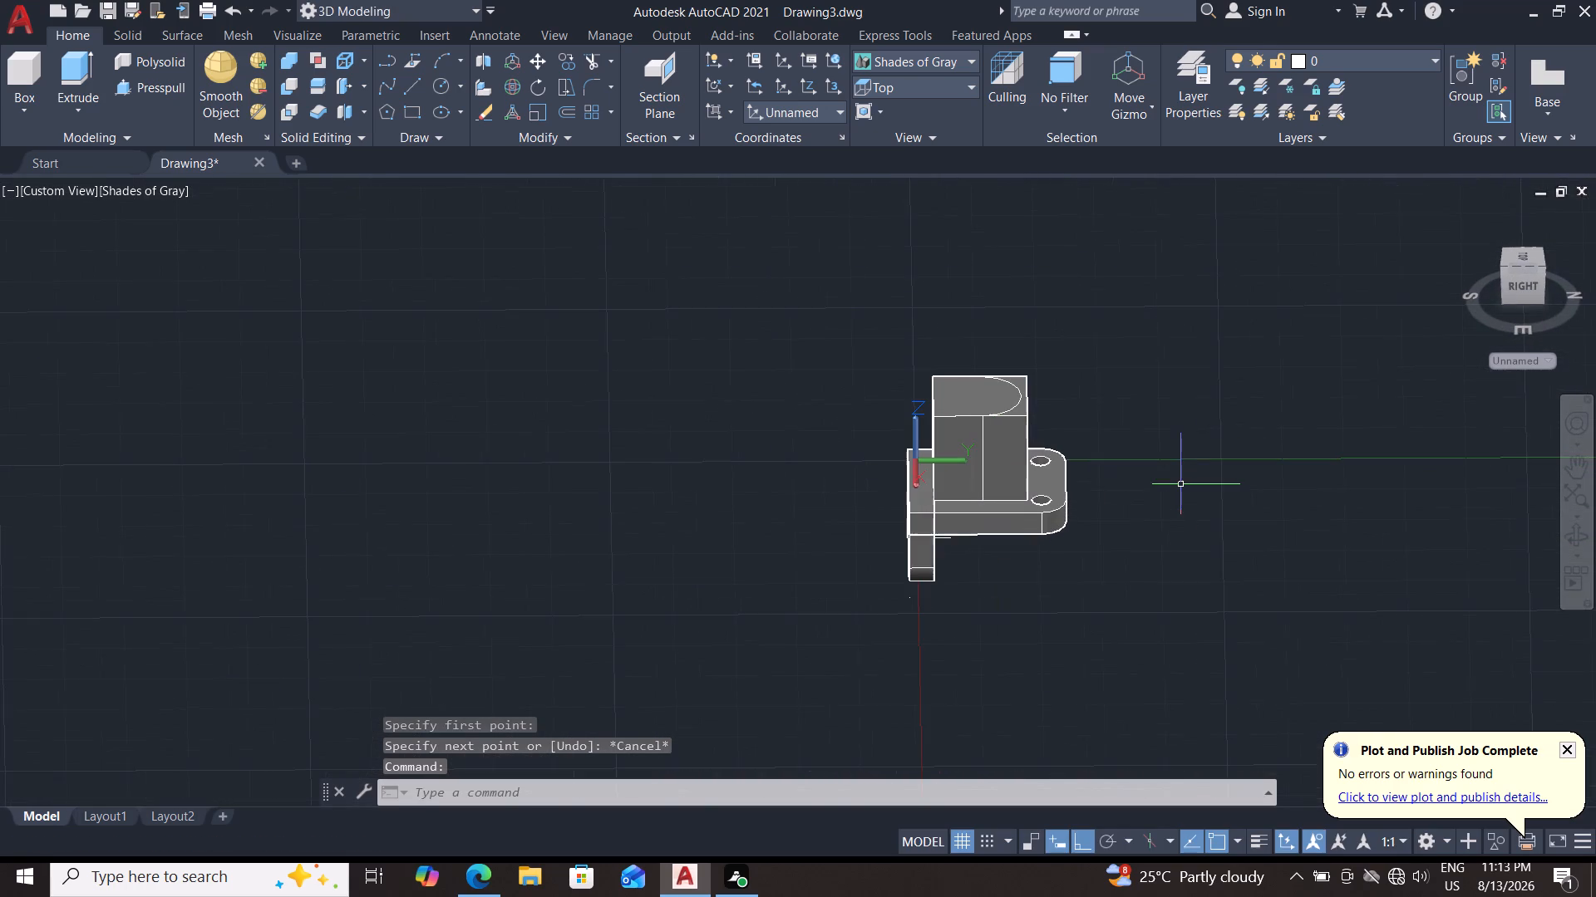
{"action": "middle_click_drag", "start_coordinate": [1183, 483], "coordinate": [942, 482], "text": "shift"}
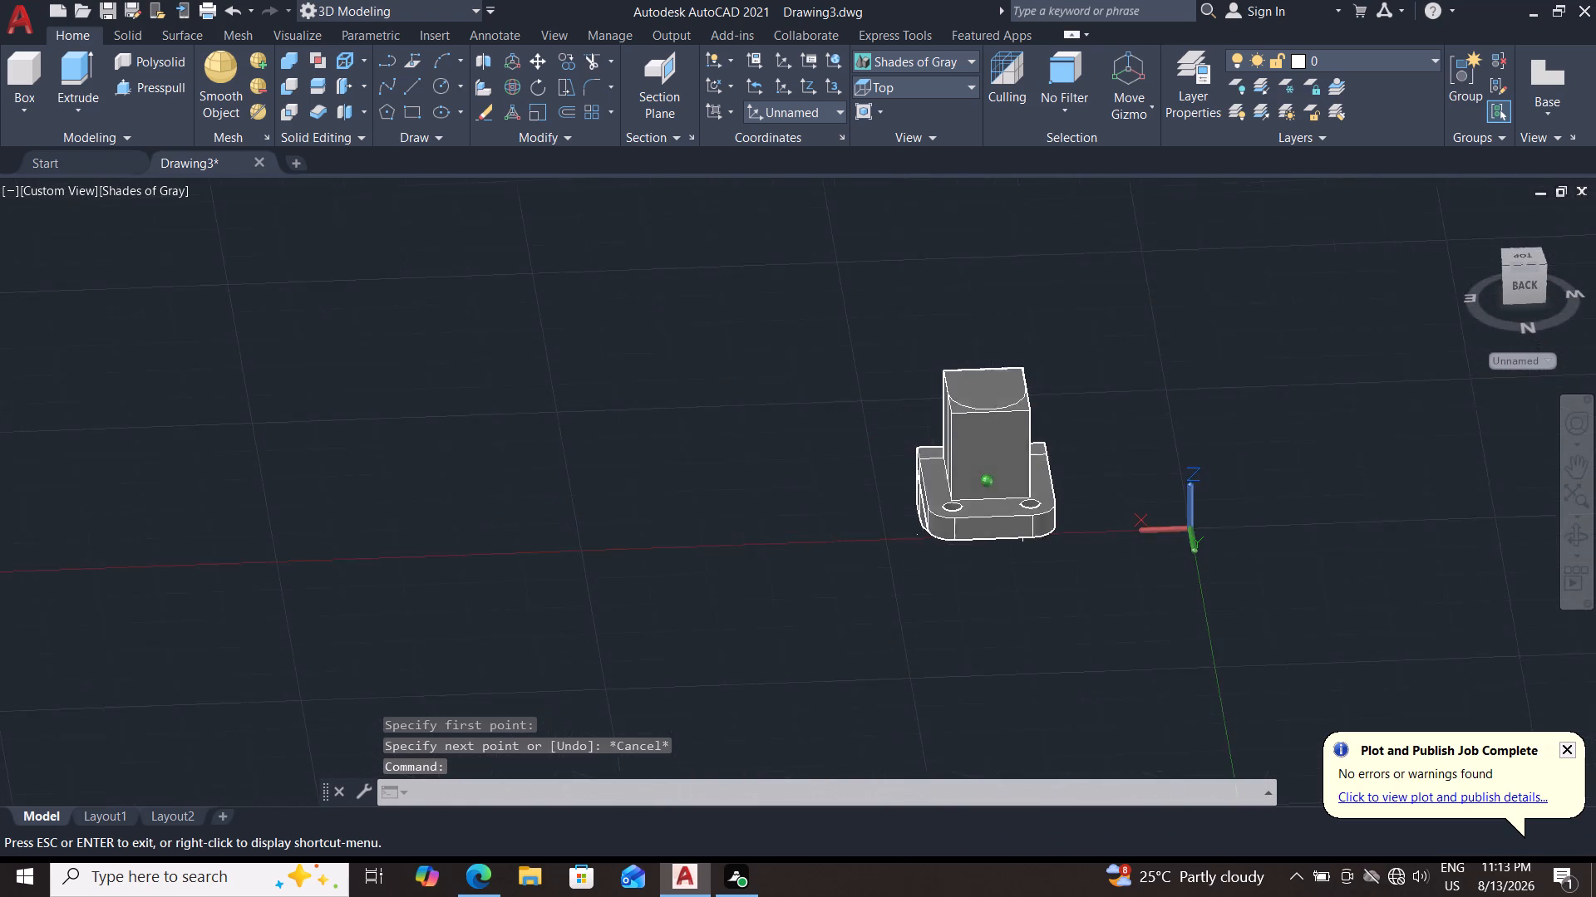
{"action": "middle_click_drag", "start_coordinate": [942, 482], "coordinate": [940, 462], "text": "shift"}
{"action": "middle_click", "coordinate": [940, 462], "text": "shift"}
{"action": "scroll", "coordinate": [1313, 463], "scroll_direction": "down", "scroll_amount": 1}
{"action": "middle_click_drag", "start_coordinate": [1314, 473], "coordinate": [1142, 588], "text": "shift"}
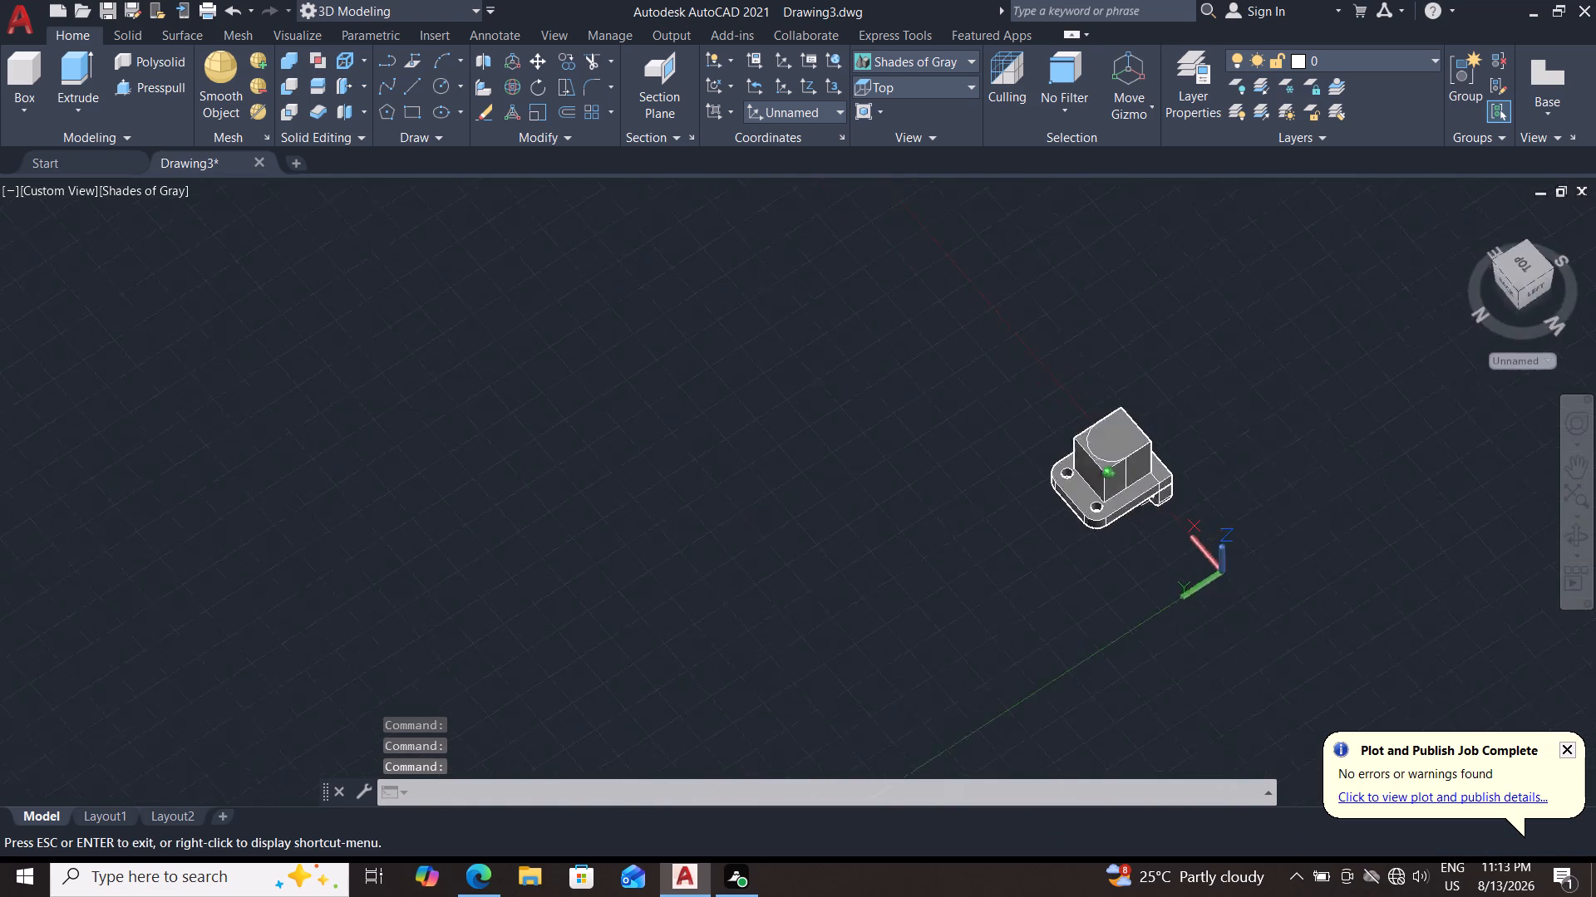
{"action": "middle_click_drag", "start_coordinate": [1142, 588], "coordinate": [800, 597], "text": "shift"}
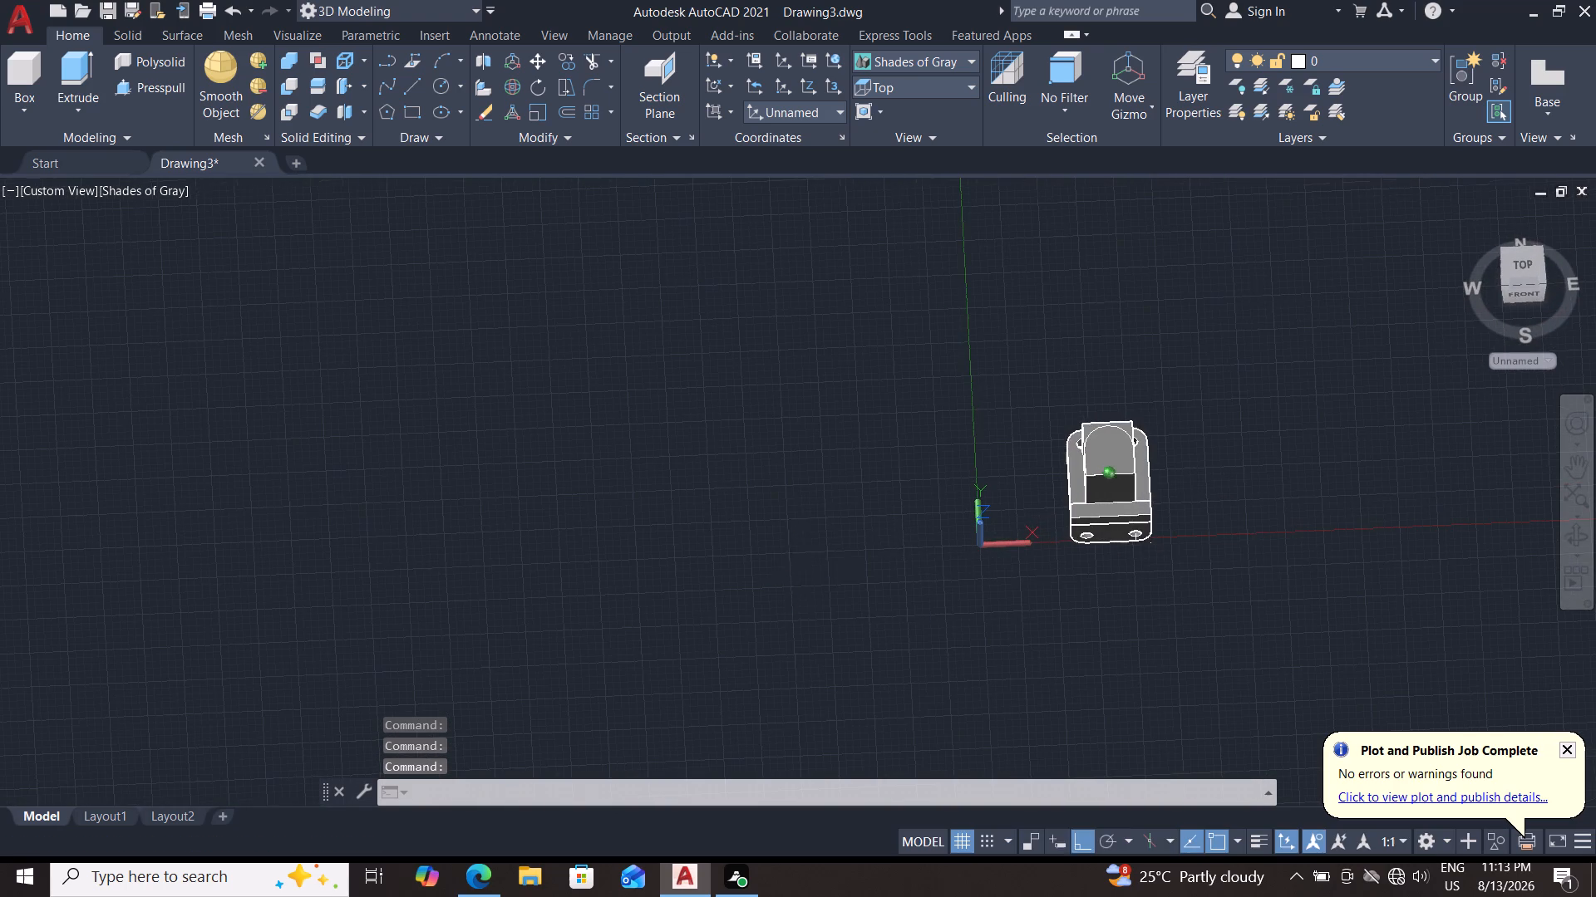
{"action": "scroll", "coordinate": [1381, 569], "scroll_direction": "up", "scroll_amount": 3}
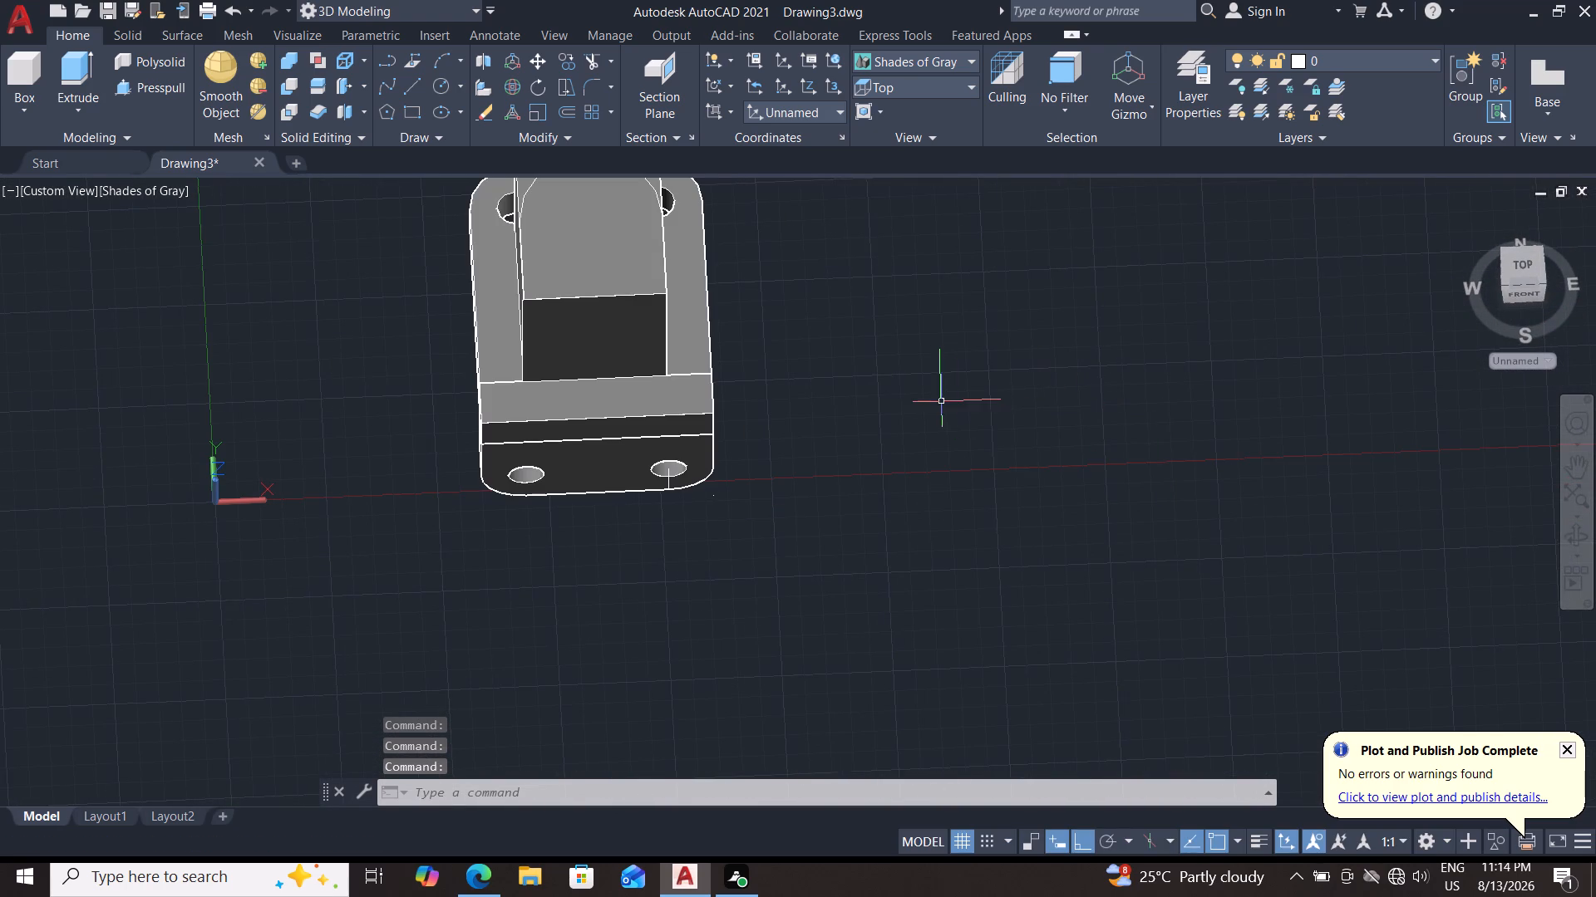
{"action": "middle_click_drag", "start_coordinate": [942, 404], "coordinate": [1004, 815]}
{"action": "middle_click_drag", "start_coordinate": [812, 592], "coordinate": [903, 587], "text": "shift"}
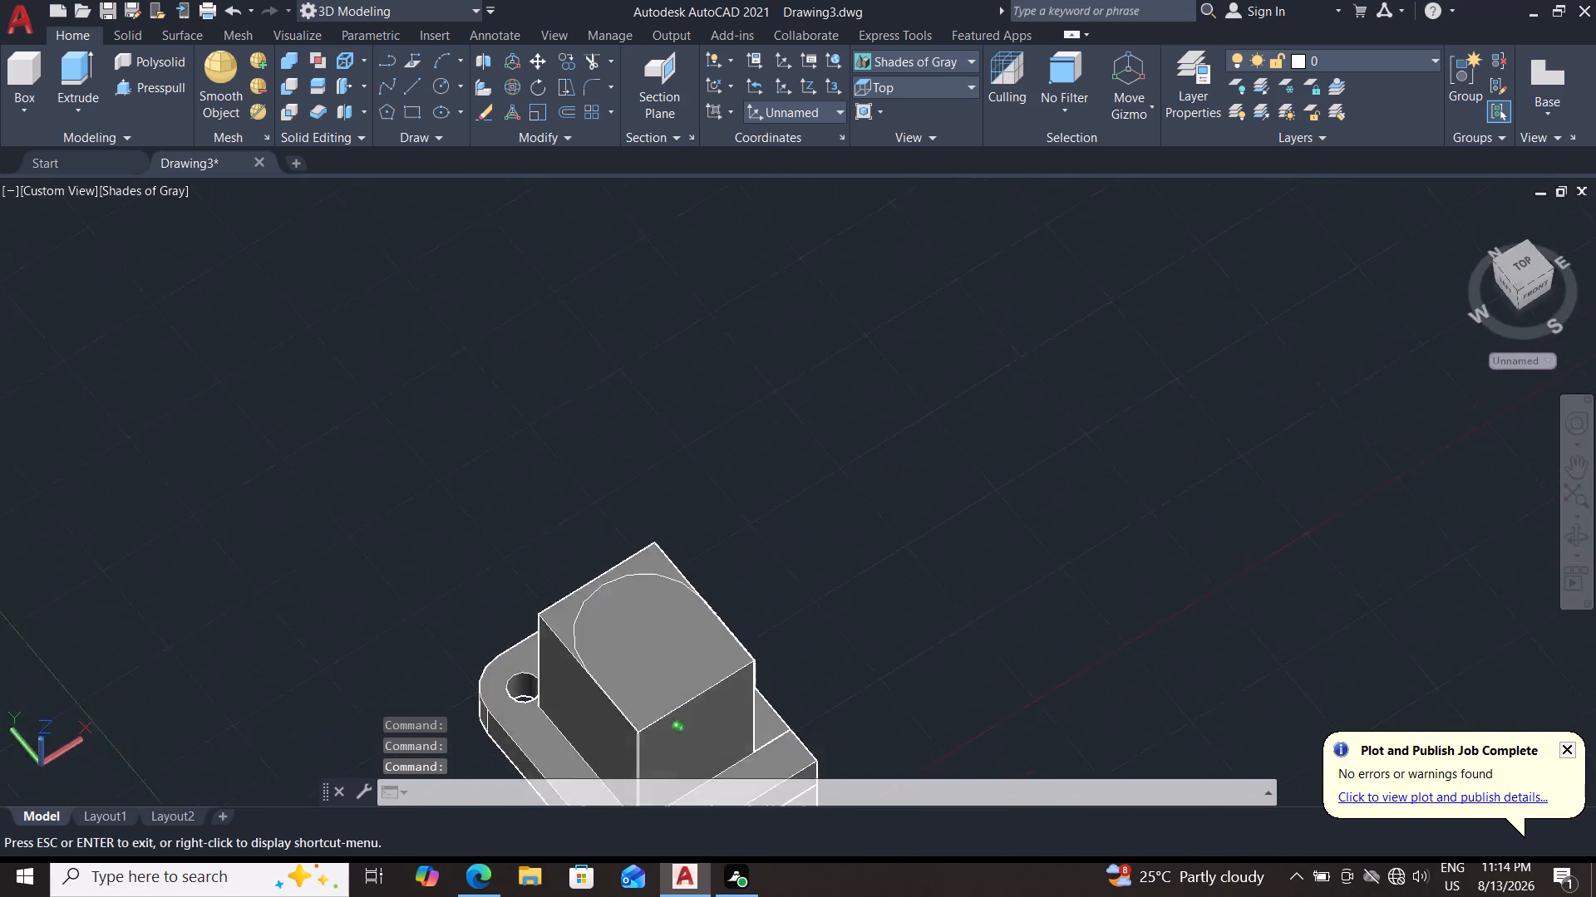
{"action": "middle_click_drag", "start_coordinate": [903, 587], "coordinate": [824, 636], "text": "shift"}
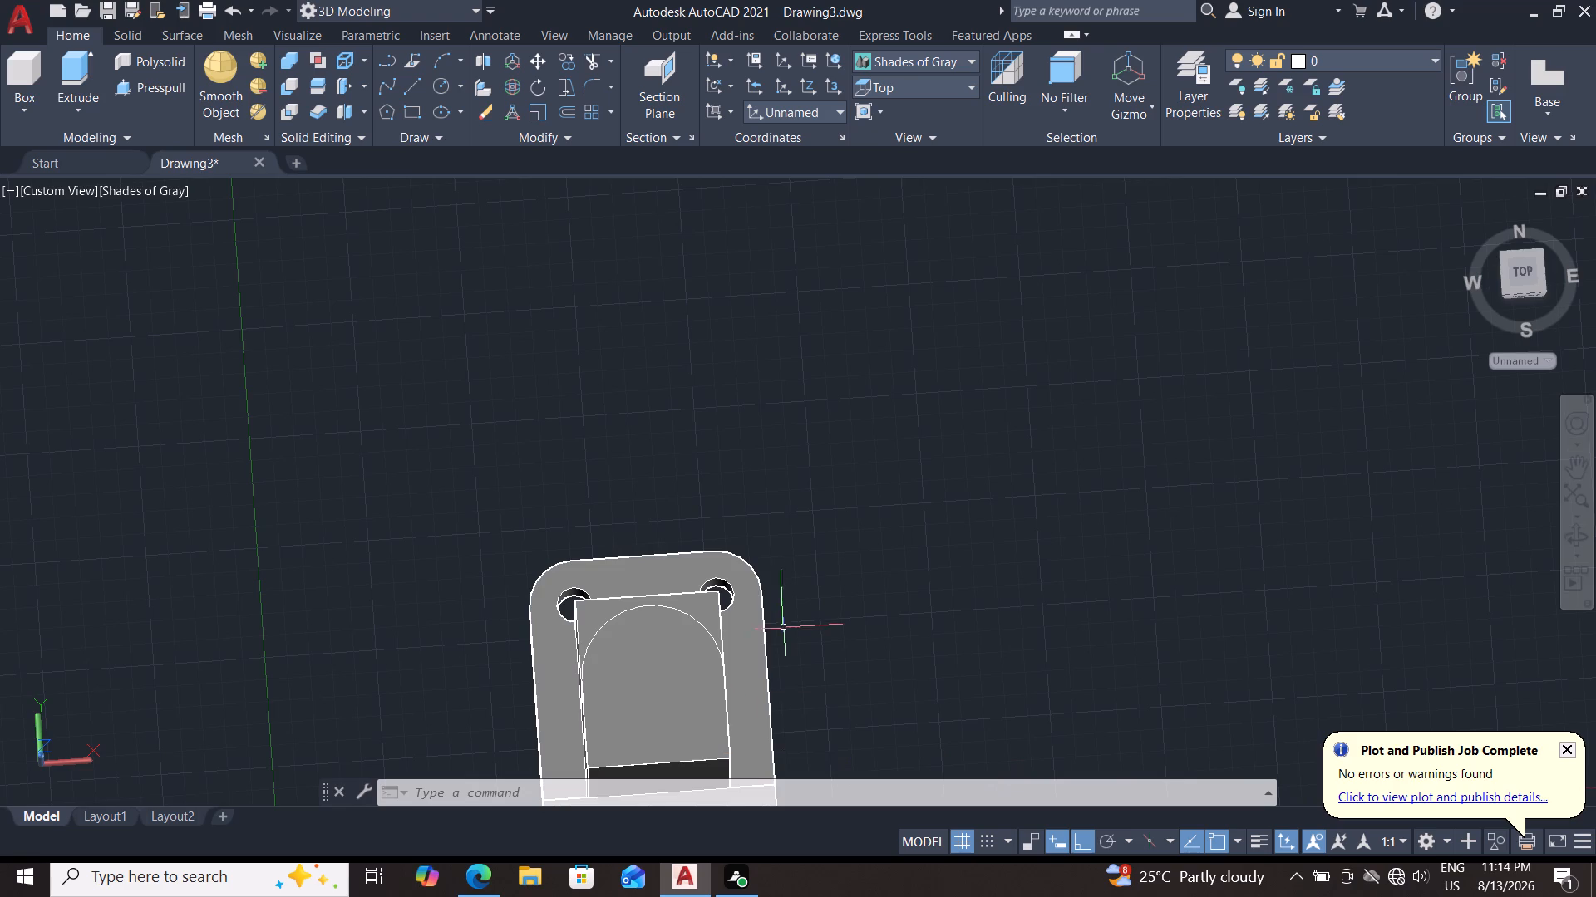
{"action": "scroll", "coordinate": [788, 622], "scroll_direction": "down", "scroll_amount": 2}
{"action": "scroll", "coordinate": [788, 622], "scroll_direction": "up", "scroll_amount": 1}
{"action": "middle_click_drag", "start_coordinate": [796, 634], "coordinate": [899, 526]}
{"action": "scroll", "coordinate": [899, 522], "scroll_direction": "up", "scroll_amount": 1}
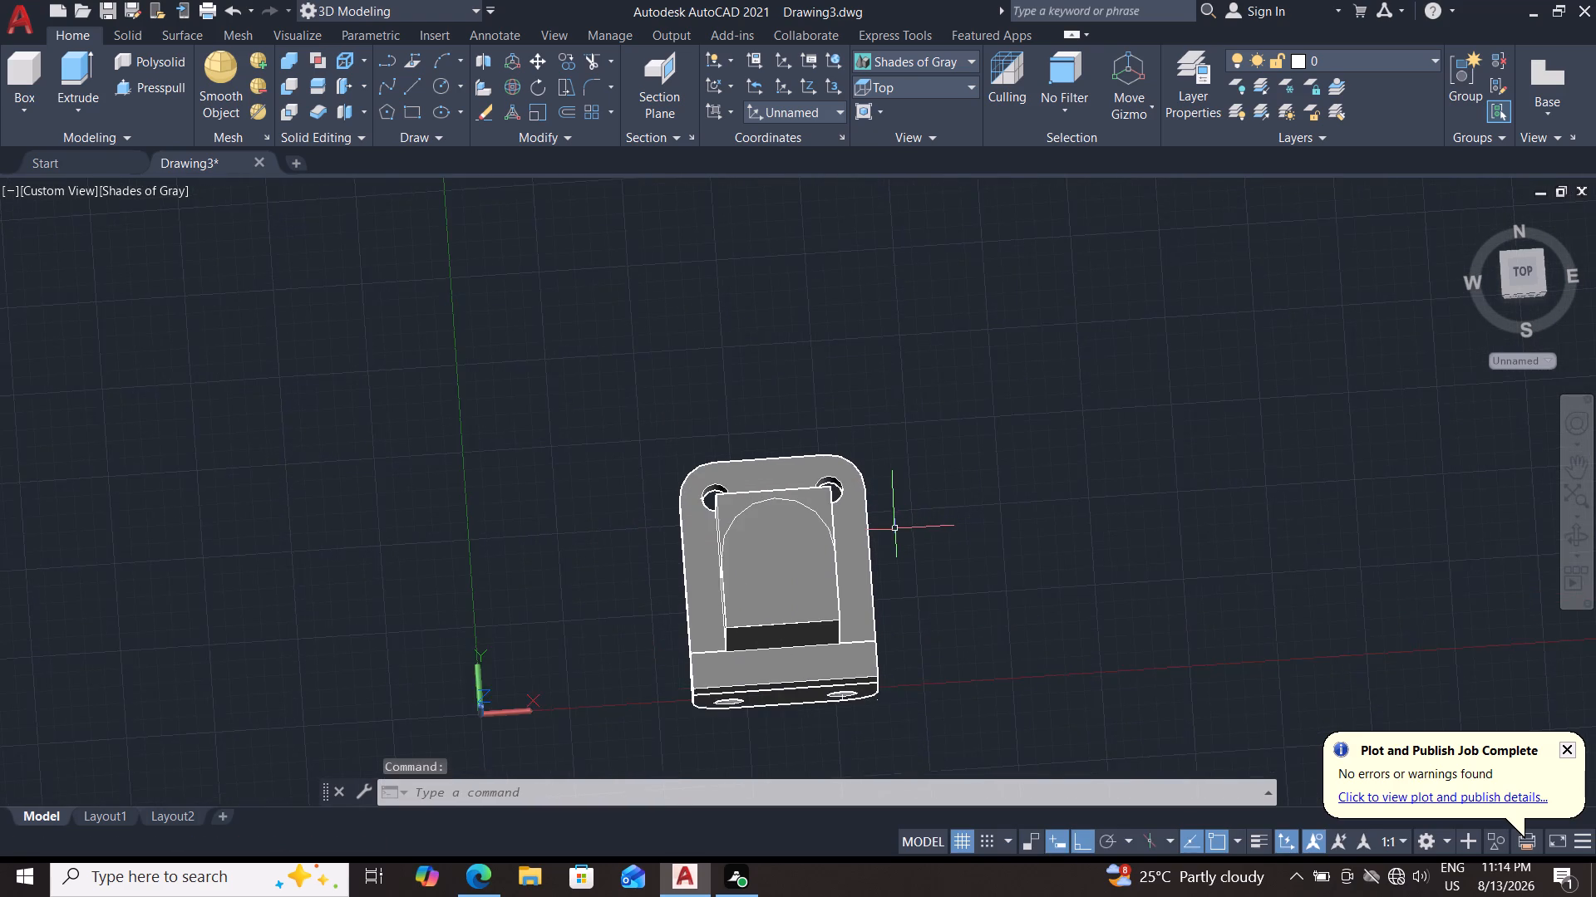
{"action": "scroll", "coordinate": [895, 529], "scroll_direction": "up", "scroll_amount": 1}
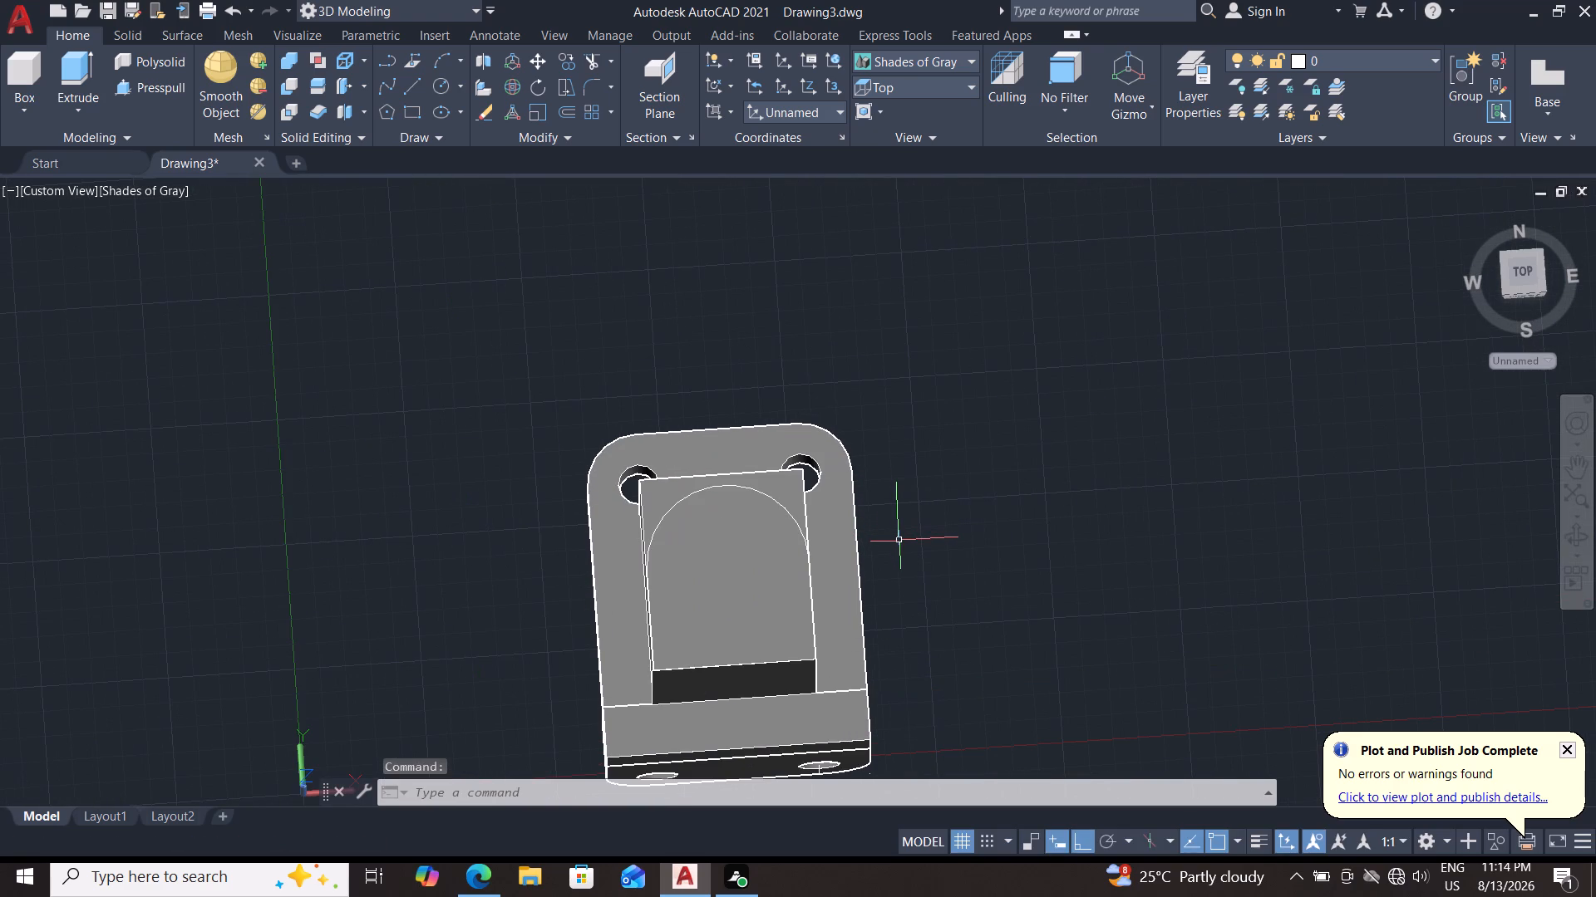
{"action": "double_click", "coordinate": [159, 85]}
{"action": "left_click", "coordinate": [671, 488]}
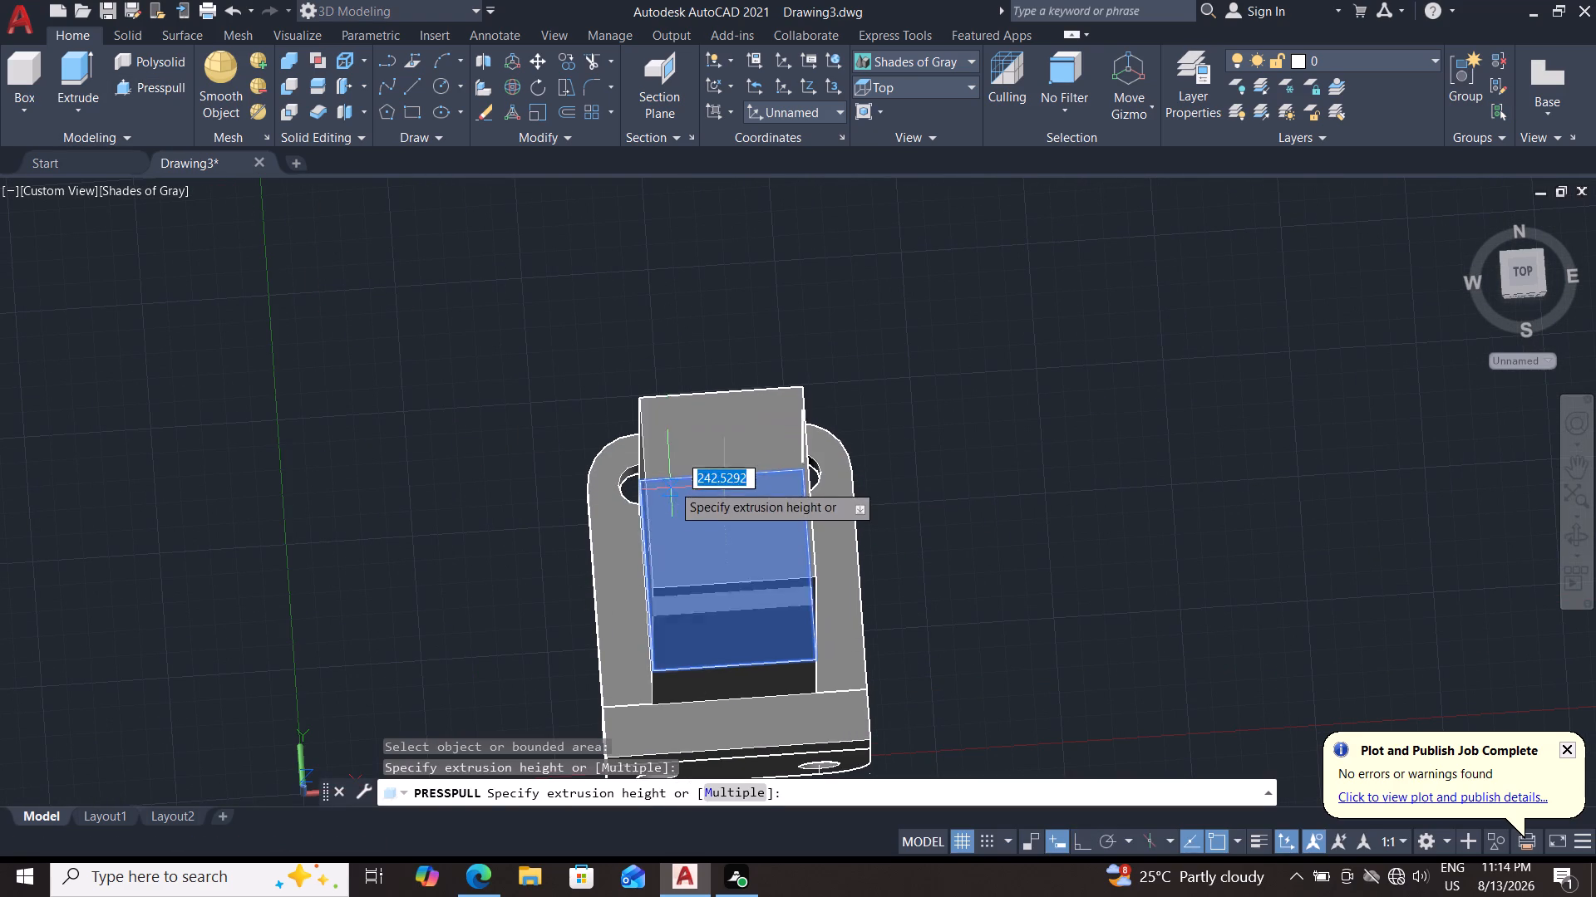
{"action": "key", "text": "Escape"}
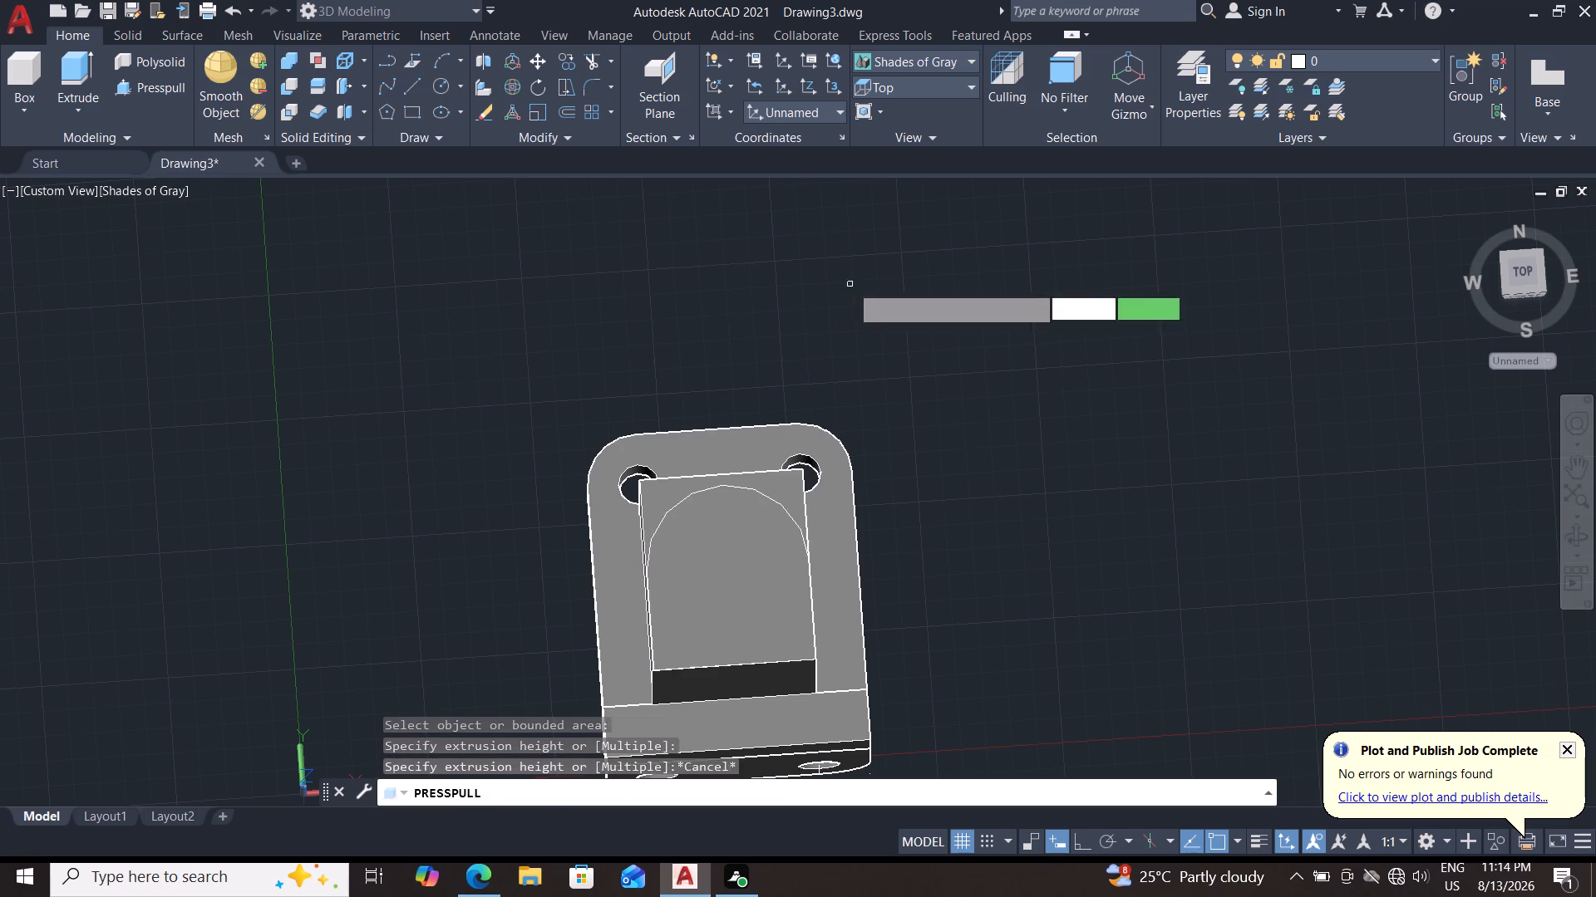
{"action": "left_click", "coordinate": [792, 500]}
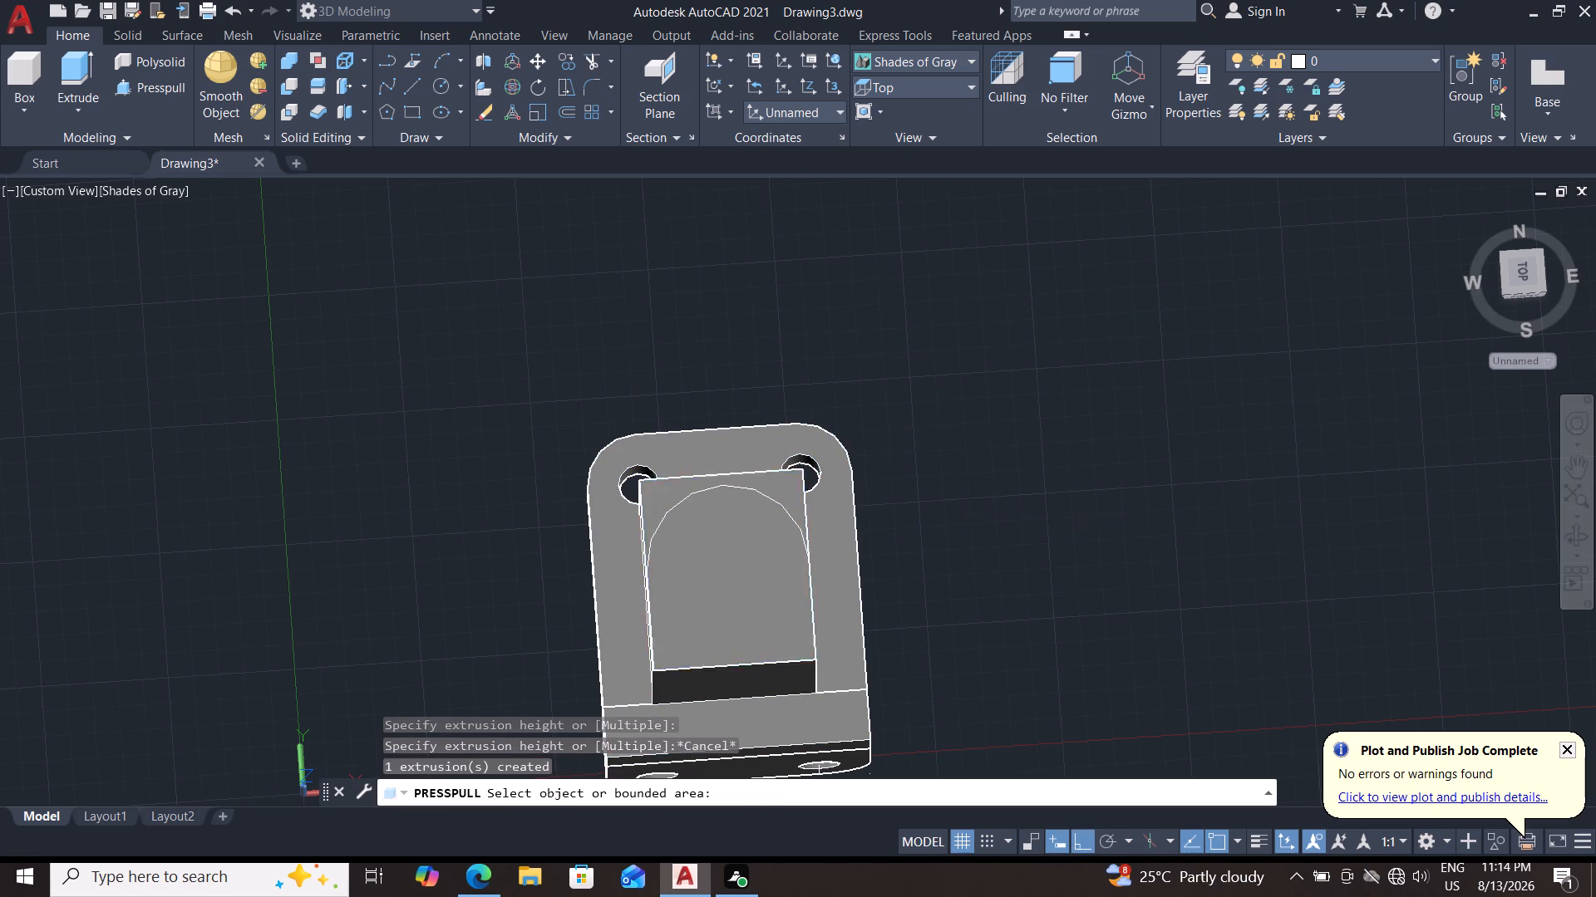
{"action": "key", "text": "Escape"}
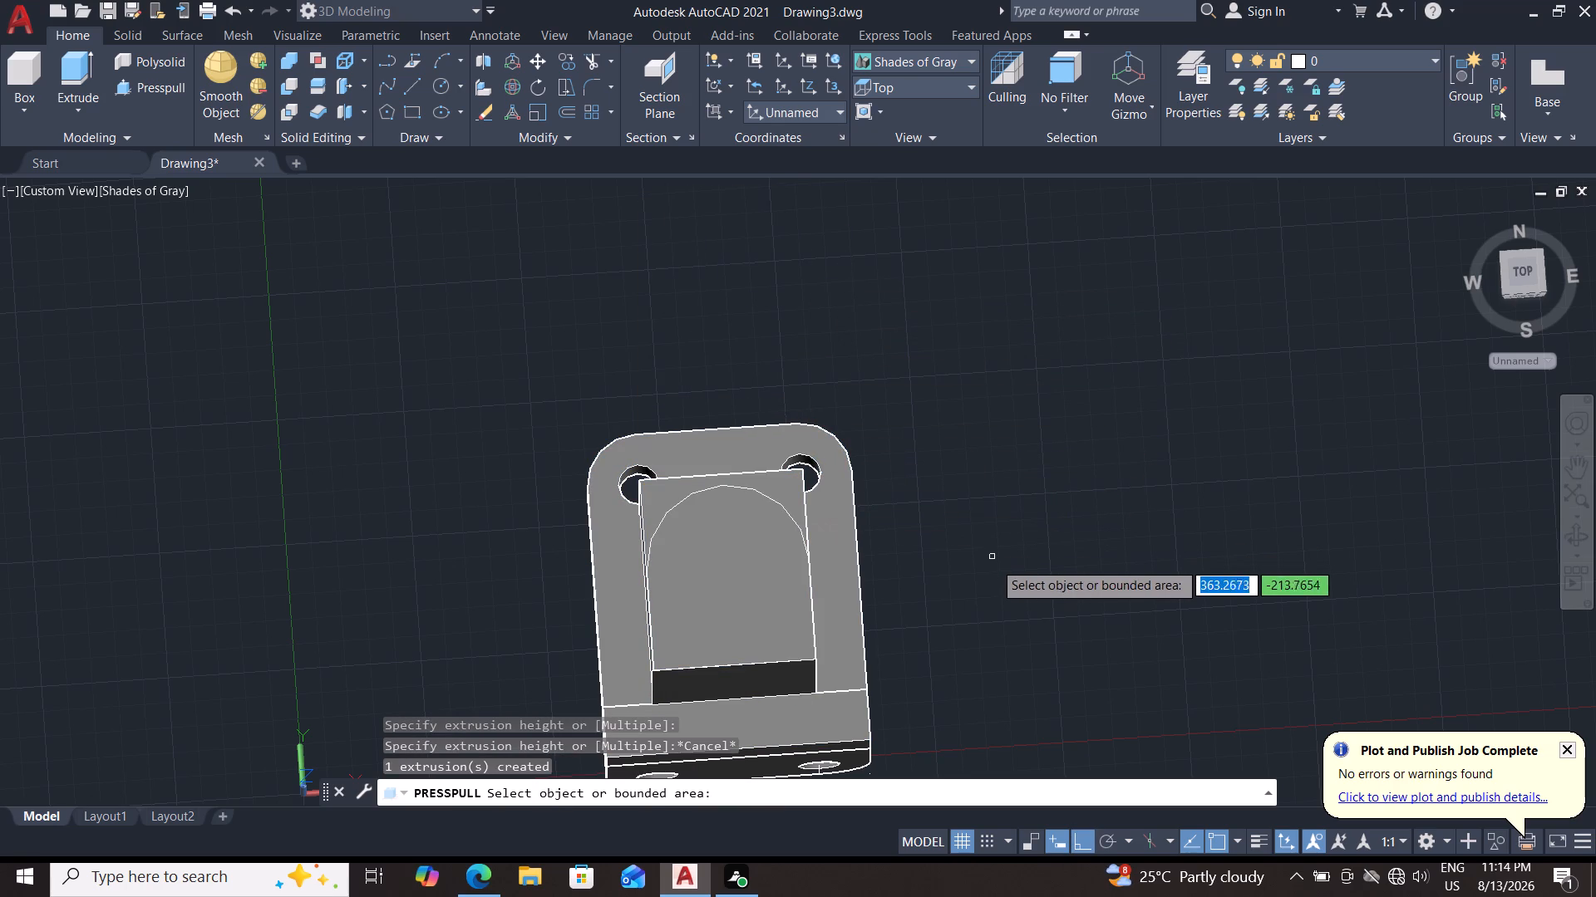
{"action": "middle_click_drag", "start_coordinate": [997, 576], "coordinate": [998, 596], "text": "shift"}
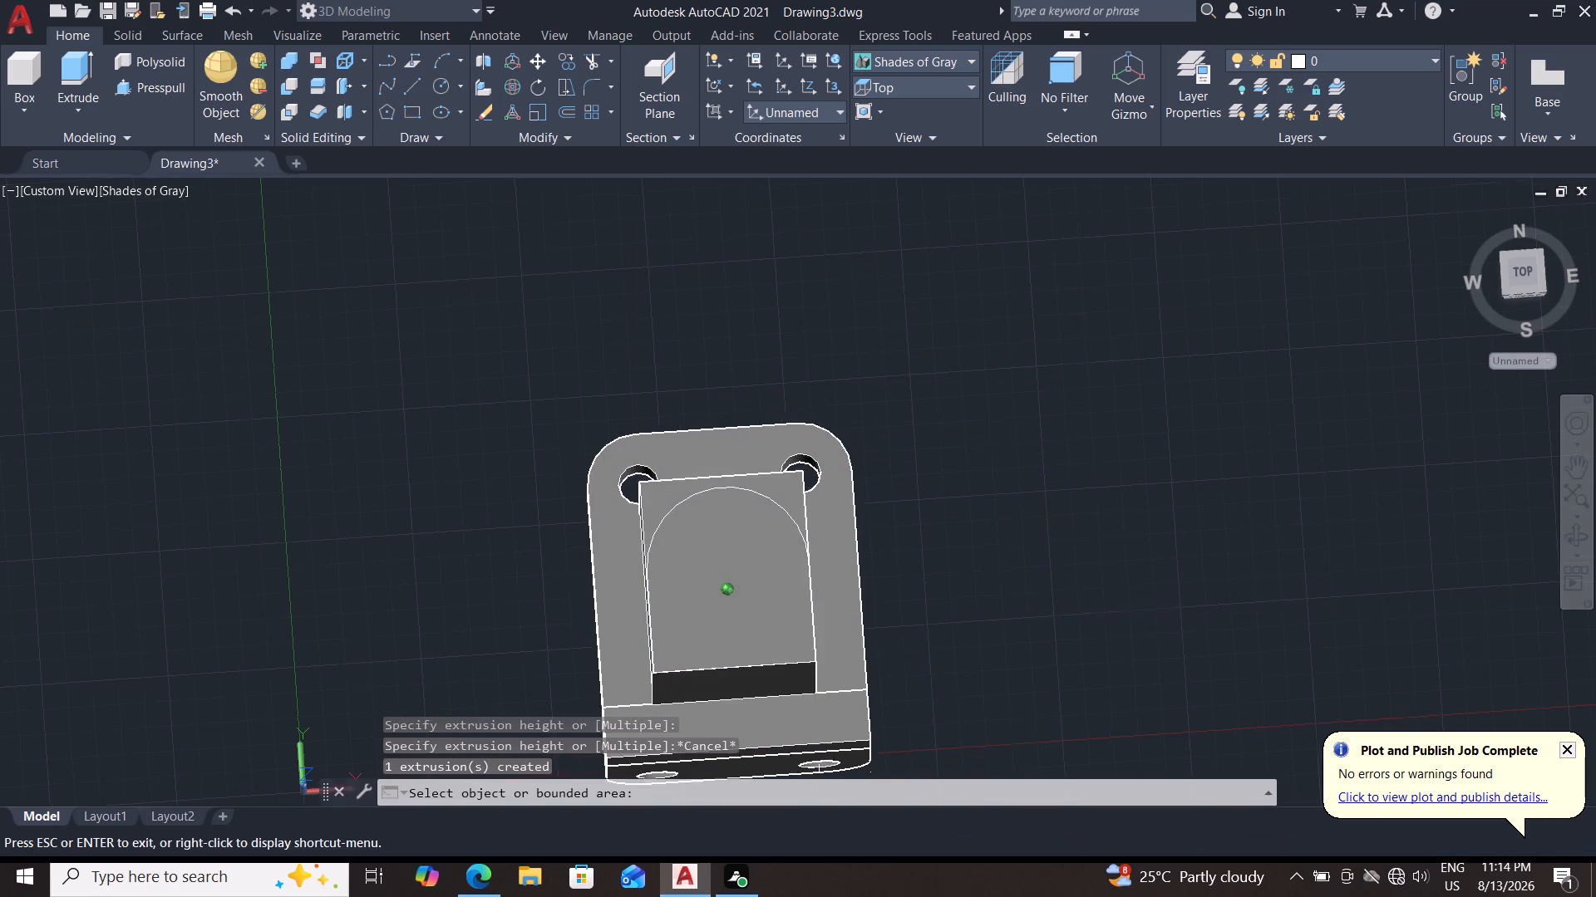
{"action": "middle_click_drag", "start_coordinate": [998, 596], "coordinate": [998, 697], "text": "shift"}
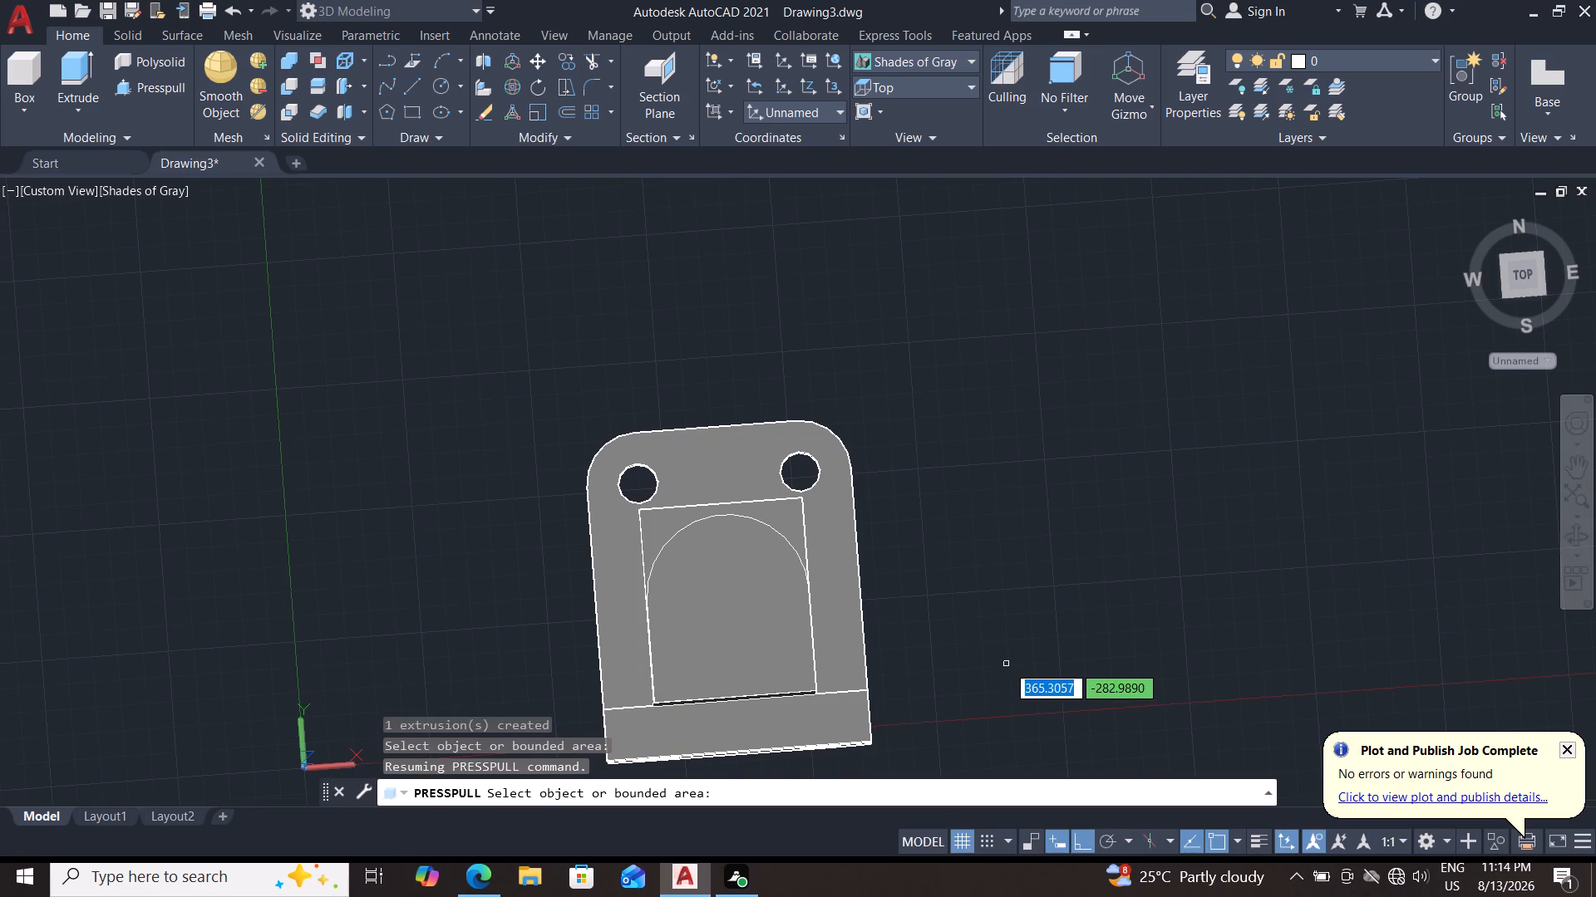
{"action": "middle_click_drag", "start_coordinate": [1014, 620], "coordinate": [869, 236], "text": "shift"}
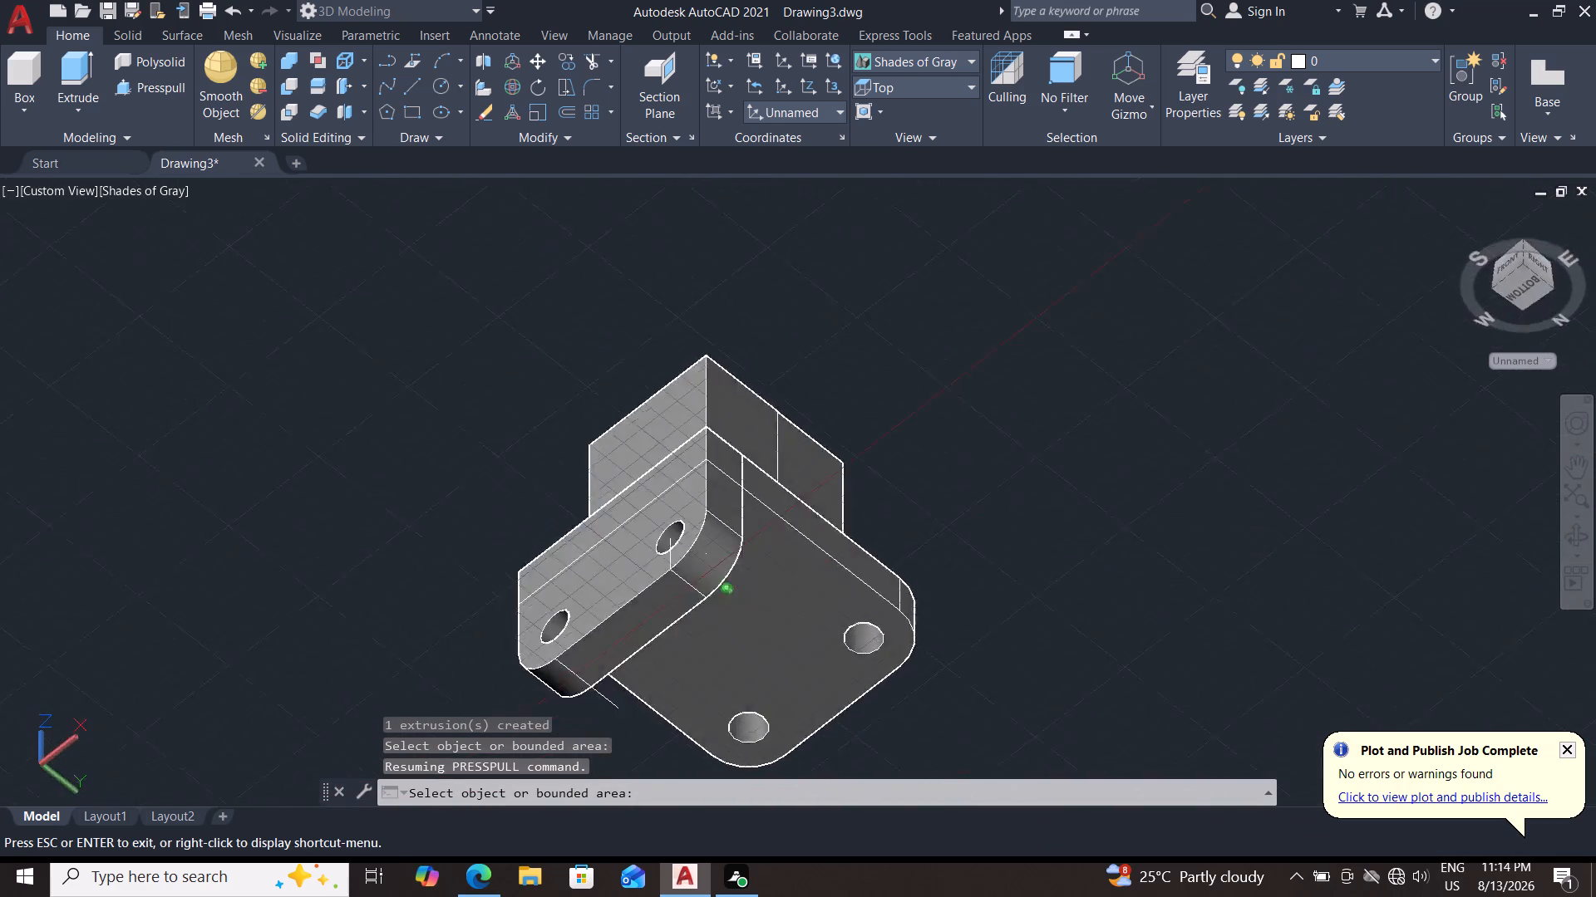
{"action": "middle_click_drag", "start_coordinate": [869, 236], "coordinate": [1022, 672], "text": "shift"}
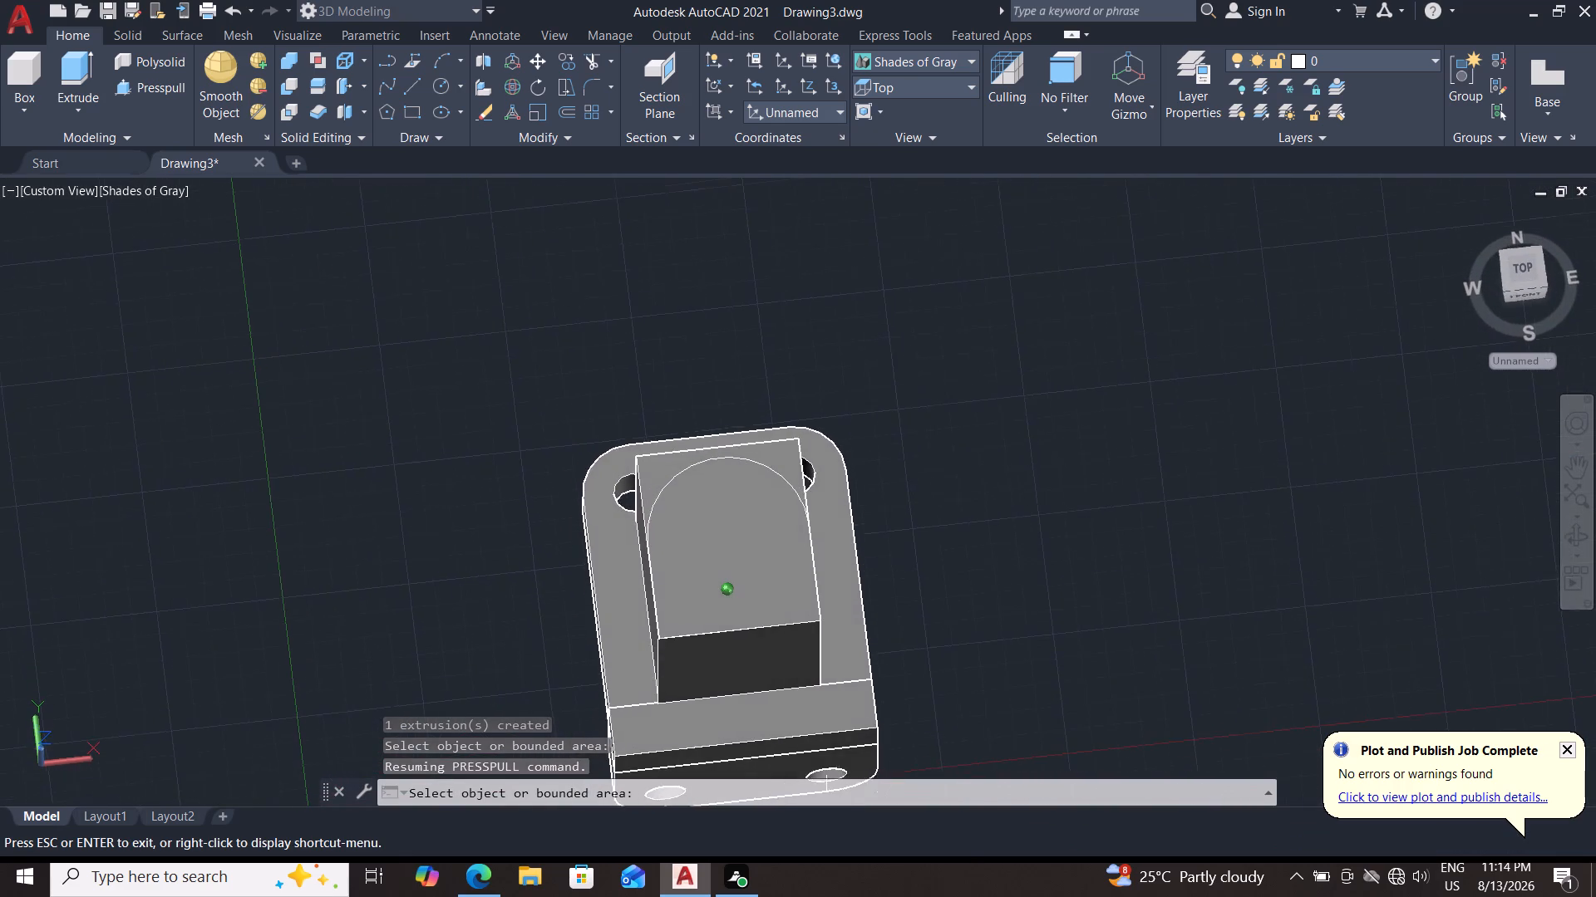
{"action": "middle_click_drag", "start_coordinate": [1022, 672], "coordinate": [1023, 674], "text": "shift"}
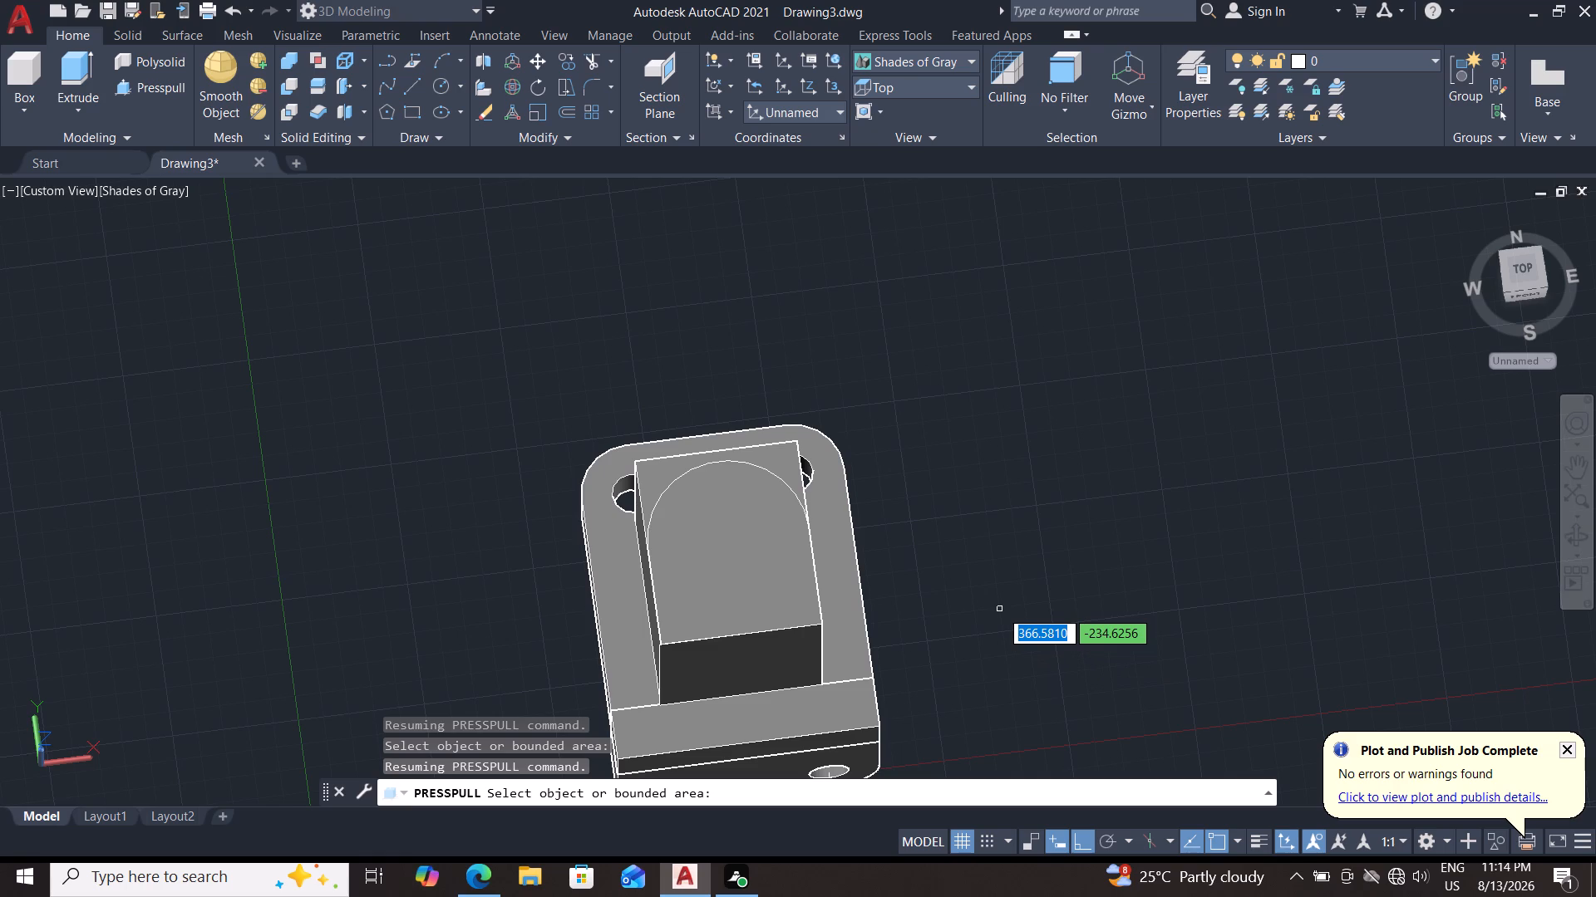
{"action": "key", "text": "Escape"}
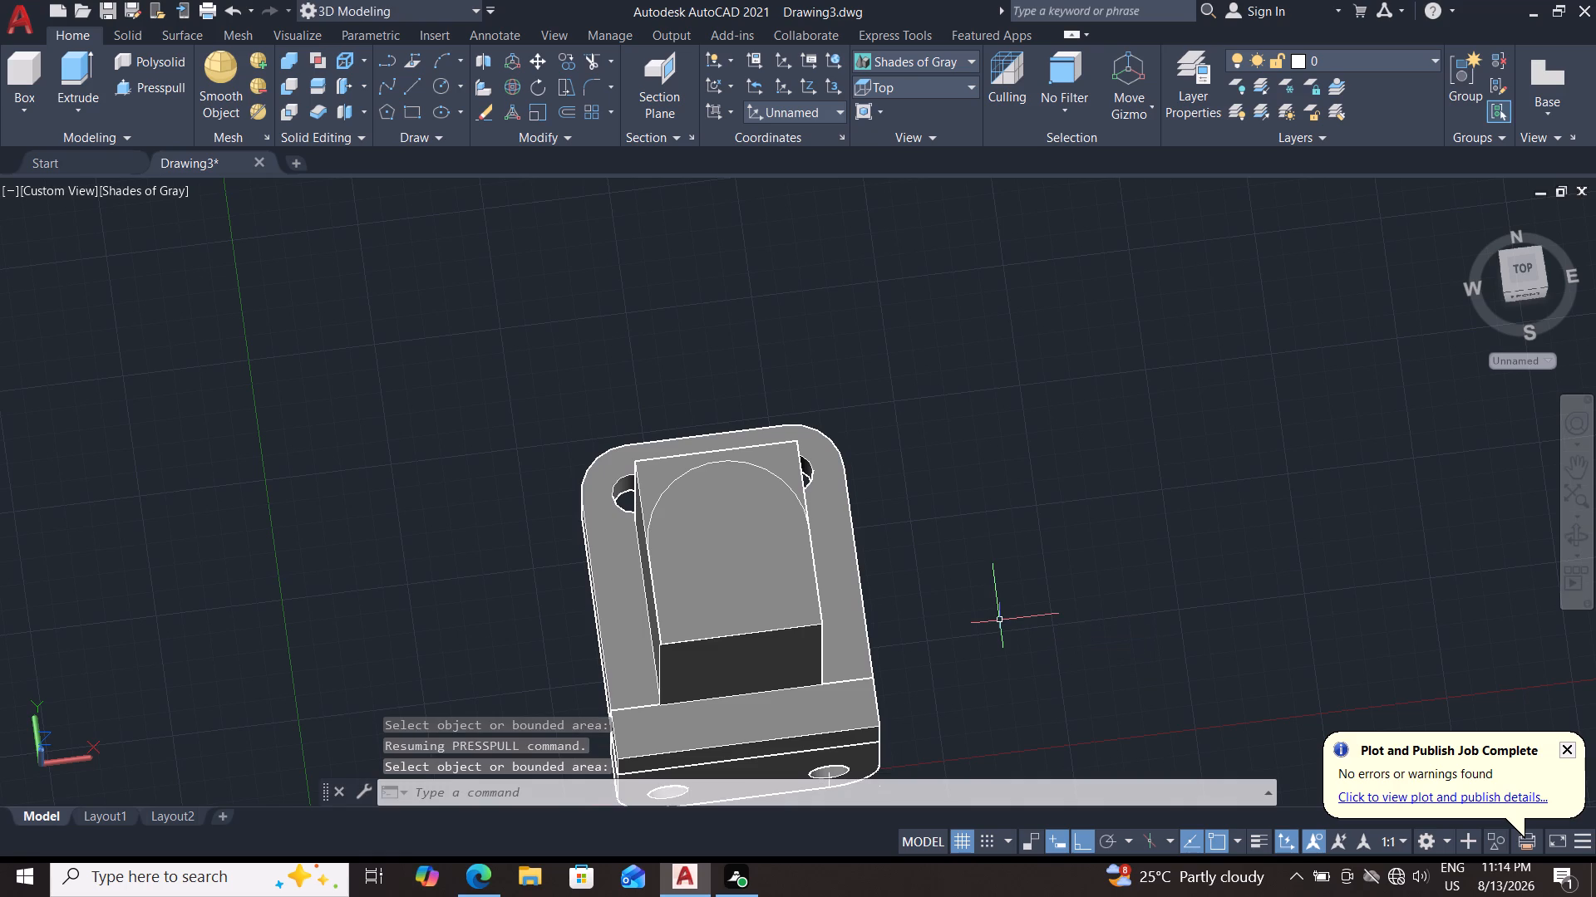
Draw a circle of radius about 39.8 on the block's top face, centred near the arc's centre and reaching the block's side edge.
{"action": "key", "text": "c"}
{"action": "key", "text": "Return"}
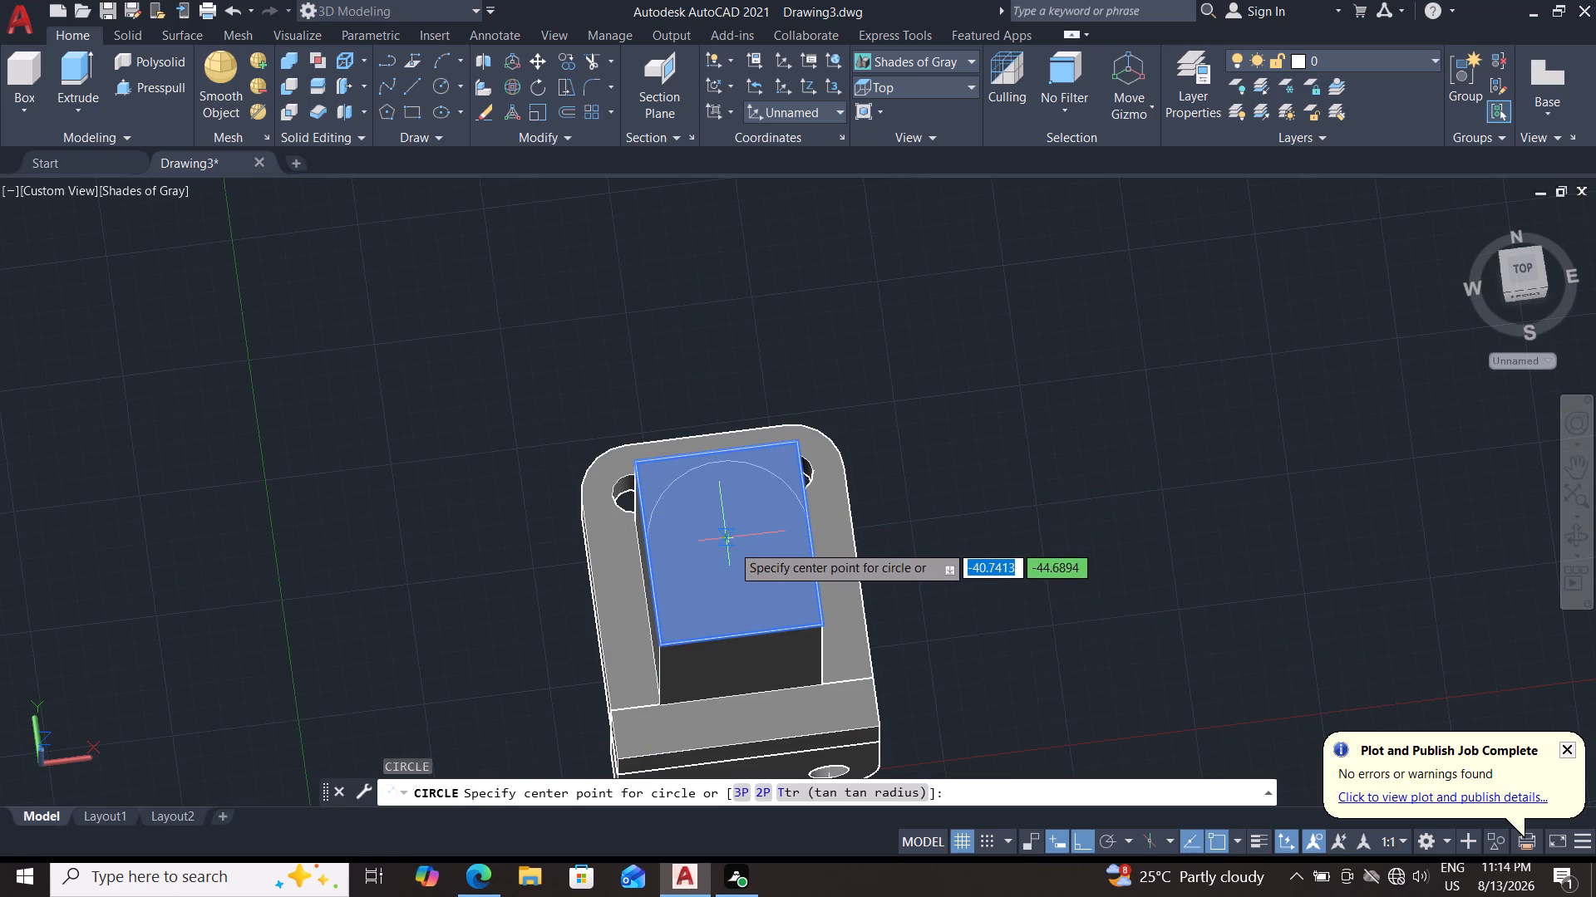
{"action": "scroll", "coordinate": [729, 542], "scroll_direction": "up", "scroll_amount": 3}
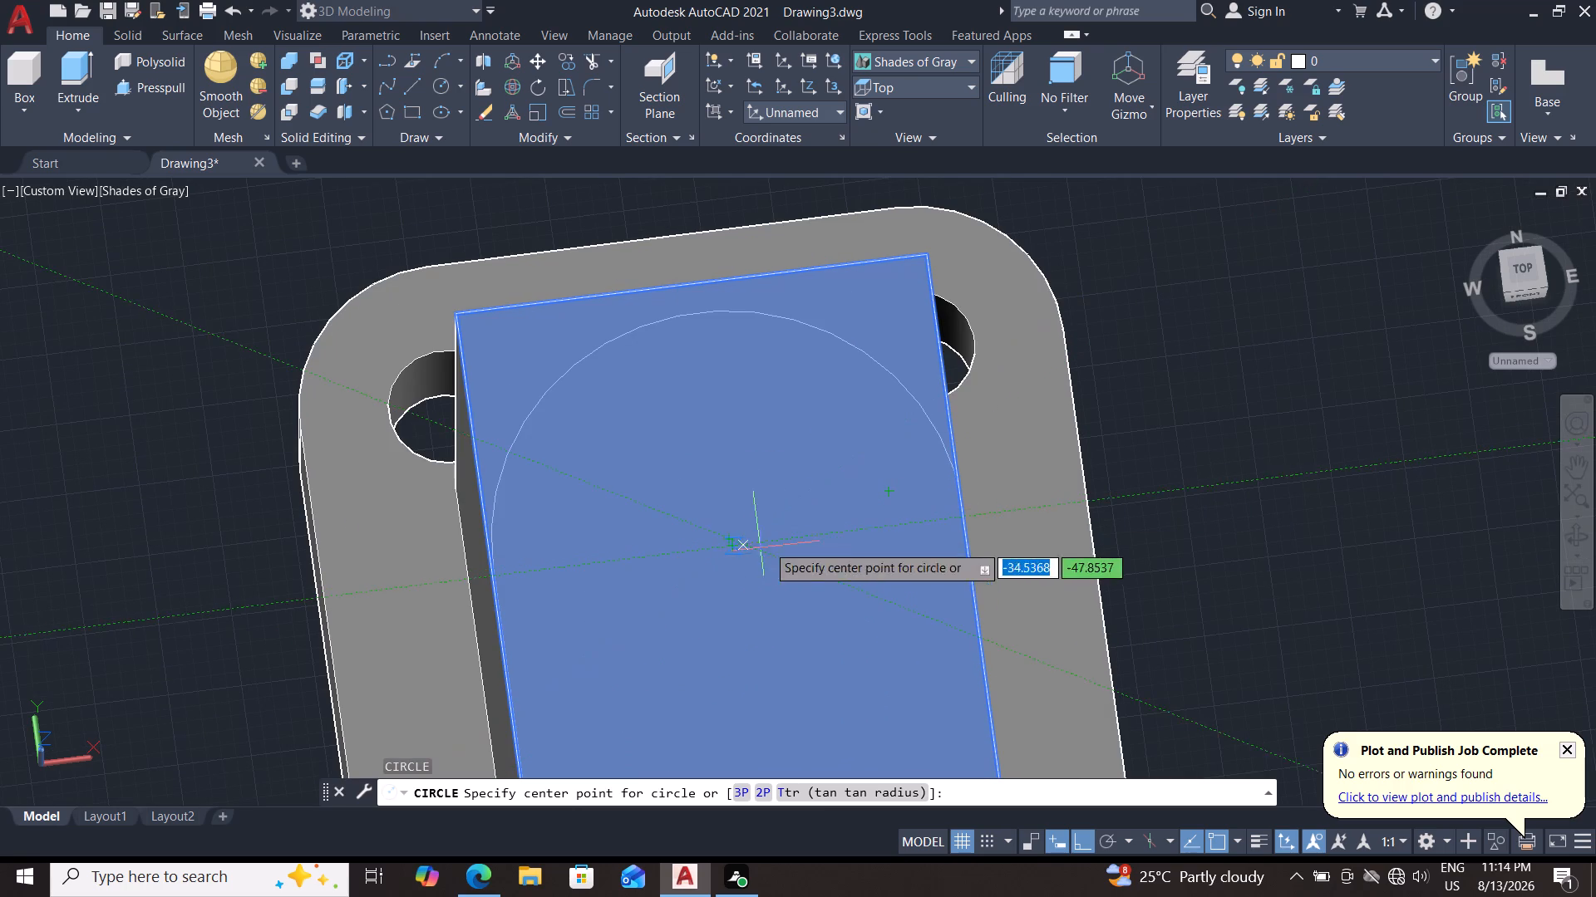
{"action": "left_click", "coordinate": [734, 546]}
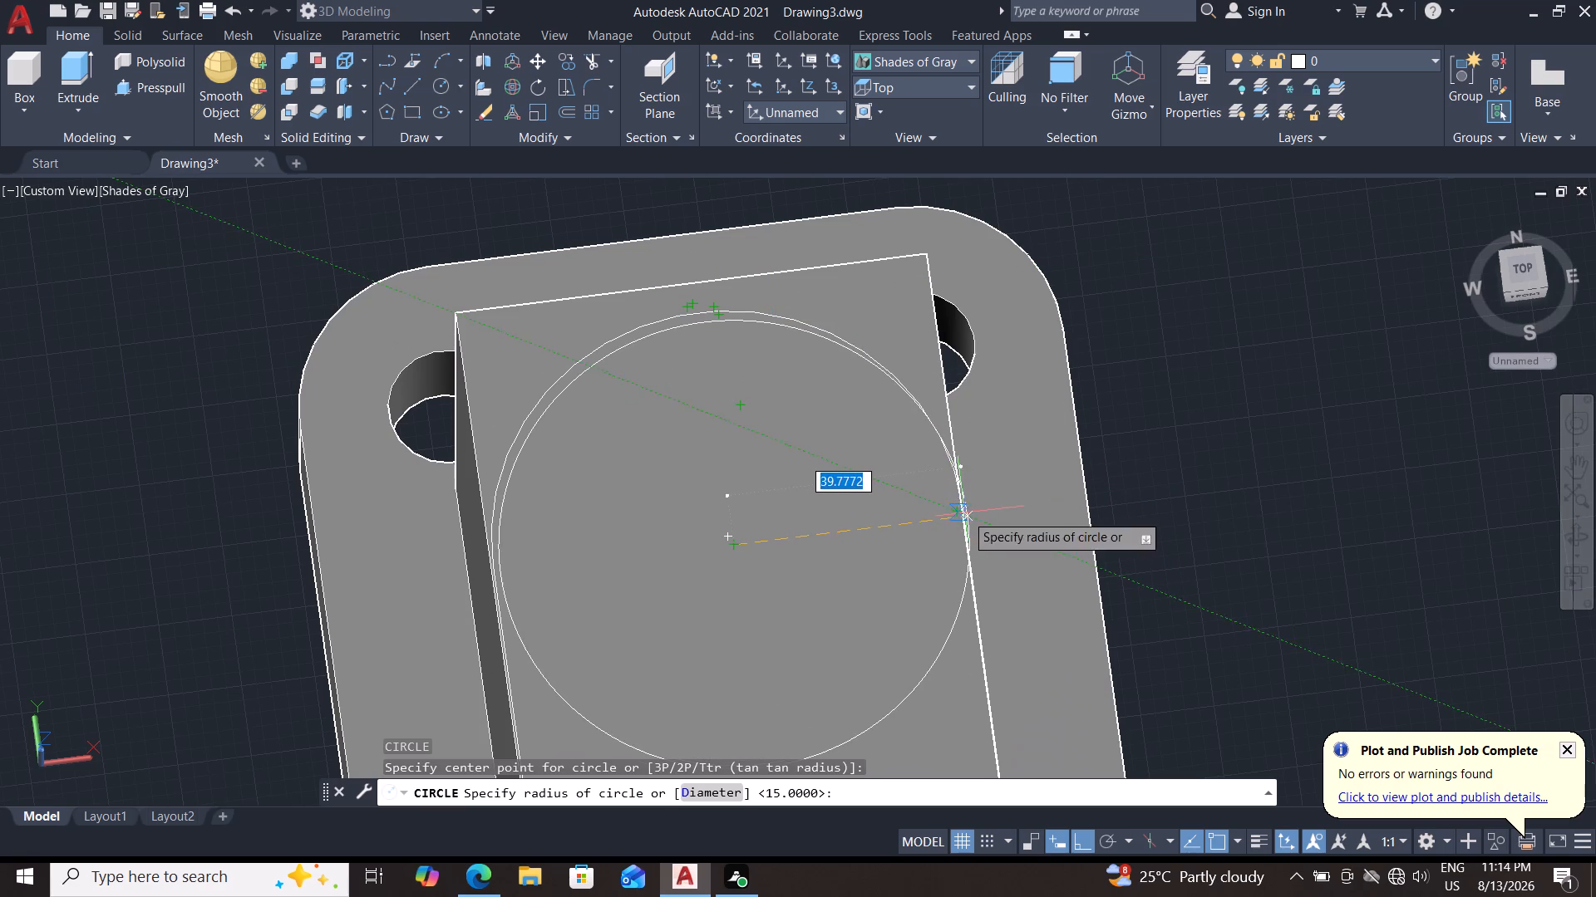
{"action": "left_click", "coordinate": [965, 513]}
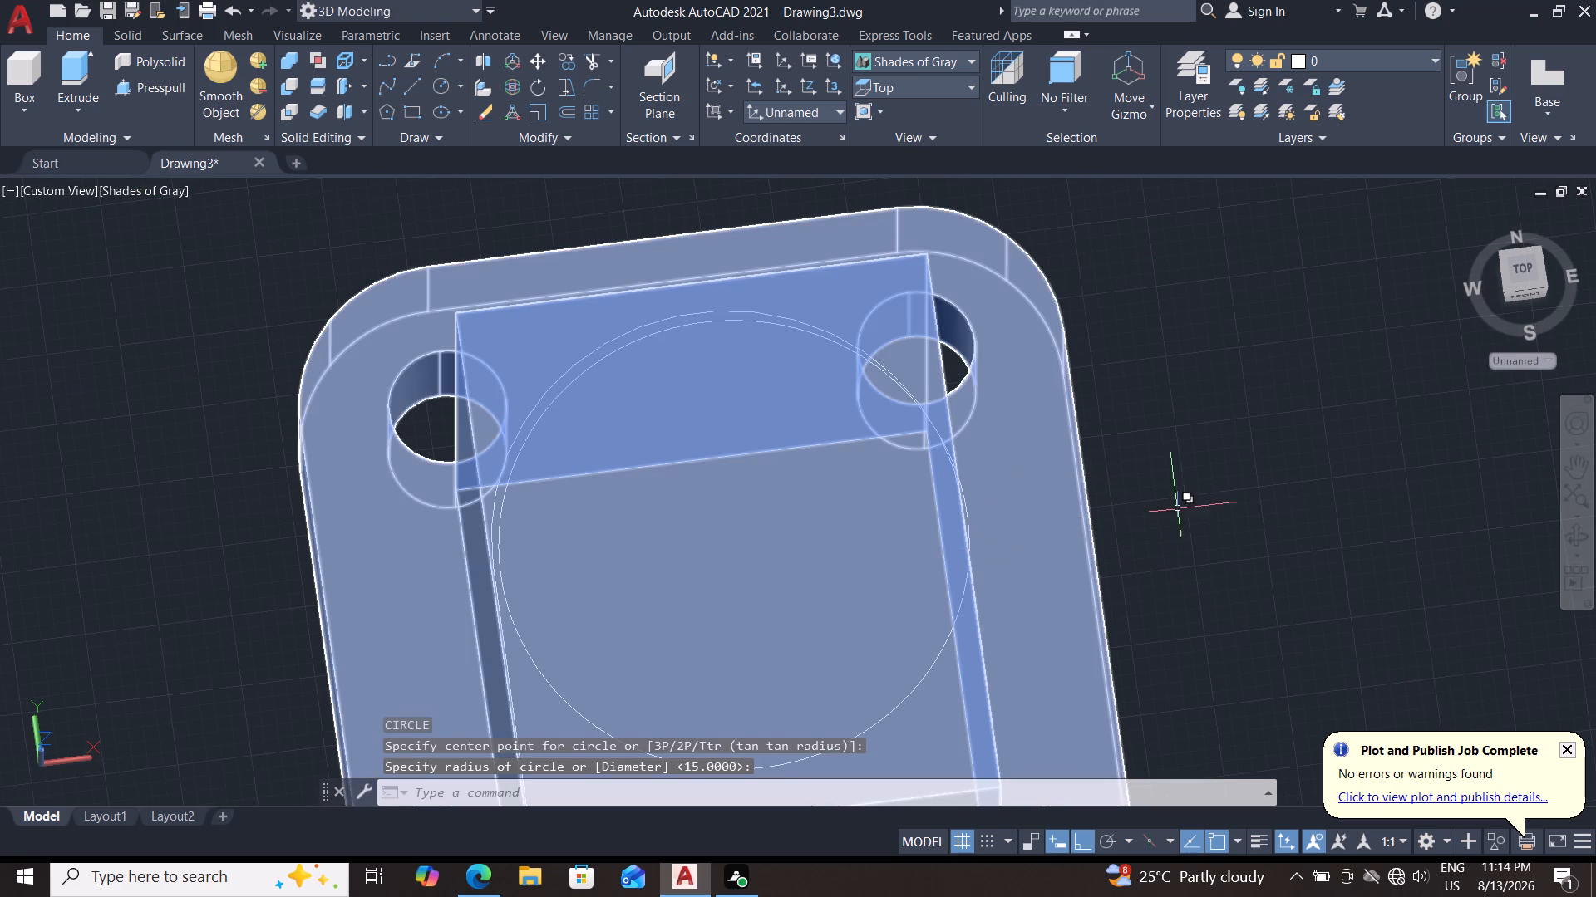
Delete the circle of radius about 39.8 from the block's top face.
{"action": "key", "text": "Escape"}
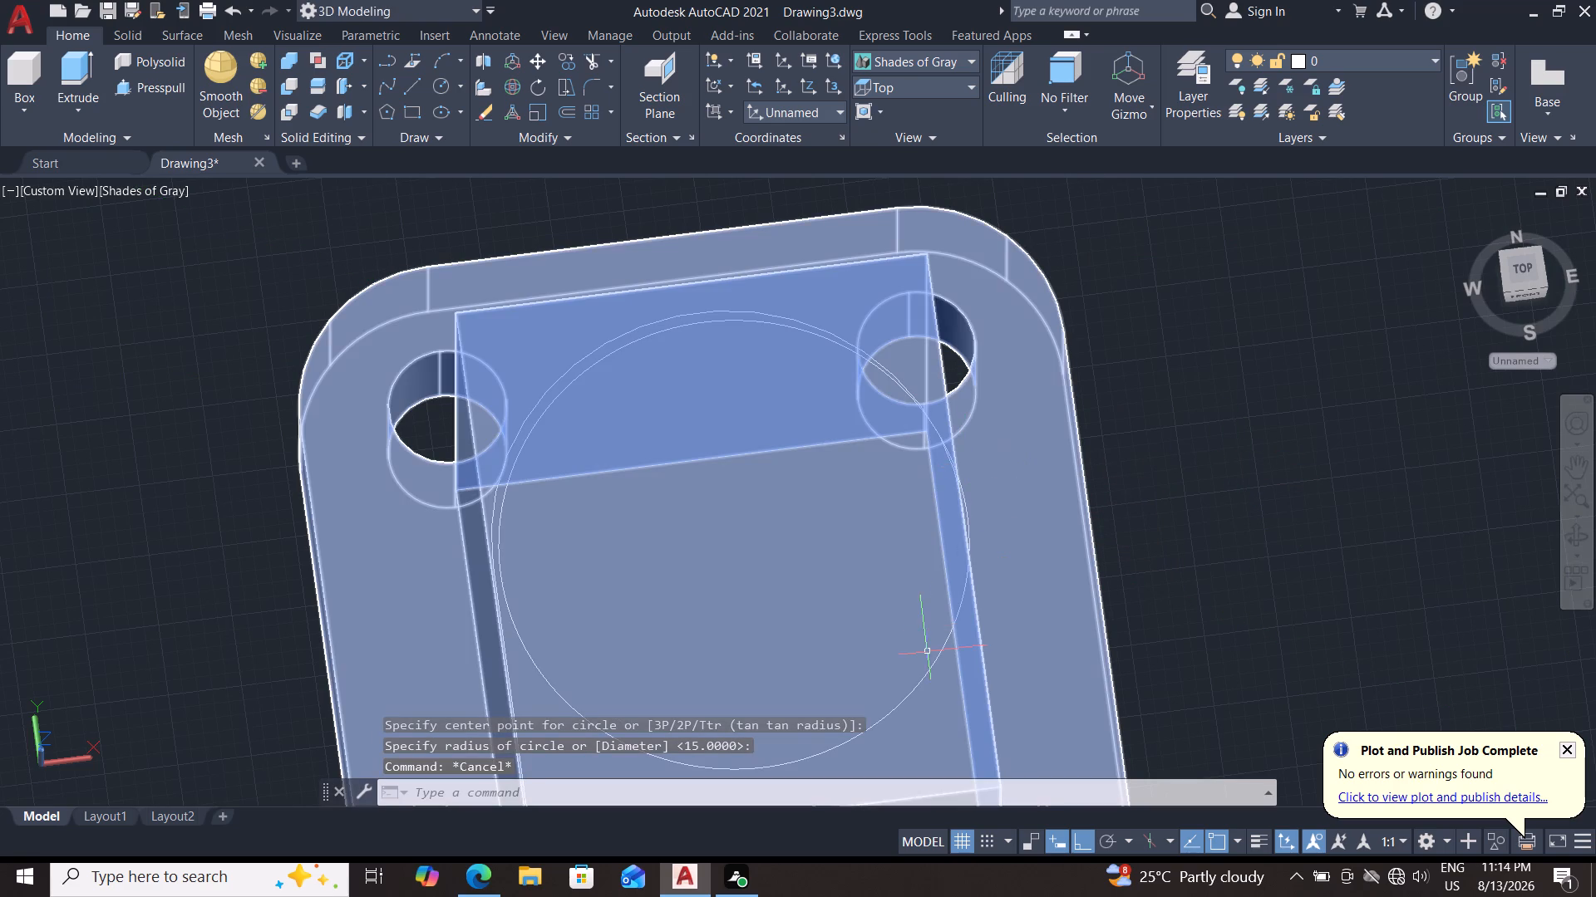
{"action": "left_click", "coordinate": [920, 685]}
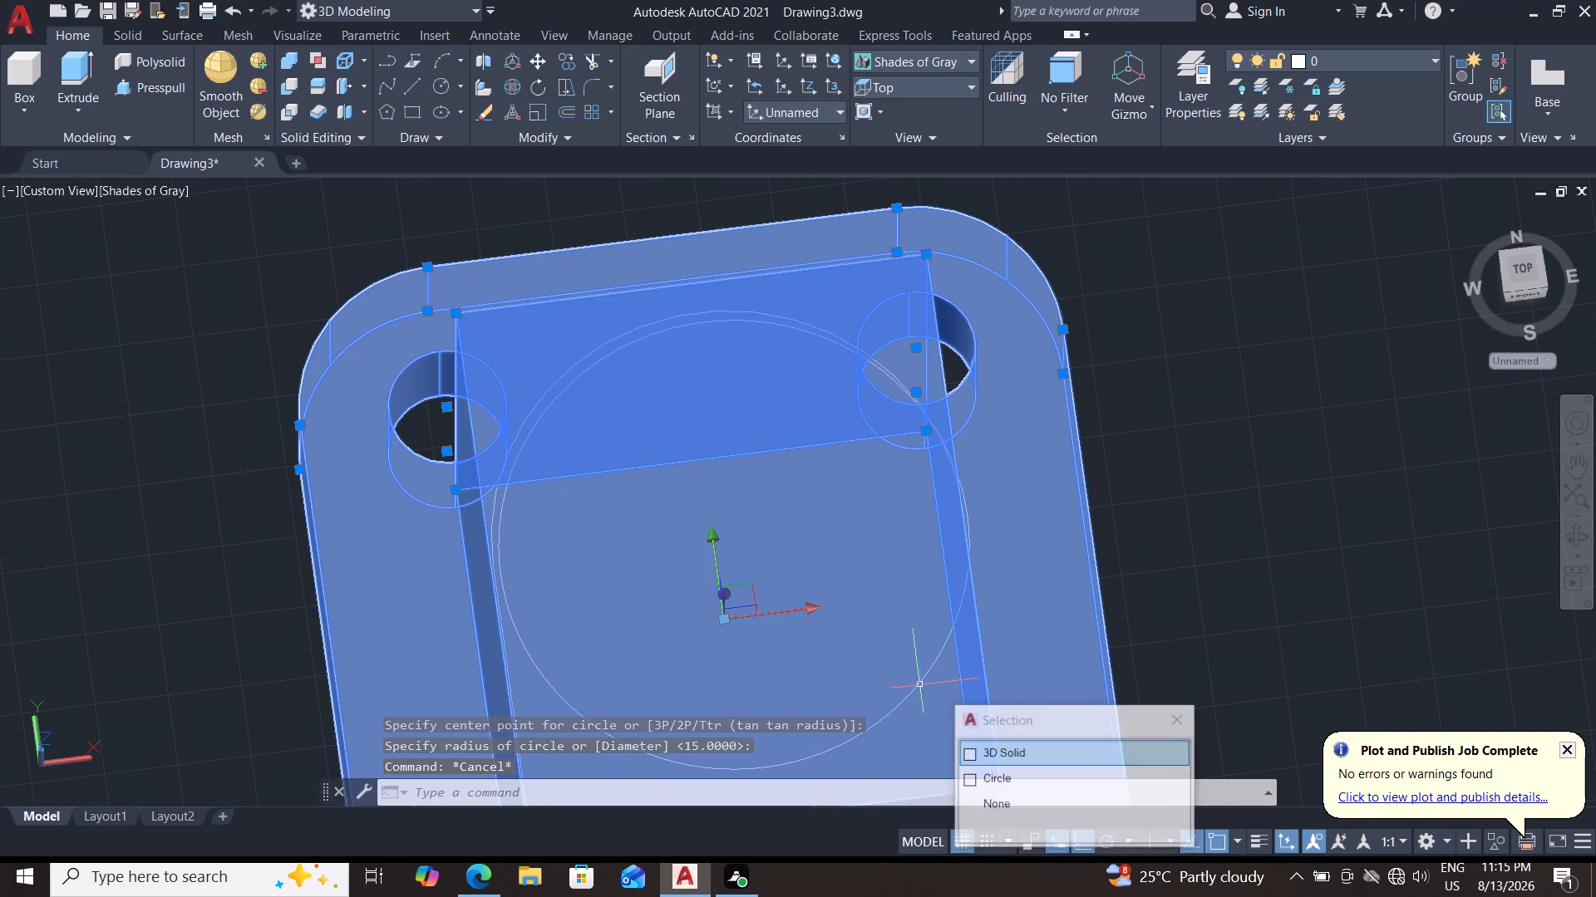
{"action": "double_click", "coordinate": [1000, 785]}
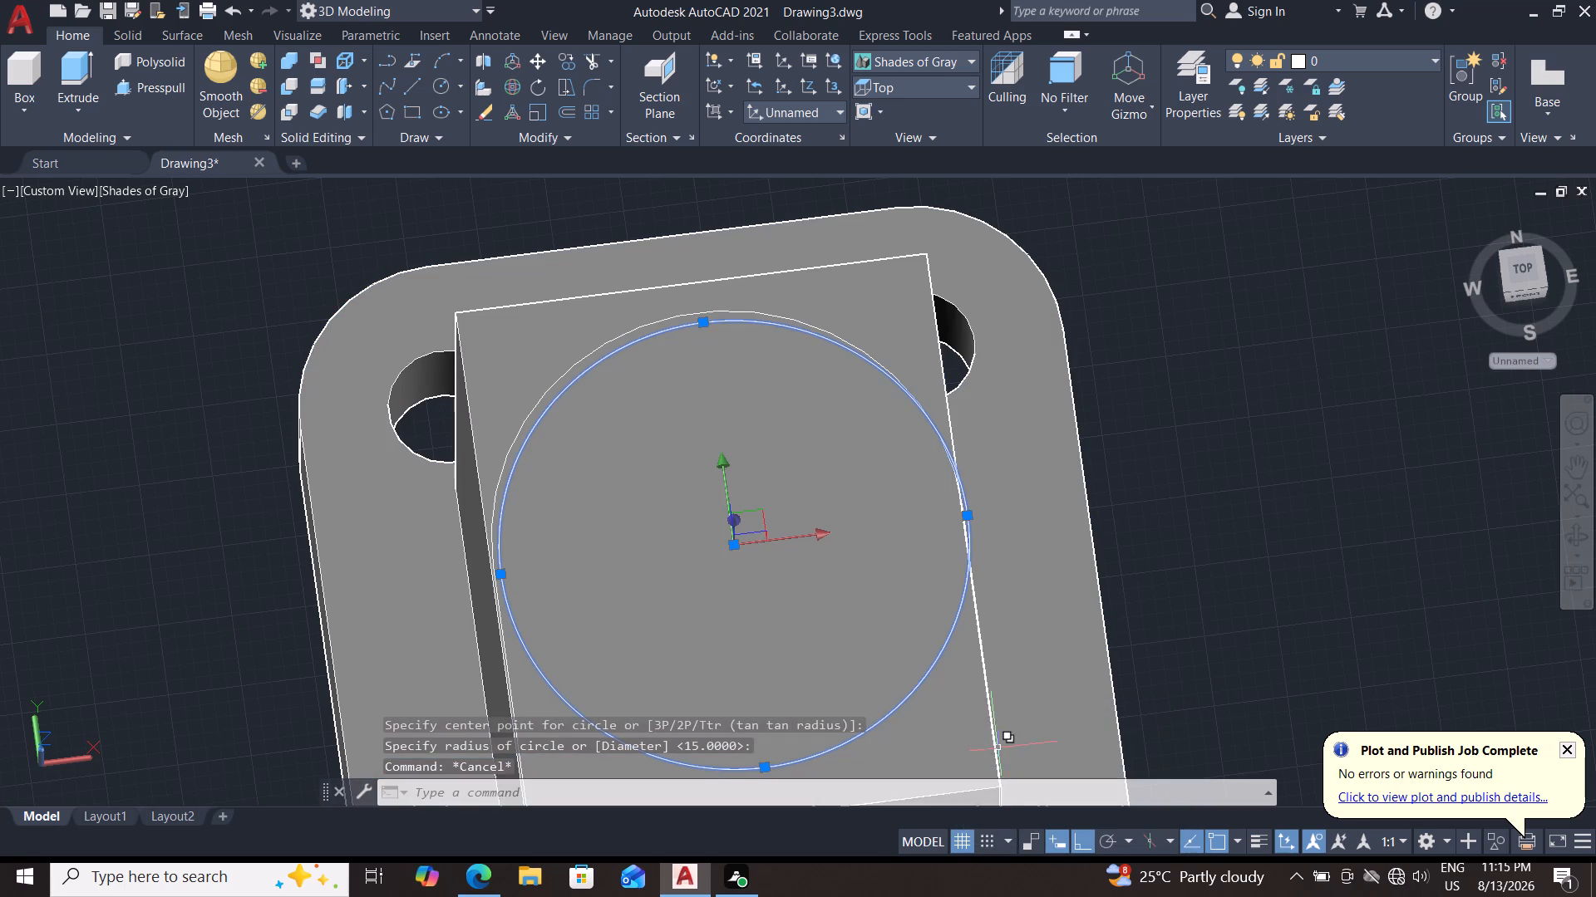
{"action": "key", "text": "Delete"}
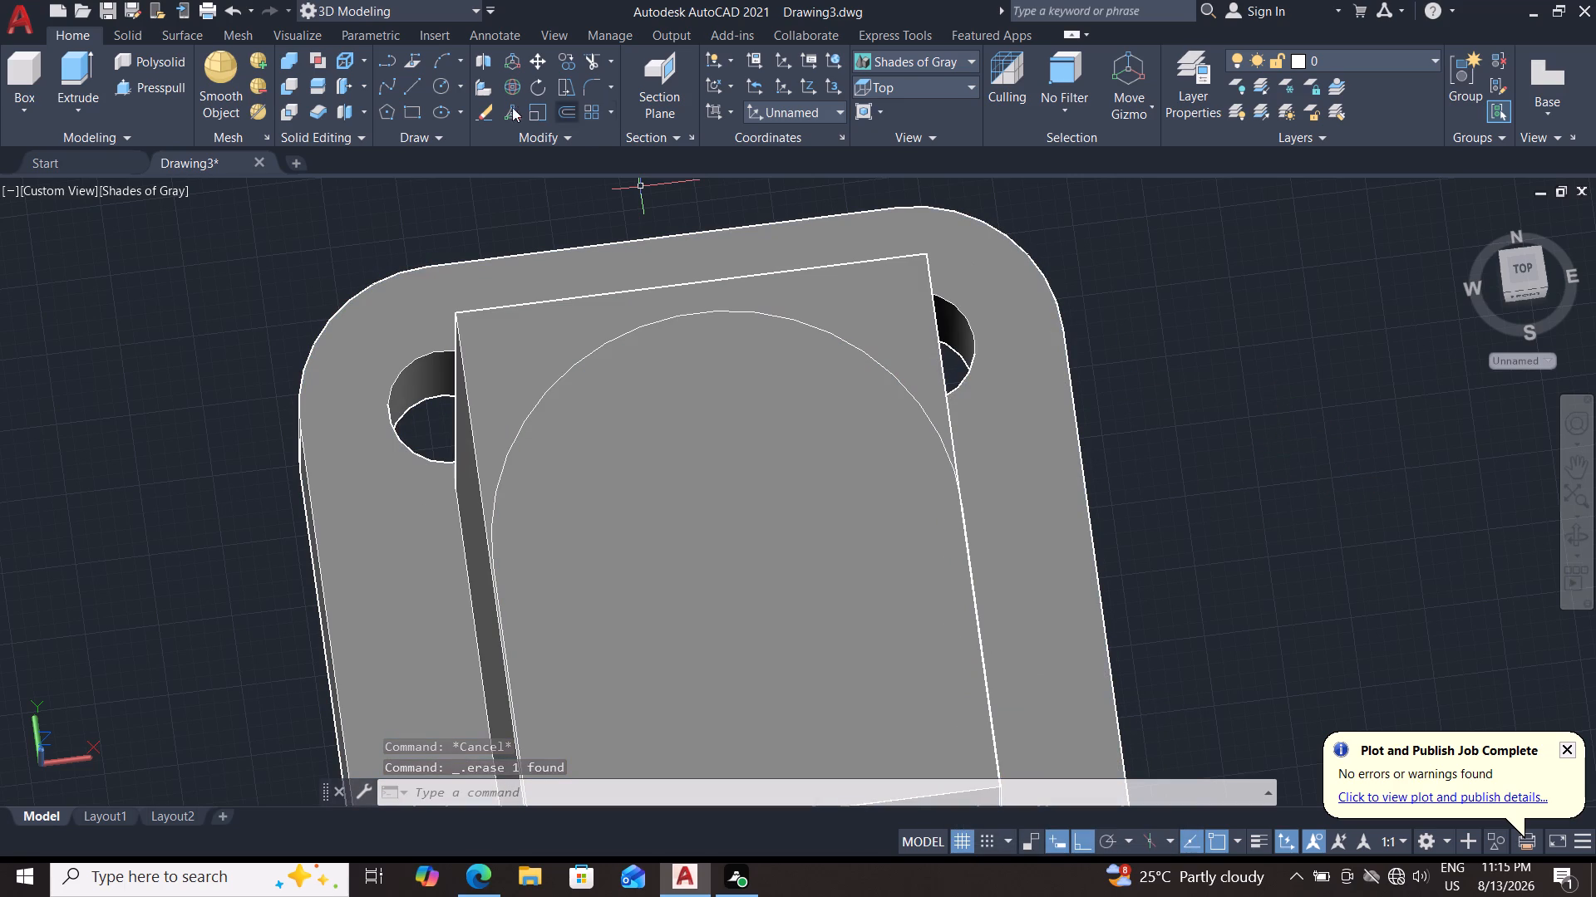
Switch the visual style to 2D Wireframe to show the small circle inside the block's base.
{"action": "left_click", "coordinate": [136, 194]}
{"action": "double_click", "coordinate": [187, 233]}
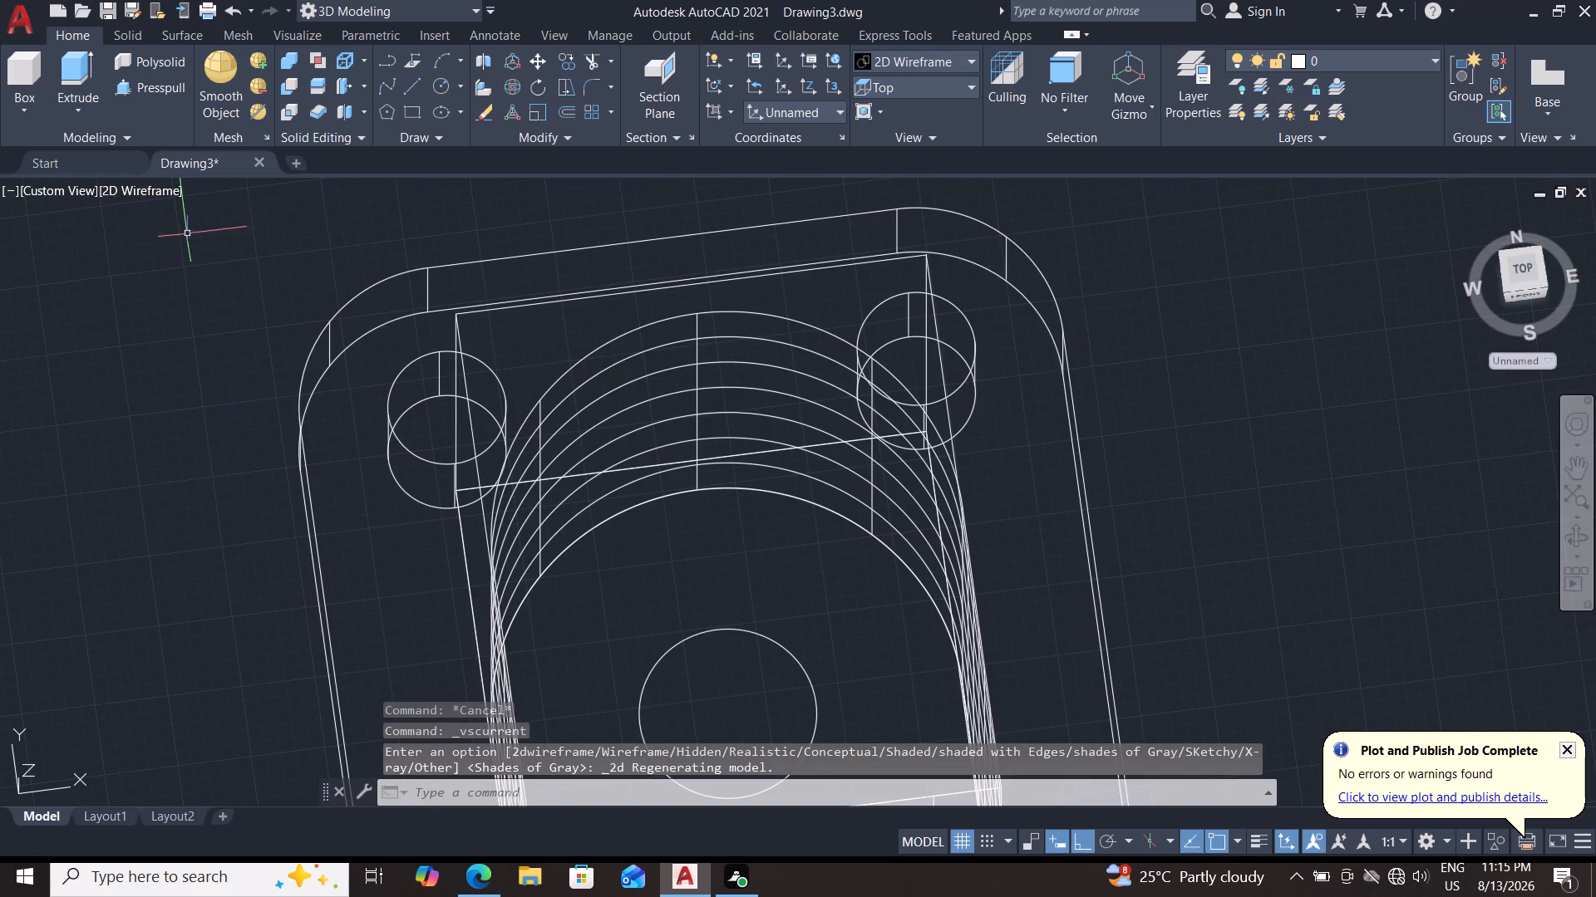
{"action": "scroll", "coordinate": [516, 454], "scroll_direction": "down", "scroll_amount": 1}
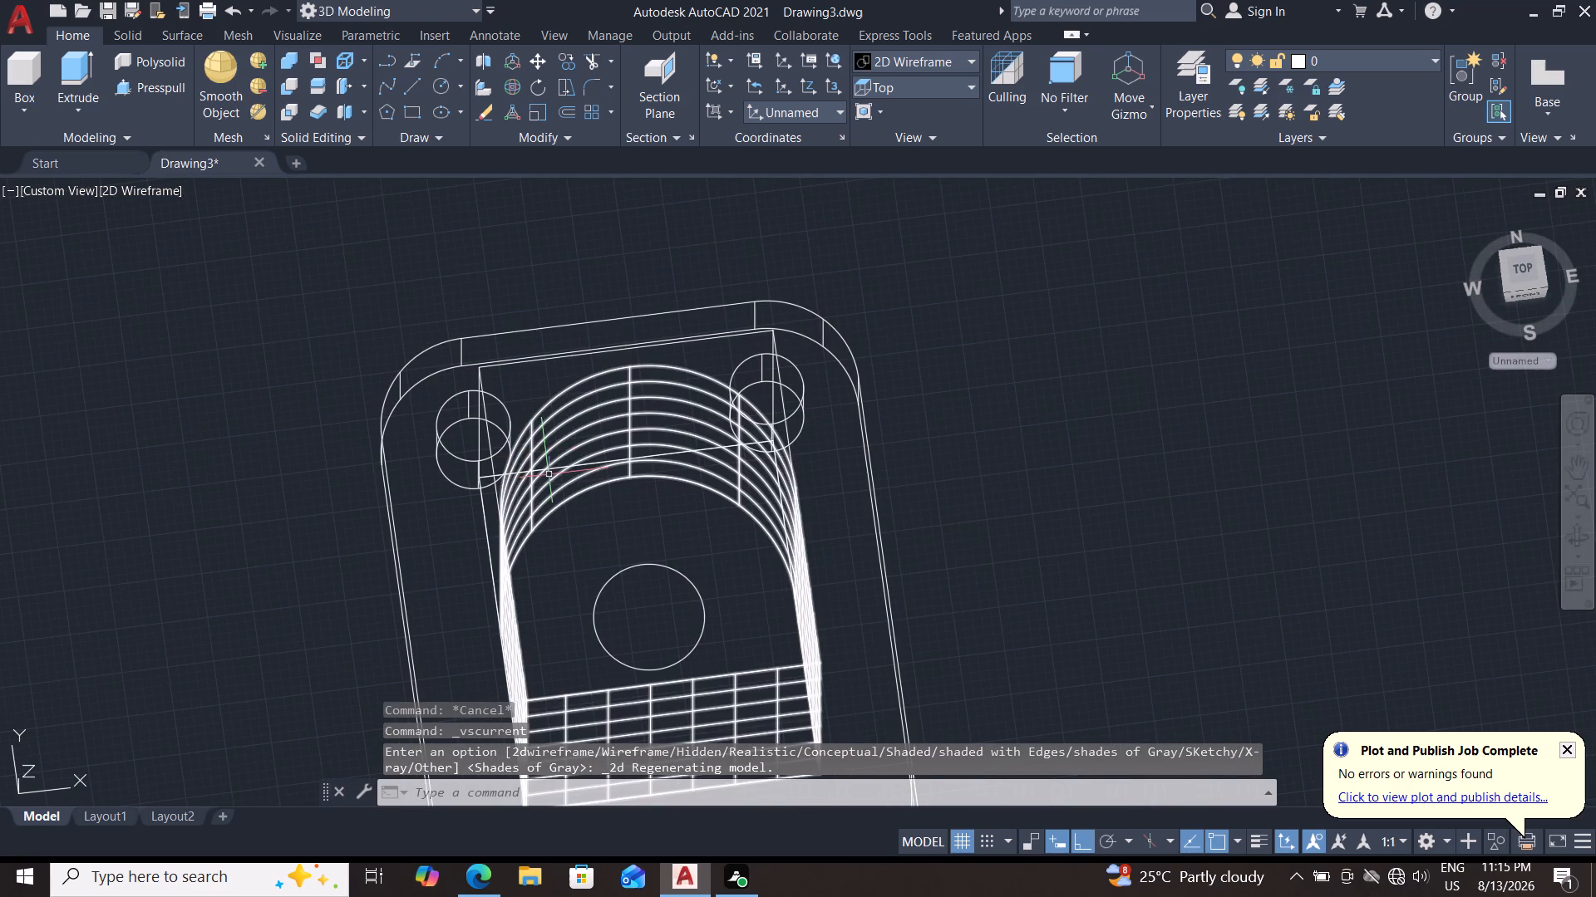
{"action": "scroll", "coordinate": [601, 532], "scroll_direction": "up", "scroll_amount": 2}
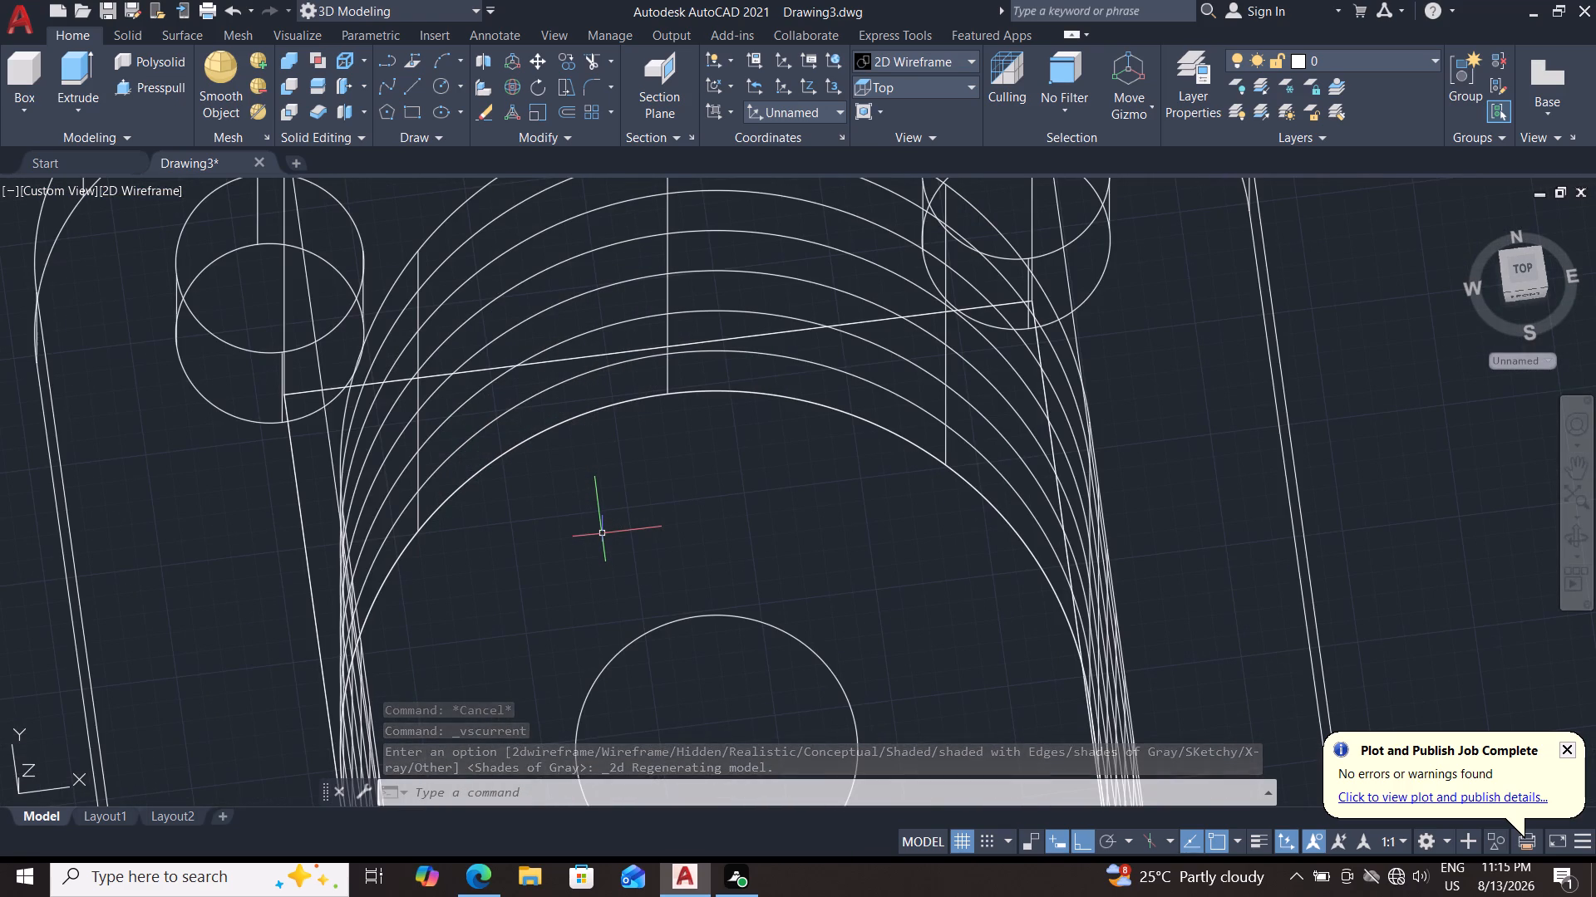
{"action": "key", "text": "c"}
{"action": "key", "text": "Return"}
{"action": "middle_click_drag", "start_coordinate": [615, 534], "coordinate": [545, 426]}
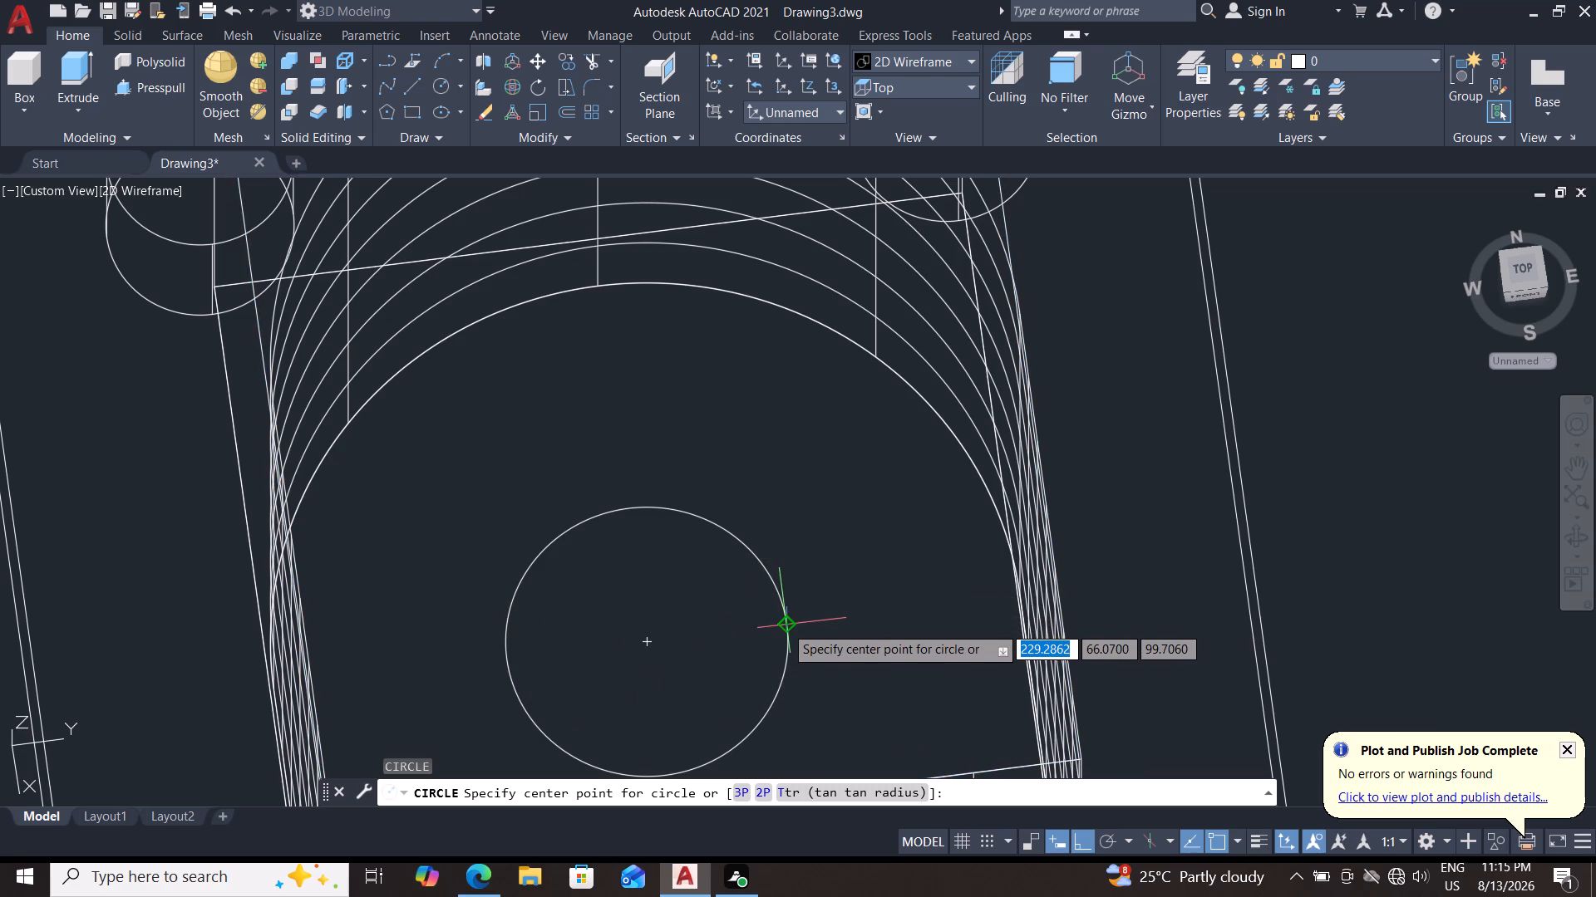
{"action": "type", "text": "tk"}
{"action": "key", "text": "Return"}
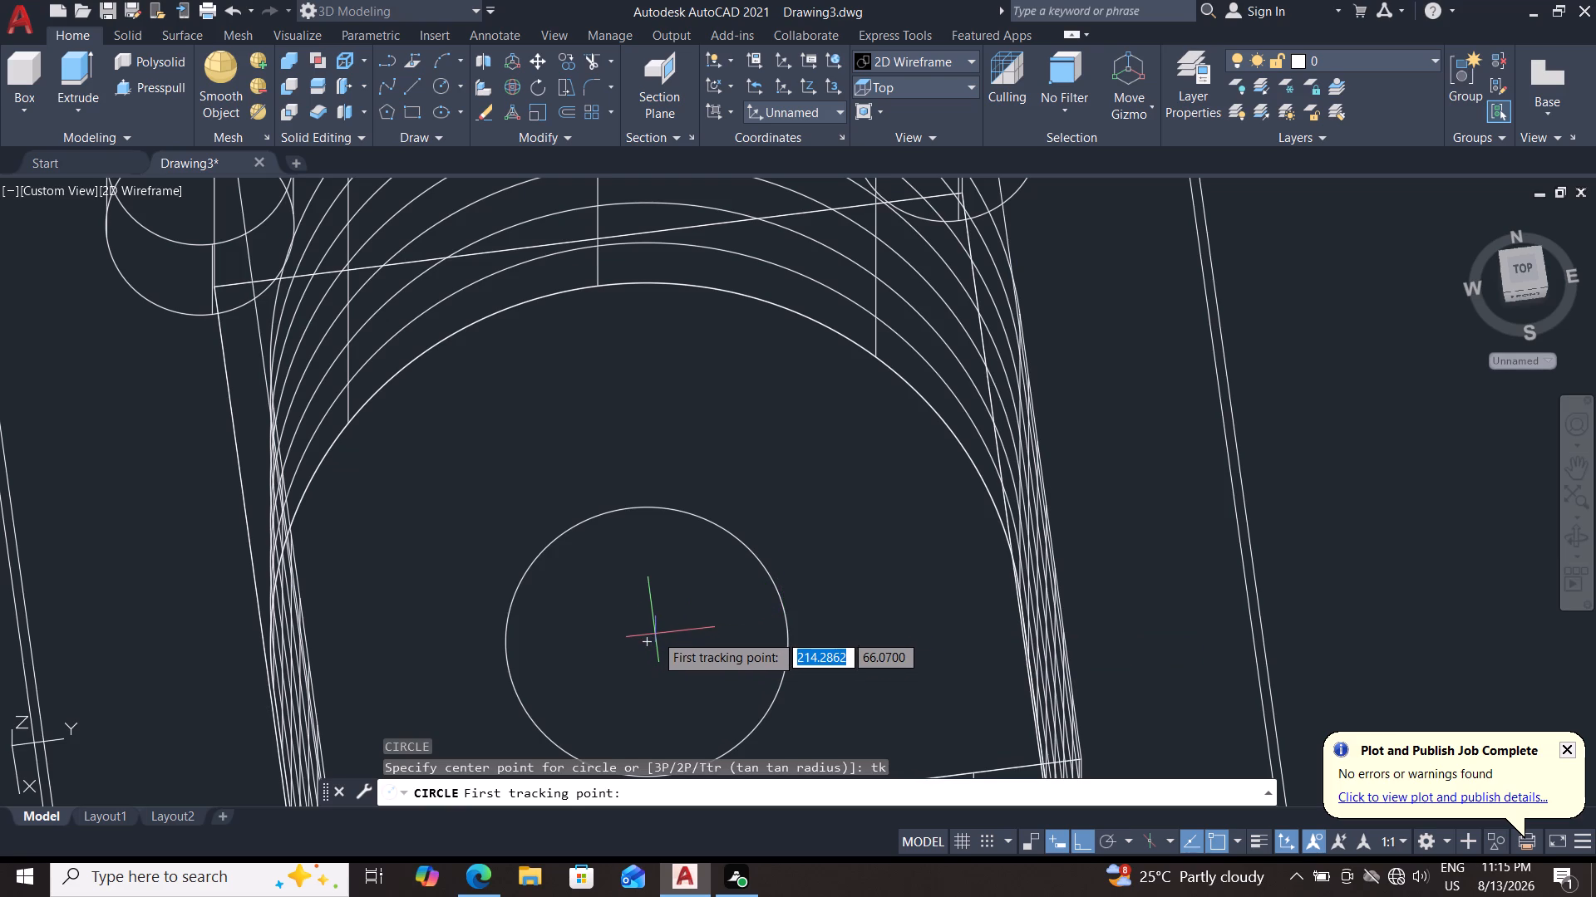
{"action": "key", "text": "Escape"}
Draw a circle of radius 40 centred on the small circle at the block's base.
{"action": "key", "text": "c"}
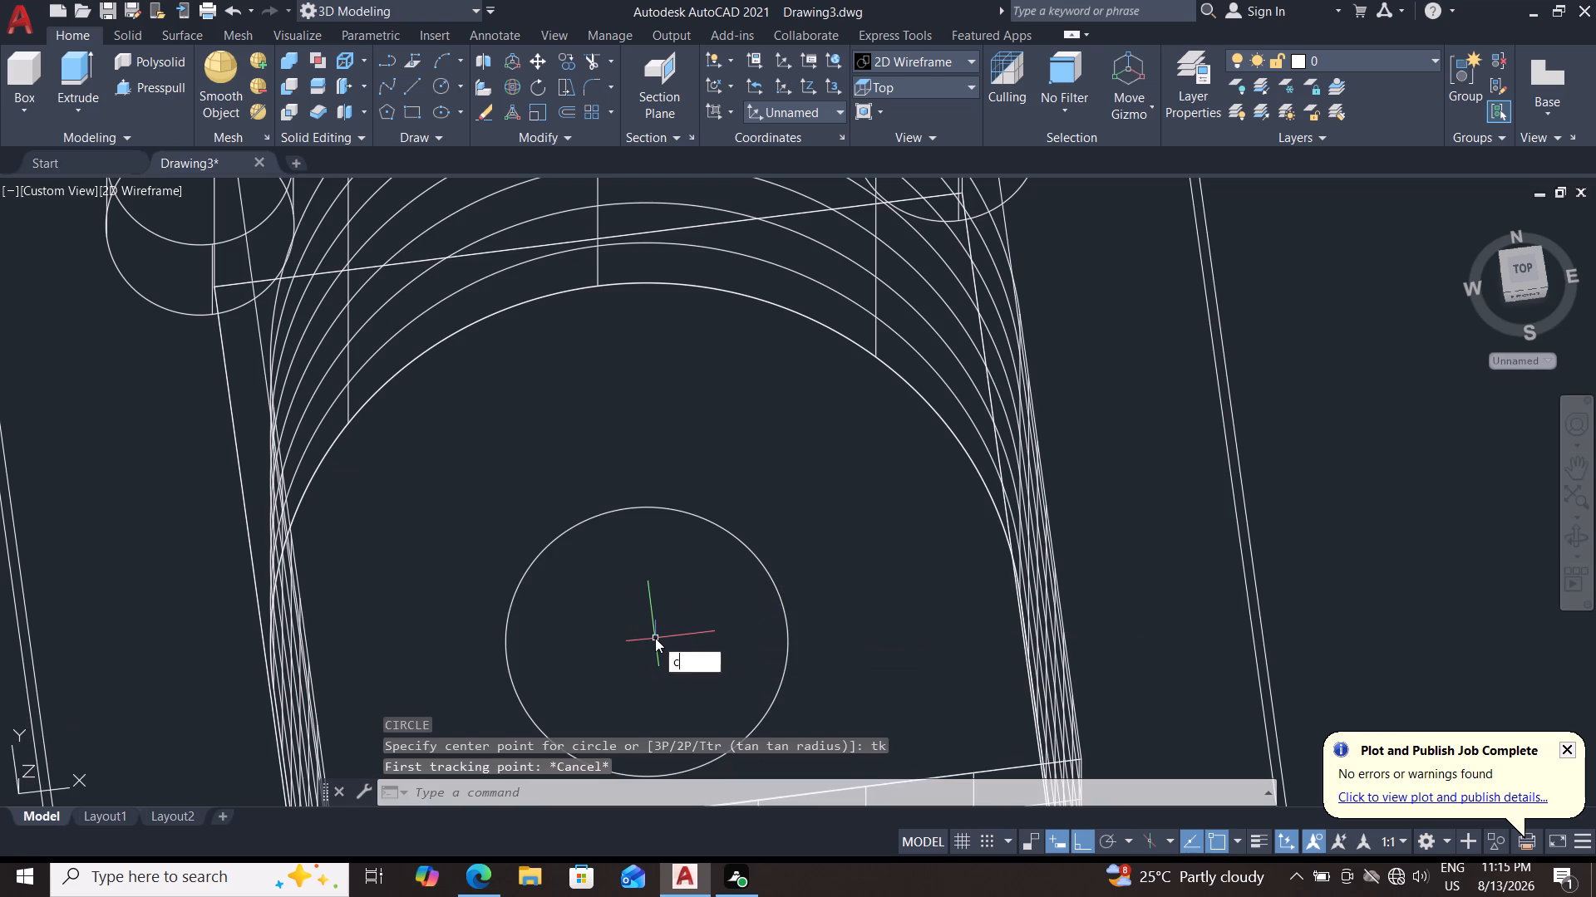
{"action": "key", "text": "Return"}
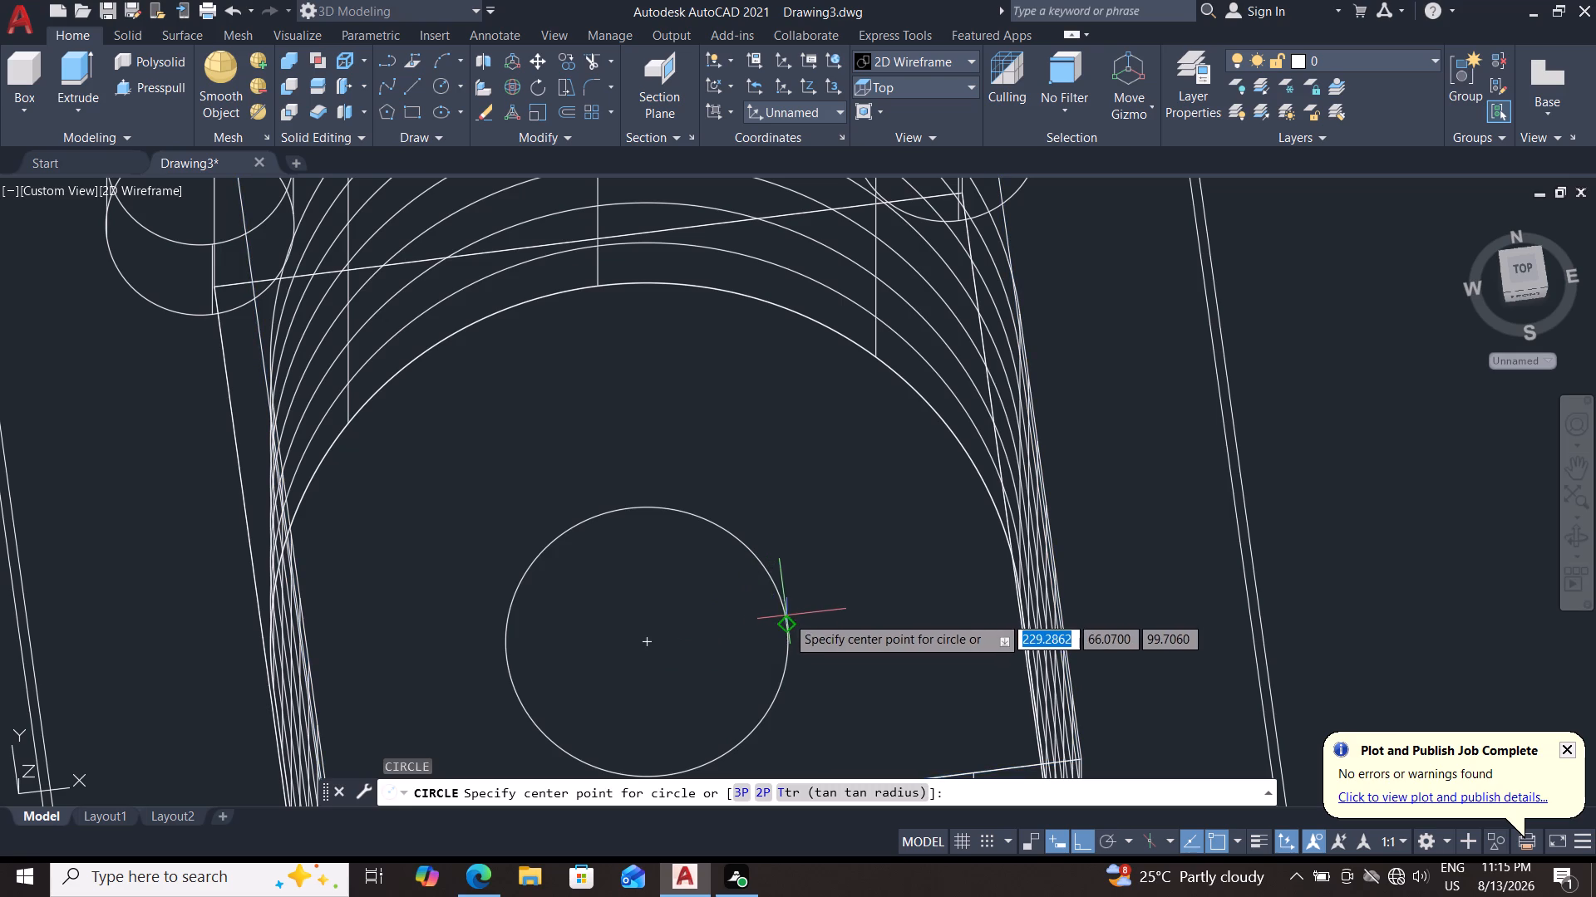
{"action": "double_click", "coordinate": [653, 637]}
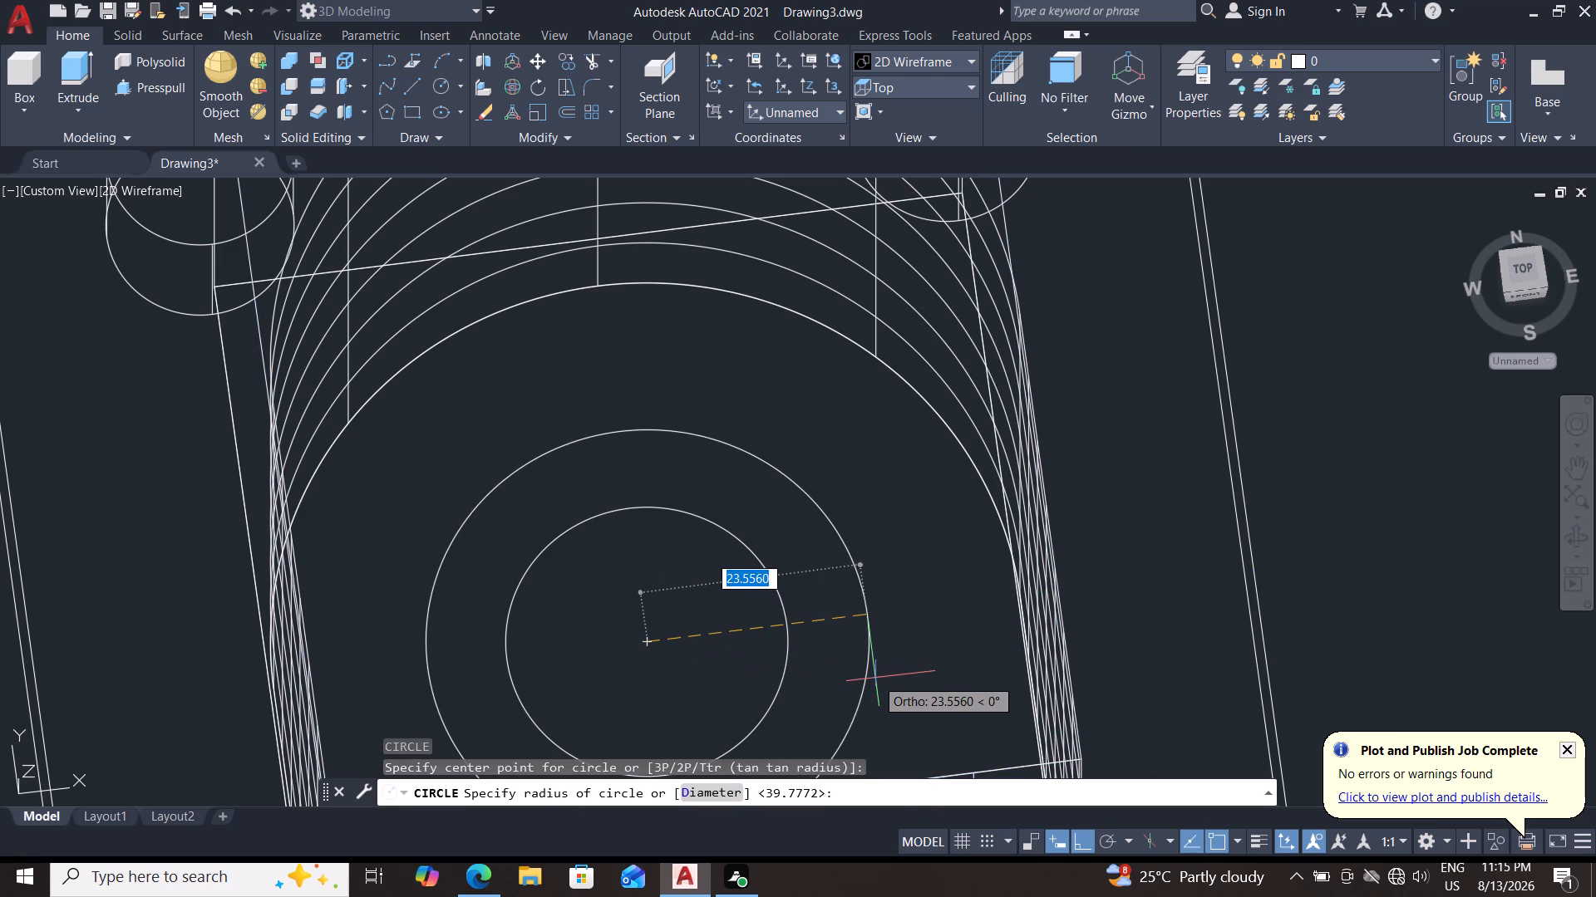
{"action": "type", "text": "40"}
{"action": "key", "text": "Return"}
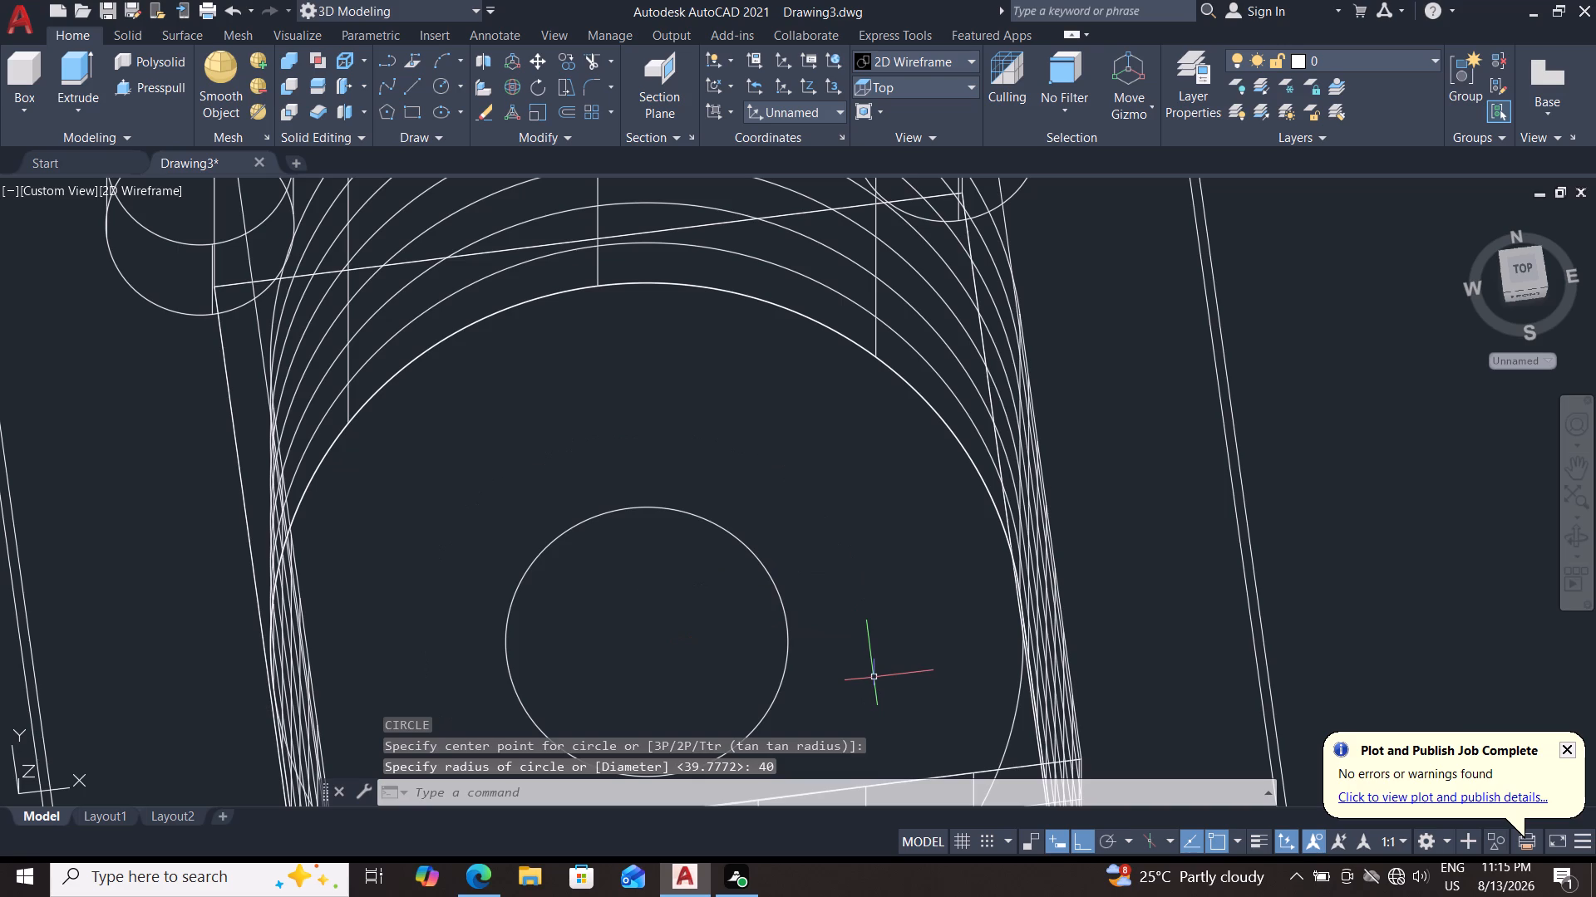
Move the radius-40 circle straight up 100 from its centre to the level of the block's top face.
{"action": "scroll", "coordinate": [874, 676], "scroll_direction": "down", "scroll_amount": 1}
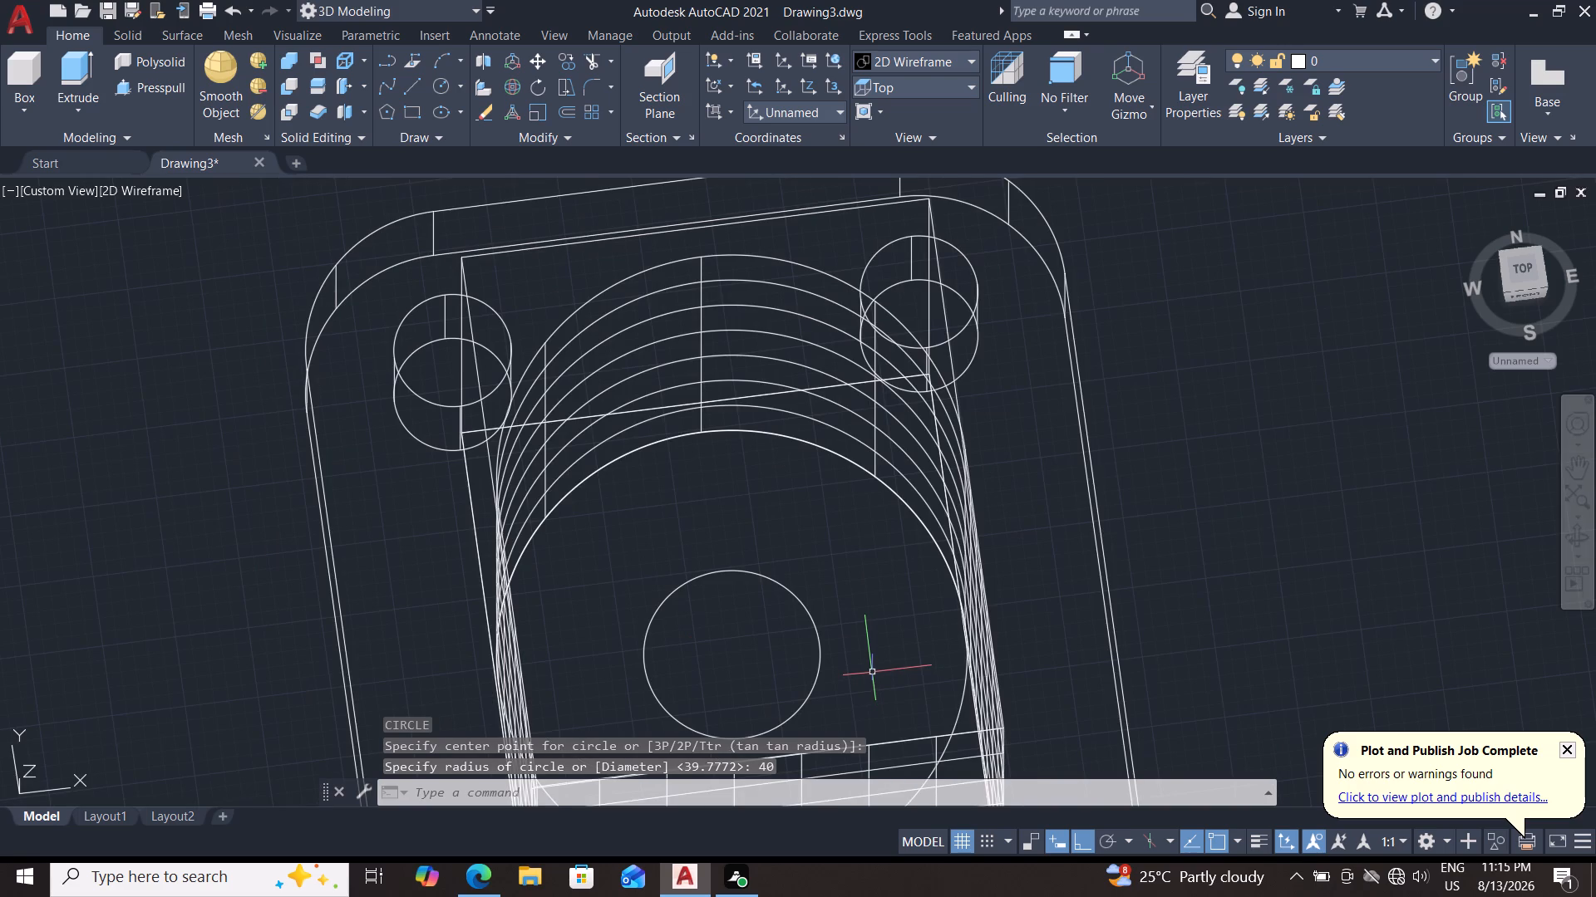
{"action": "key", "text": "m"}
{"action": "key", "text": "Return"}
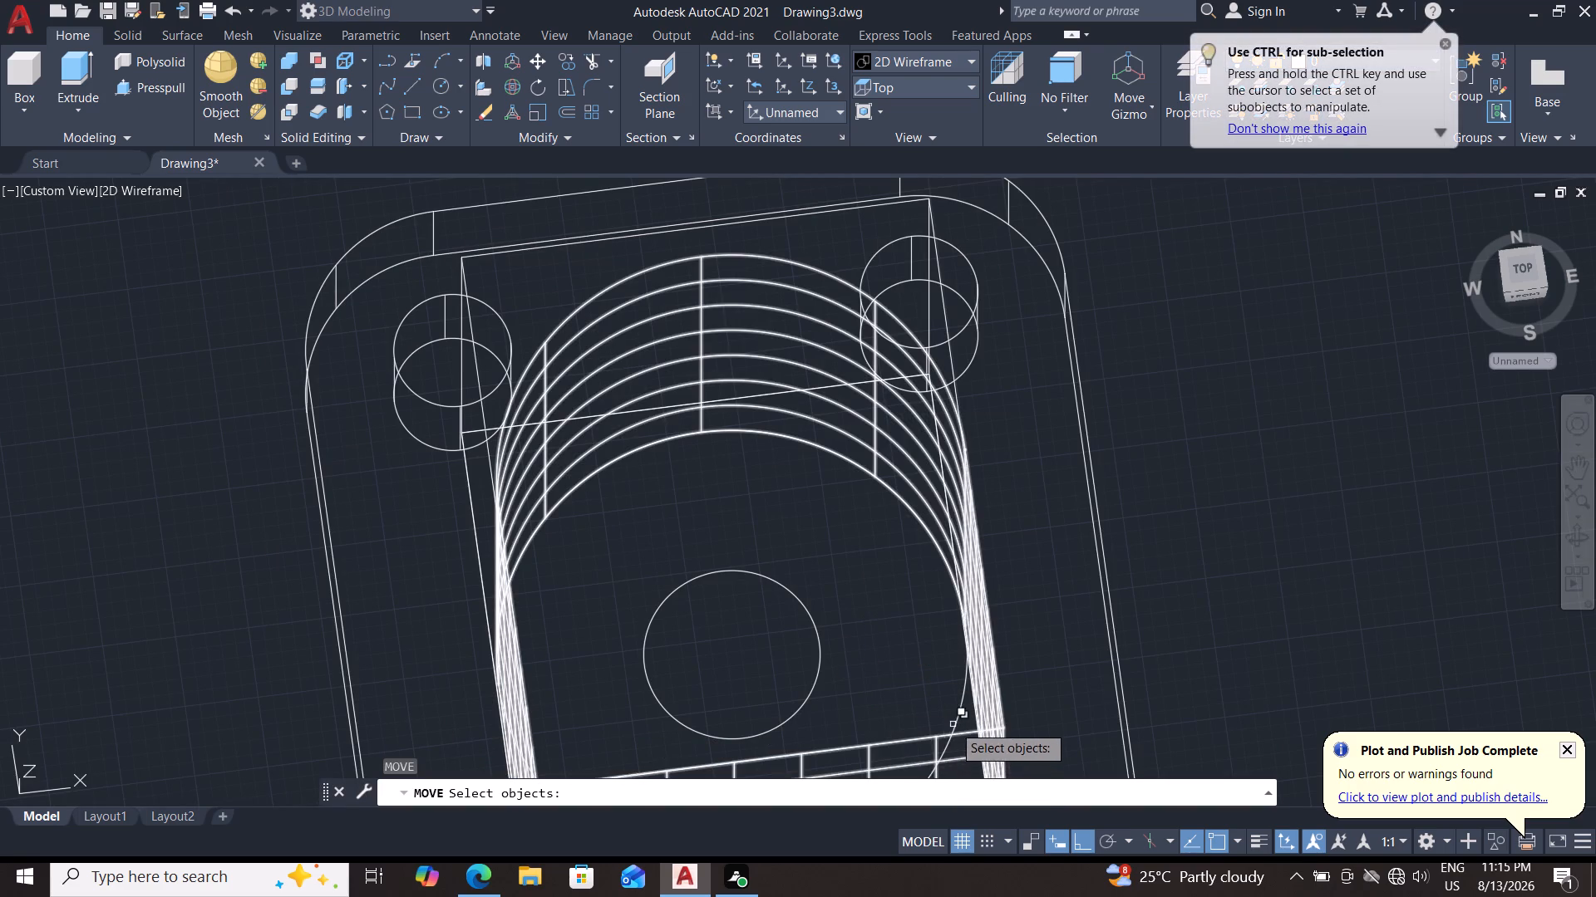
{"action": "double_click", "coordinate": [955, 723]}
{"action": "key", "text": "Return"}
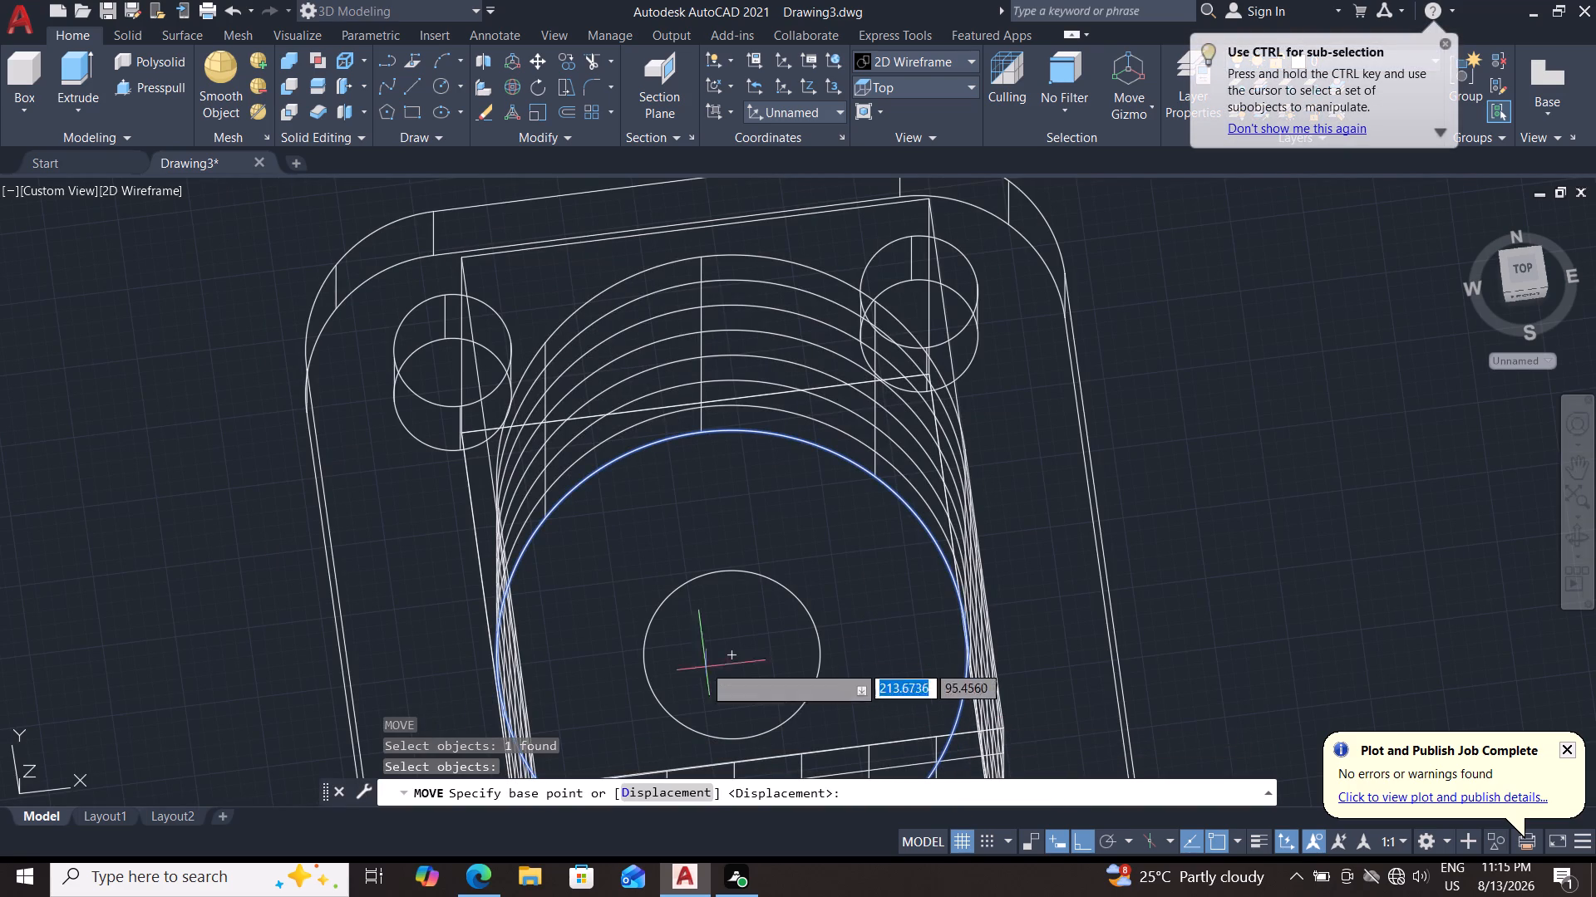
{"action": "left_click", "coordinate": [732, 659]}
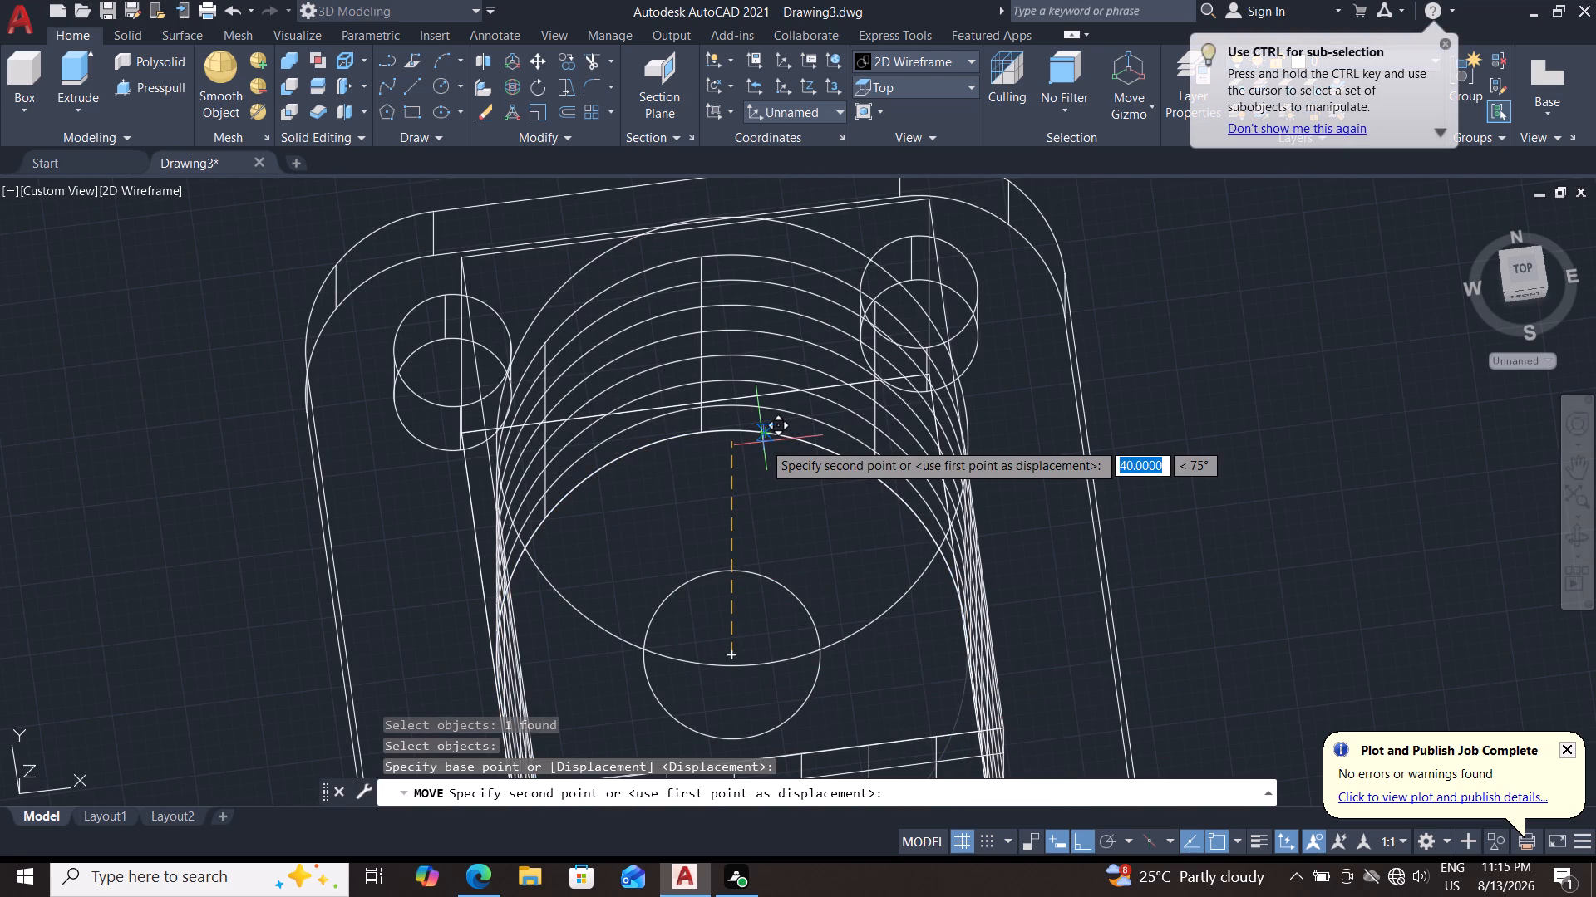
{"action": "type", "text": "11"}
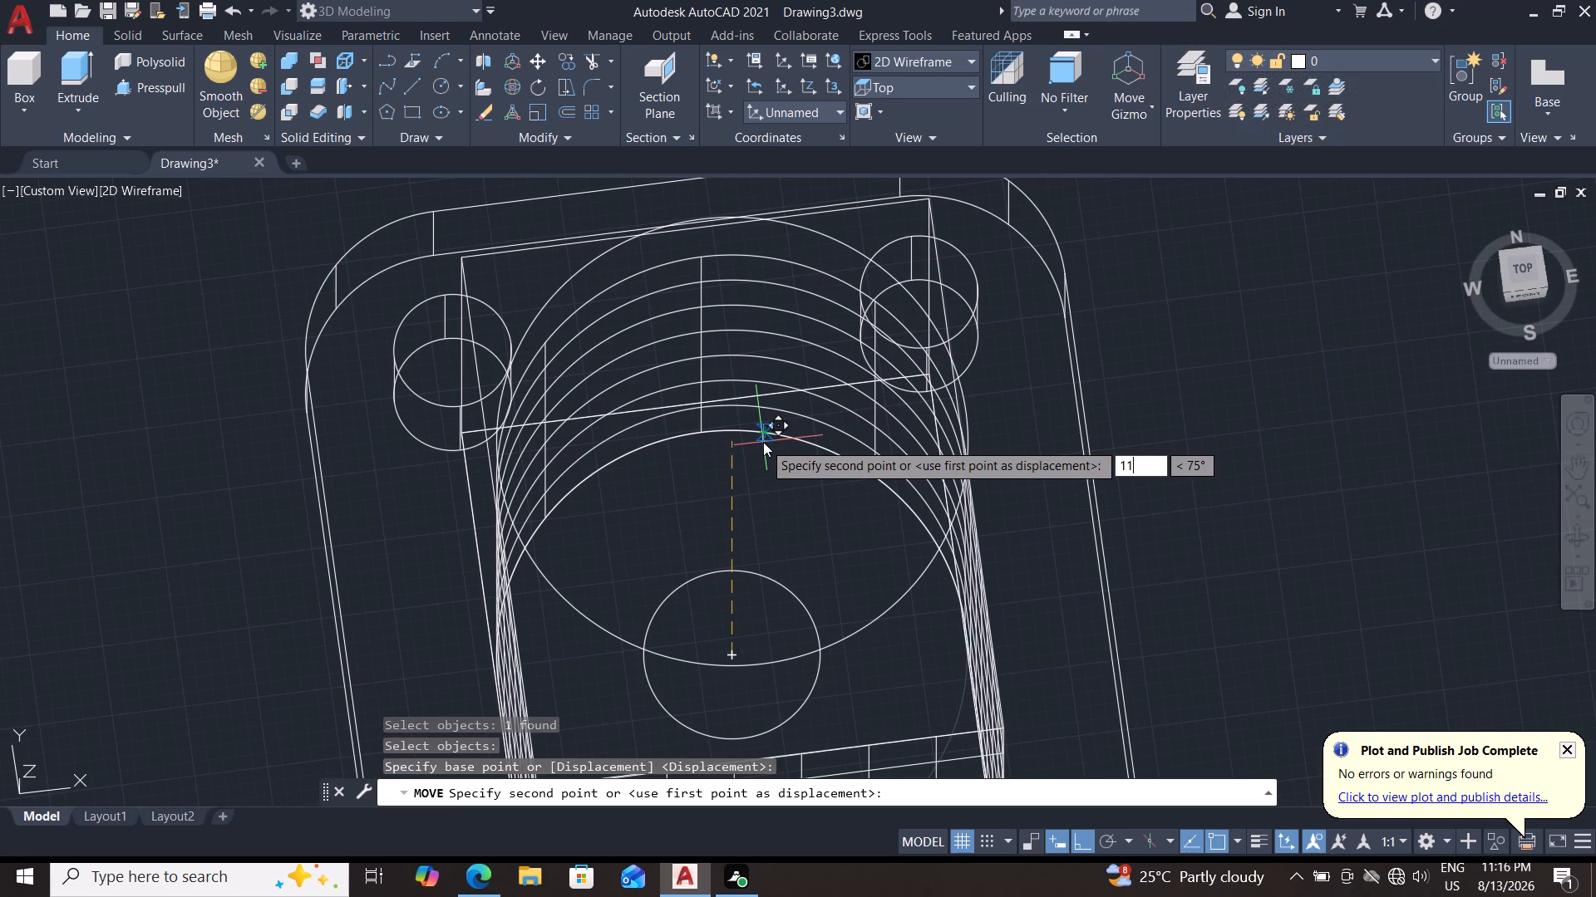
{"action": "key", "text": "BackSpace"}
{"action": "type", "text": "00"}
{"action": "key", "text": "Return"}
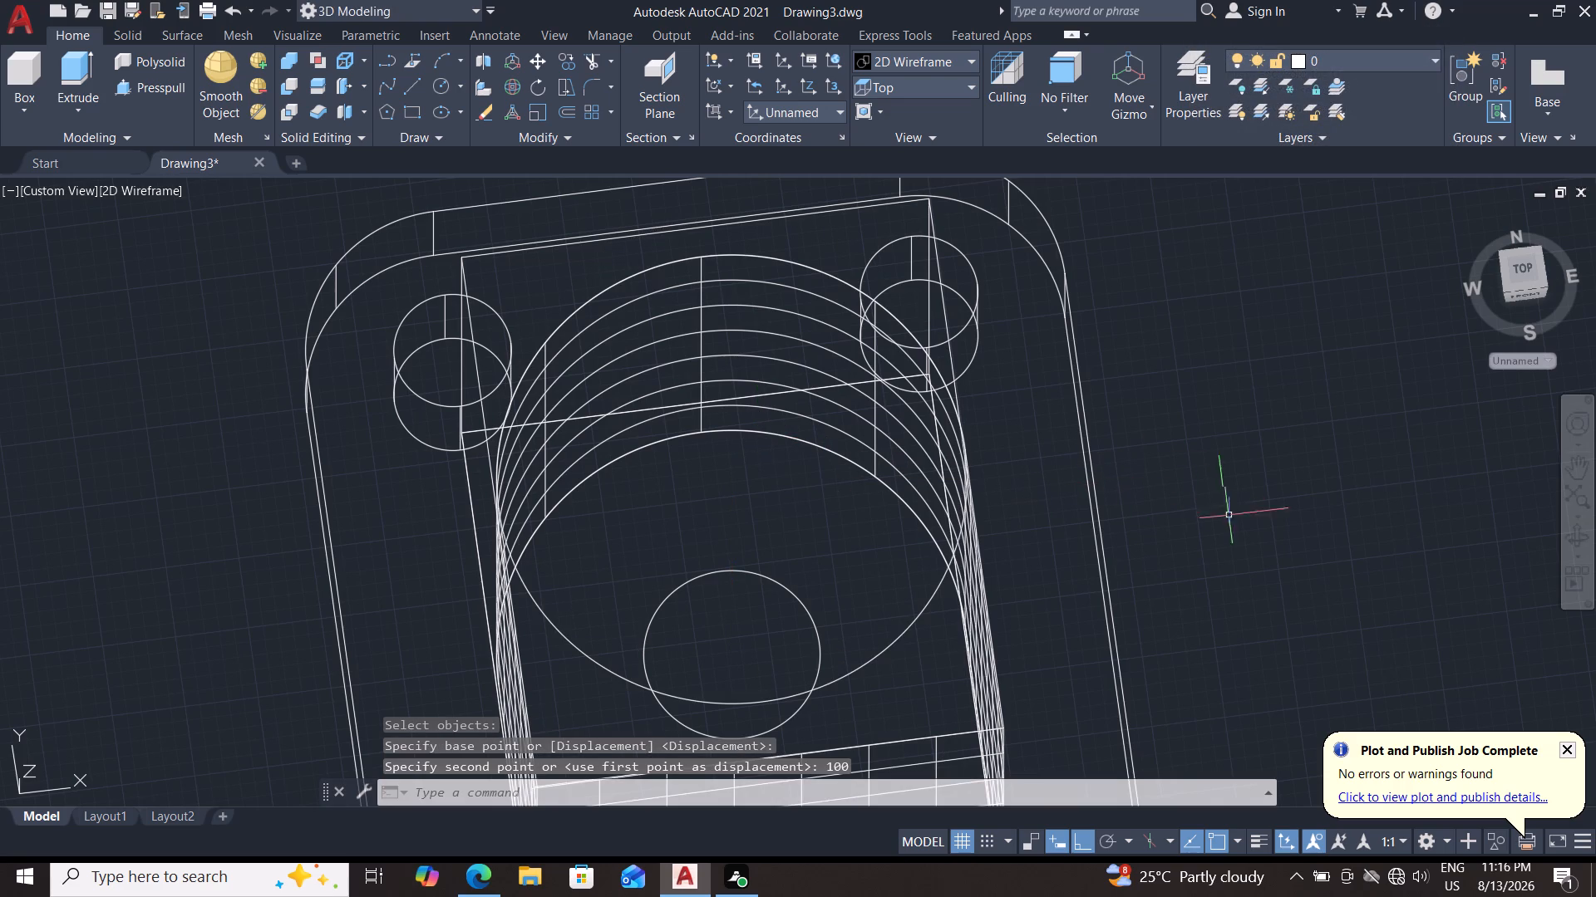
Switch the visual style back to Shades of Gray.
{"action": "scroll", "coordinate": [1240, 524], "scroll_direction": "down", "scroll_amount": 1}
{"action": "middle_click_drag", "start_coordinate": [1228, 525], "coordinate": [1119, 517], "text": "shift"}
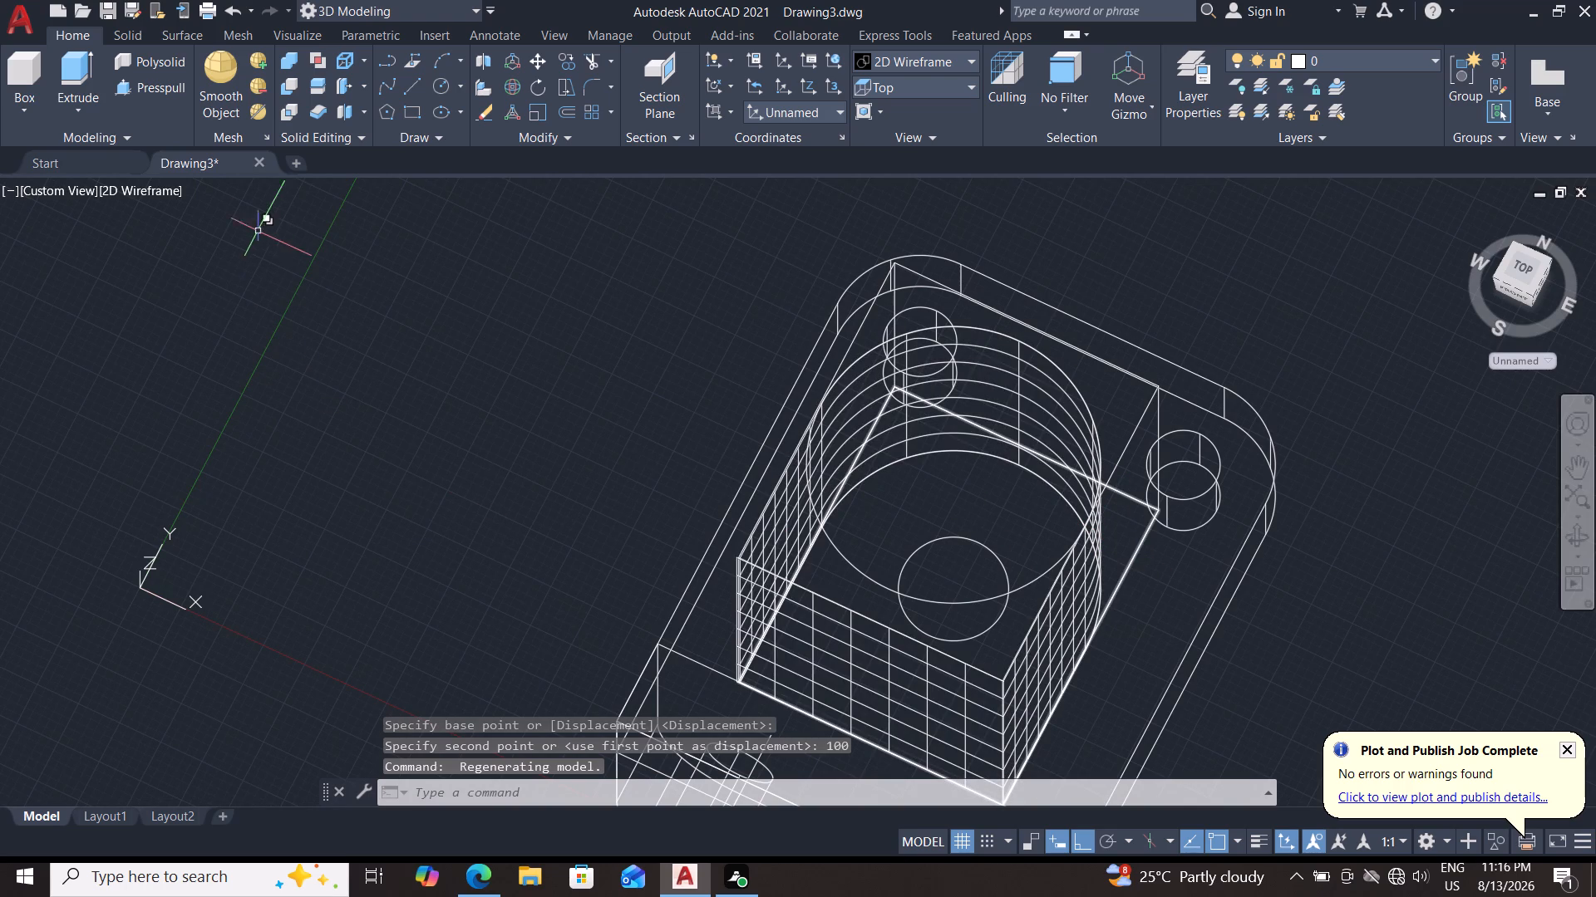
{"action": "left_click", "coordinate": [144, 193]}
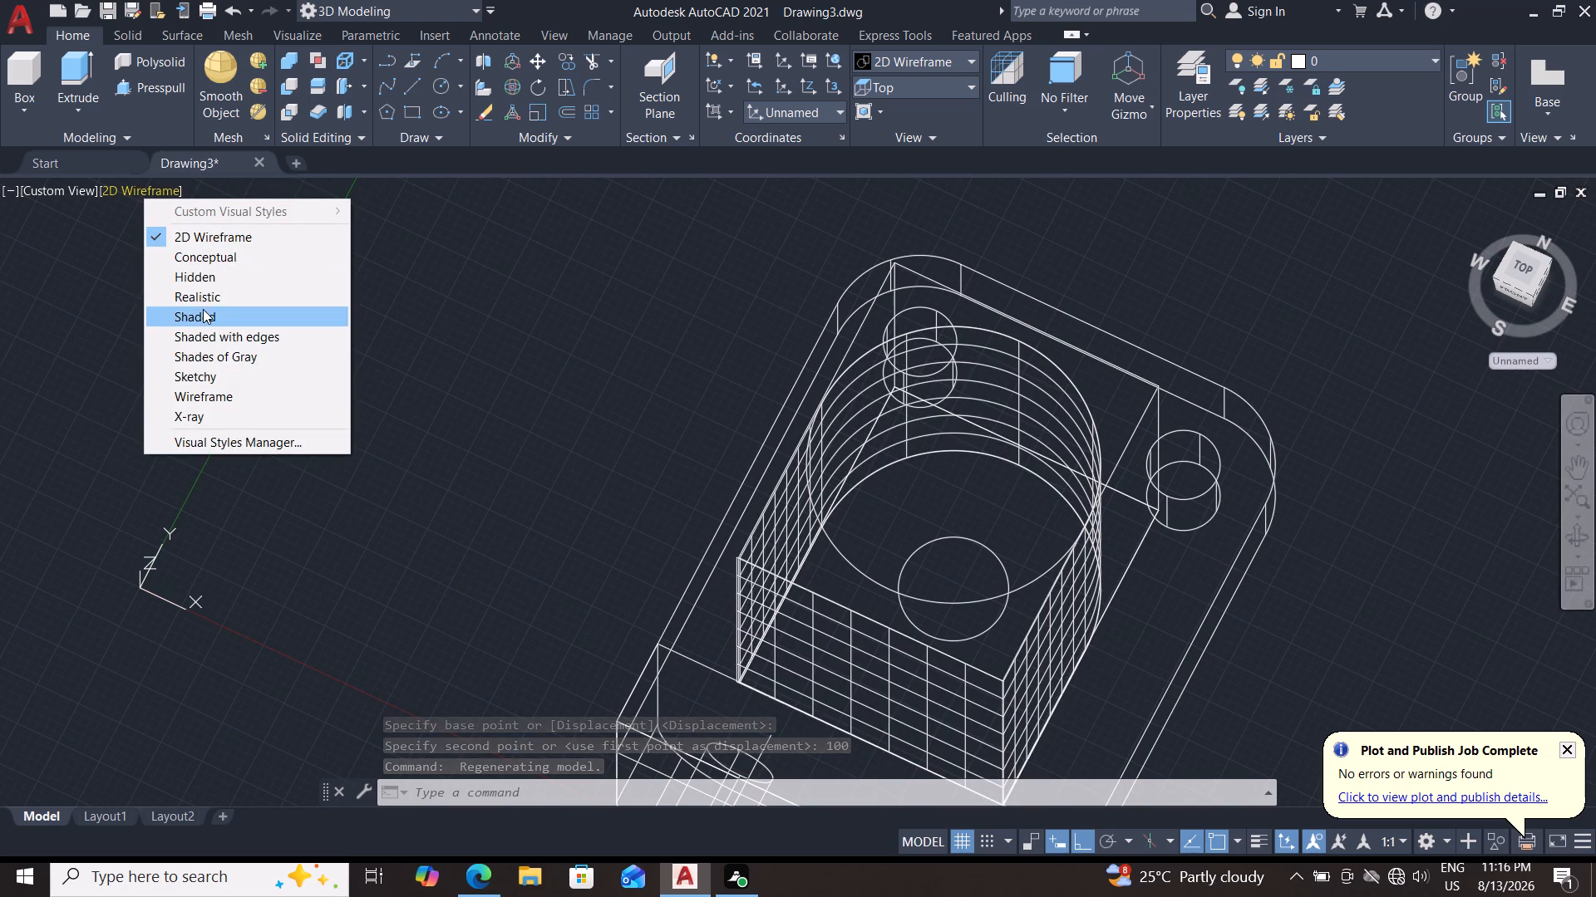
{"action": "double_click", "coordinate": [211, 346]}
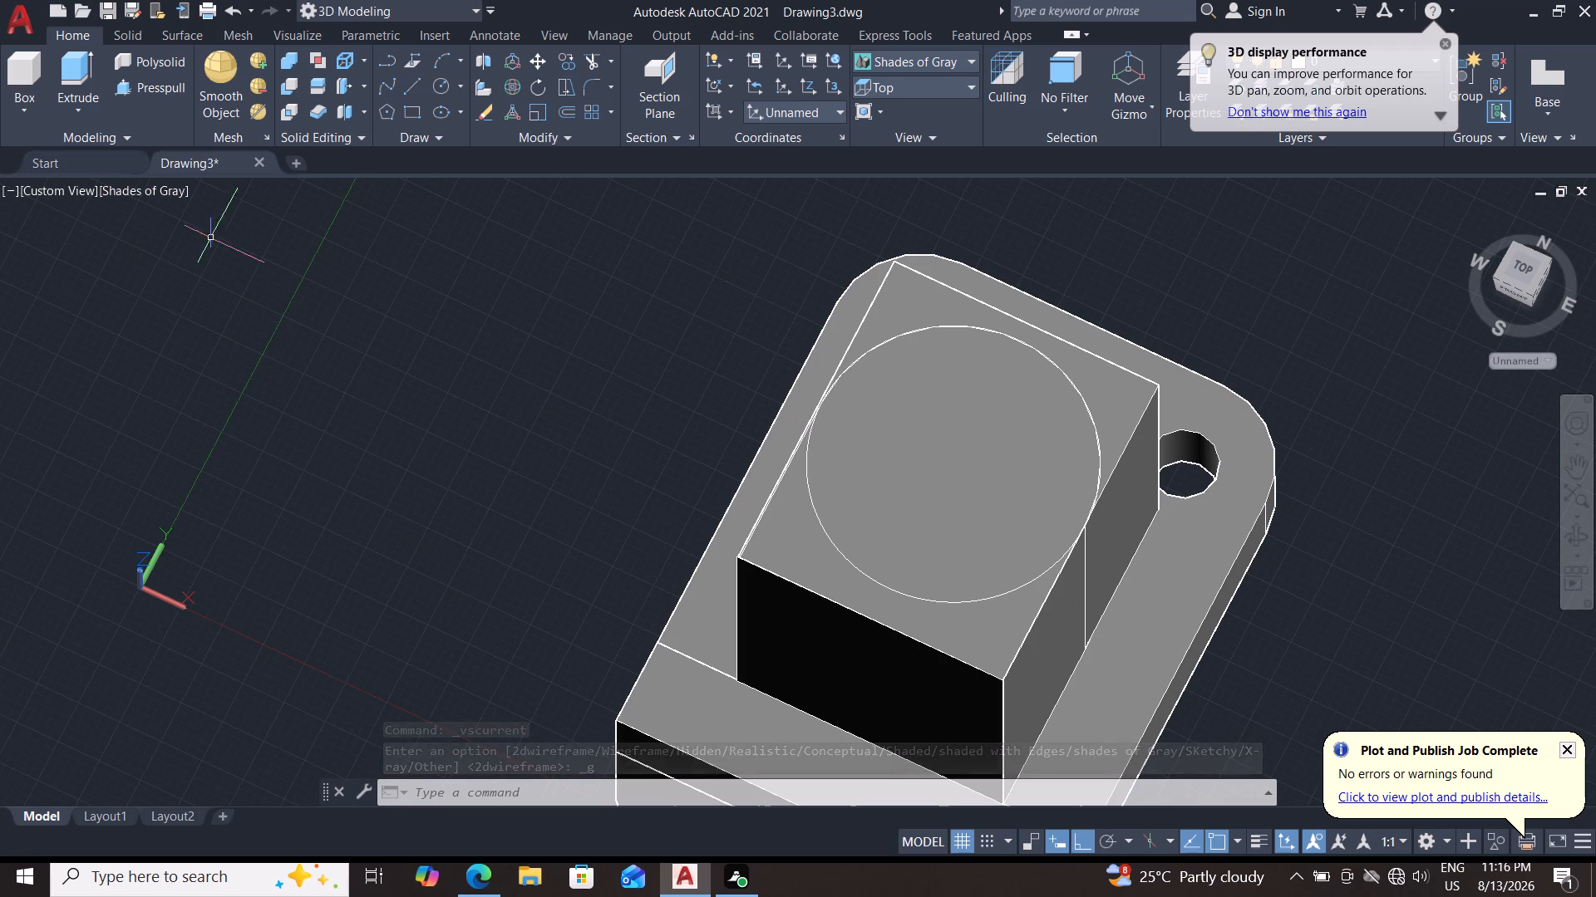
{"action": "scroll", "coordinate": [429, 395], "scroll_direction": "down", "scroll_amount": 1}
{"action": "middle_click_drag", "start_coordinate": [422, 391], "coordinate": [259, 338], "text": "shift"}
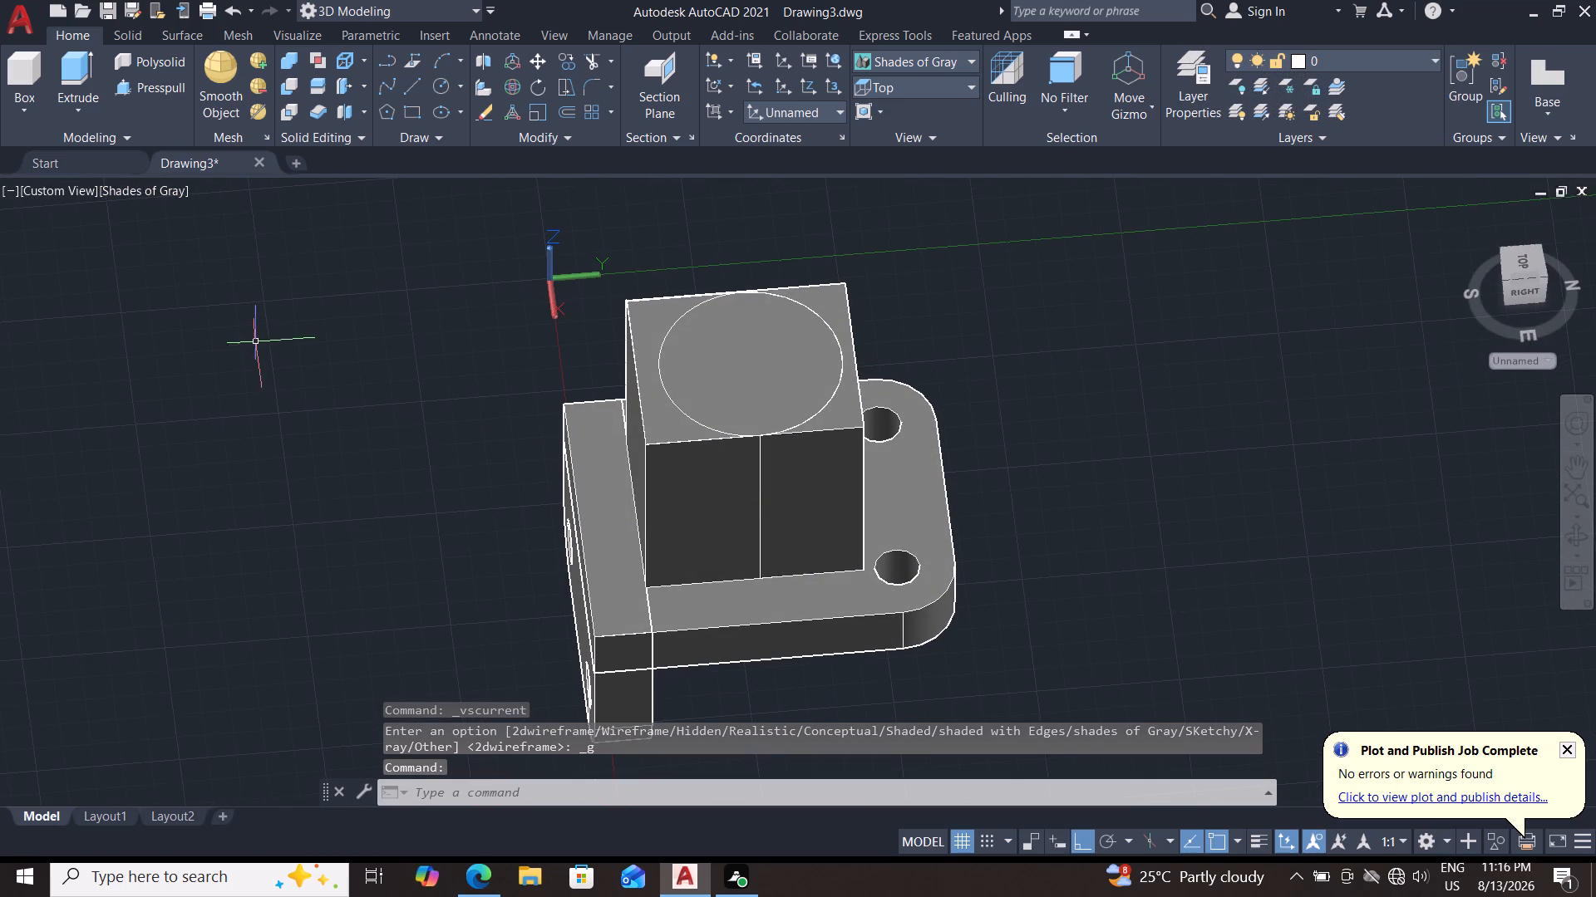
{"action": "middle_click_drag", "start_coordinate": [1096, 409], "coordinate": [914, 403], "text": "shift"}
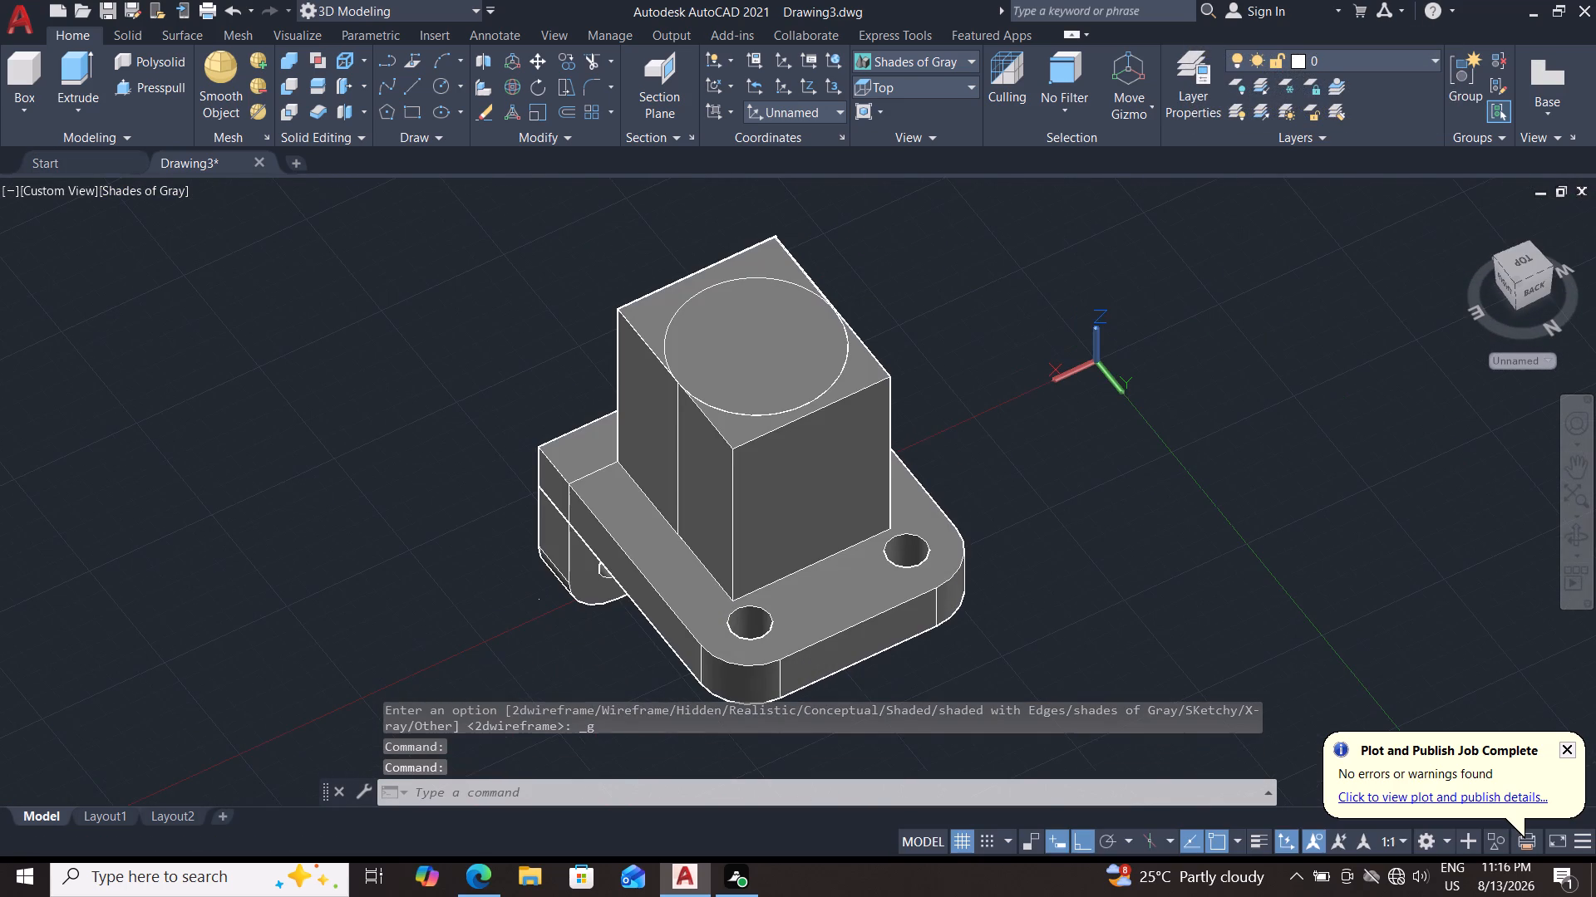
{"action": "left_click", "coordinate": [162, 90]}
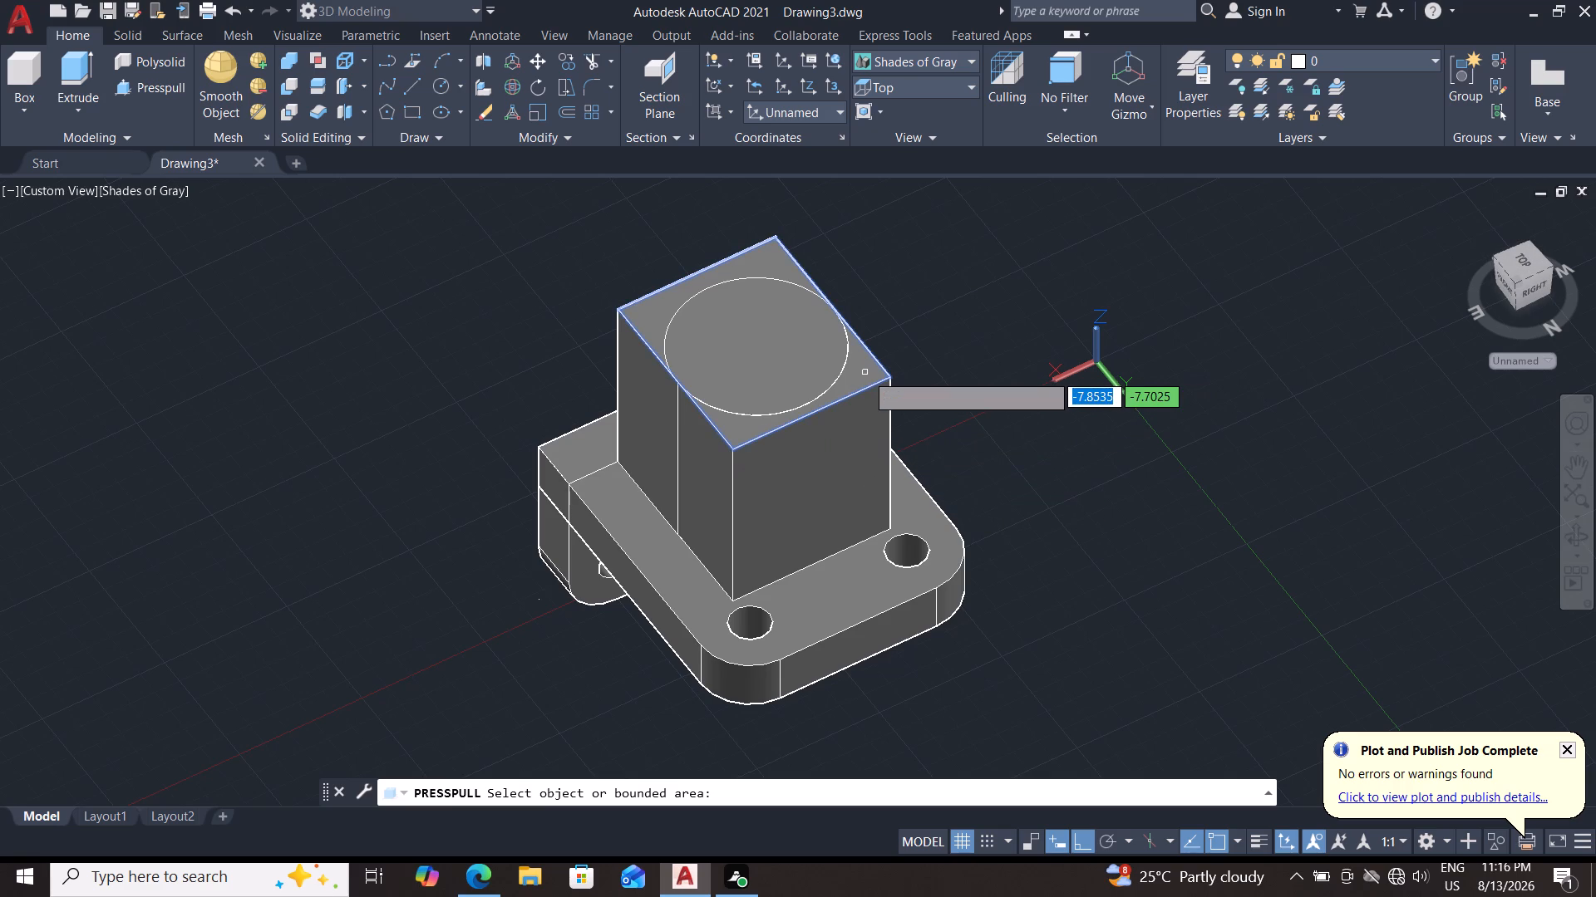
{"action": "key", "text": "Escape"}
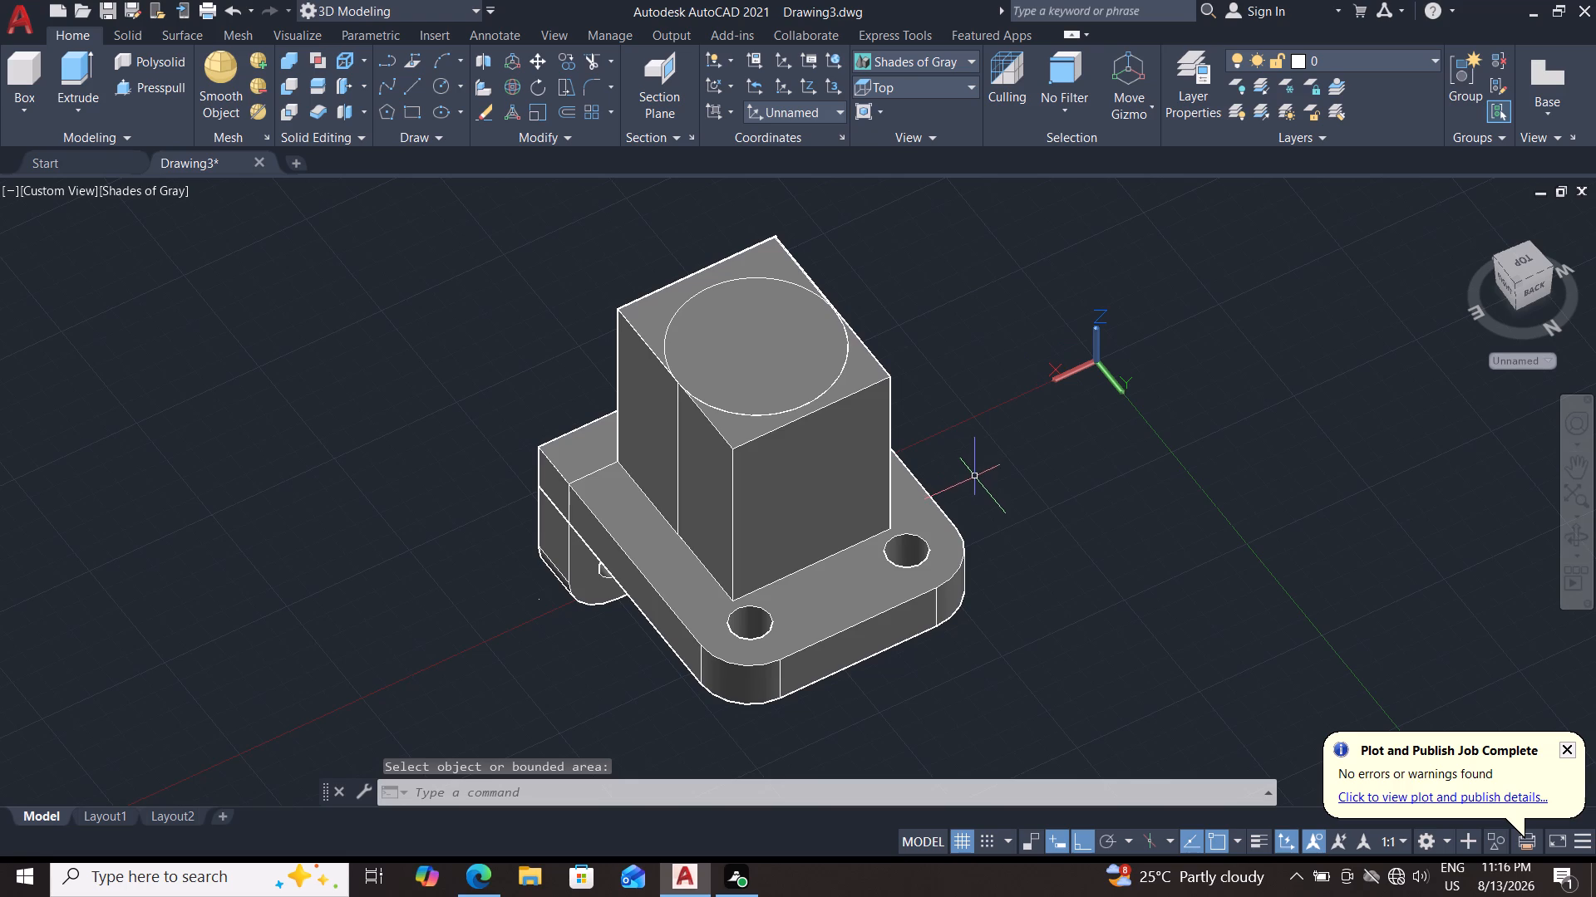
Examine the raised block and the circle on its top face from the side, from above and from below.
{"action": "middle_click_drag", "start_coordinate": [975, 538], "coordinate": [1155, 411], "text": "shift"}
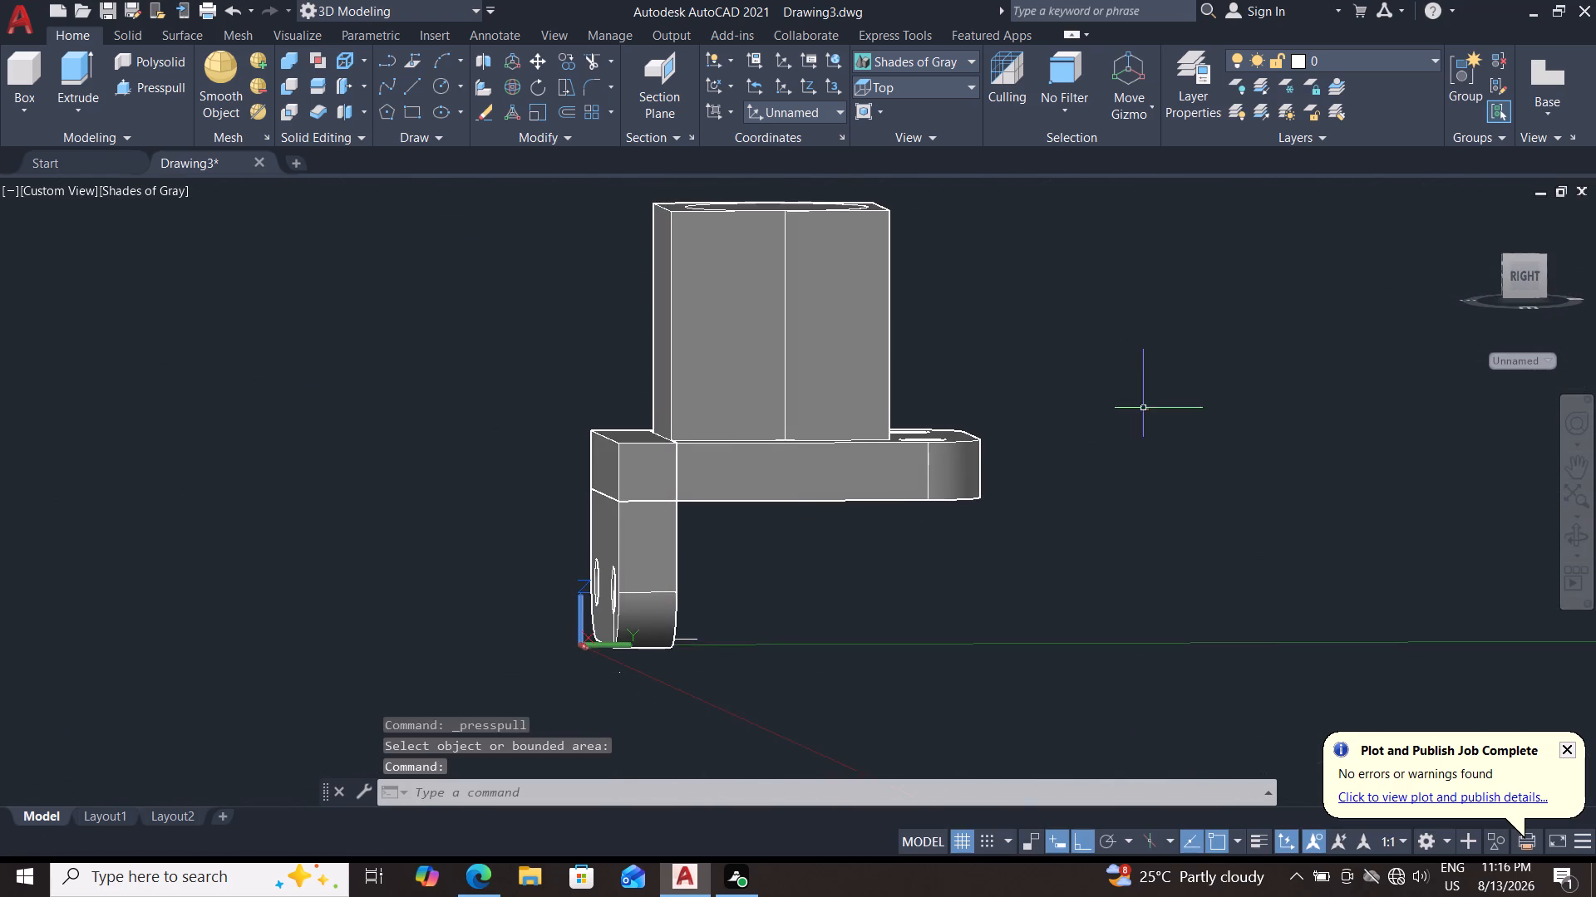
{"action": "scroll", "coordinate": [1040, 445], "scroll_direction": "up", "scroll_amount": 1}
{"action": "middle_click_drag", "start_coordinate": [953, 408], "coordinate": [958, 620]}
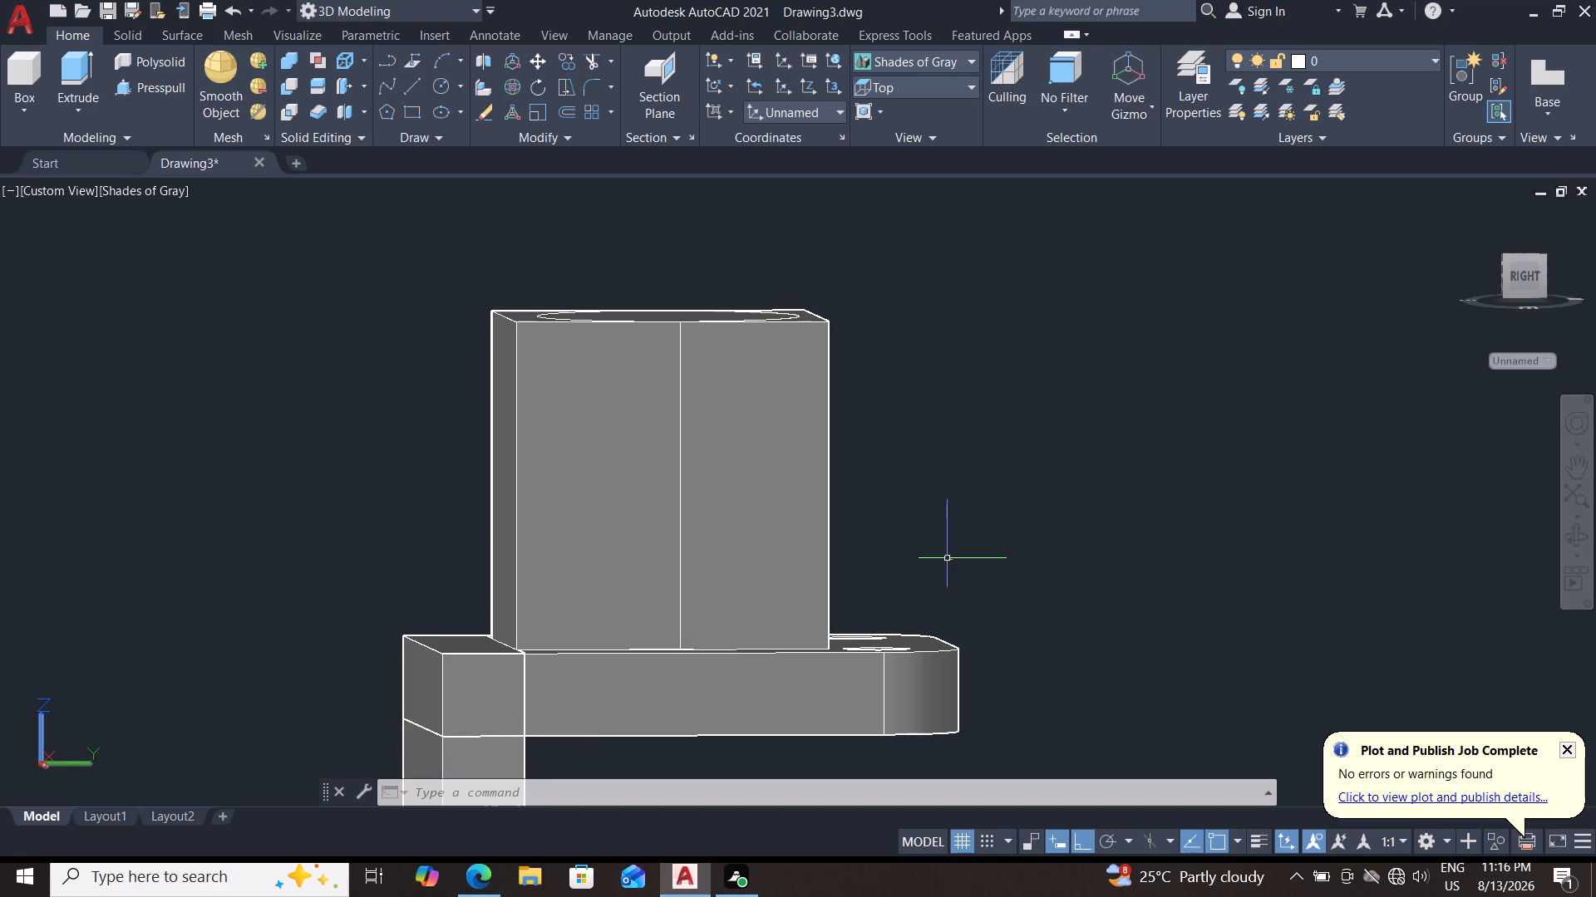
{"action": "scroll", "coordinate": [924, 649], "scroll_direction": "down", "scroll_amount": 2}
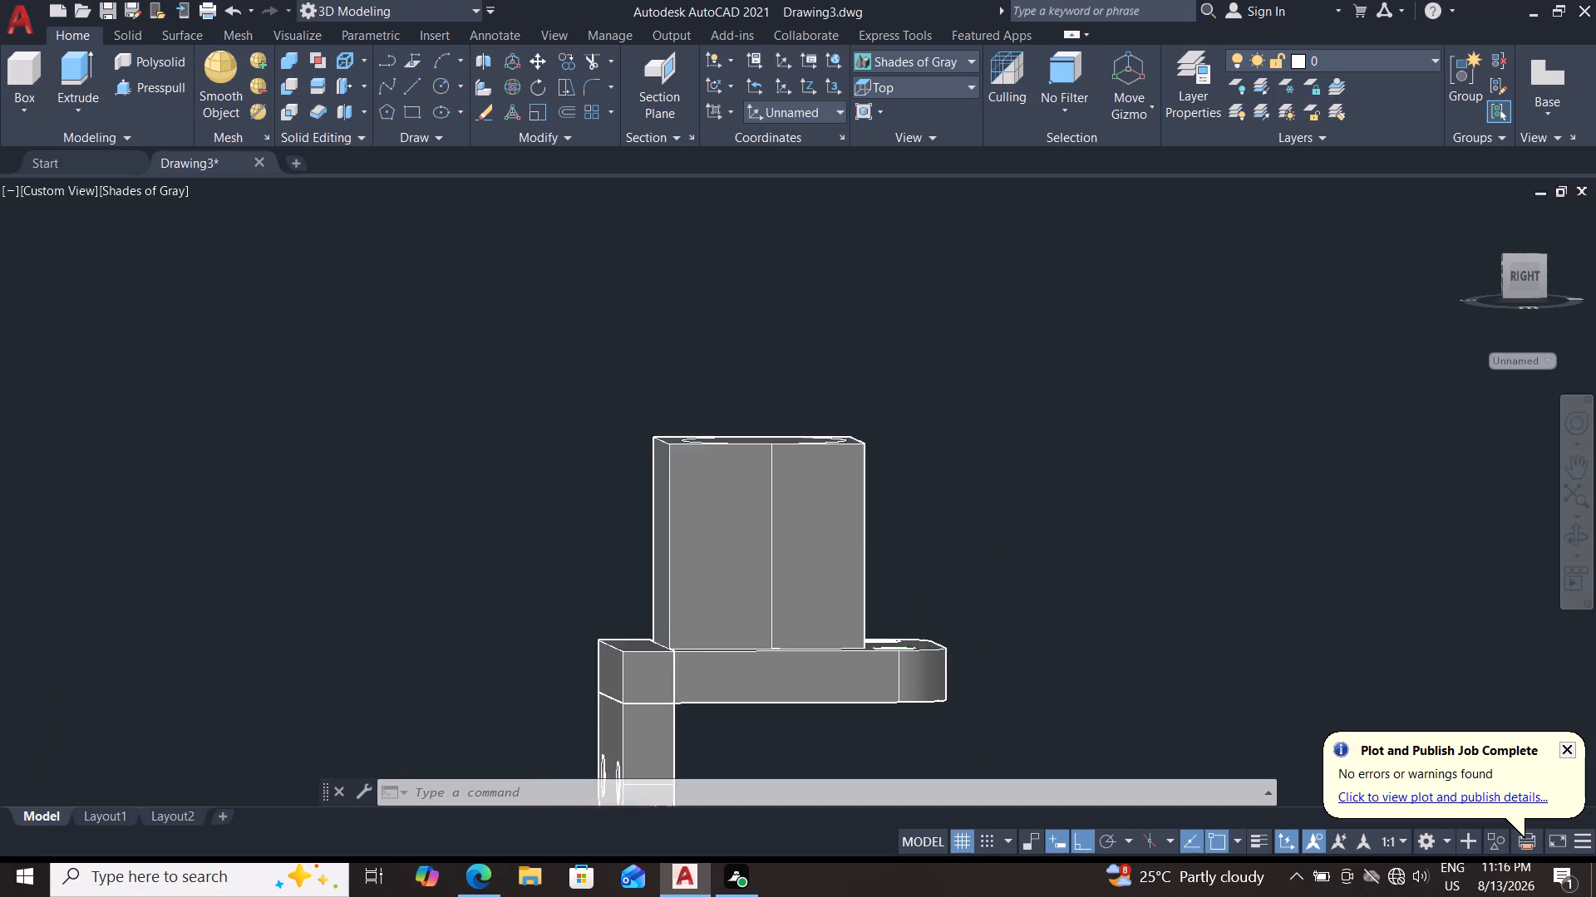
{"action": "scroll", "coordinate": [926, 635], "scroll_direction": "up", "scroll_amount": 2}
{"action": "middle_click_drag", "start_coordinate": [929, 547], "coordinate": [939, 640]}
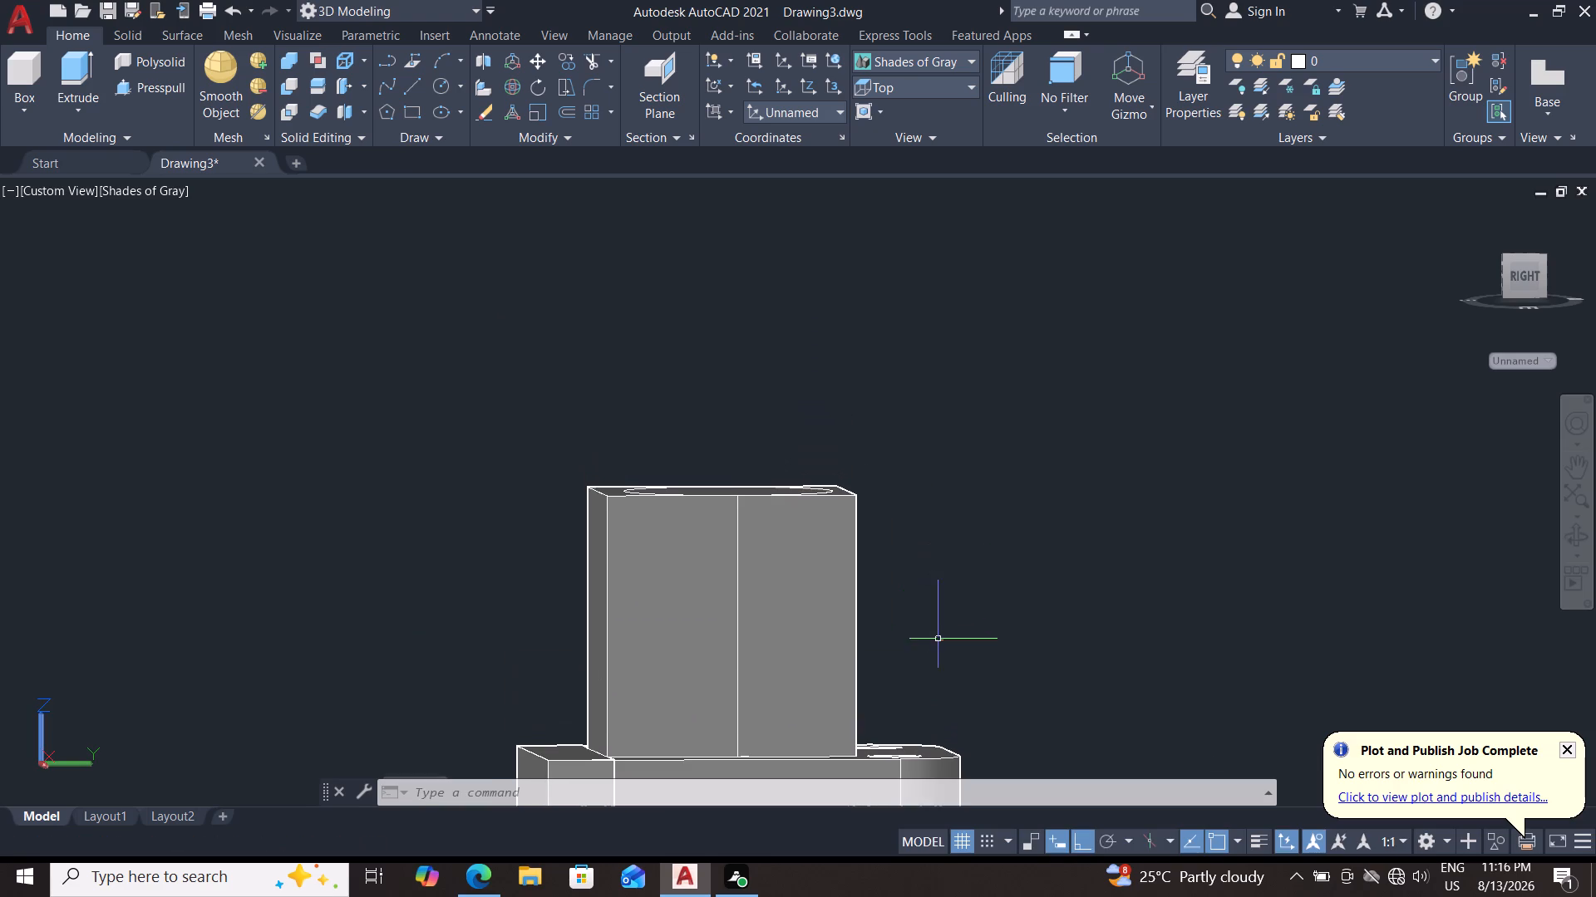
{"action": "middle_click_drag", "start_coordinate": [929, 571], "coordinate": [933, 665], "text": "shift"}
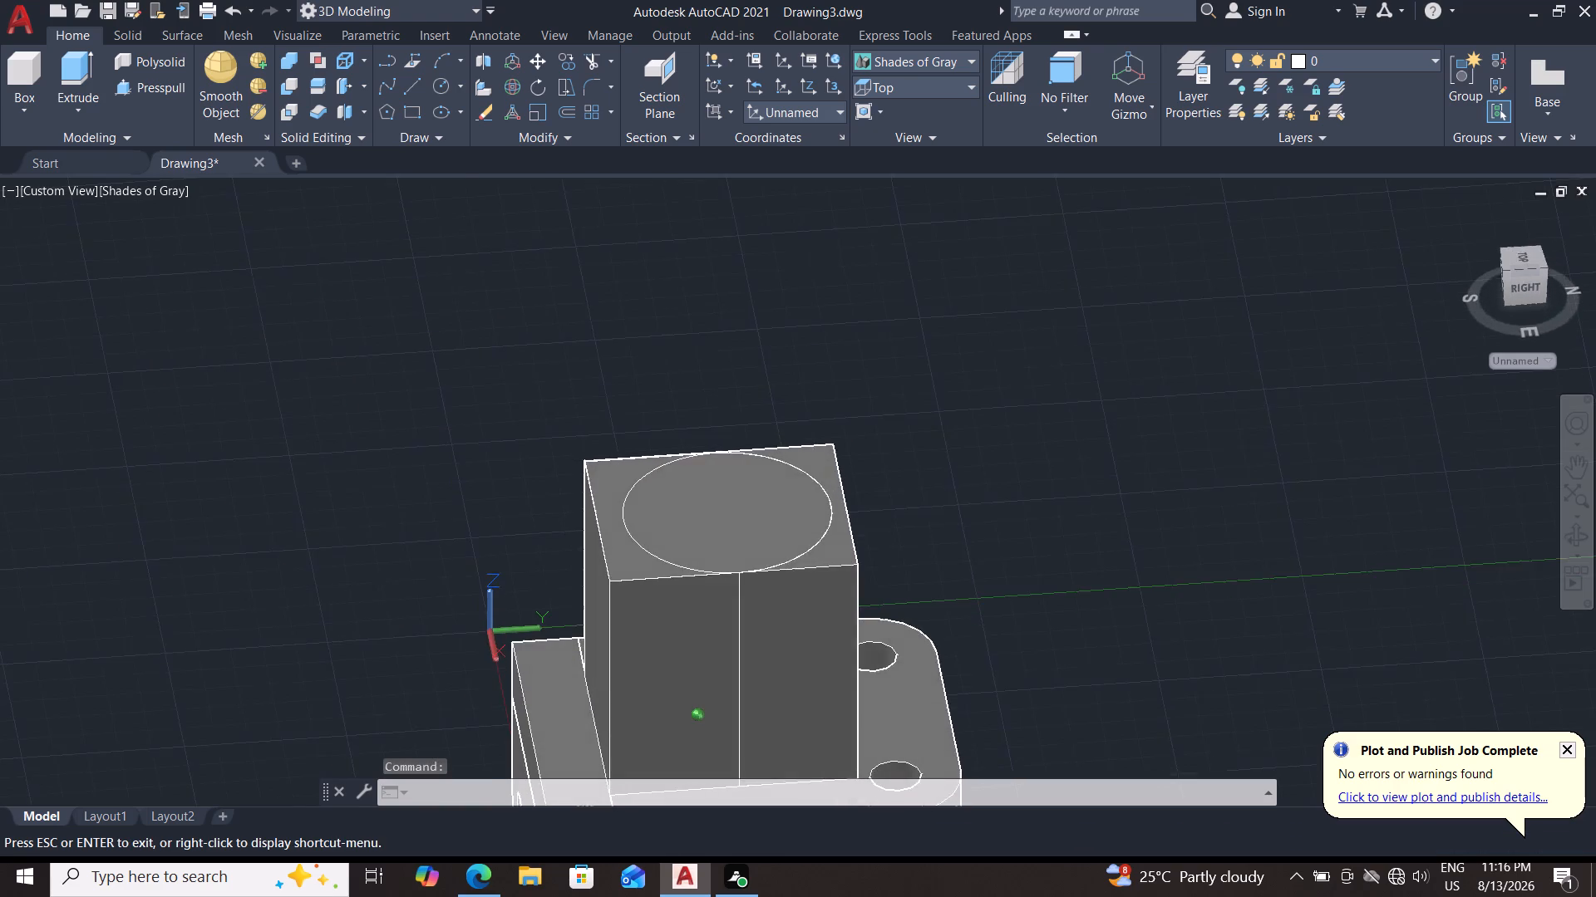
{"action": "middle_click_drag", "start_coordinate": [933, 665], "coordinate": [931, 551], "text": "shift"}
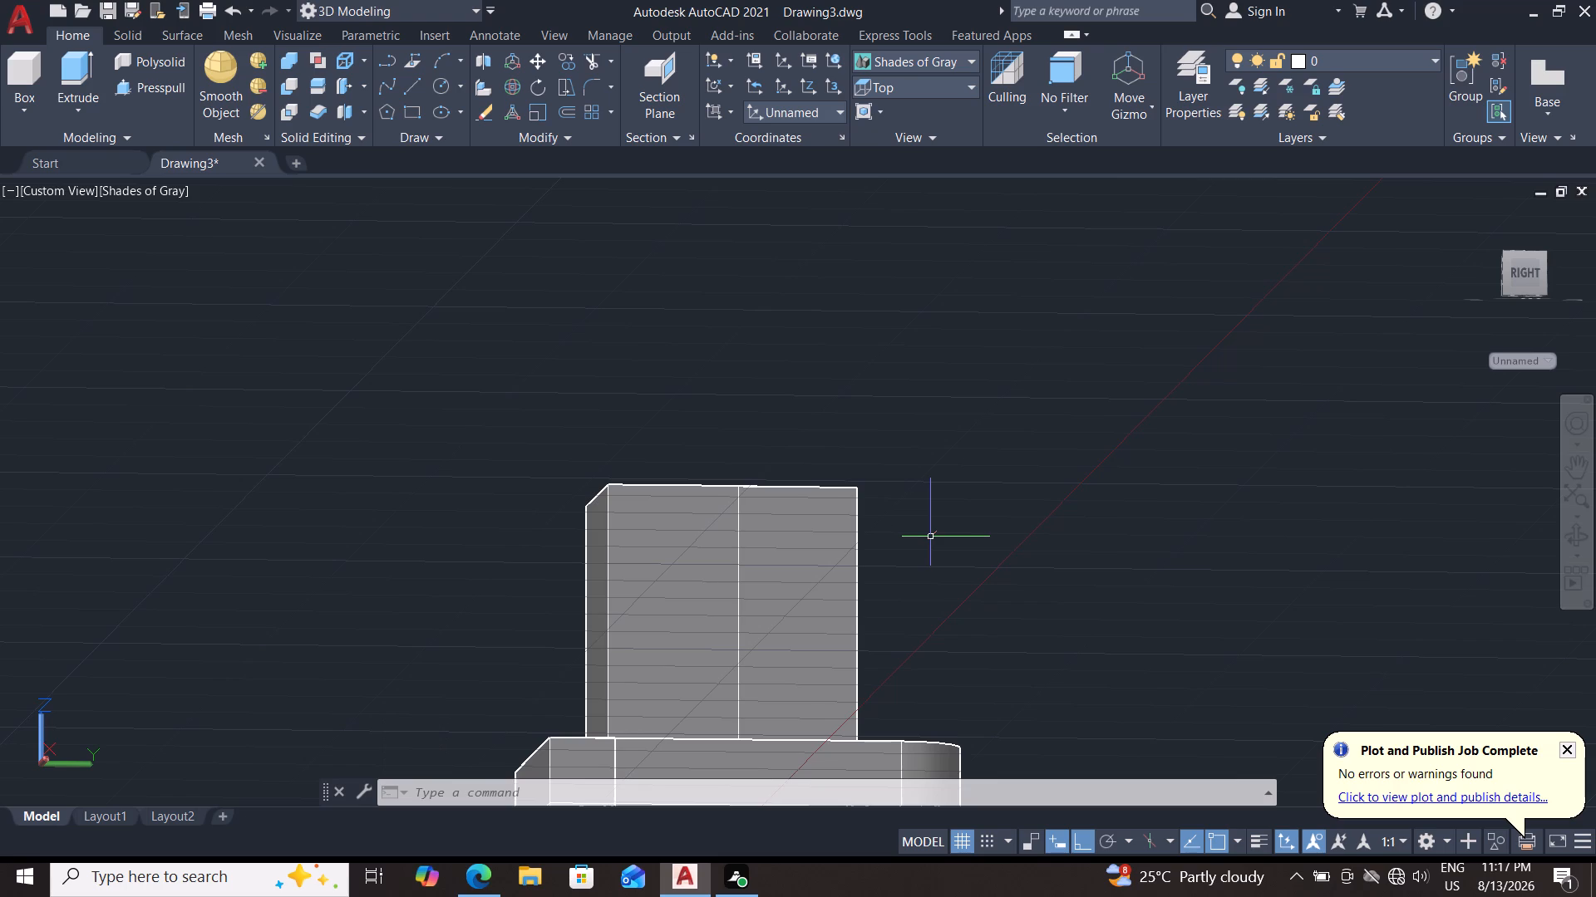
{"action": "scroll", "coordinate": [866, 512], "scroll_direction": "down", "scroll_amount": 2}
{"action": "scroll", "coordinate": [929, 576], "scroll_direction": "up", "scroll_amount": 3}
{"action": "middle_click_drag", "start_coordinate": [908, 607], "coordinate": [917, 554]}
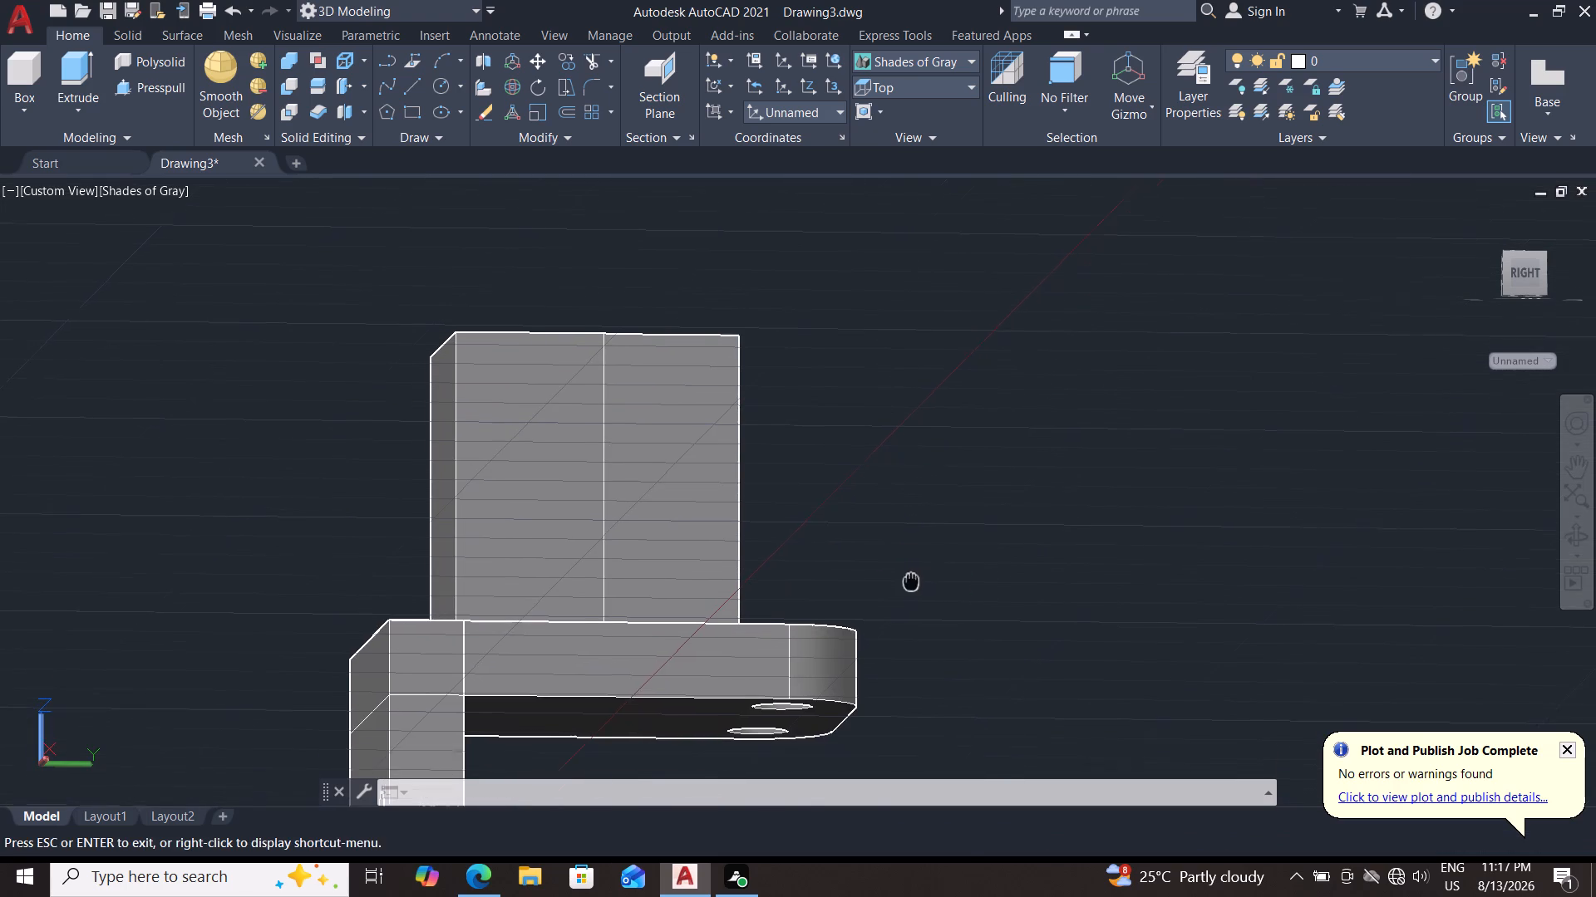
{"action": "middle_click_drag", "start_coordinate": [917, 554], "coordinate": [936, 519]}
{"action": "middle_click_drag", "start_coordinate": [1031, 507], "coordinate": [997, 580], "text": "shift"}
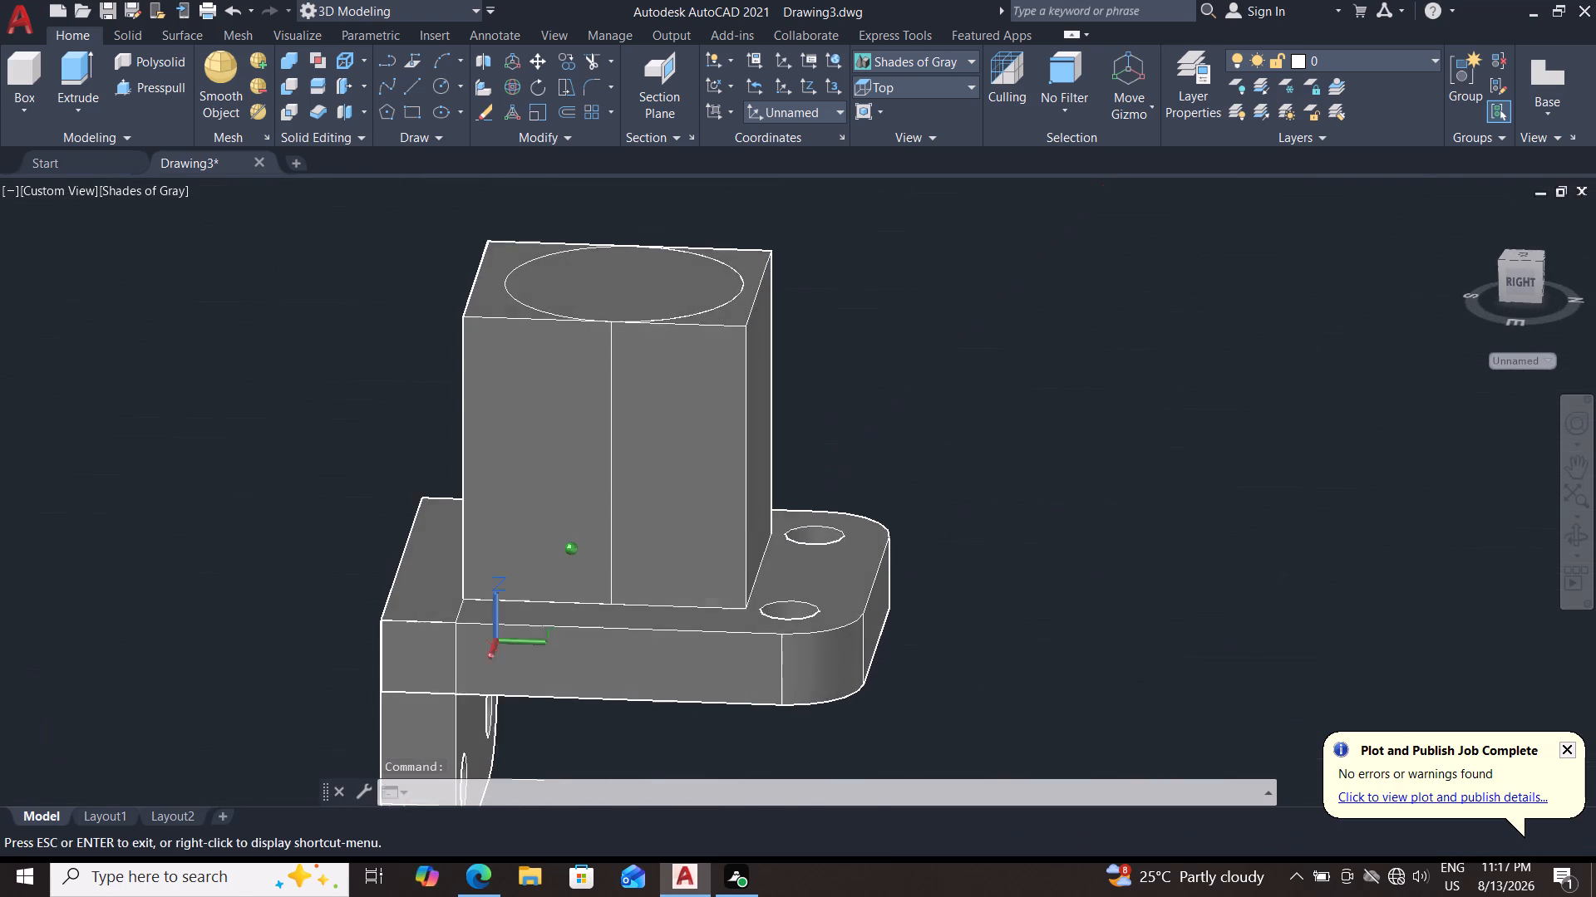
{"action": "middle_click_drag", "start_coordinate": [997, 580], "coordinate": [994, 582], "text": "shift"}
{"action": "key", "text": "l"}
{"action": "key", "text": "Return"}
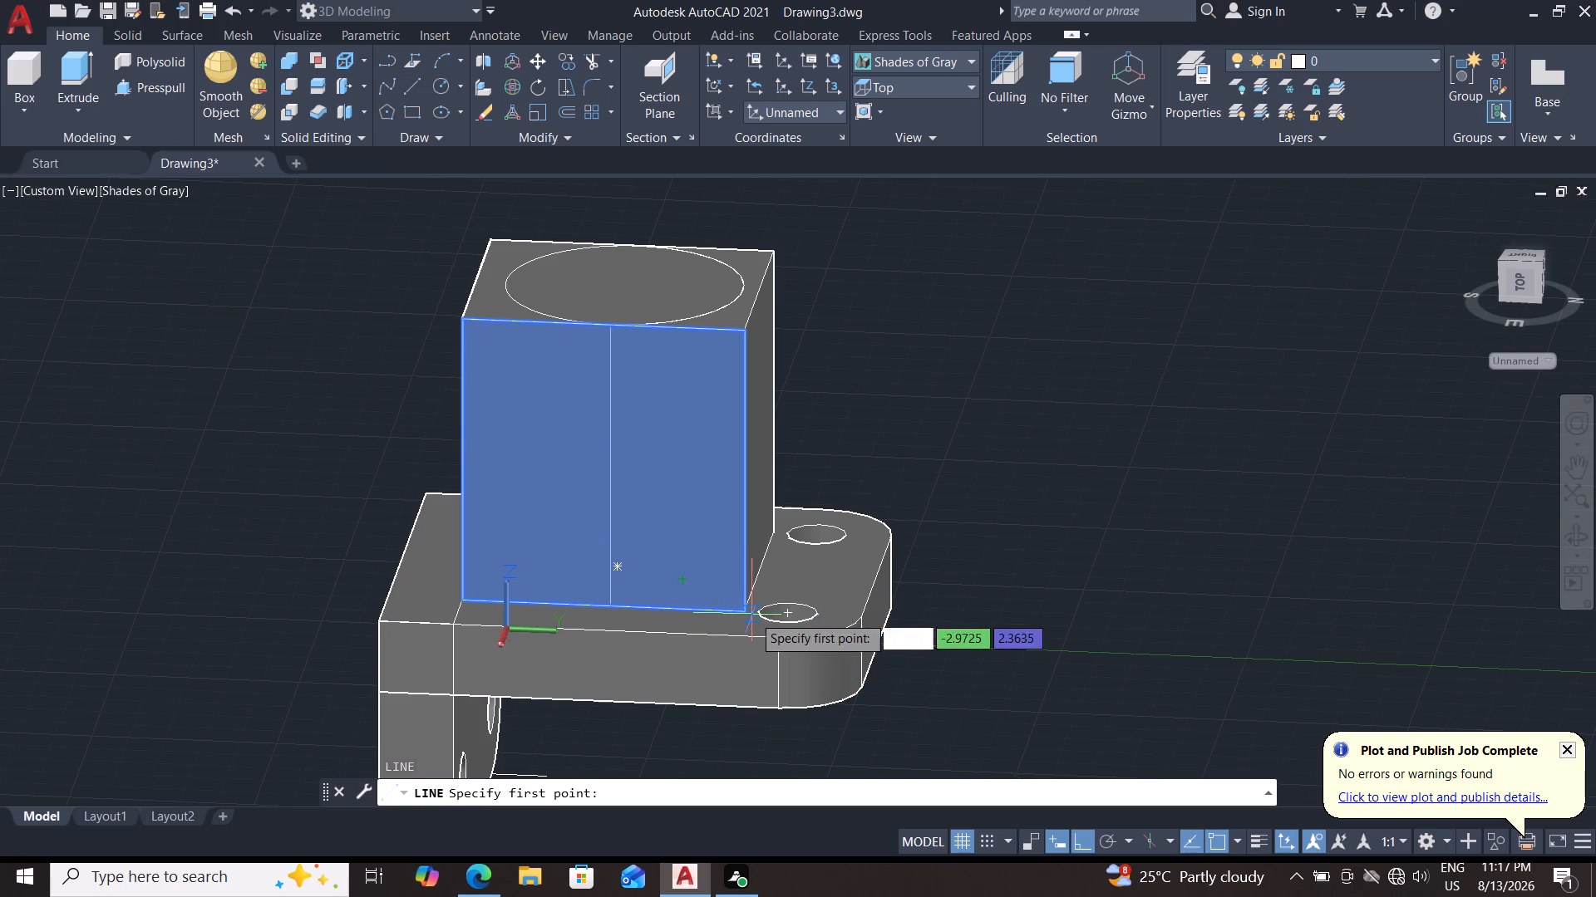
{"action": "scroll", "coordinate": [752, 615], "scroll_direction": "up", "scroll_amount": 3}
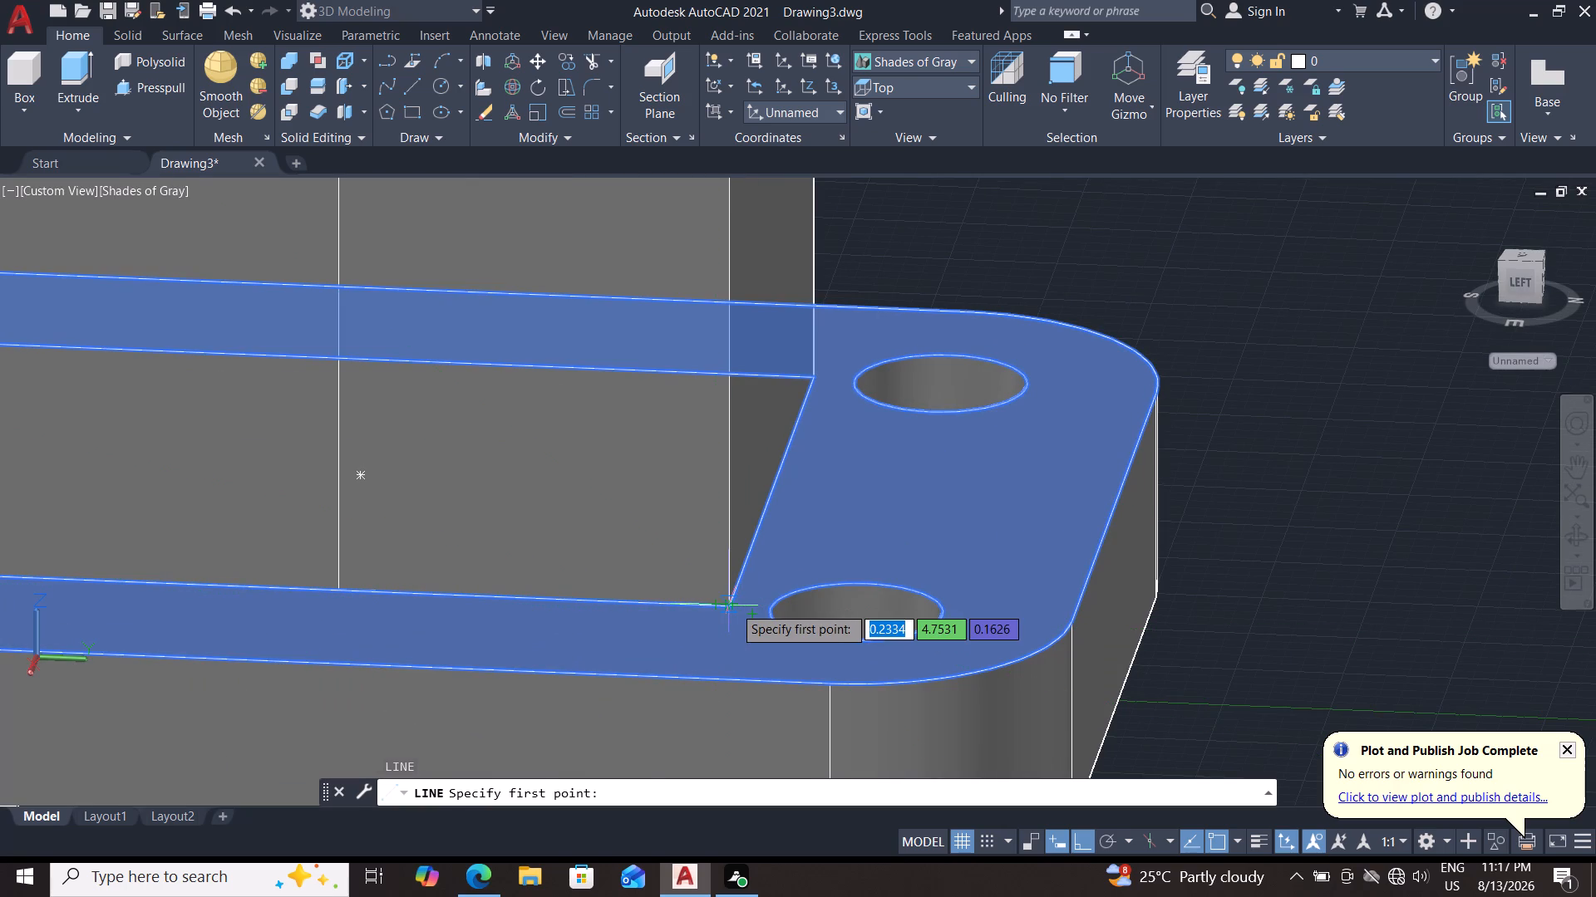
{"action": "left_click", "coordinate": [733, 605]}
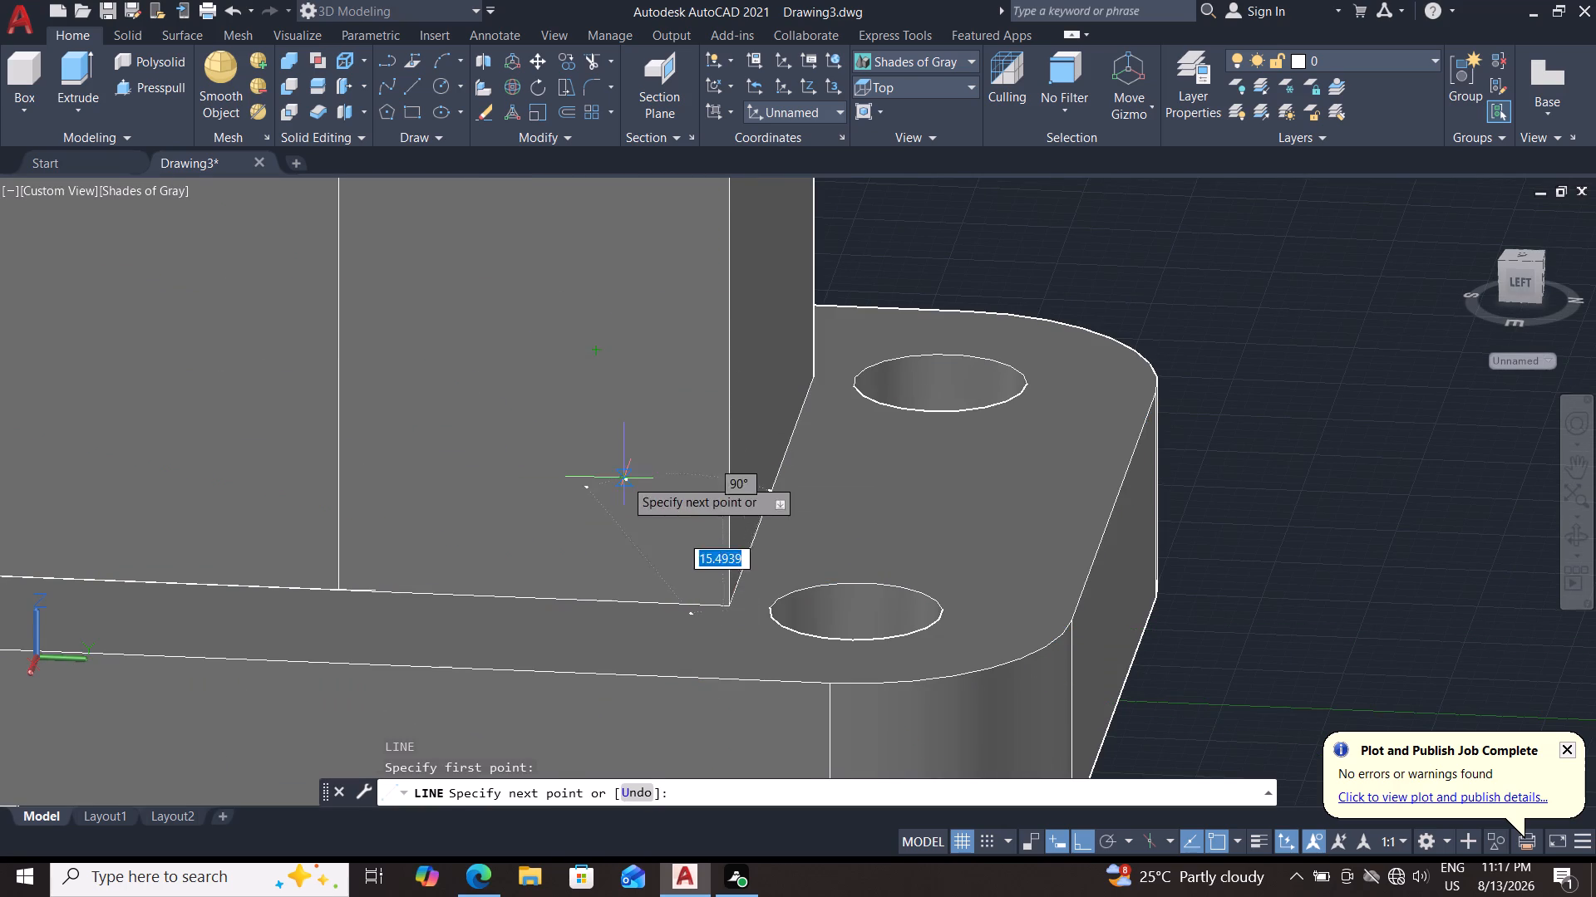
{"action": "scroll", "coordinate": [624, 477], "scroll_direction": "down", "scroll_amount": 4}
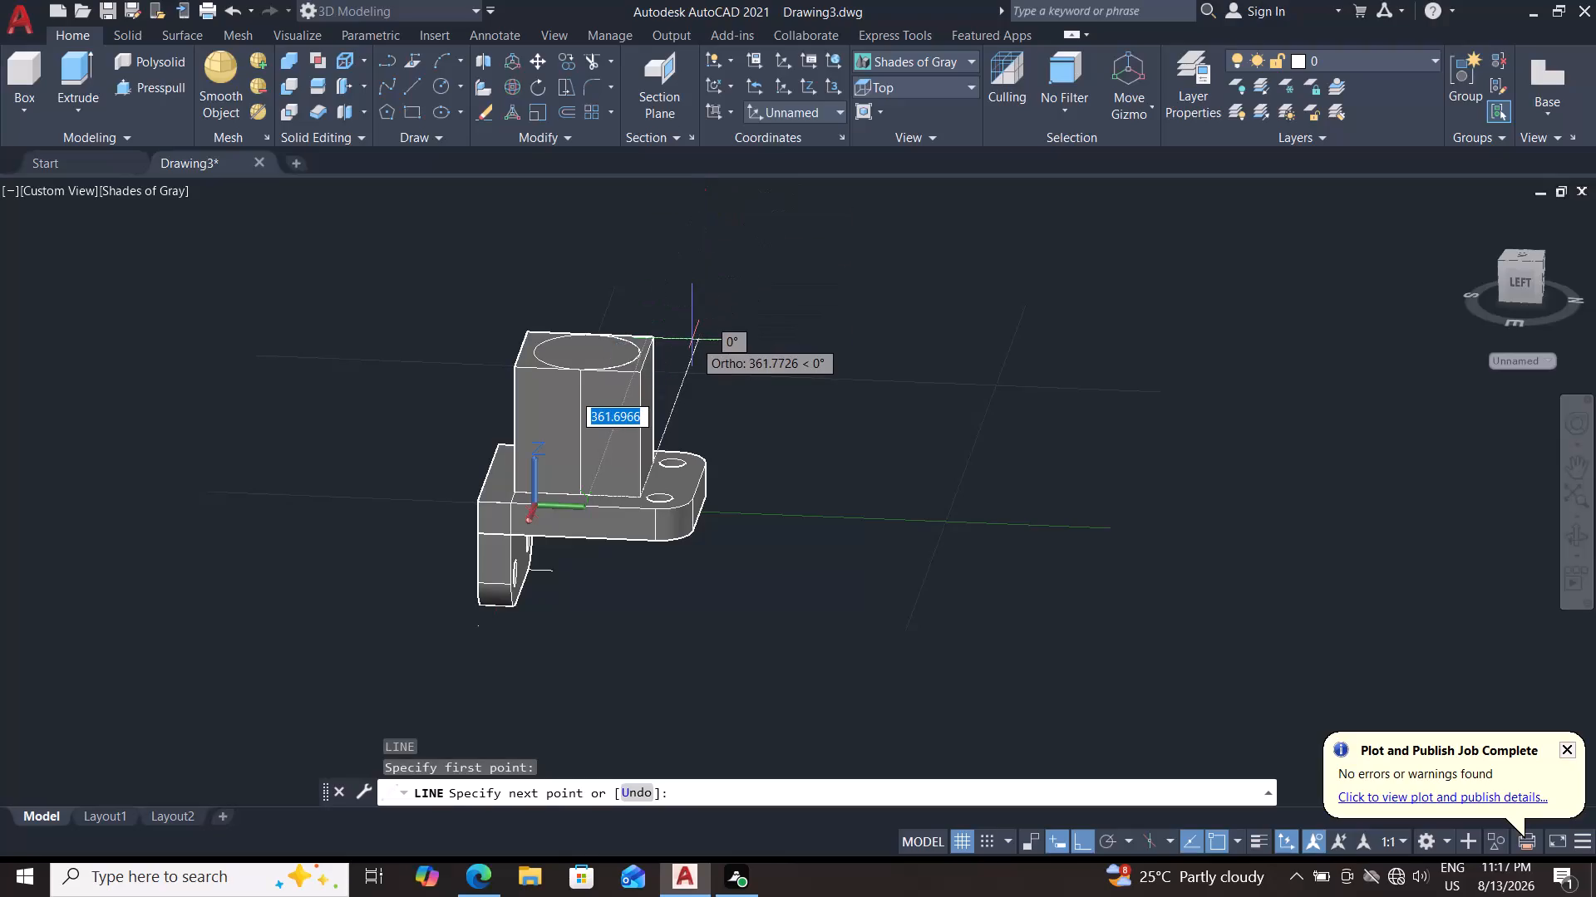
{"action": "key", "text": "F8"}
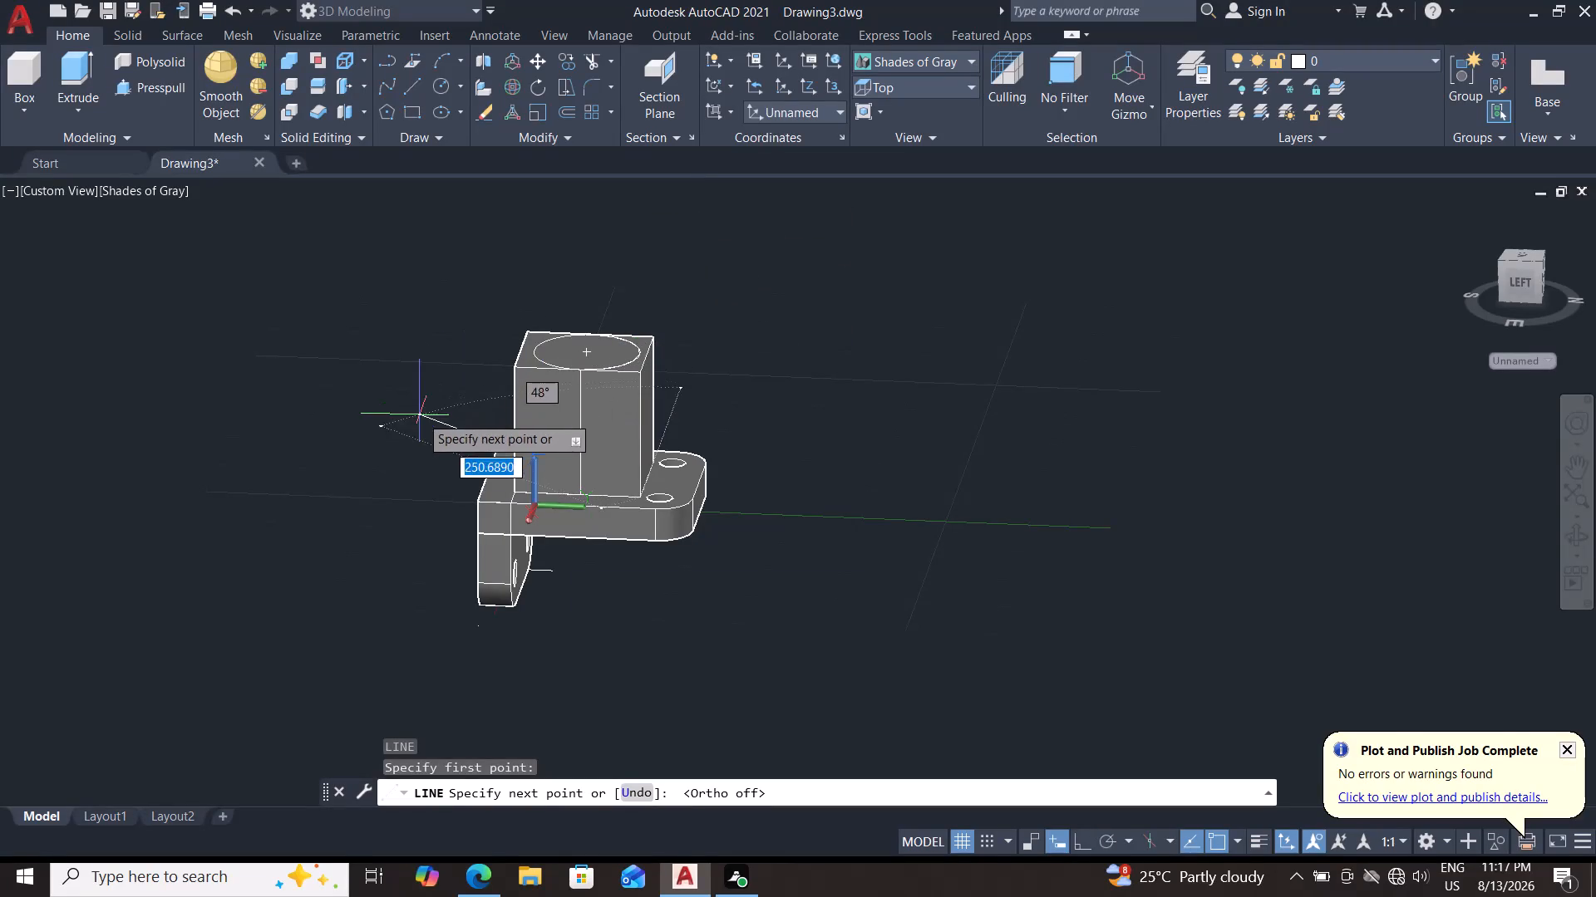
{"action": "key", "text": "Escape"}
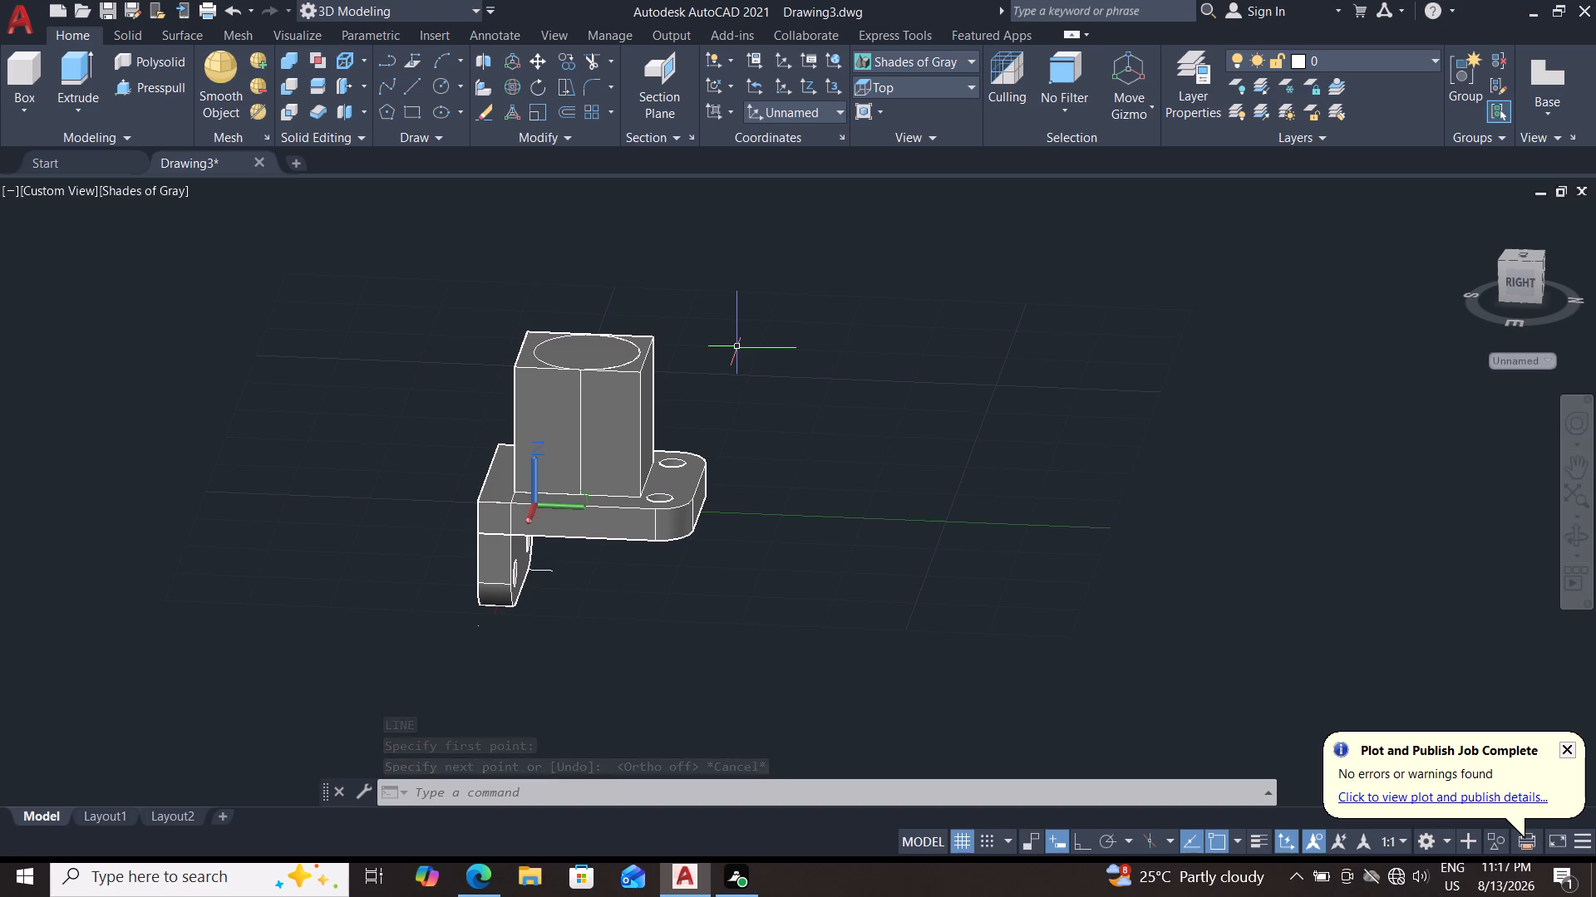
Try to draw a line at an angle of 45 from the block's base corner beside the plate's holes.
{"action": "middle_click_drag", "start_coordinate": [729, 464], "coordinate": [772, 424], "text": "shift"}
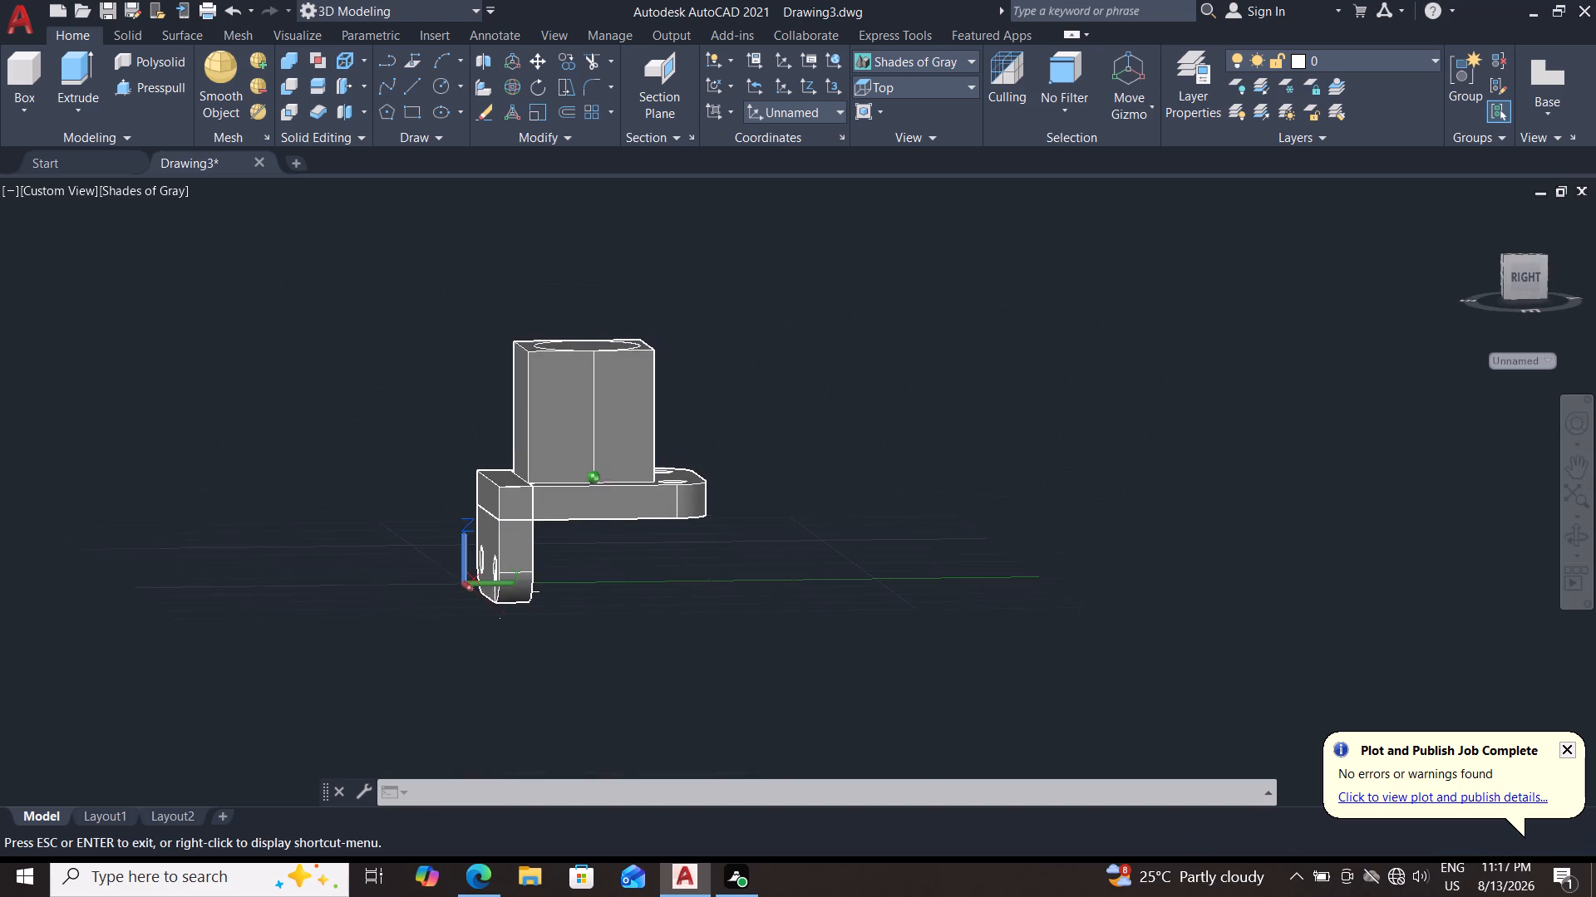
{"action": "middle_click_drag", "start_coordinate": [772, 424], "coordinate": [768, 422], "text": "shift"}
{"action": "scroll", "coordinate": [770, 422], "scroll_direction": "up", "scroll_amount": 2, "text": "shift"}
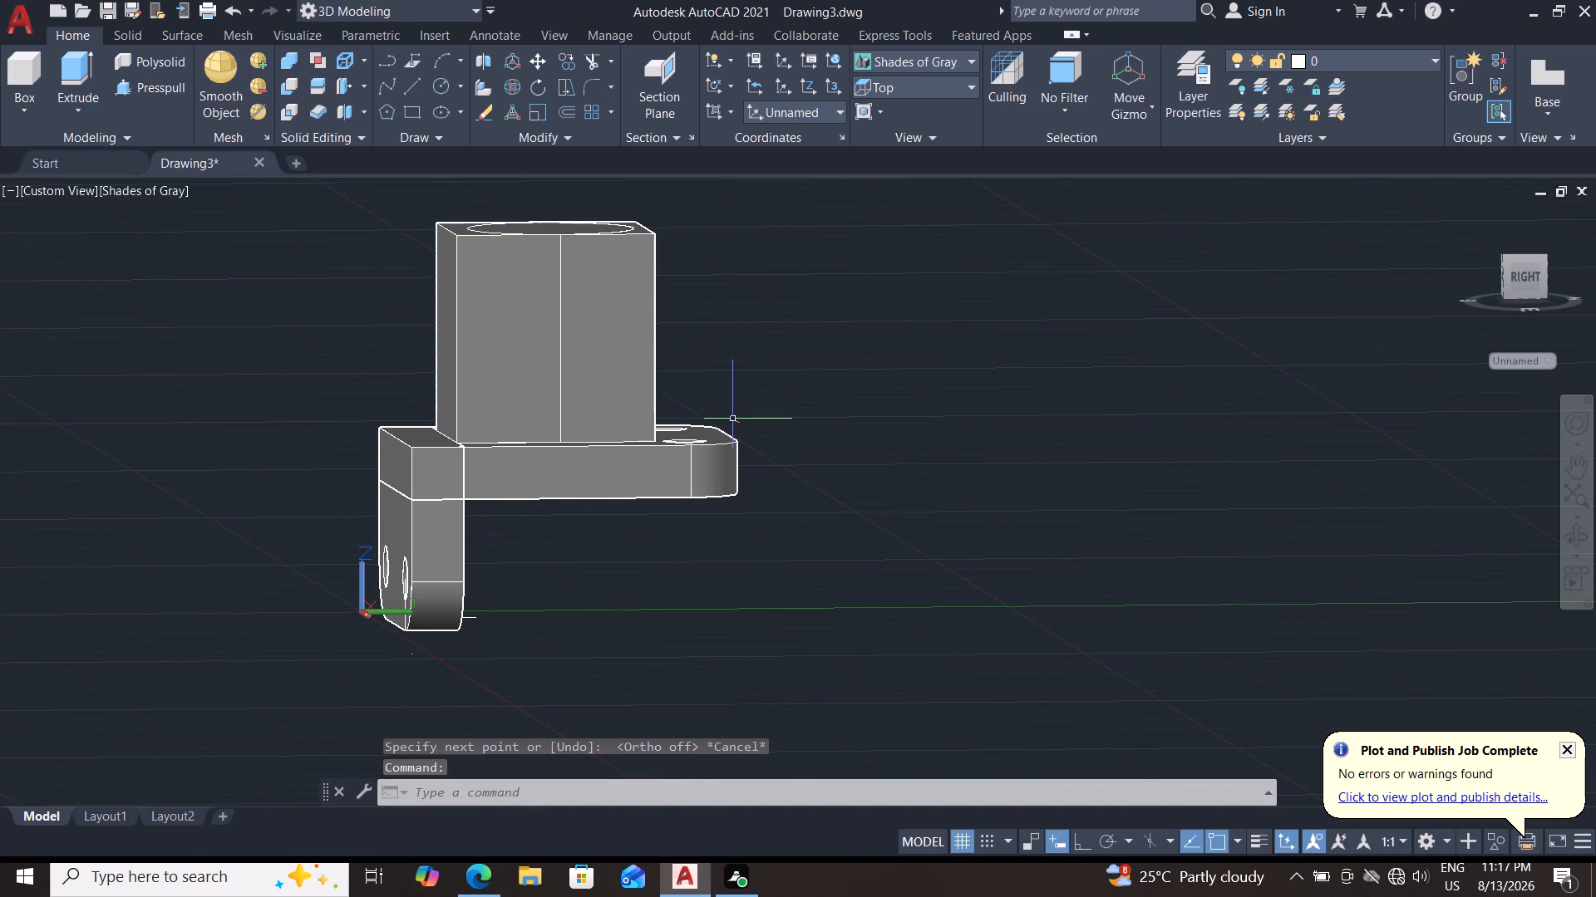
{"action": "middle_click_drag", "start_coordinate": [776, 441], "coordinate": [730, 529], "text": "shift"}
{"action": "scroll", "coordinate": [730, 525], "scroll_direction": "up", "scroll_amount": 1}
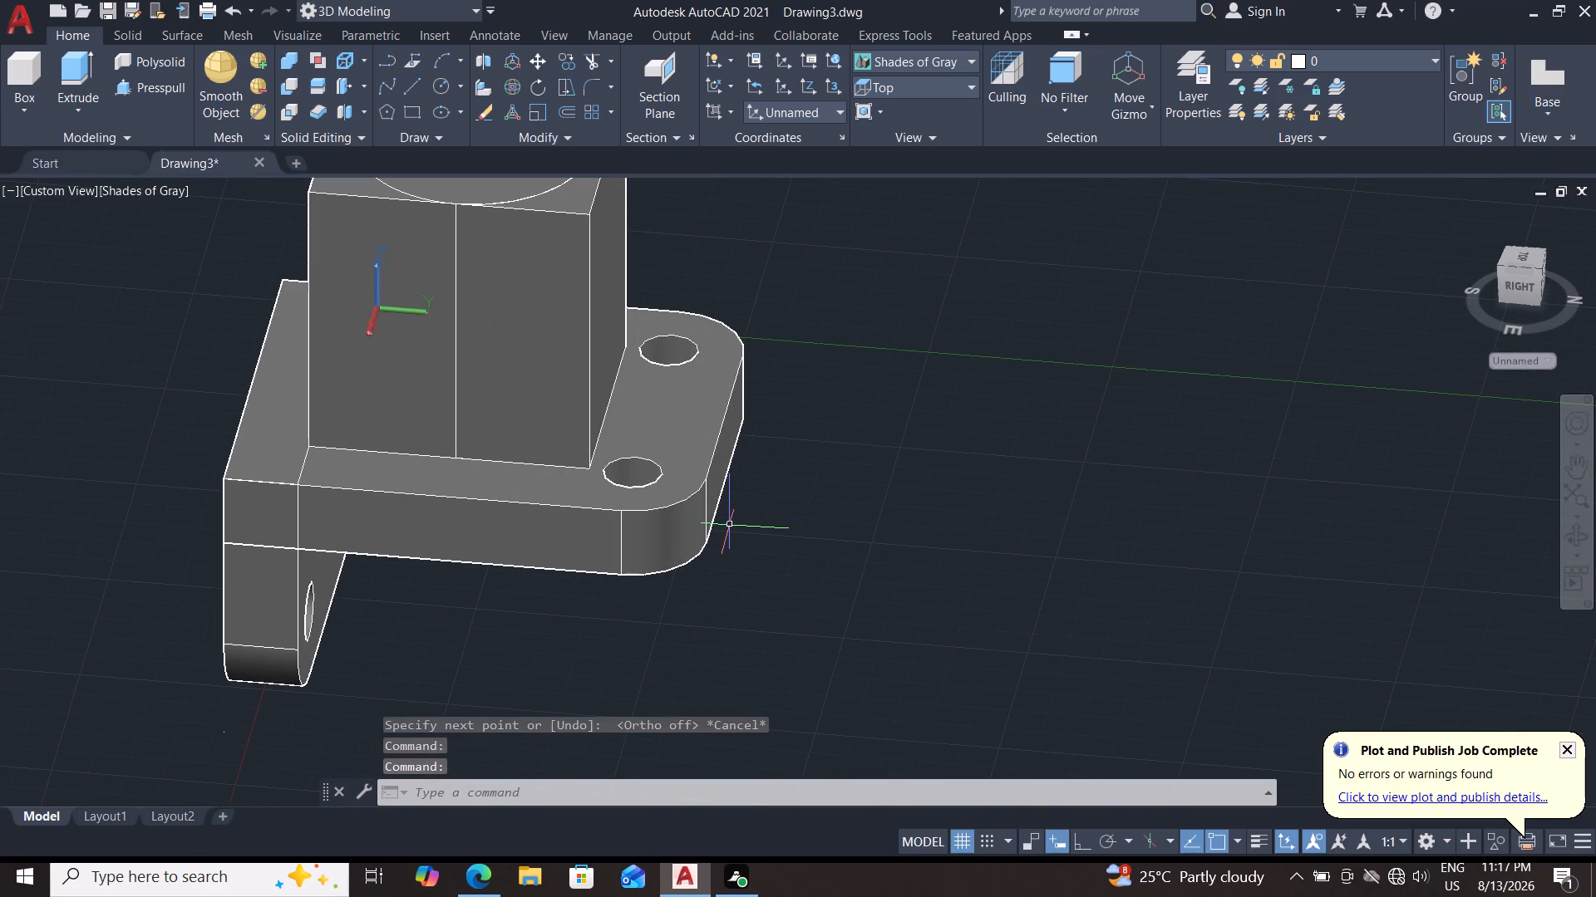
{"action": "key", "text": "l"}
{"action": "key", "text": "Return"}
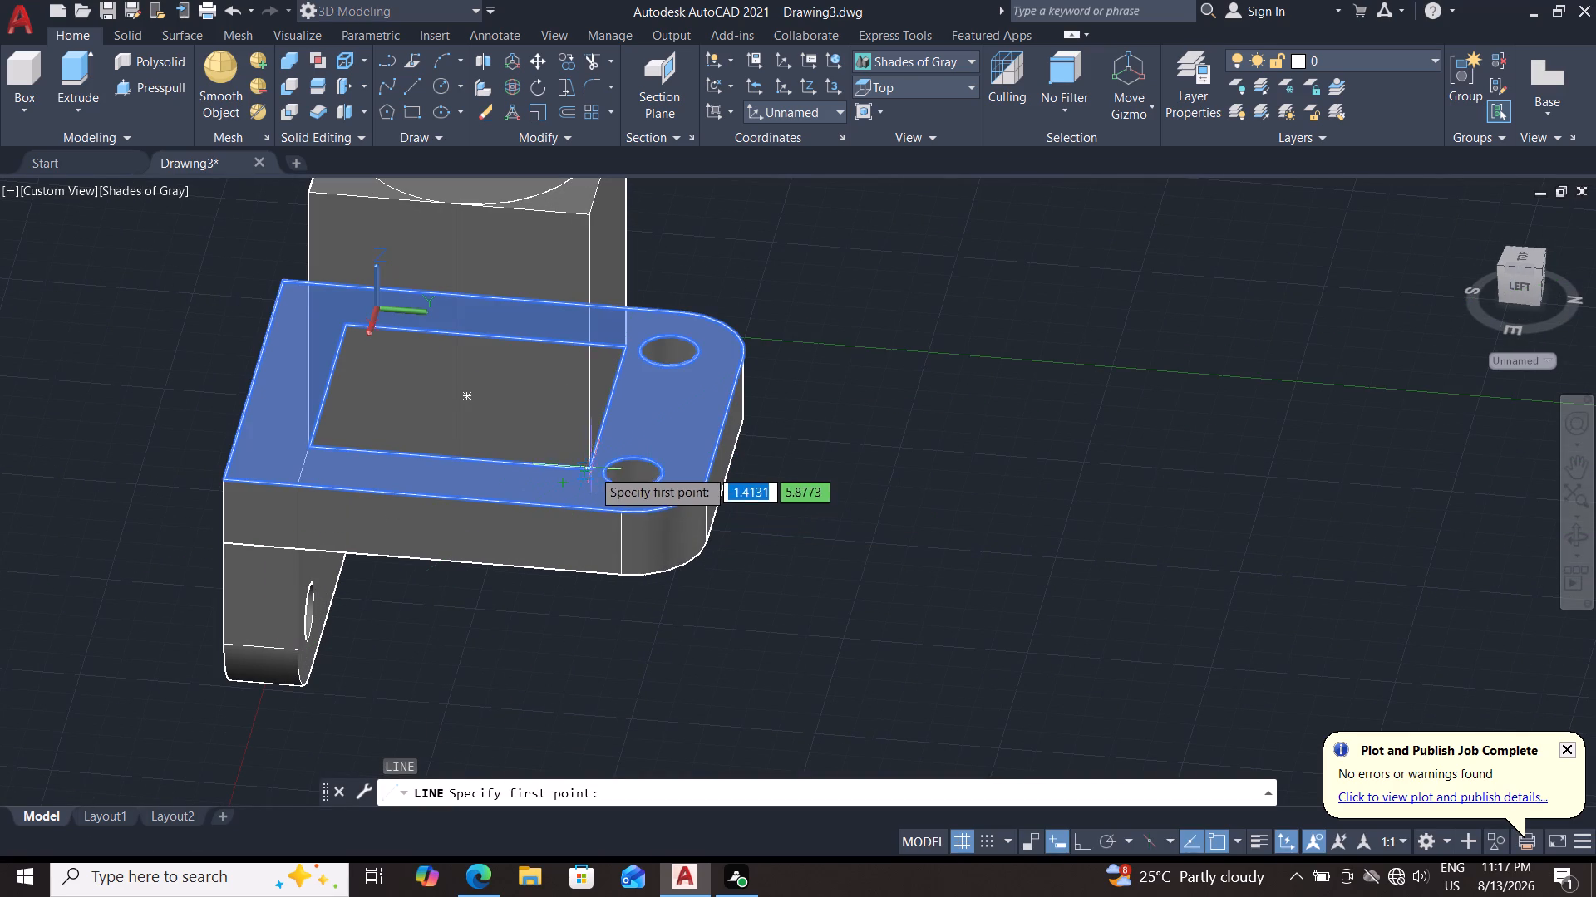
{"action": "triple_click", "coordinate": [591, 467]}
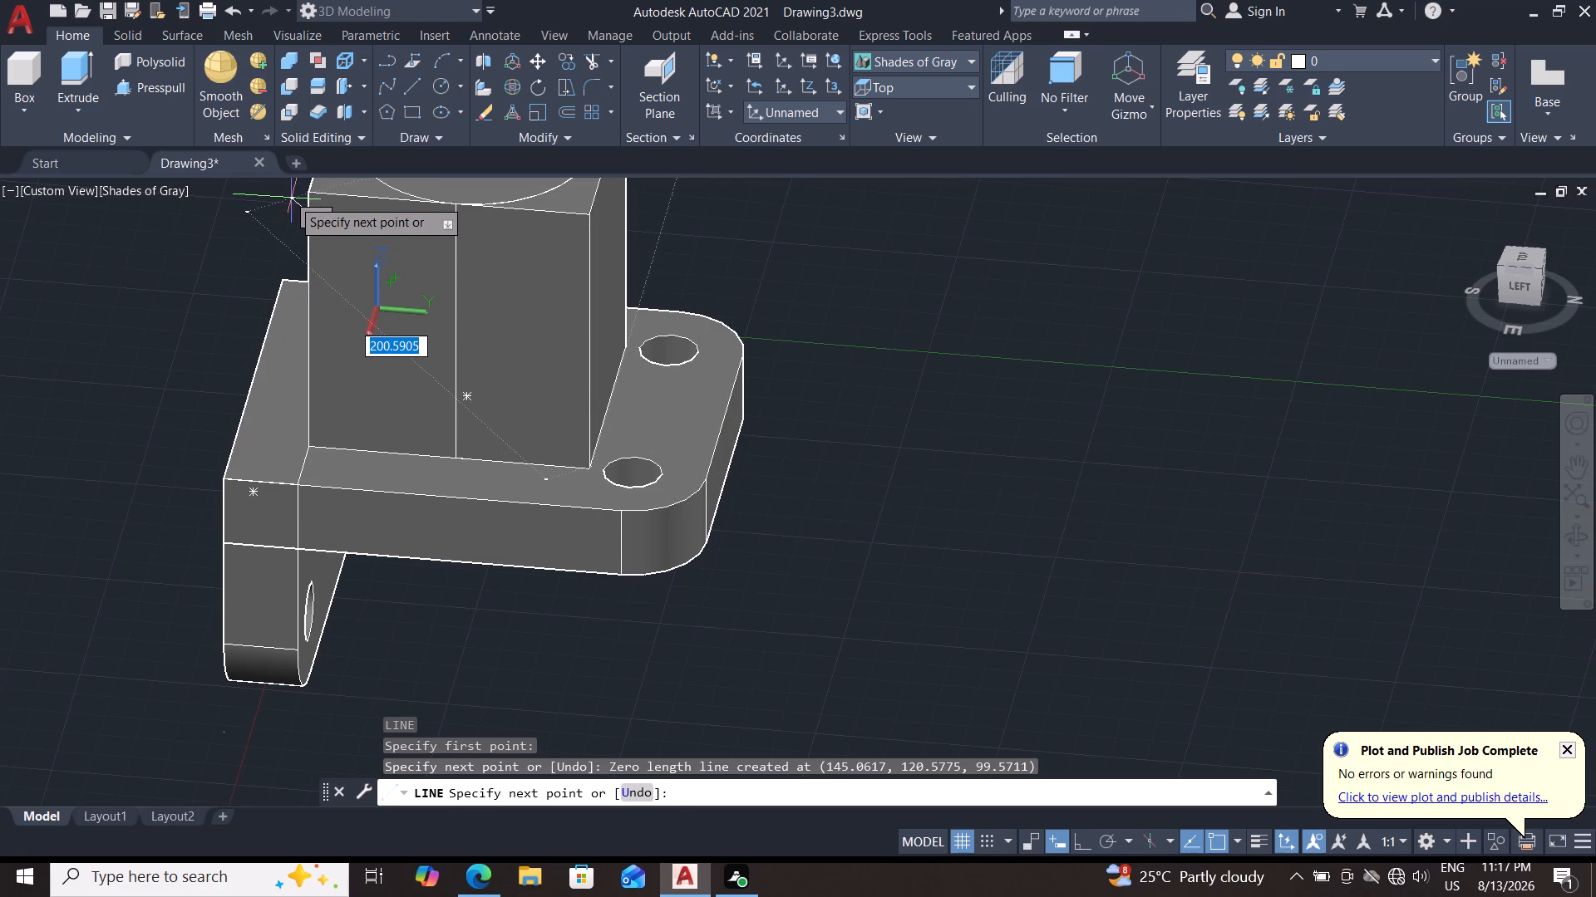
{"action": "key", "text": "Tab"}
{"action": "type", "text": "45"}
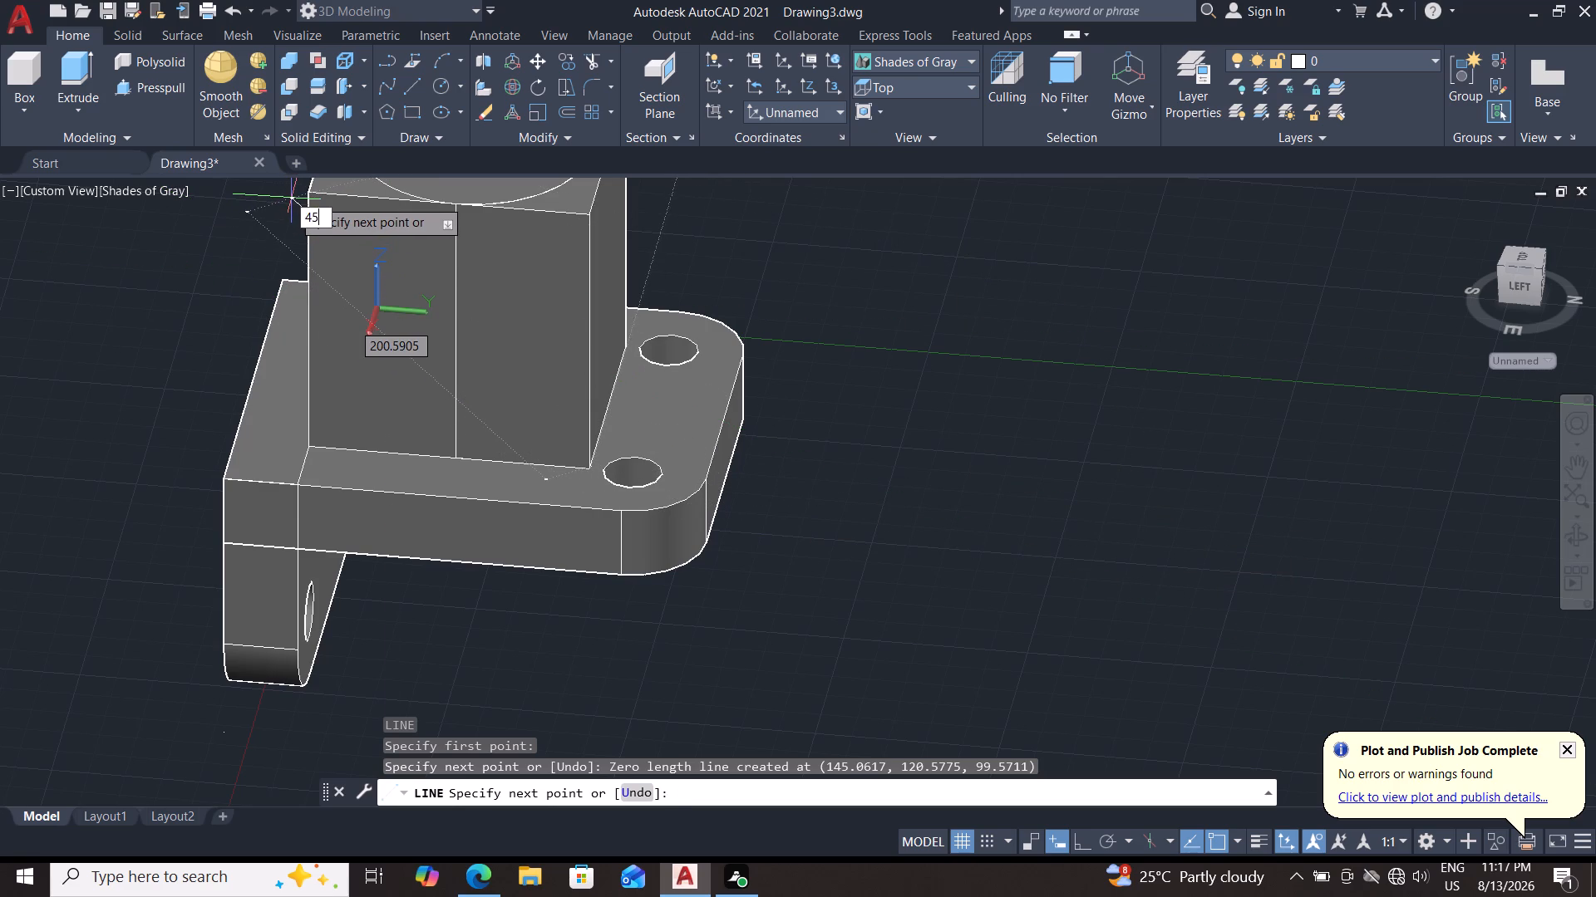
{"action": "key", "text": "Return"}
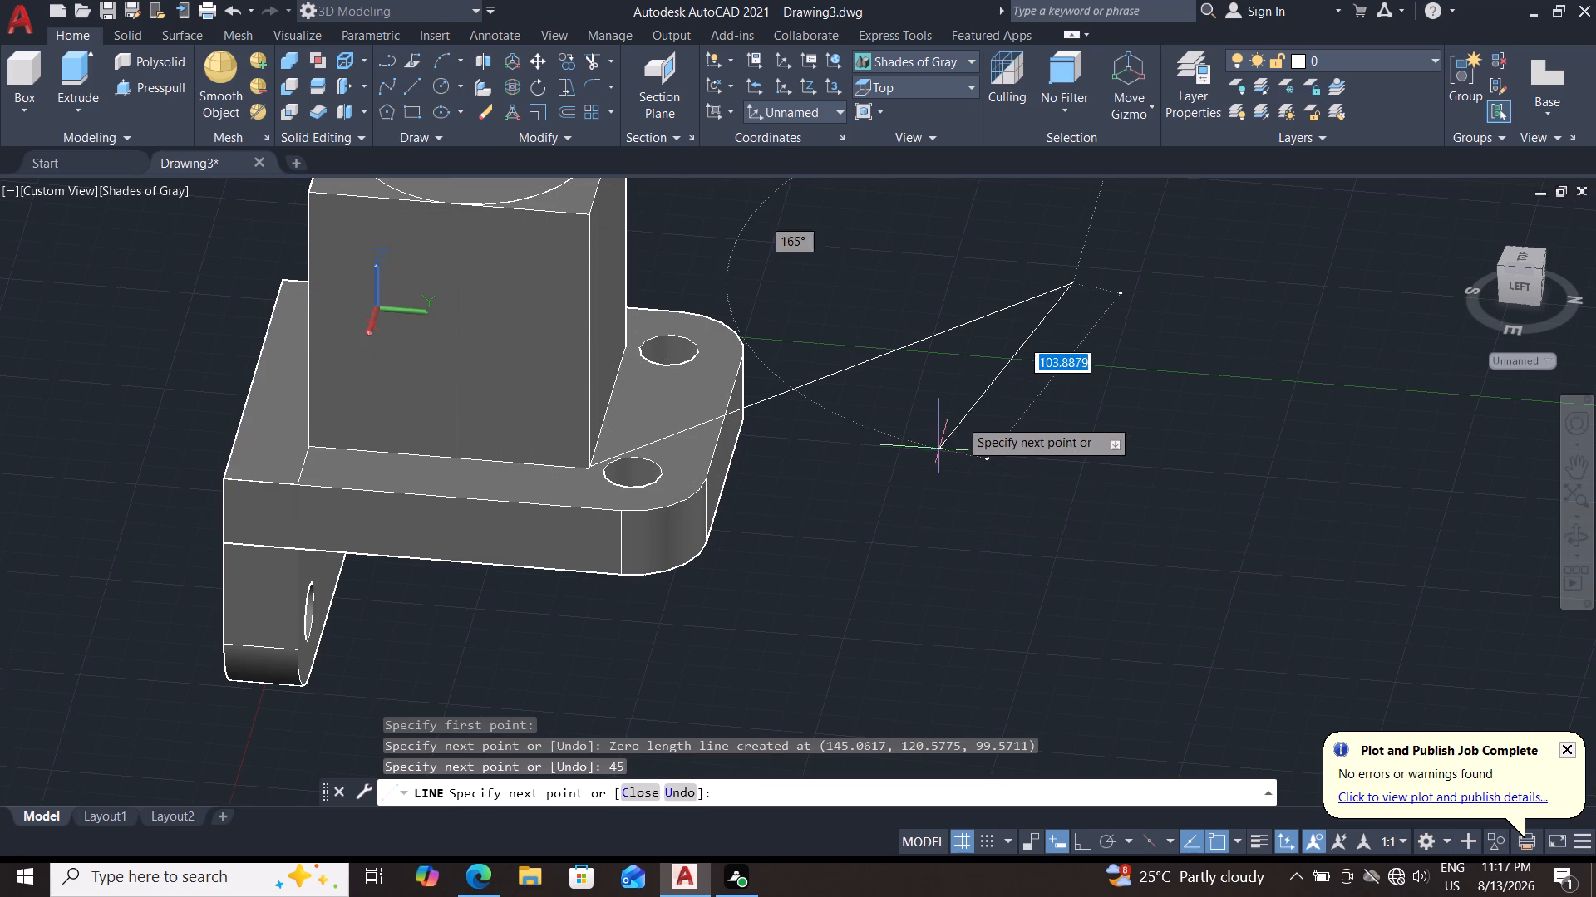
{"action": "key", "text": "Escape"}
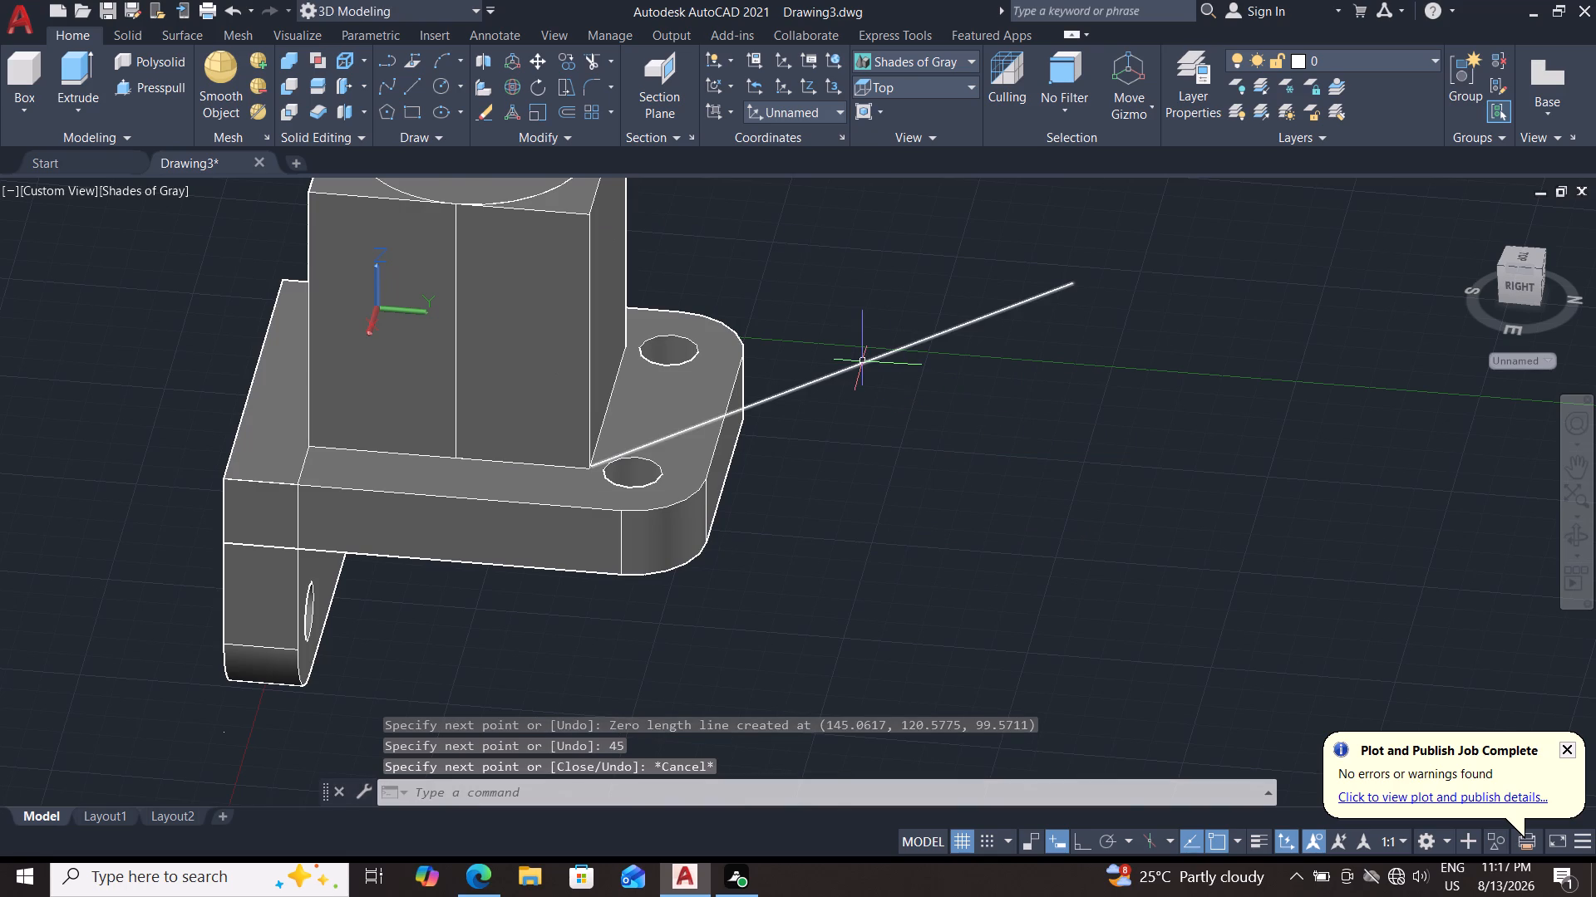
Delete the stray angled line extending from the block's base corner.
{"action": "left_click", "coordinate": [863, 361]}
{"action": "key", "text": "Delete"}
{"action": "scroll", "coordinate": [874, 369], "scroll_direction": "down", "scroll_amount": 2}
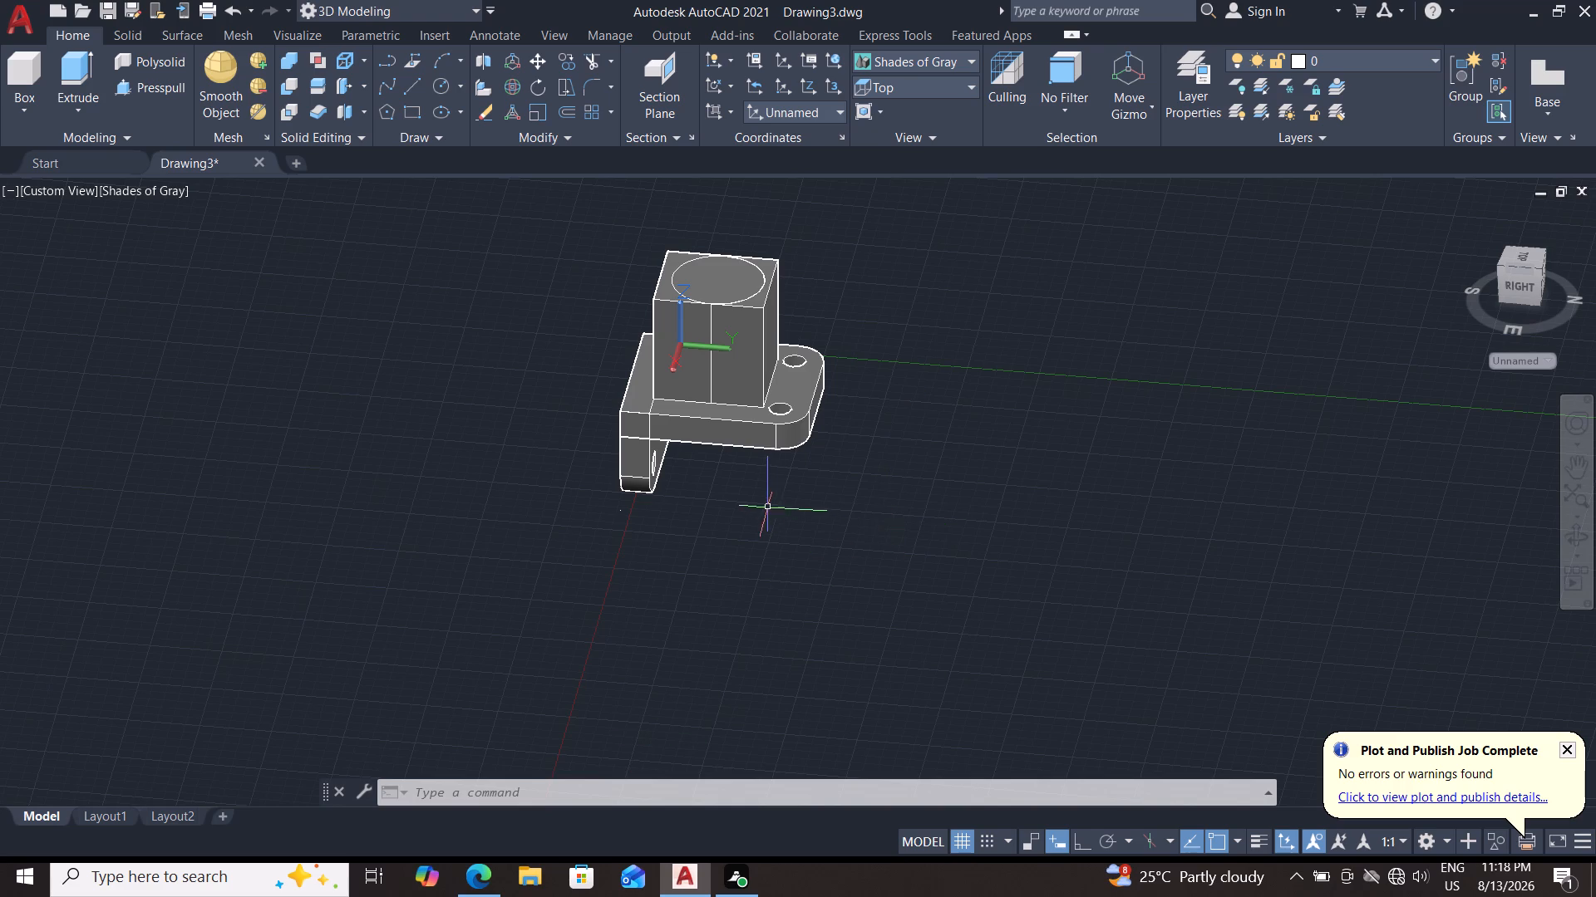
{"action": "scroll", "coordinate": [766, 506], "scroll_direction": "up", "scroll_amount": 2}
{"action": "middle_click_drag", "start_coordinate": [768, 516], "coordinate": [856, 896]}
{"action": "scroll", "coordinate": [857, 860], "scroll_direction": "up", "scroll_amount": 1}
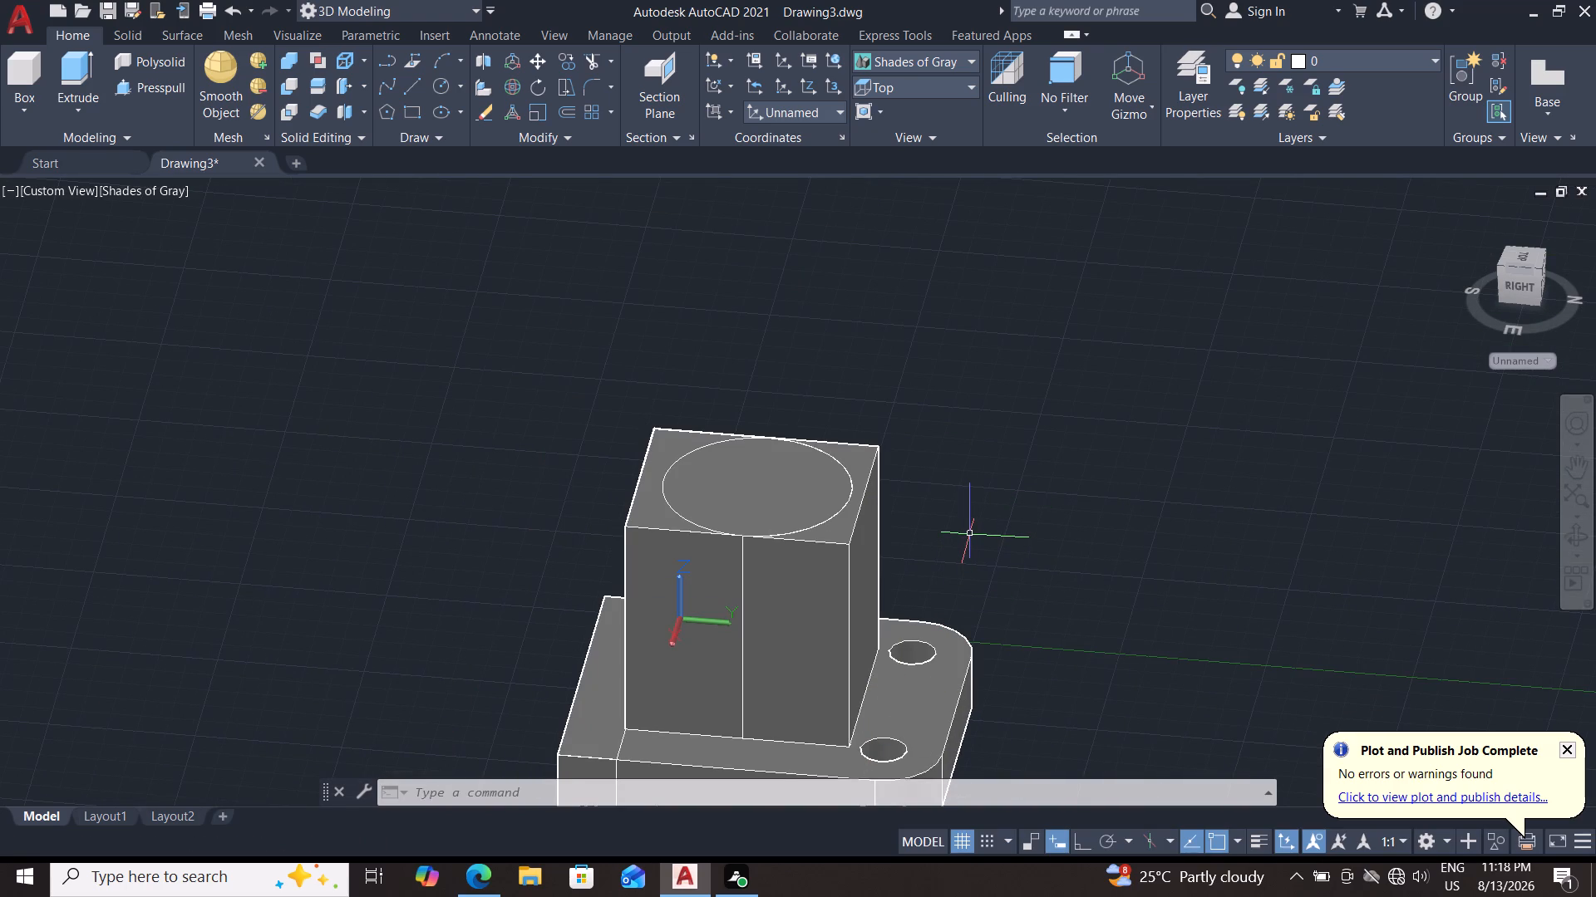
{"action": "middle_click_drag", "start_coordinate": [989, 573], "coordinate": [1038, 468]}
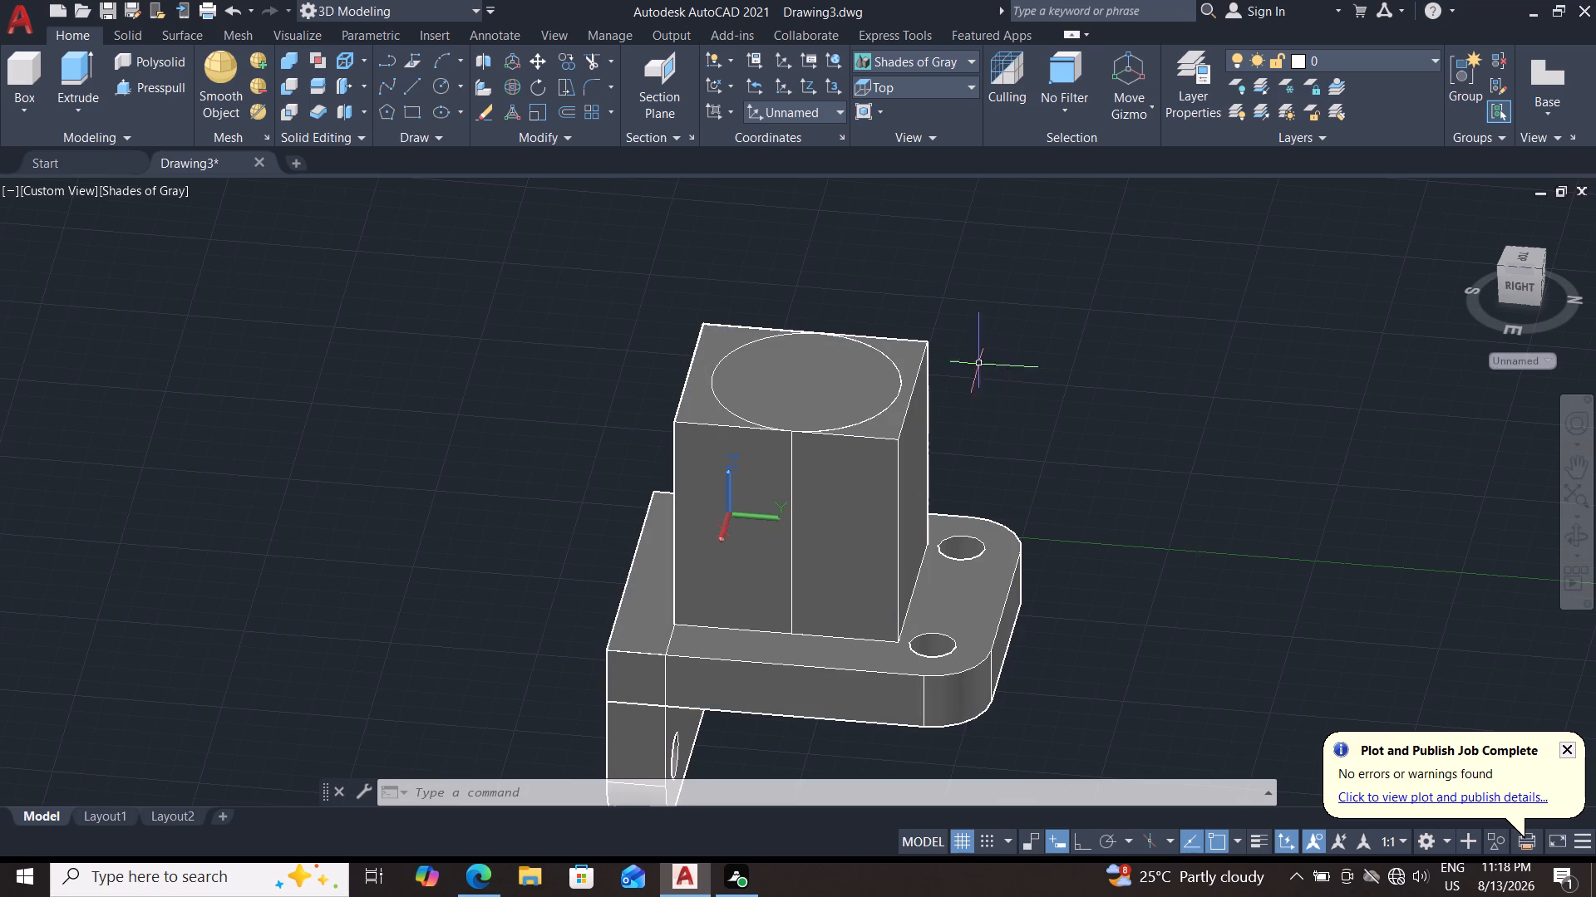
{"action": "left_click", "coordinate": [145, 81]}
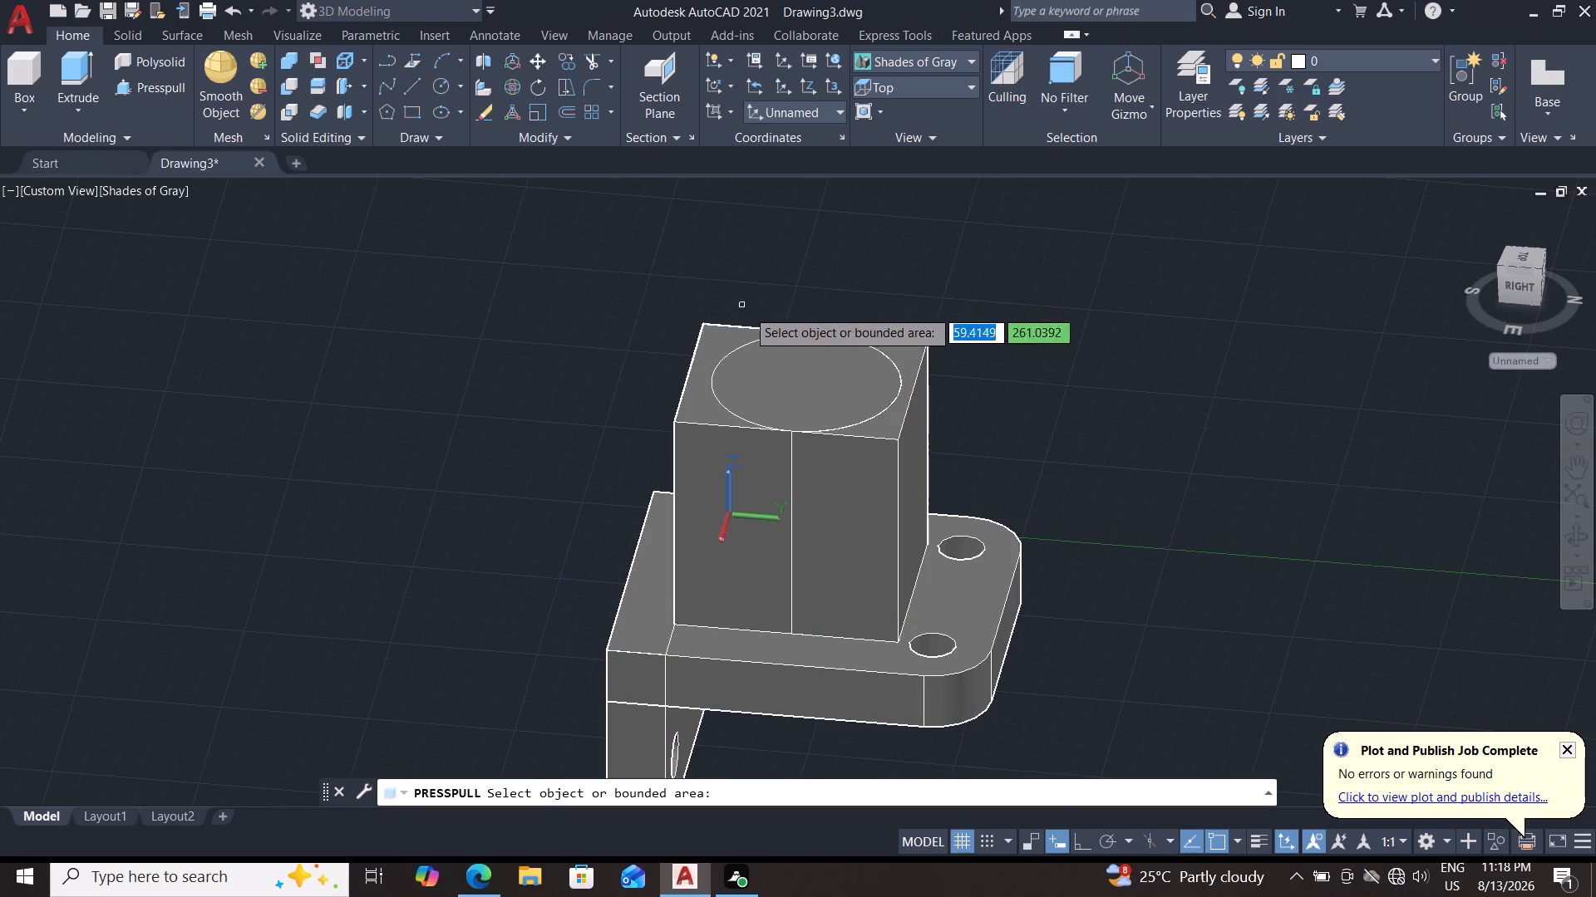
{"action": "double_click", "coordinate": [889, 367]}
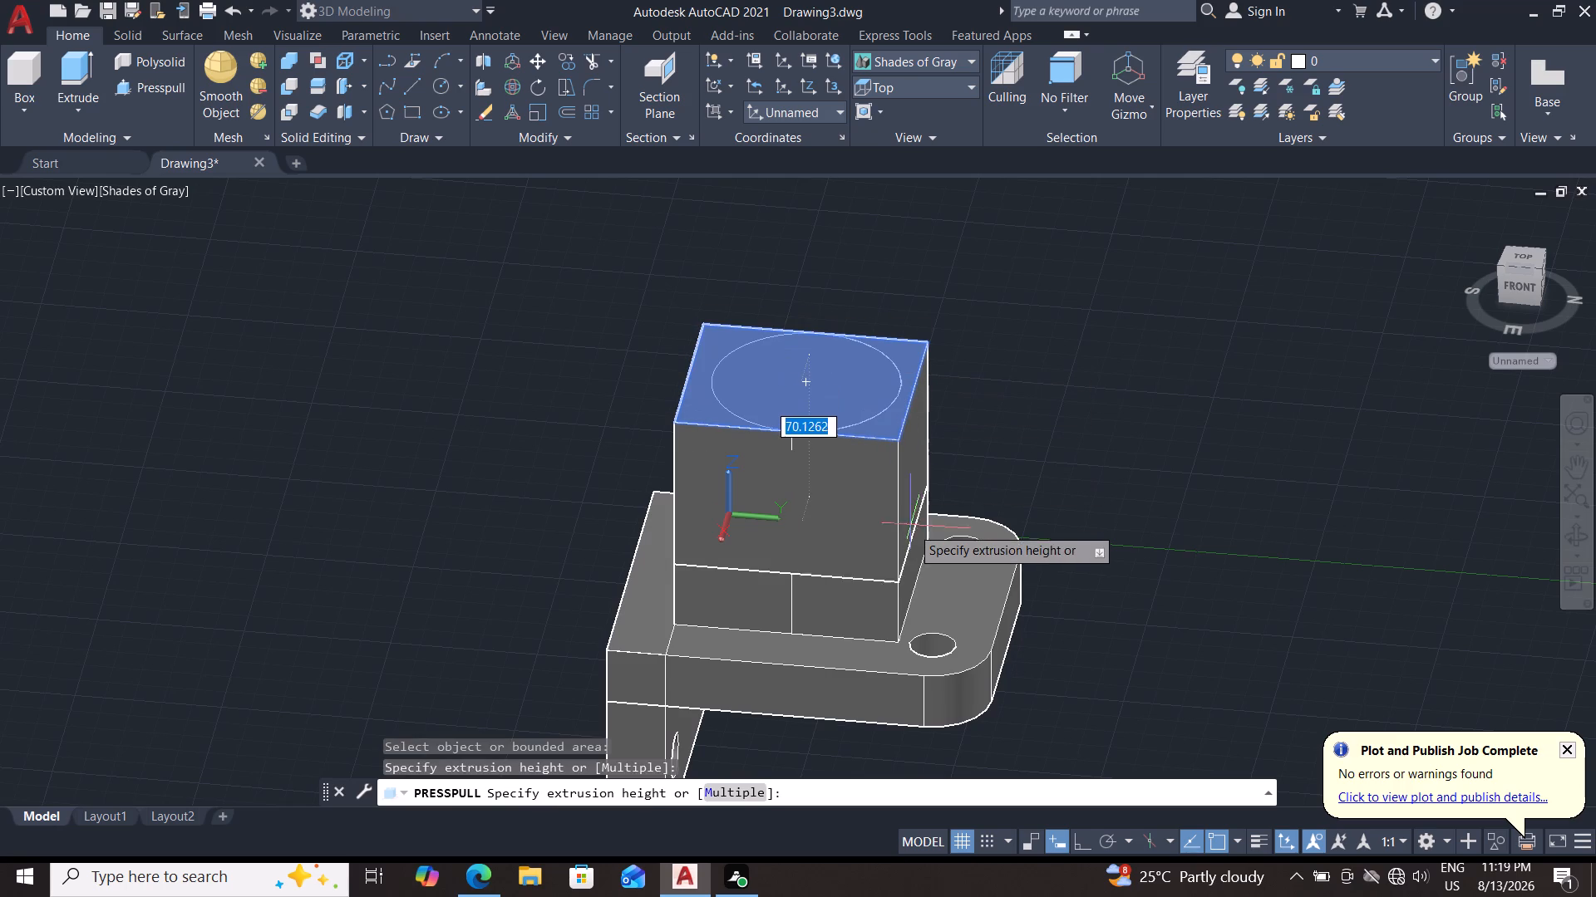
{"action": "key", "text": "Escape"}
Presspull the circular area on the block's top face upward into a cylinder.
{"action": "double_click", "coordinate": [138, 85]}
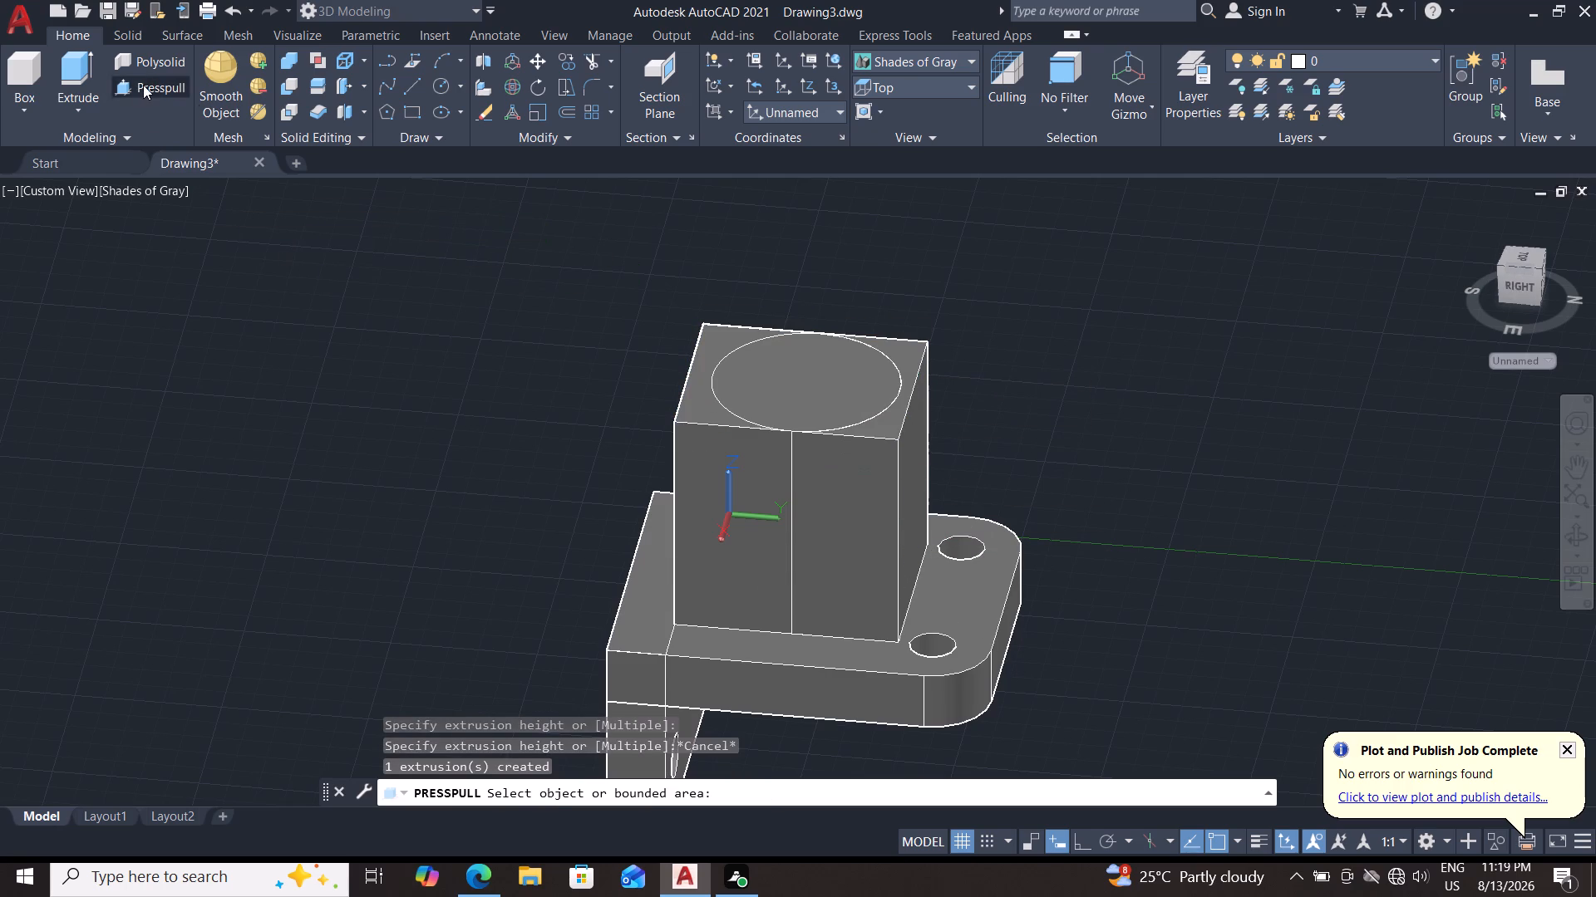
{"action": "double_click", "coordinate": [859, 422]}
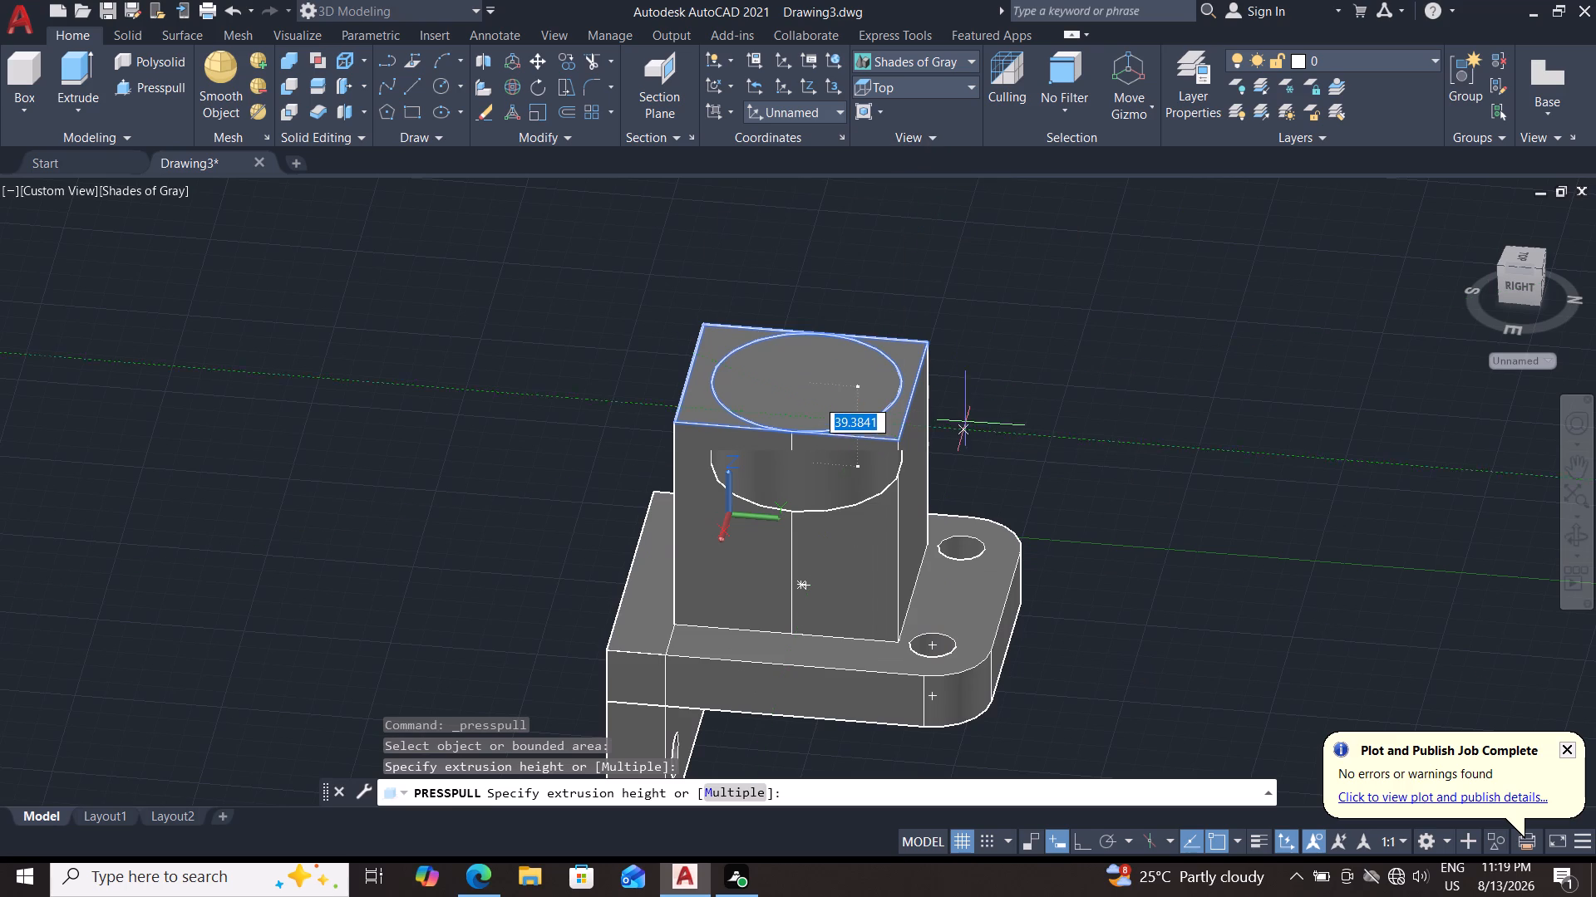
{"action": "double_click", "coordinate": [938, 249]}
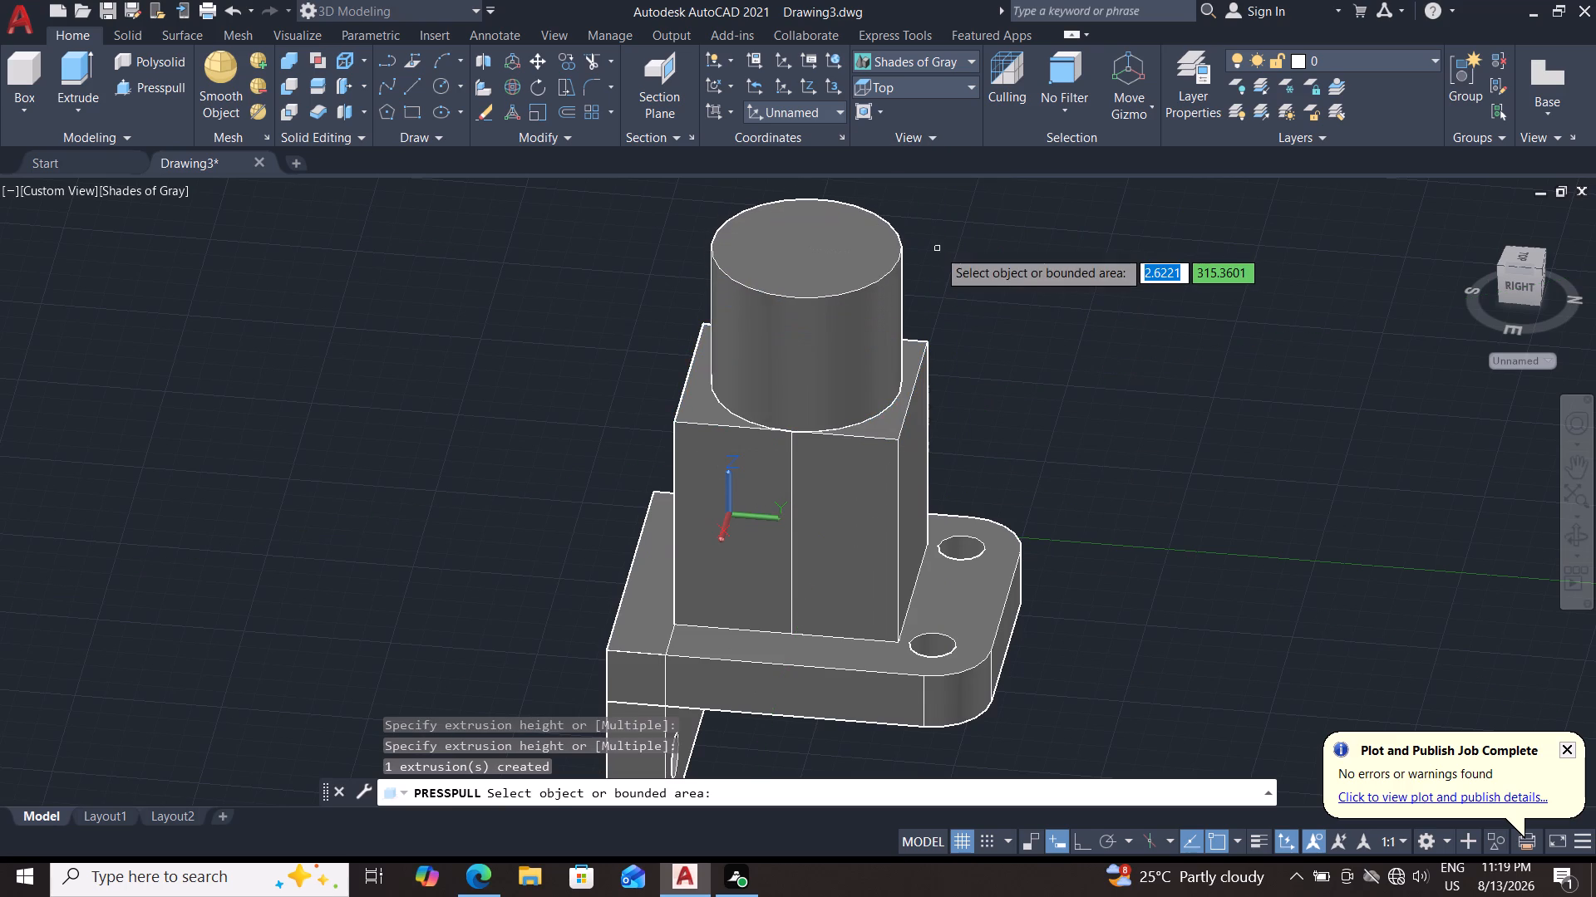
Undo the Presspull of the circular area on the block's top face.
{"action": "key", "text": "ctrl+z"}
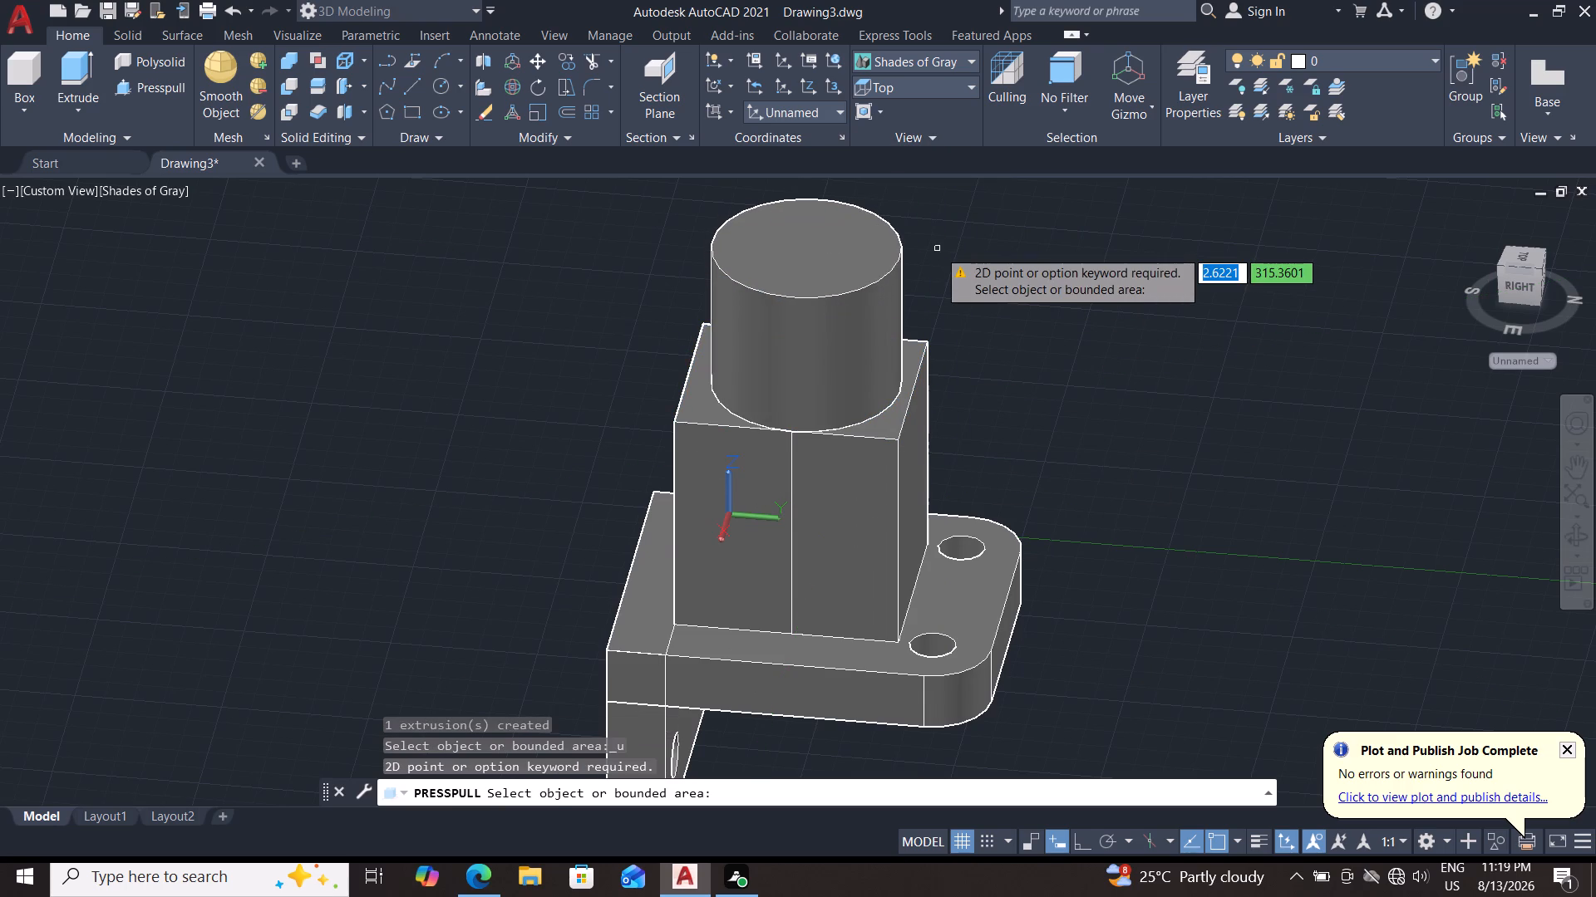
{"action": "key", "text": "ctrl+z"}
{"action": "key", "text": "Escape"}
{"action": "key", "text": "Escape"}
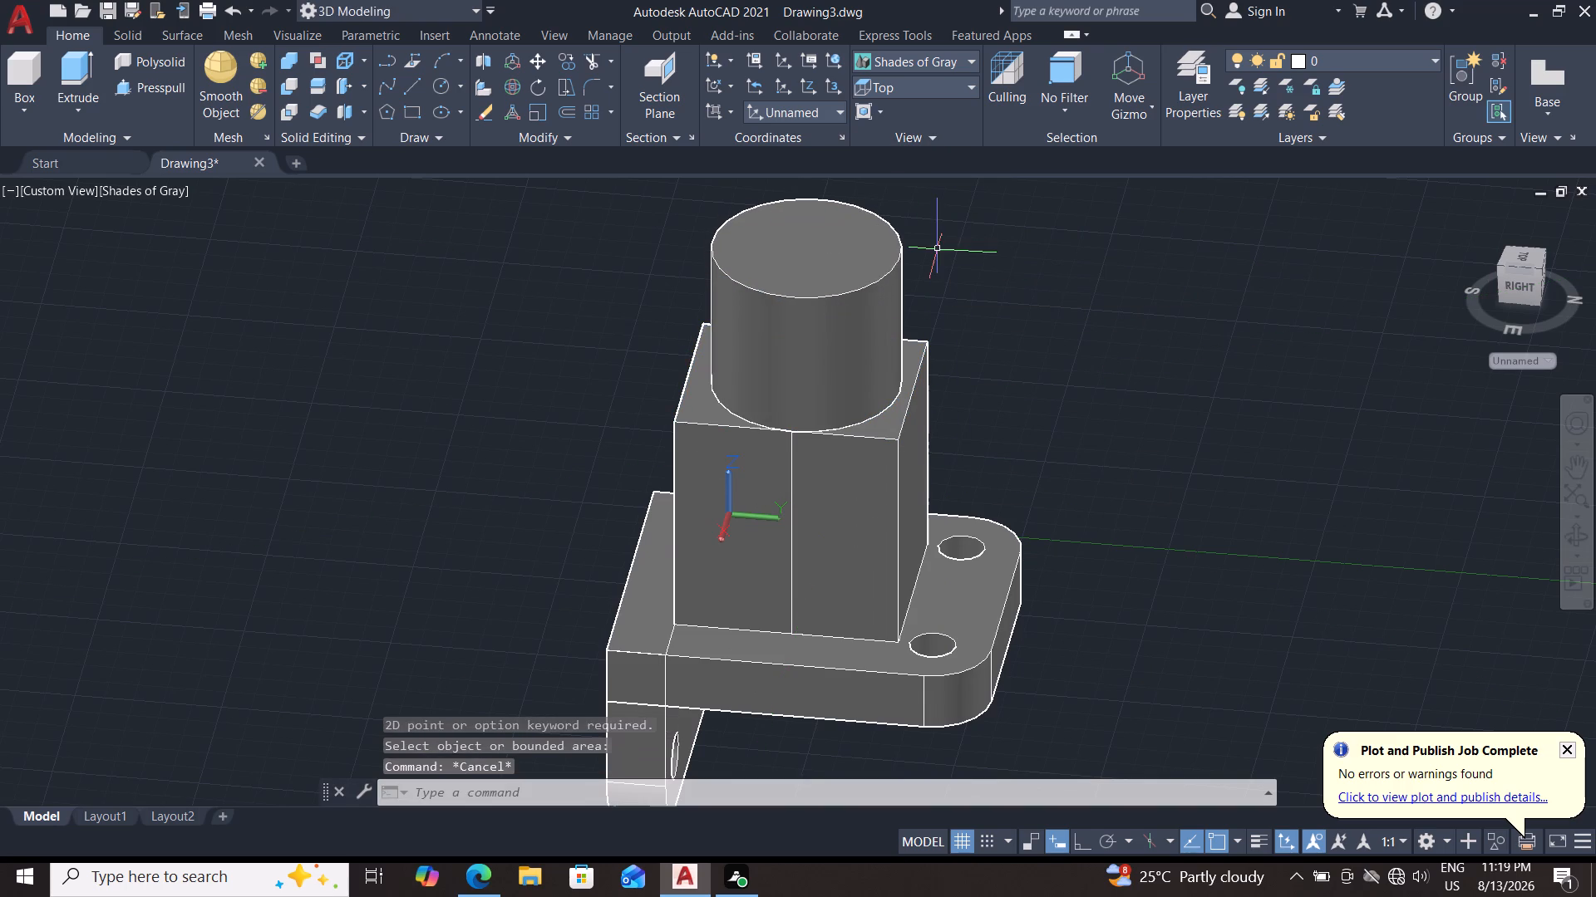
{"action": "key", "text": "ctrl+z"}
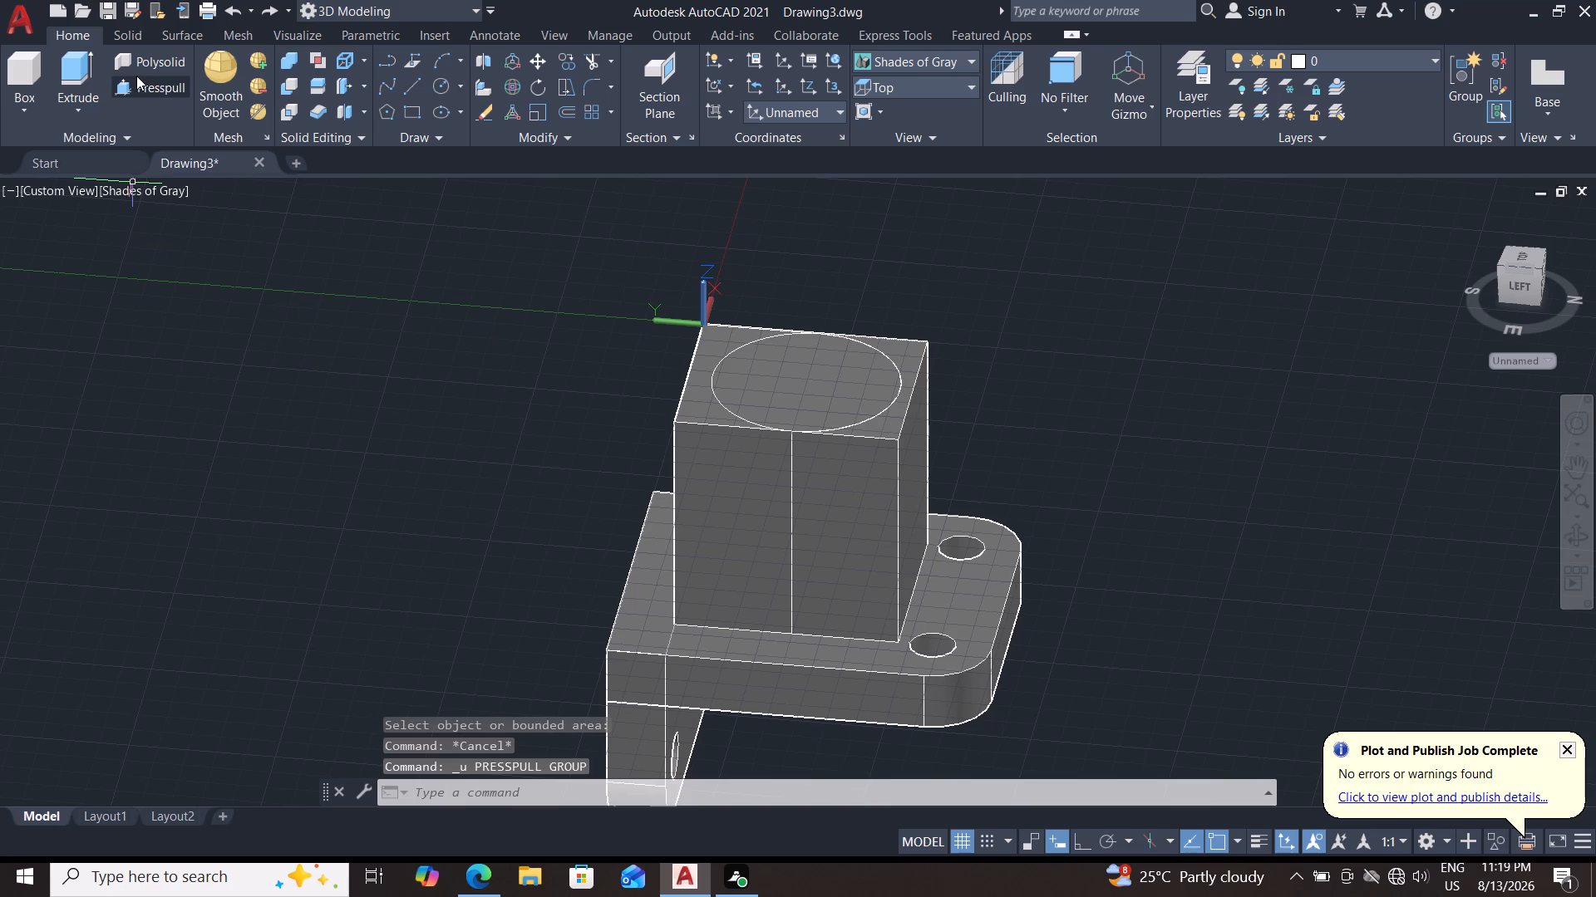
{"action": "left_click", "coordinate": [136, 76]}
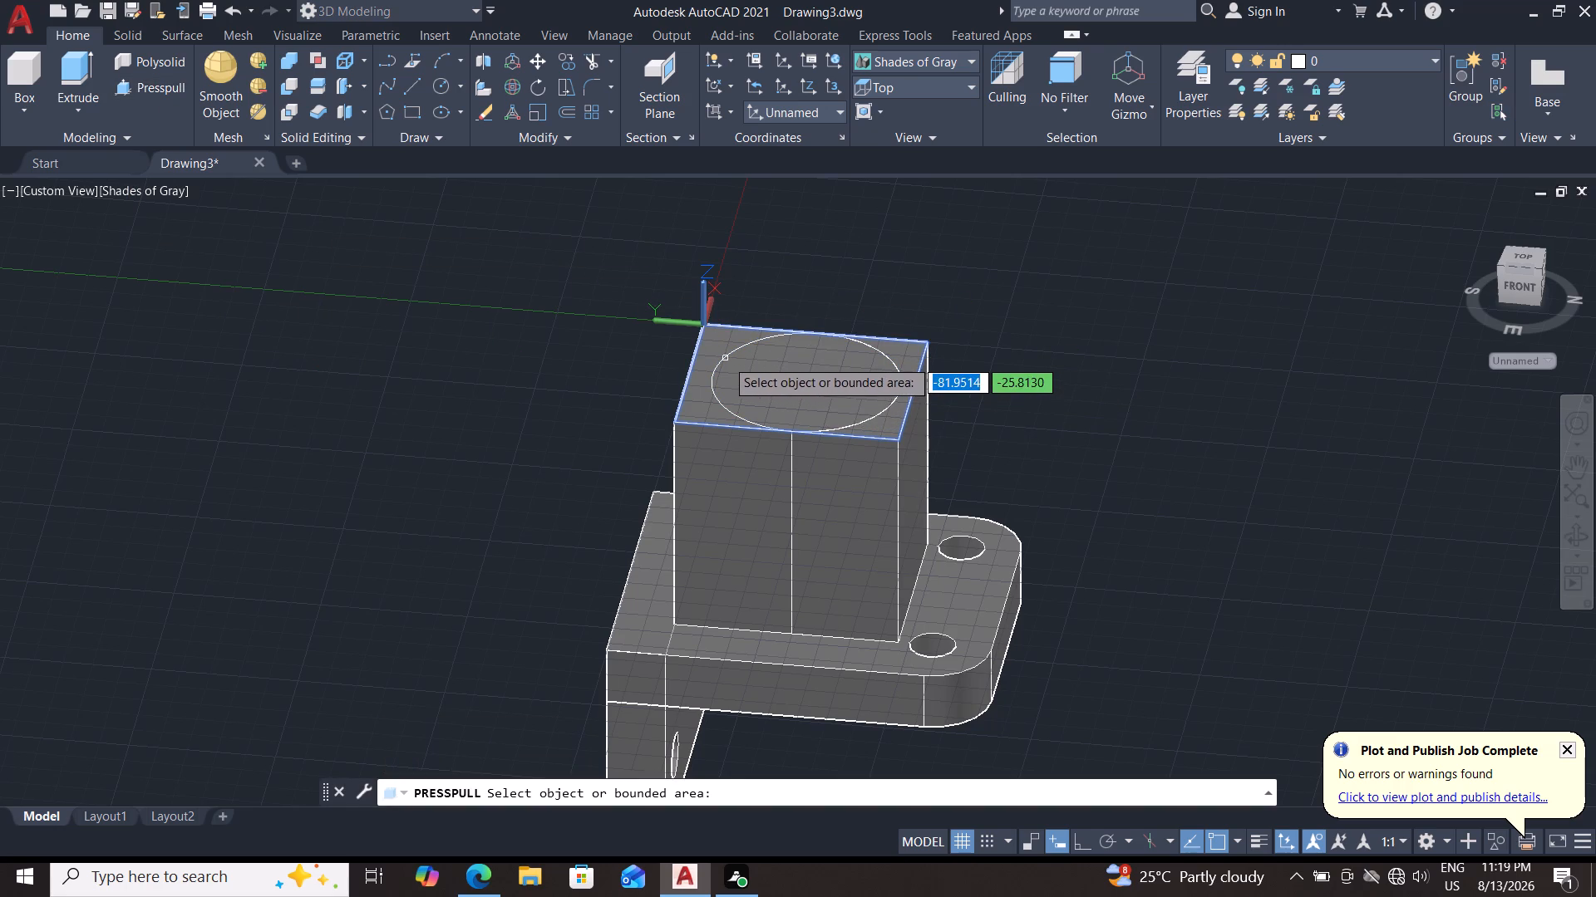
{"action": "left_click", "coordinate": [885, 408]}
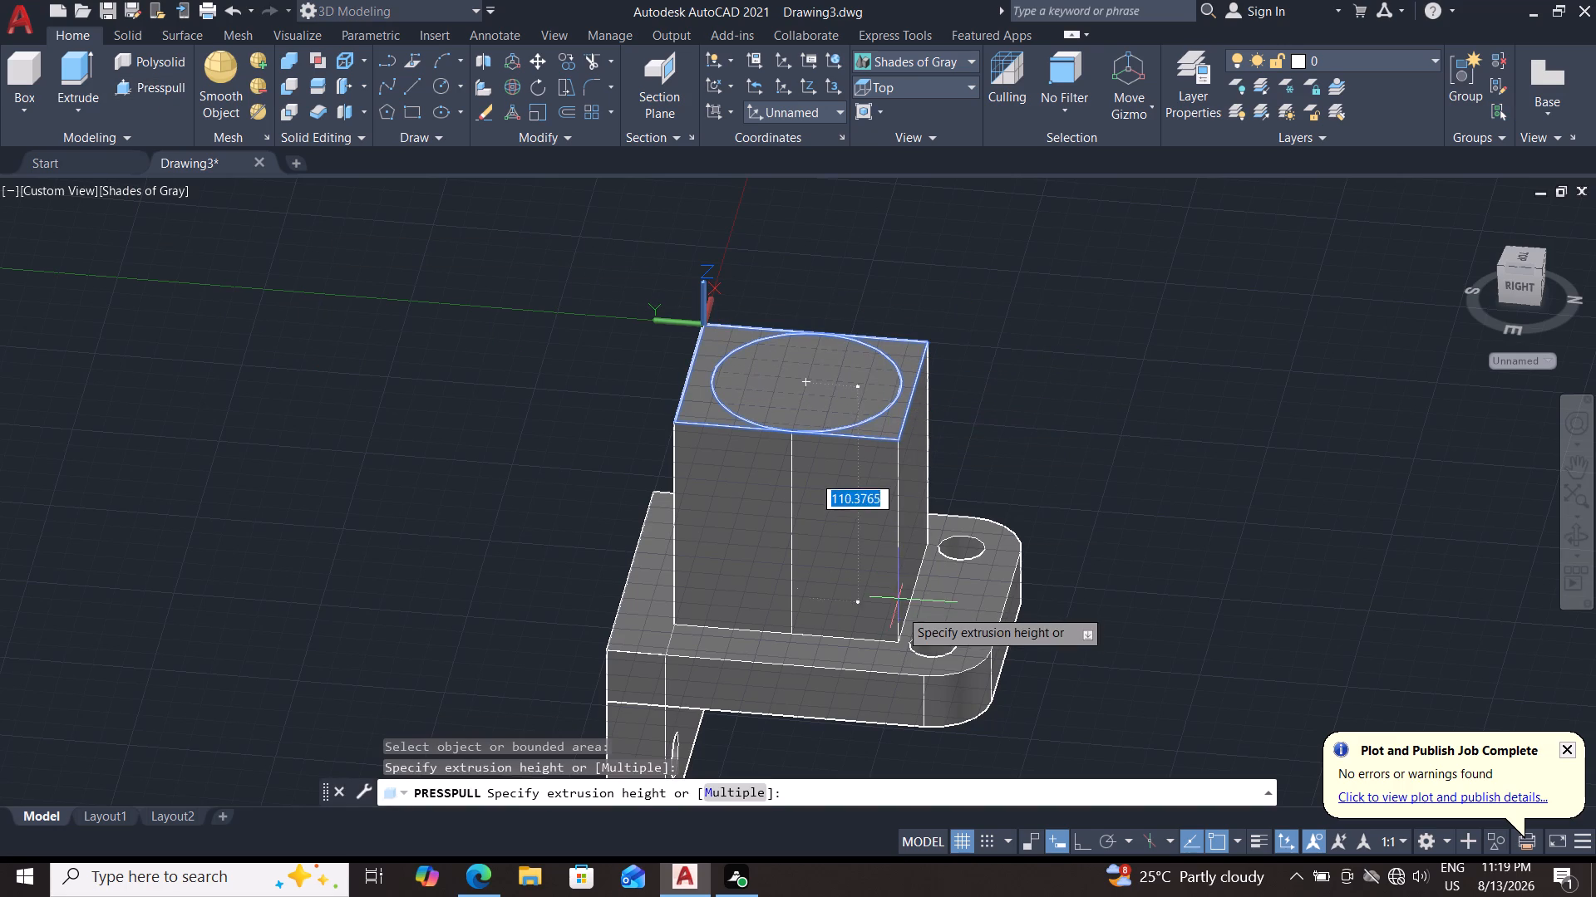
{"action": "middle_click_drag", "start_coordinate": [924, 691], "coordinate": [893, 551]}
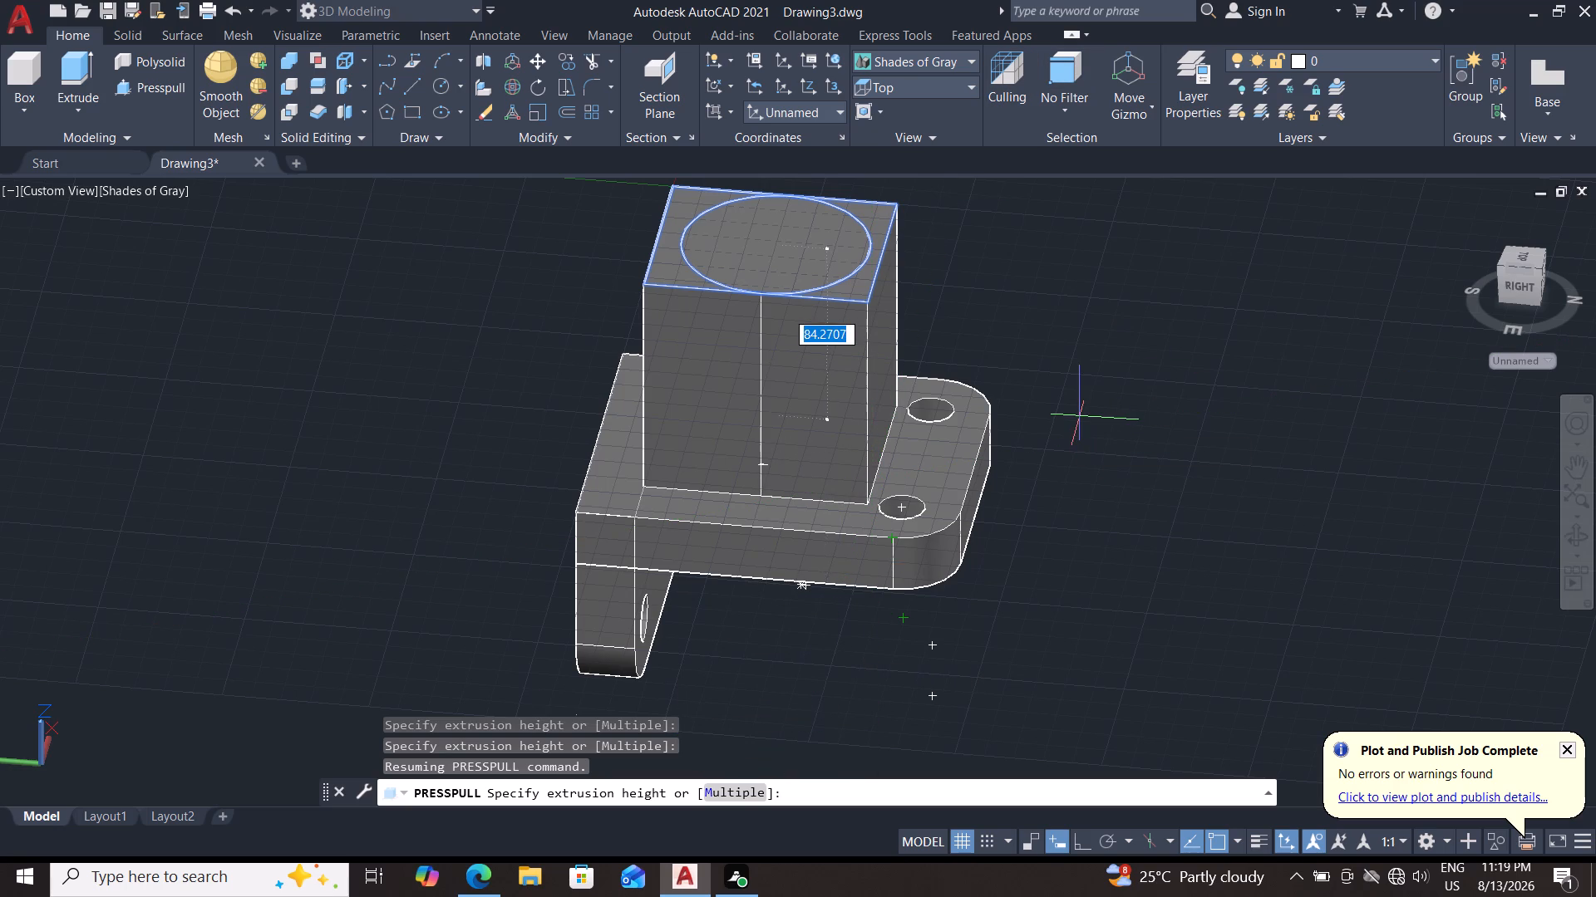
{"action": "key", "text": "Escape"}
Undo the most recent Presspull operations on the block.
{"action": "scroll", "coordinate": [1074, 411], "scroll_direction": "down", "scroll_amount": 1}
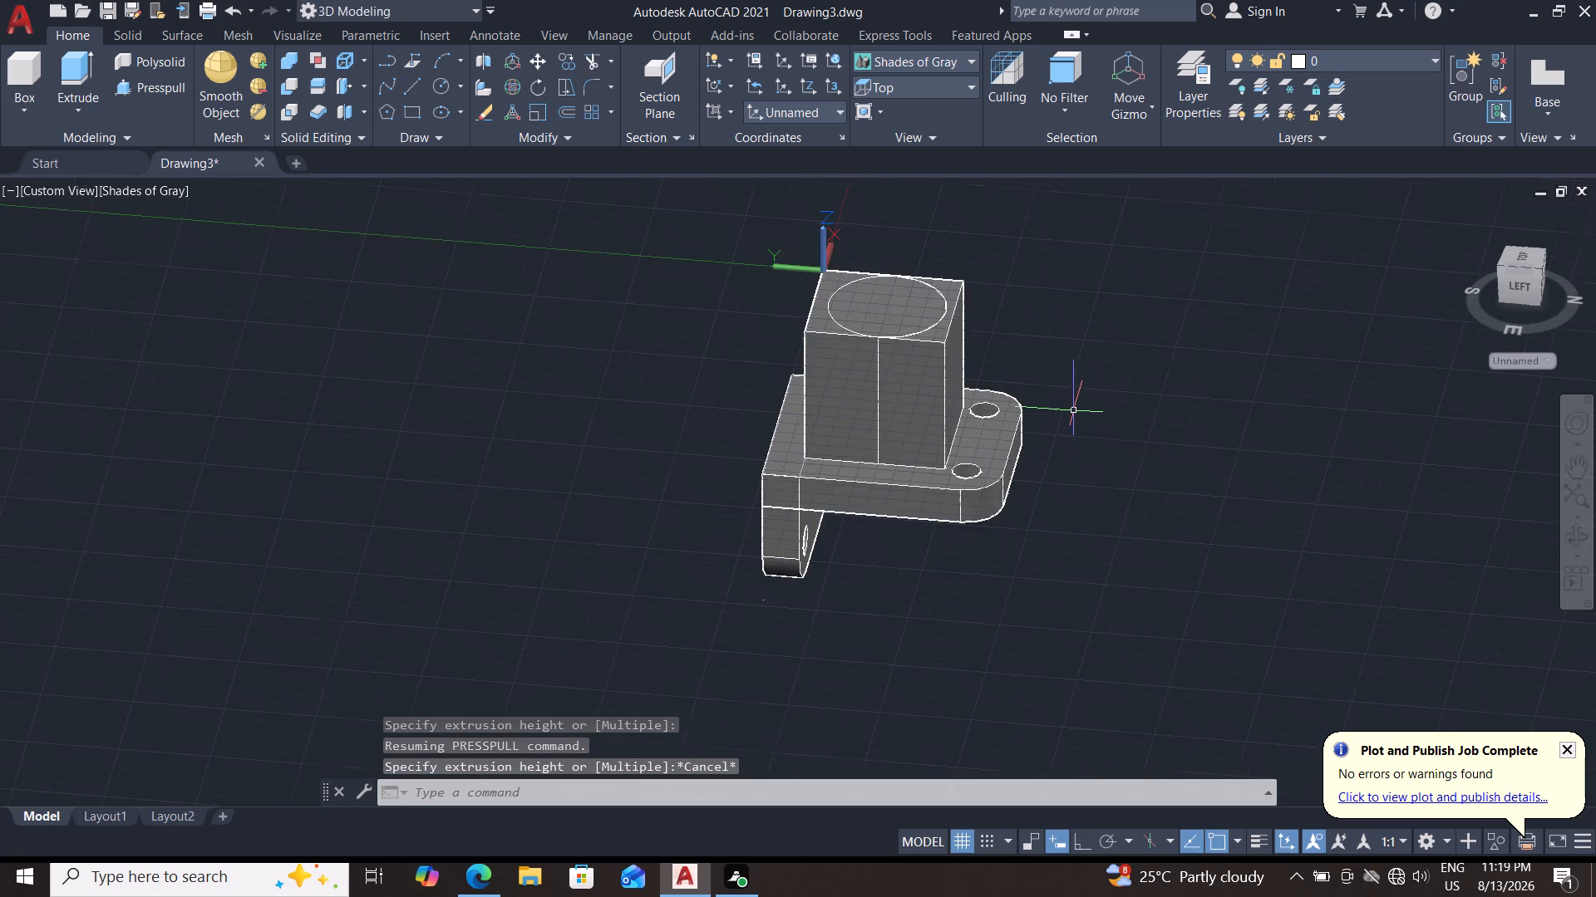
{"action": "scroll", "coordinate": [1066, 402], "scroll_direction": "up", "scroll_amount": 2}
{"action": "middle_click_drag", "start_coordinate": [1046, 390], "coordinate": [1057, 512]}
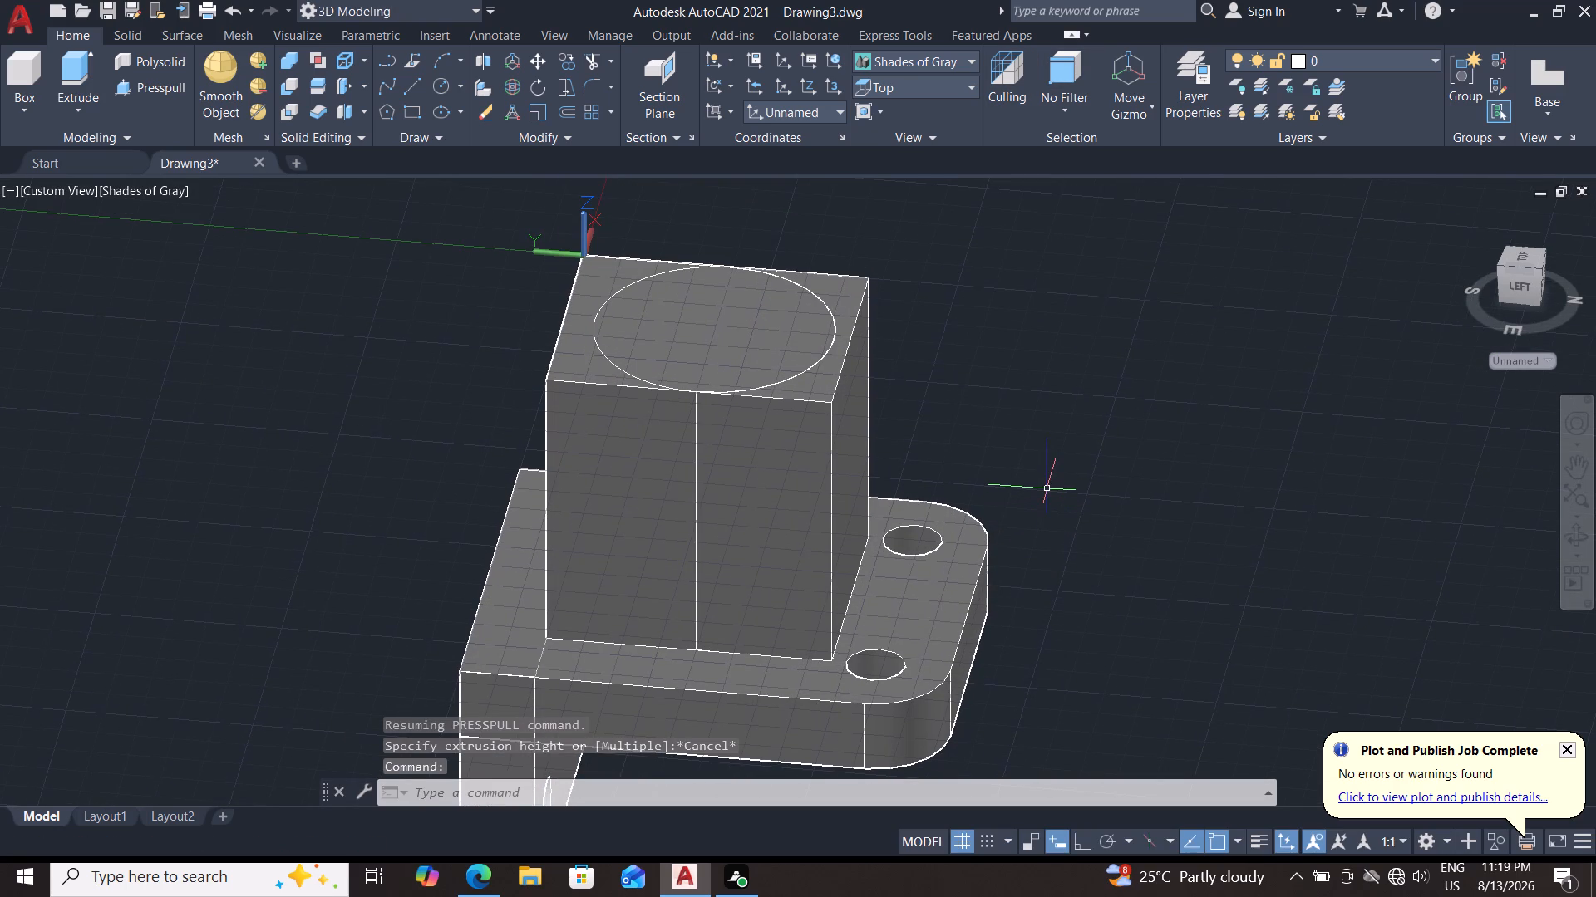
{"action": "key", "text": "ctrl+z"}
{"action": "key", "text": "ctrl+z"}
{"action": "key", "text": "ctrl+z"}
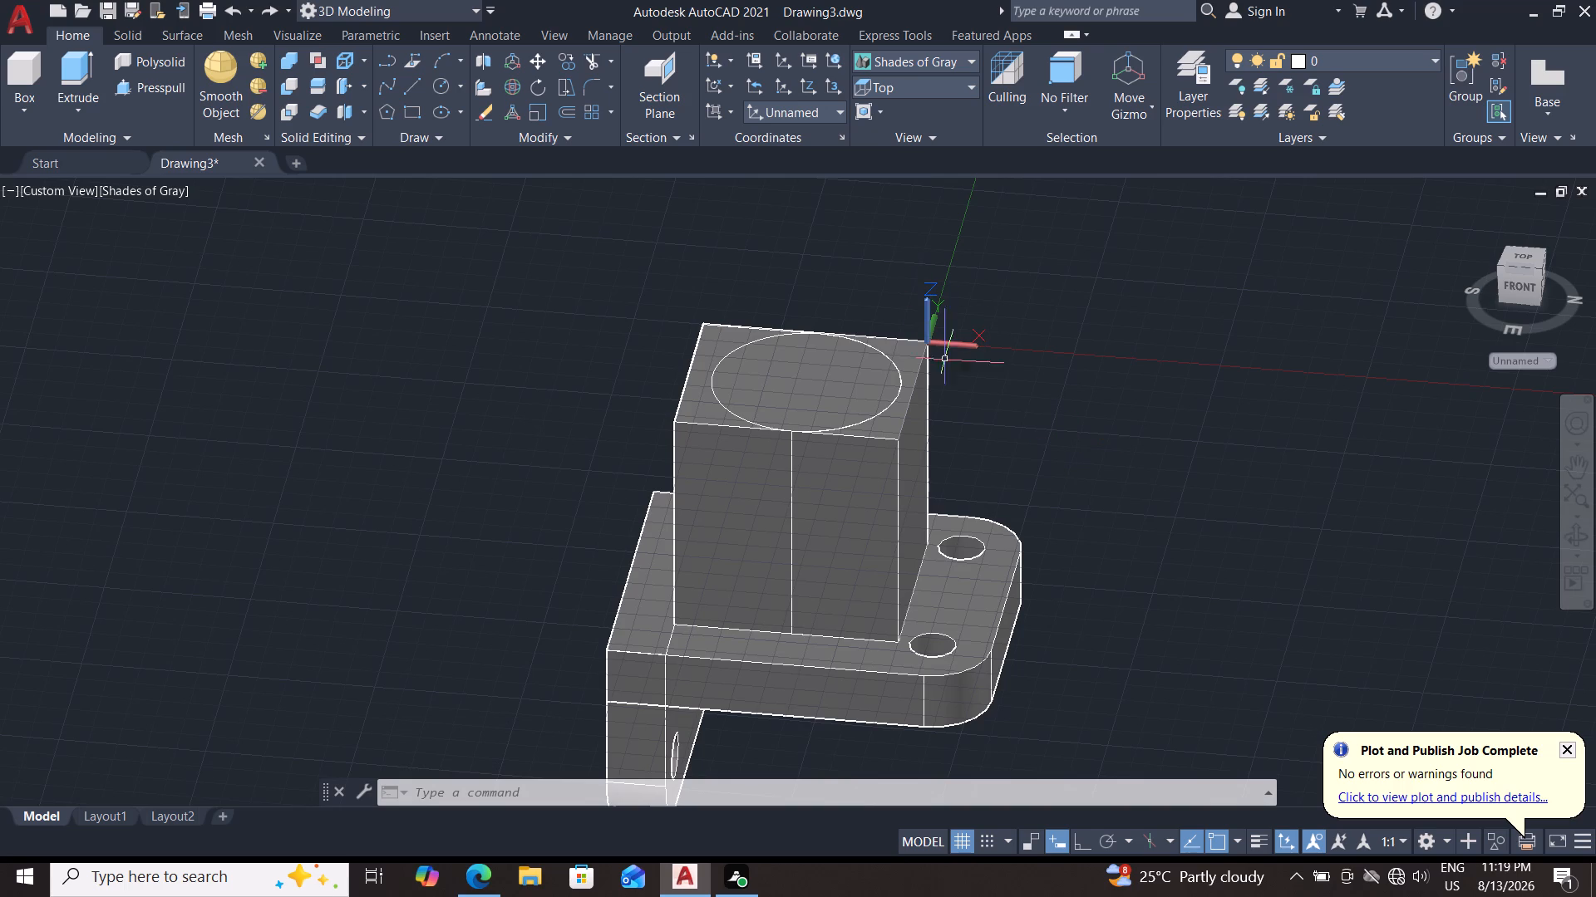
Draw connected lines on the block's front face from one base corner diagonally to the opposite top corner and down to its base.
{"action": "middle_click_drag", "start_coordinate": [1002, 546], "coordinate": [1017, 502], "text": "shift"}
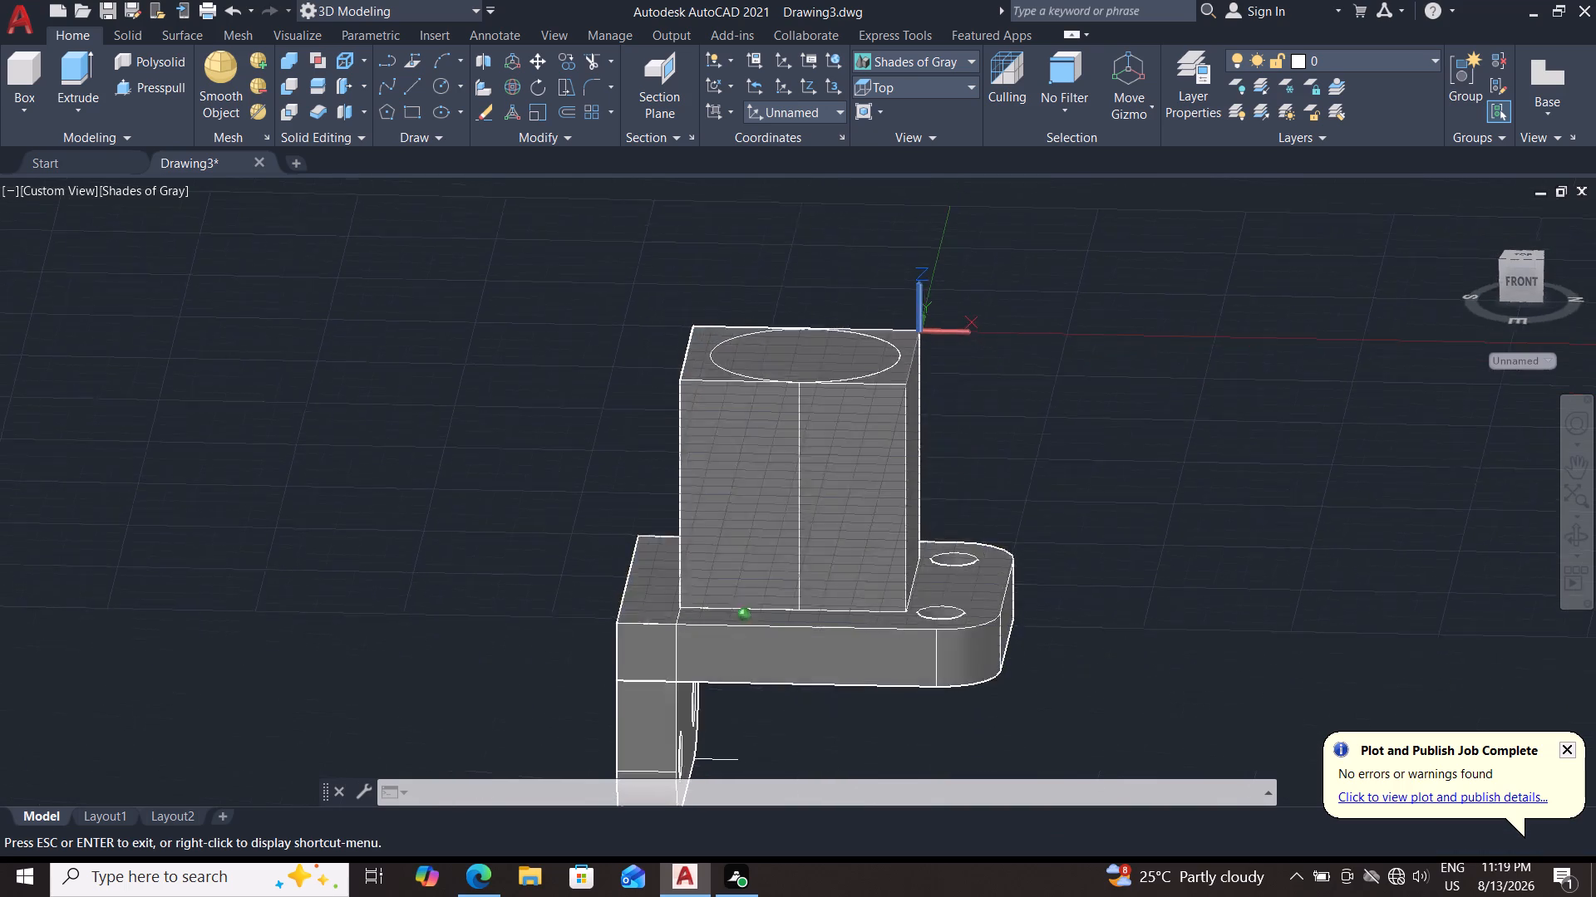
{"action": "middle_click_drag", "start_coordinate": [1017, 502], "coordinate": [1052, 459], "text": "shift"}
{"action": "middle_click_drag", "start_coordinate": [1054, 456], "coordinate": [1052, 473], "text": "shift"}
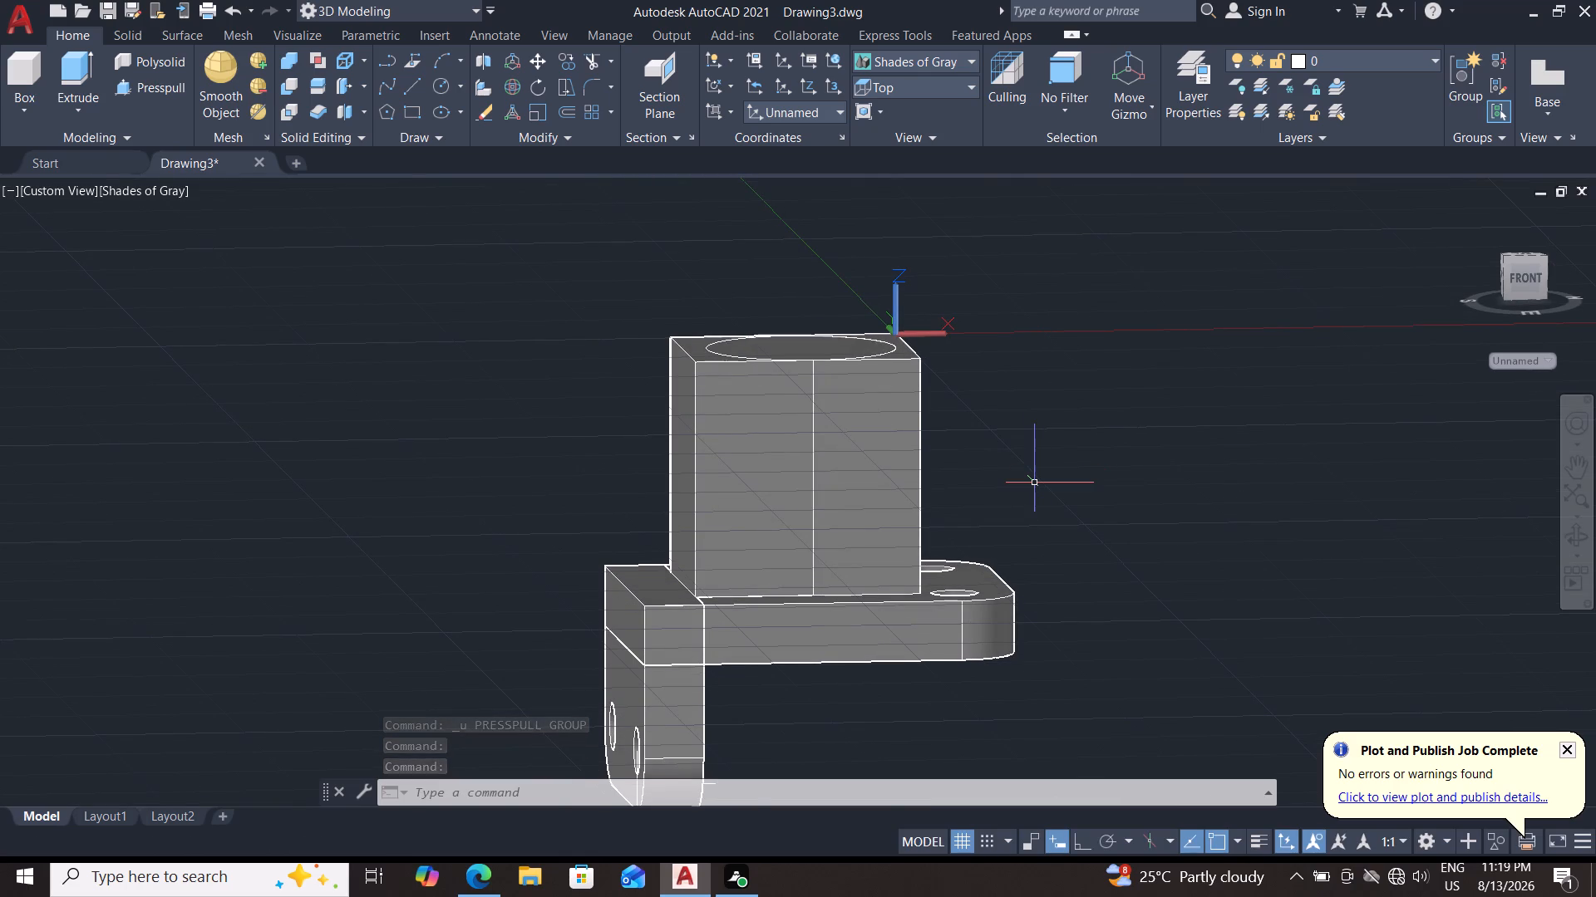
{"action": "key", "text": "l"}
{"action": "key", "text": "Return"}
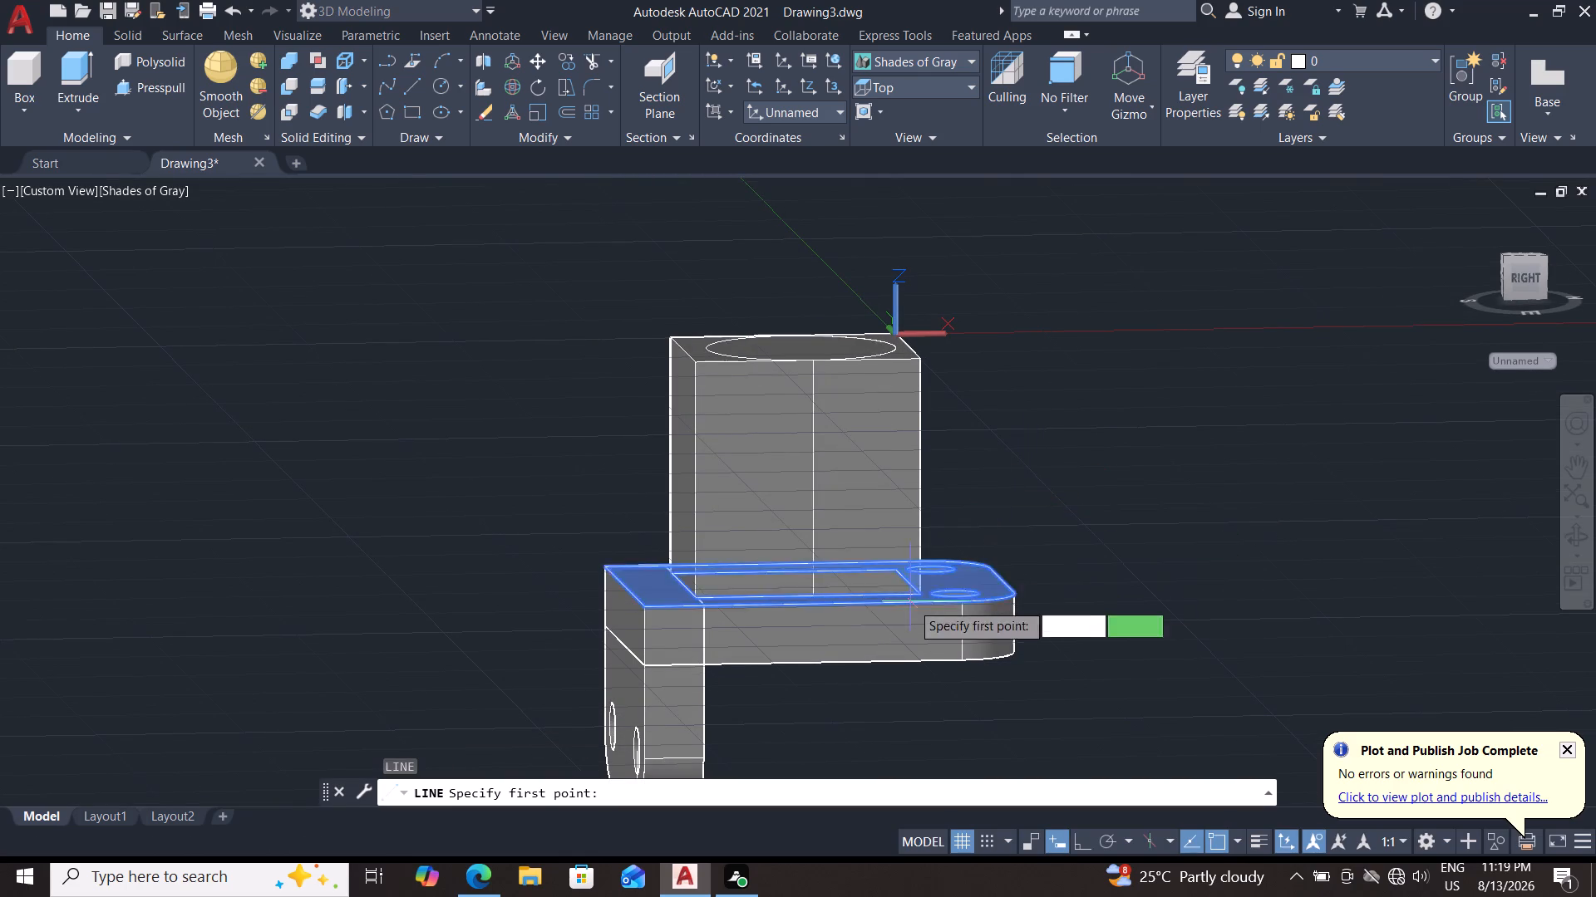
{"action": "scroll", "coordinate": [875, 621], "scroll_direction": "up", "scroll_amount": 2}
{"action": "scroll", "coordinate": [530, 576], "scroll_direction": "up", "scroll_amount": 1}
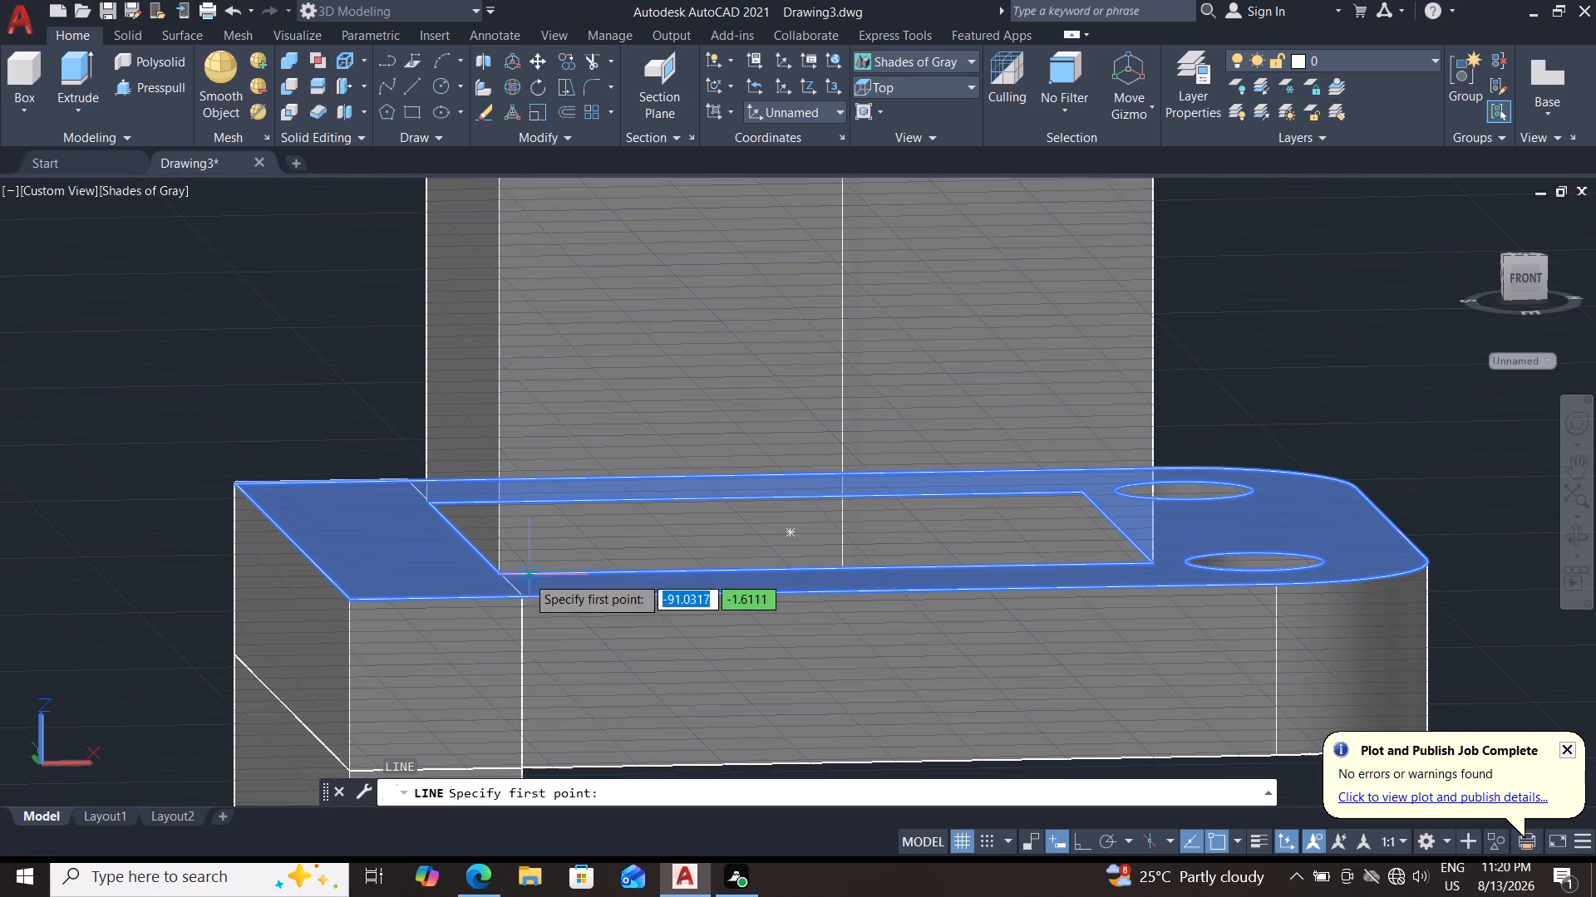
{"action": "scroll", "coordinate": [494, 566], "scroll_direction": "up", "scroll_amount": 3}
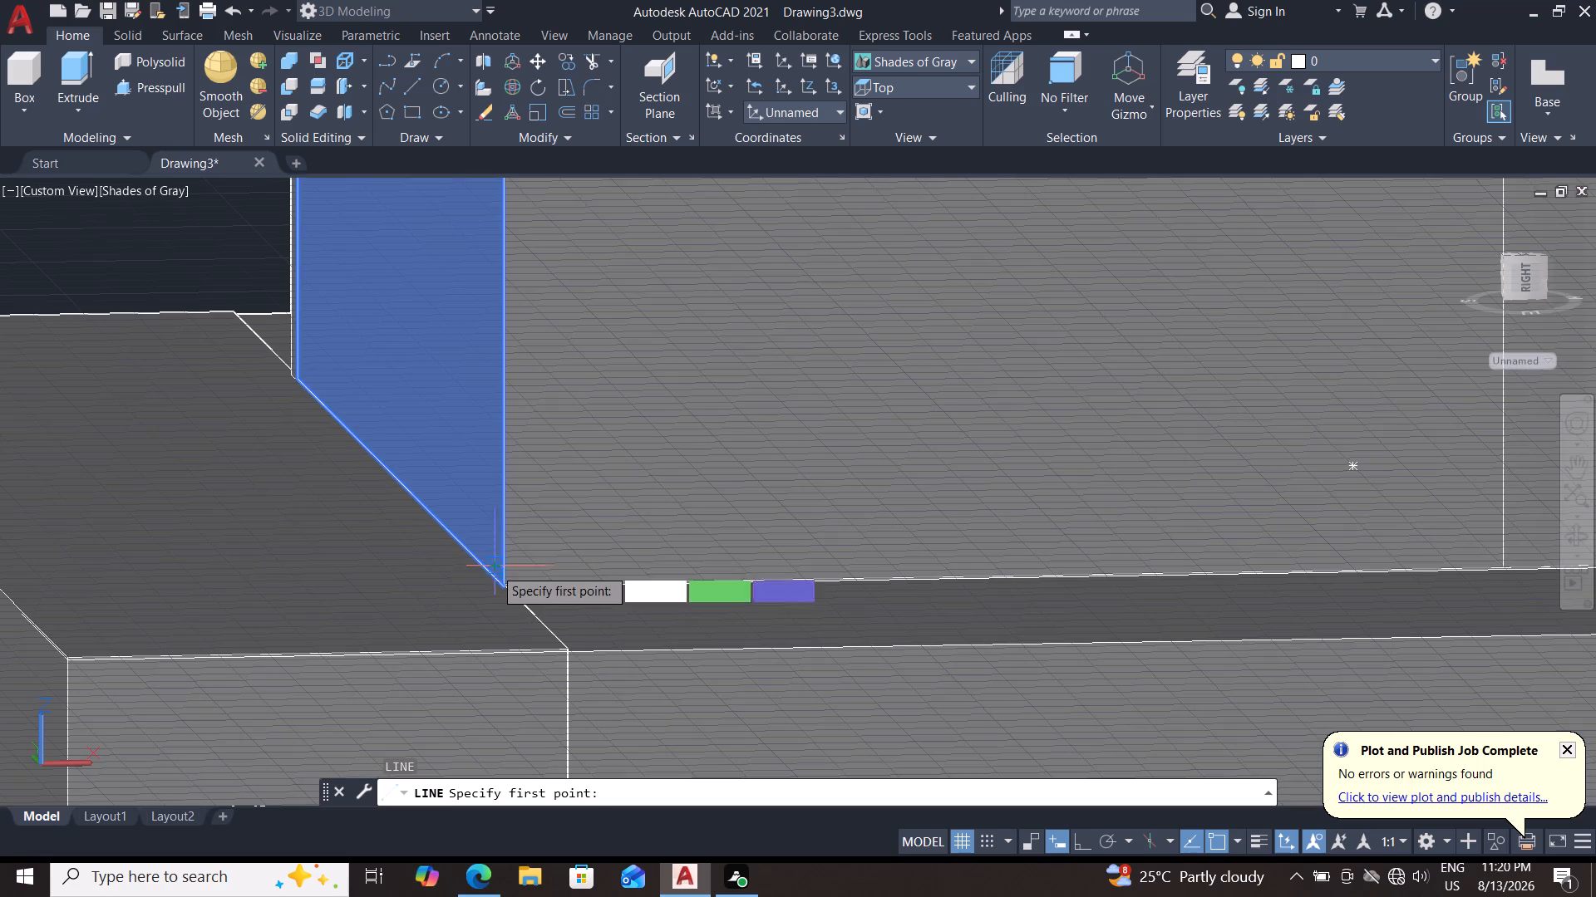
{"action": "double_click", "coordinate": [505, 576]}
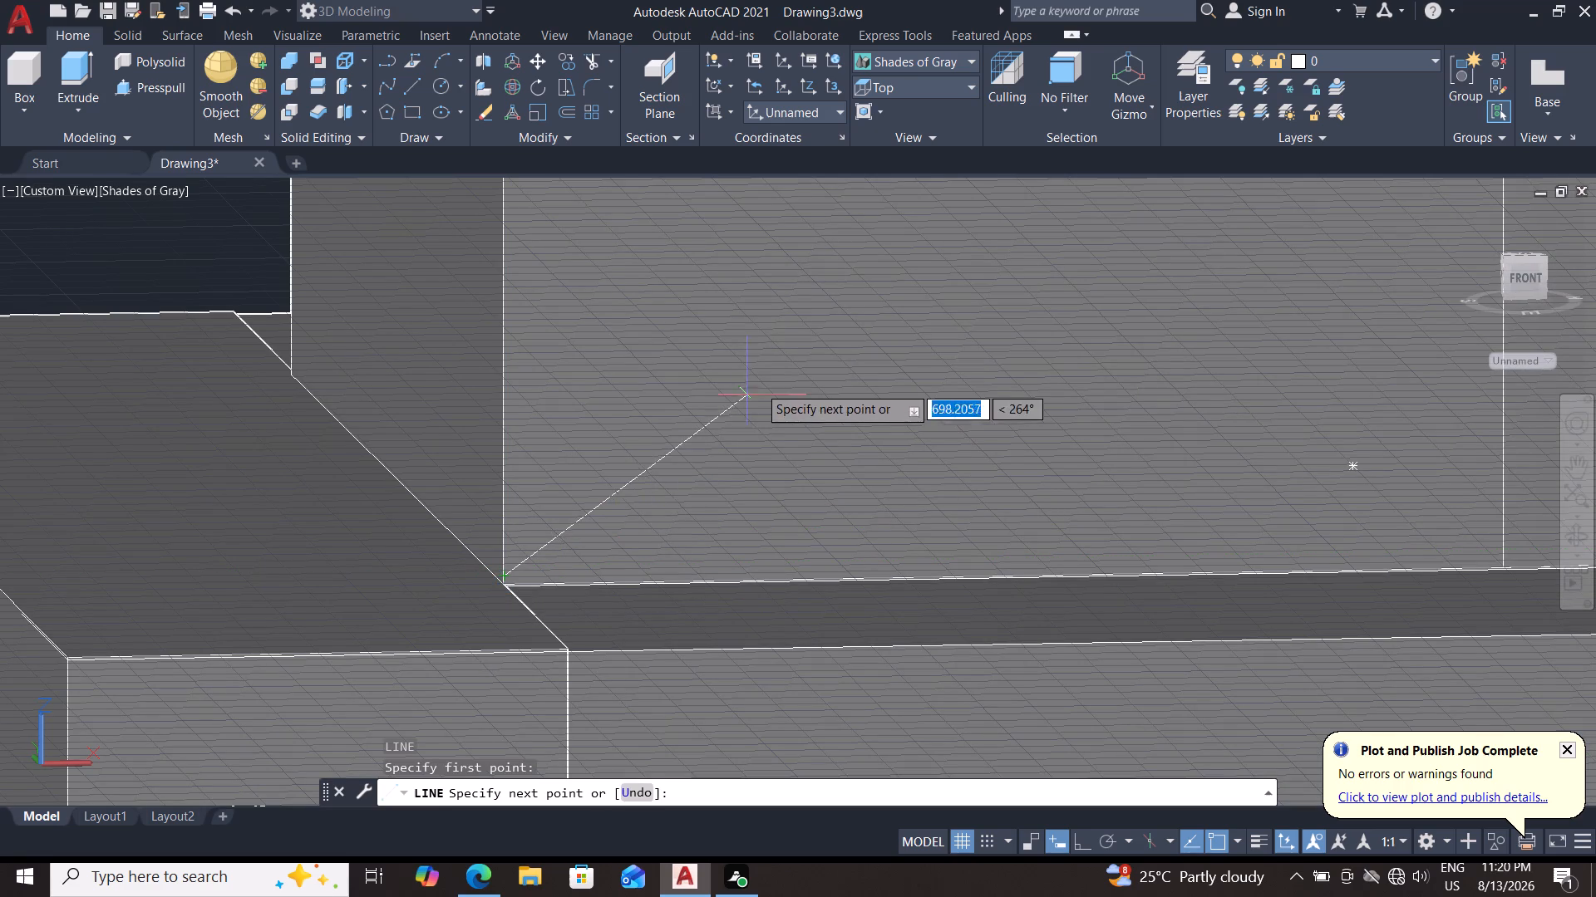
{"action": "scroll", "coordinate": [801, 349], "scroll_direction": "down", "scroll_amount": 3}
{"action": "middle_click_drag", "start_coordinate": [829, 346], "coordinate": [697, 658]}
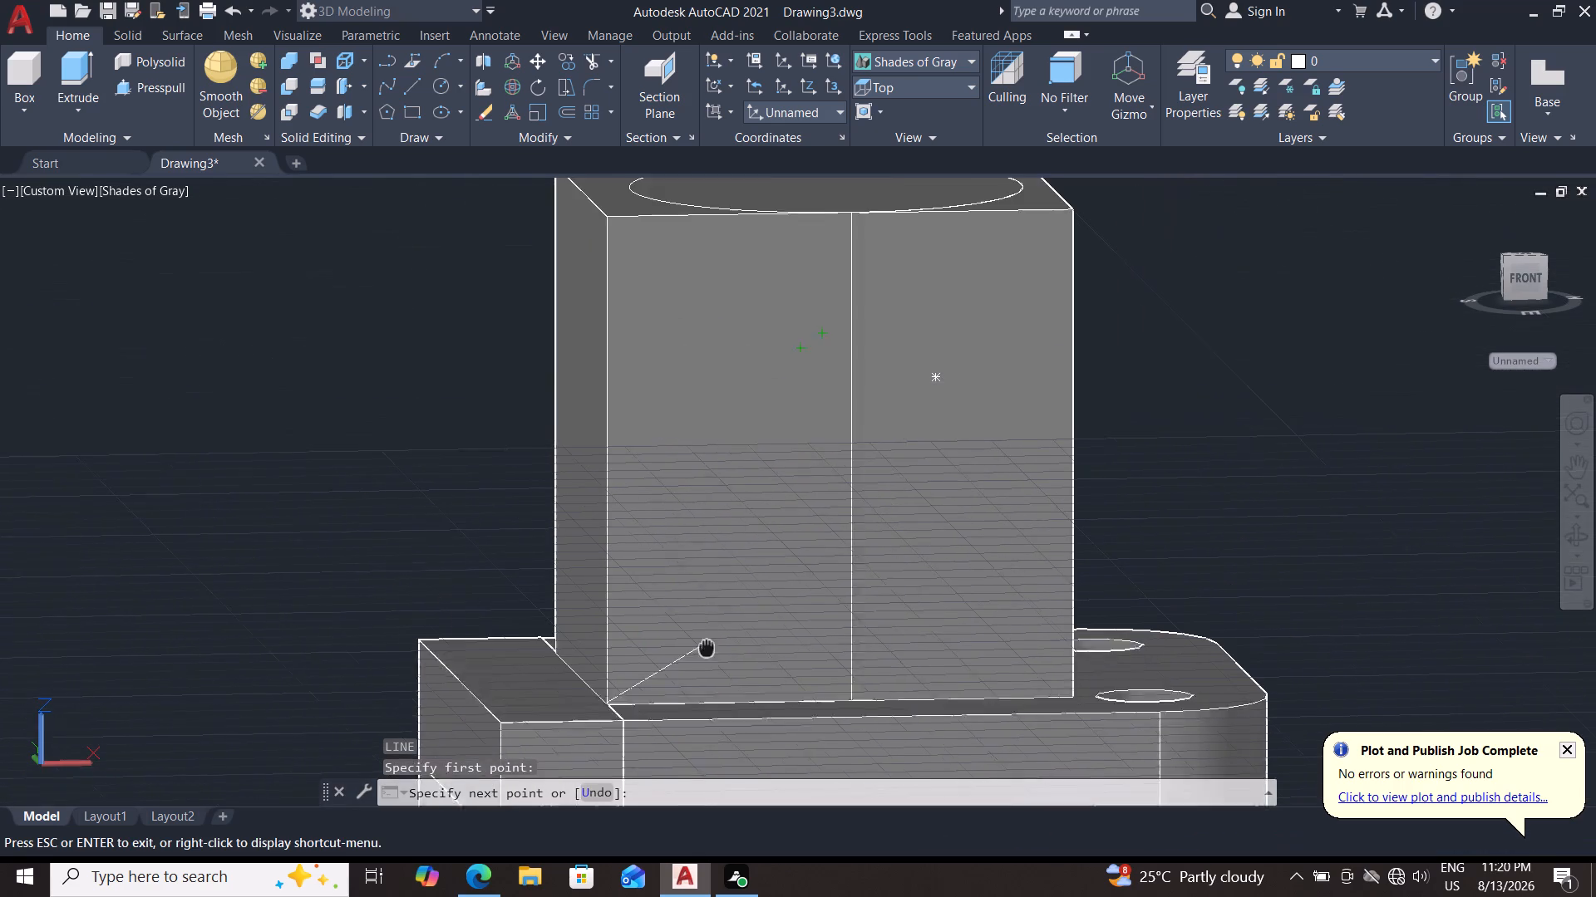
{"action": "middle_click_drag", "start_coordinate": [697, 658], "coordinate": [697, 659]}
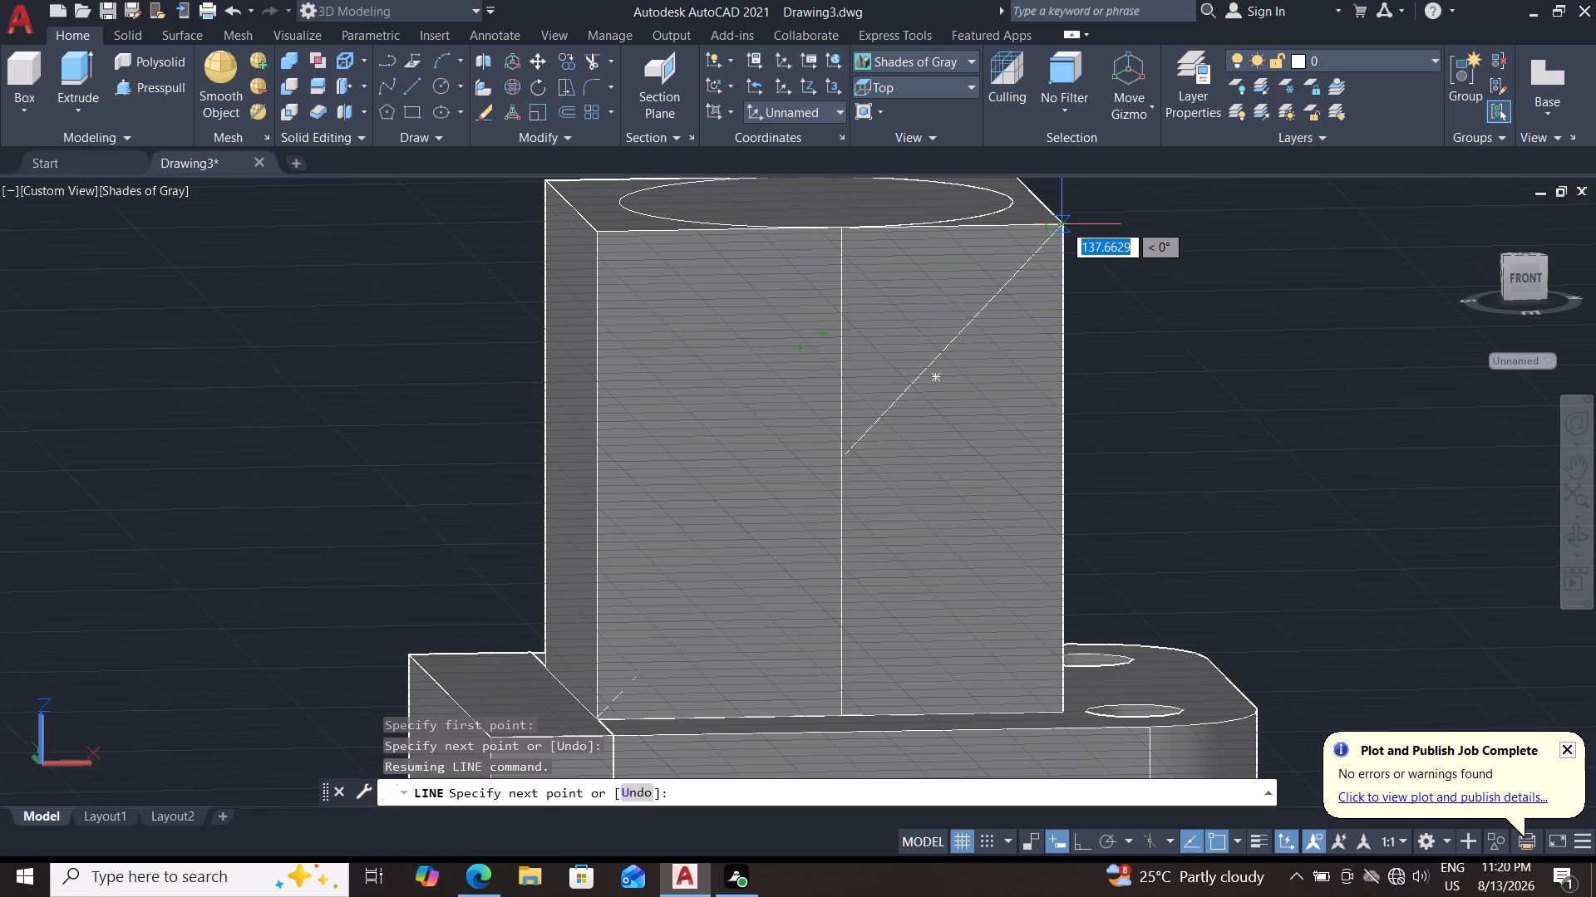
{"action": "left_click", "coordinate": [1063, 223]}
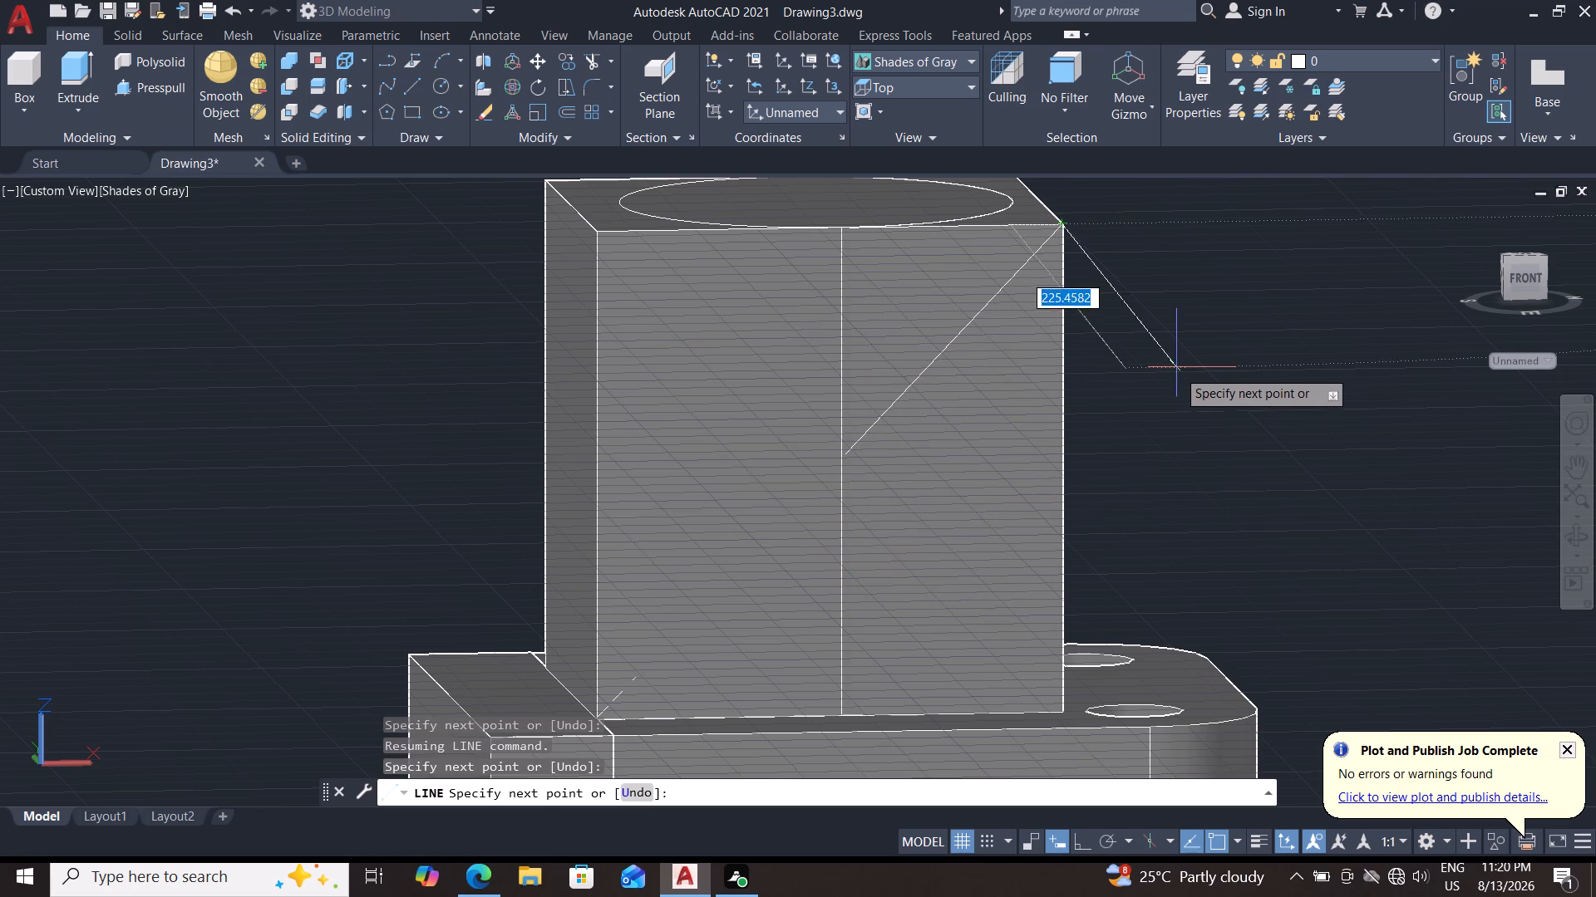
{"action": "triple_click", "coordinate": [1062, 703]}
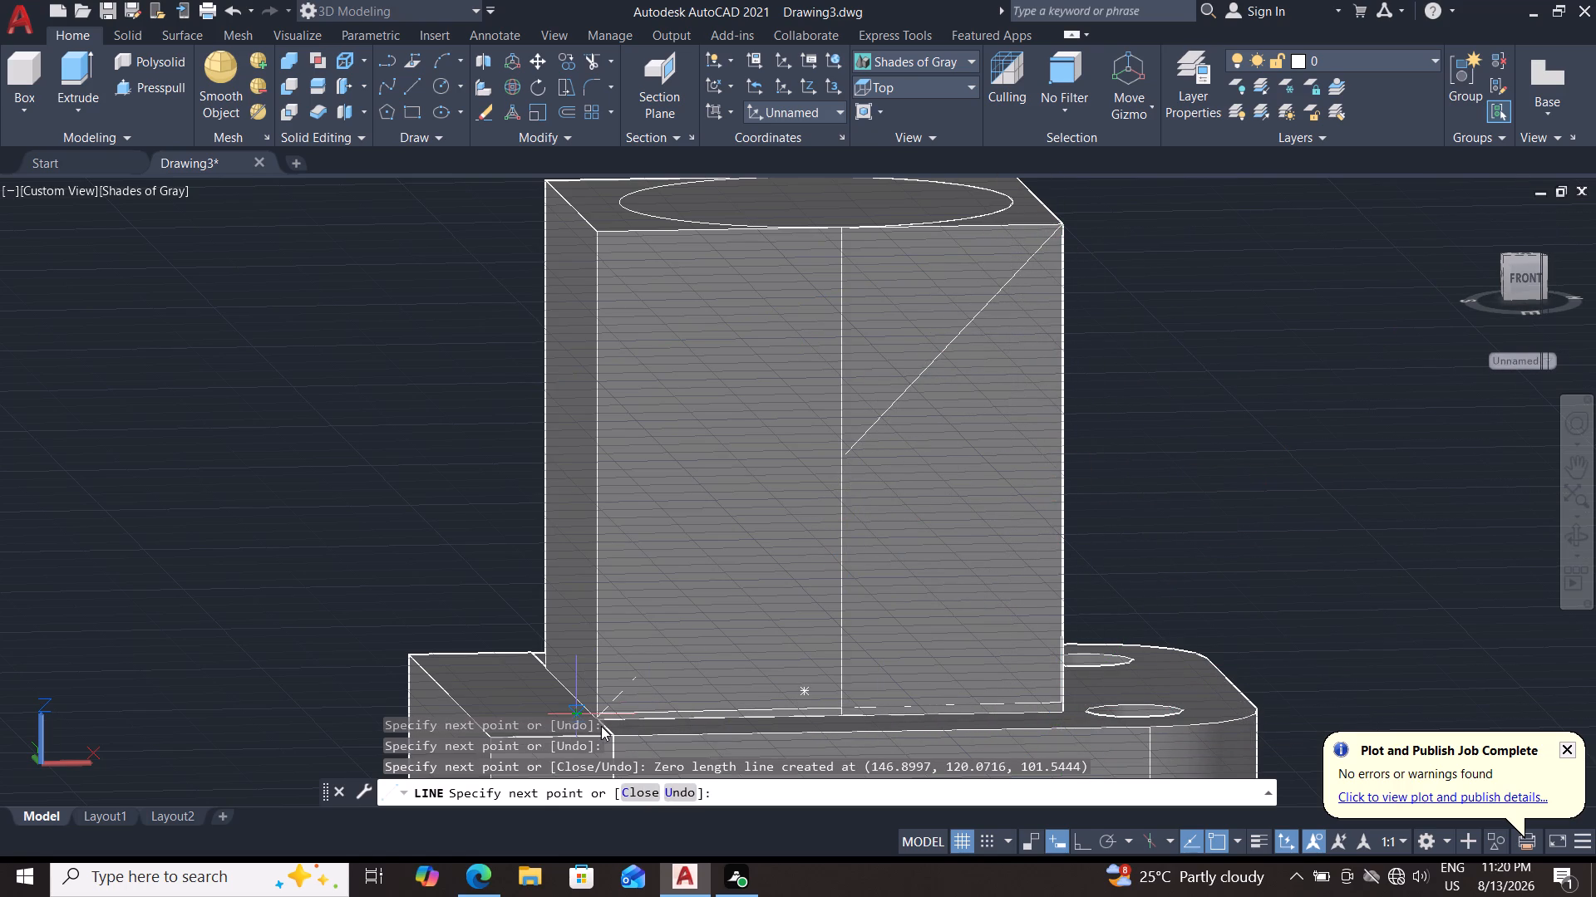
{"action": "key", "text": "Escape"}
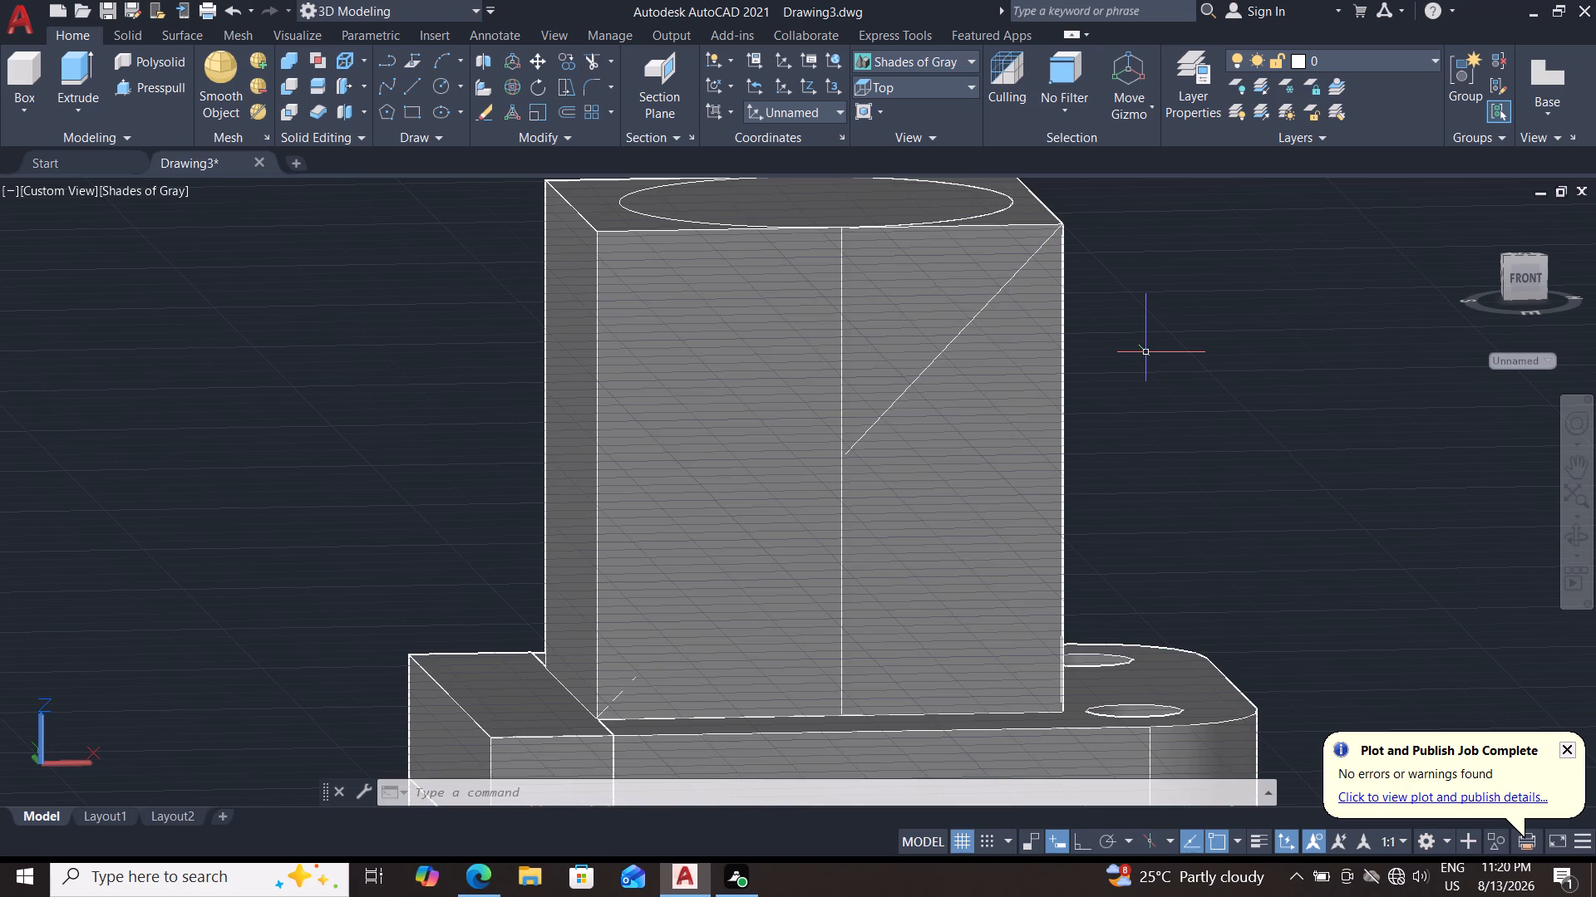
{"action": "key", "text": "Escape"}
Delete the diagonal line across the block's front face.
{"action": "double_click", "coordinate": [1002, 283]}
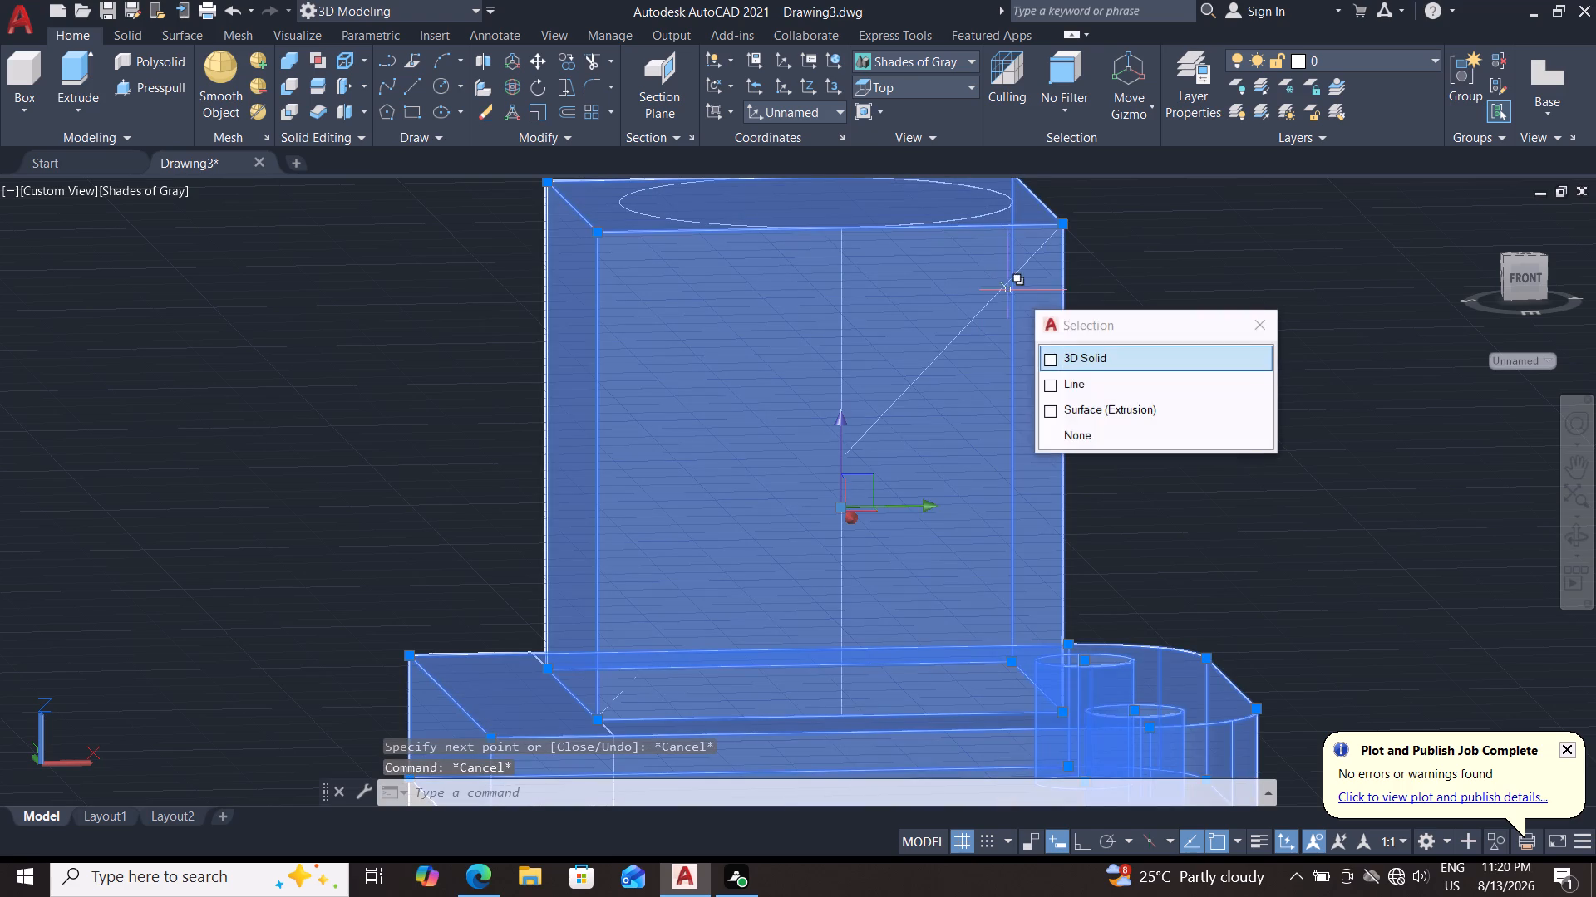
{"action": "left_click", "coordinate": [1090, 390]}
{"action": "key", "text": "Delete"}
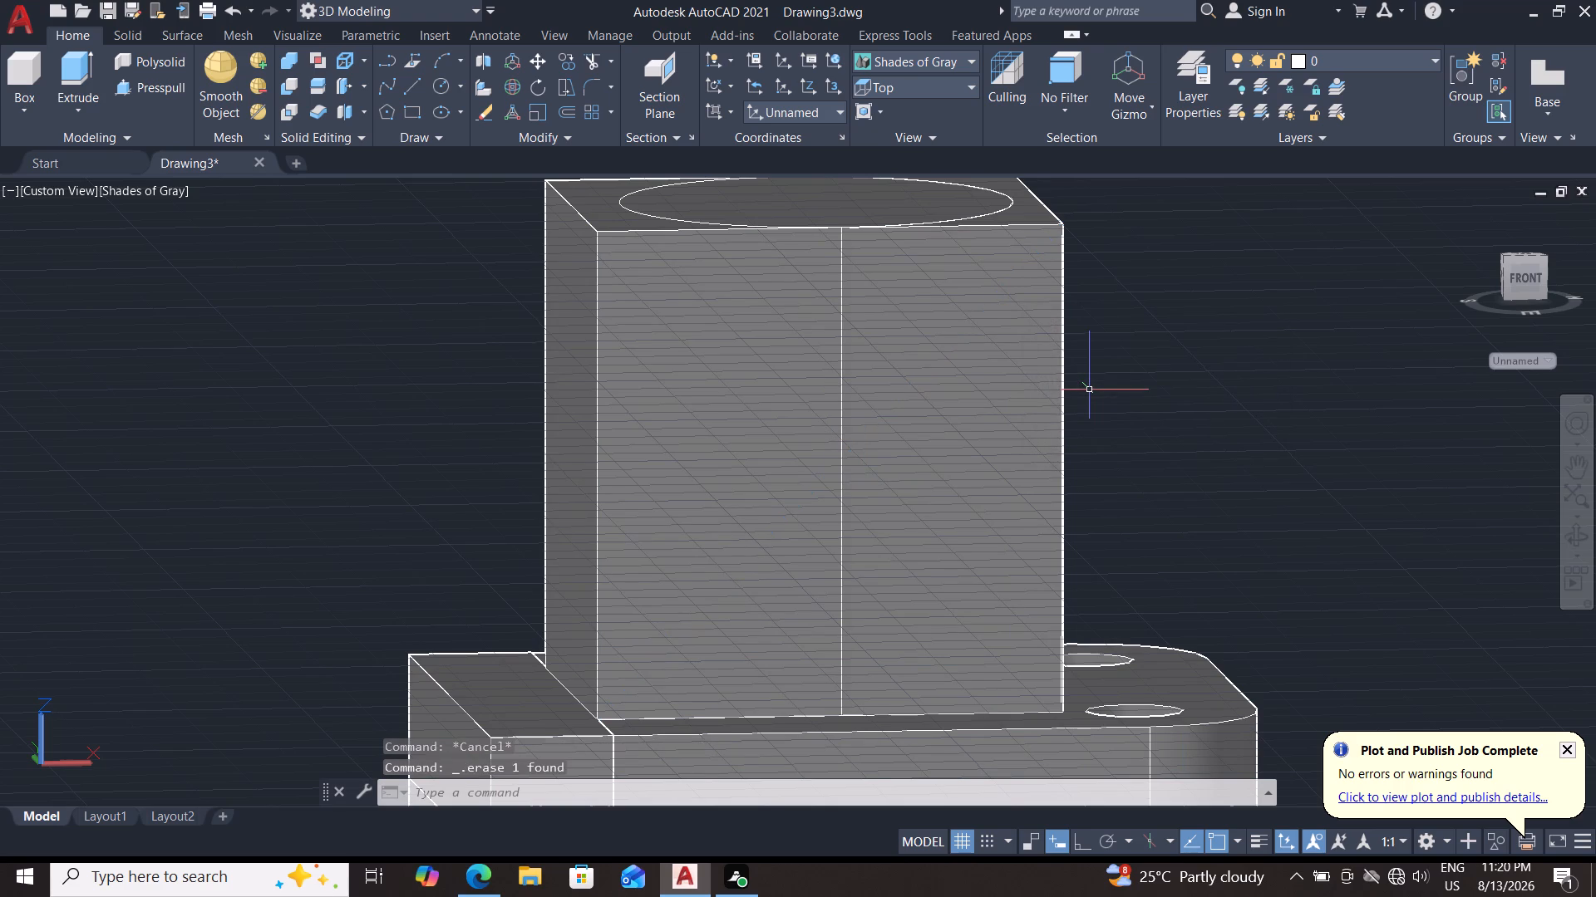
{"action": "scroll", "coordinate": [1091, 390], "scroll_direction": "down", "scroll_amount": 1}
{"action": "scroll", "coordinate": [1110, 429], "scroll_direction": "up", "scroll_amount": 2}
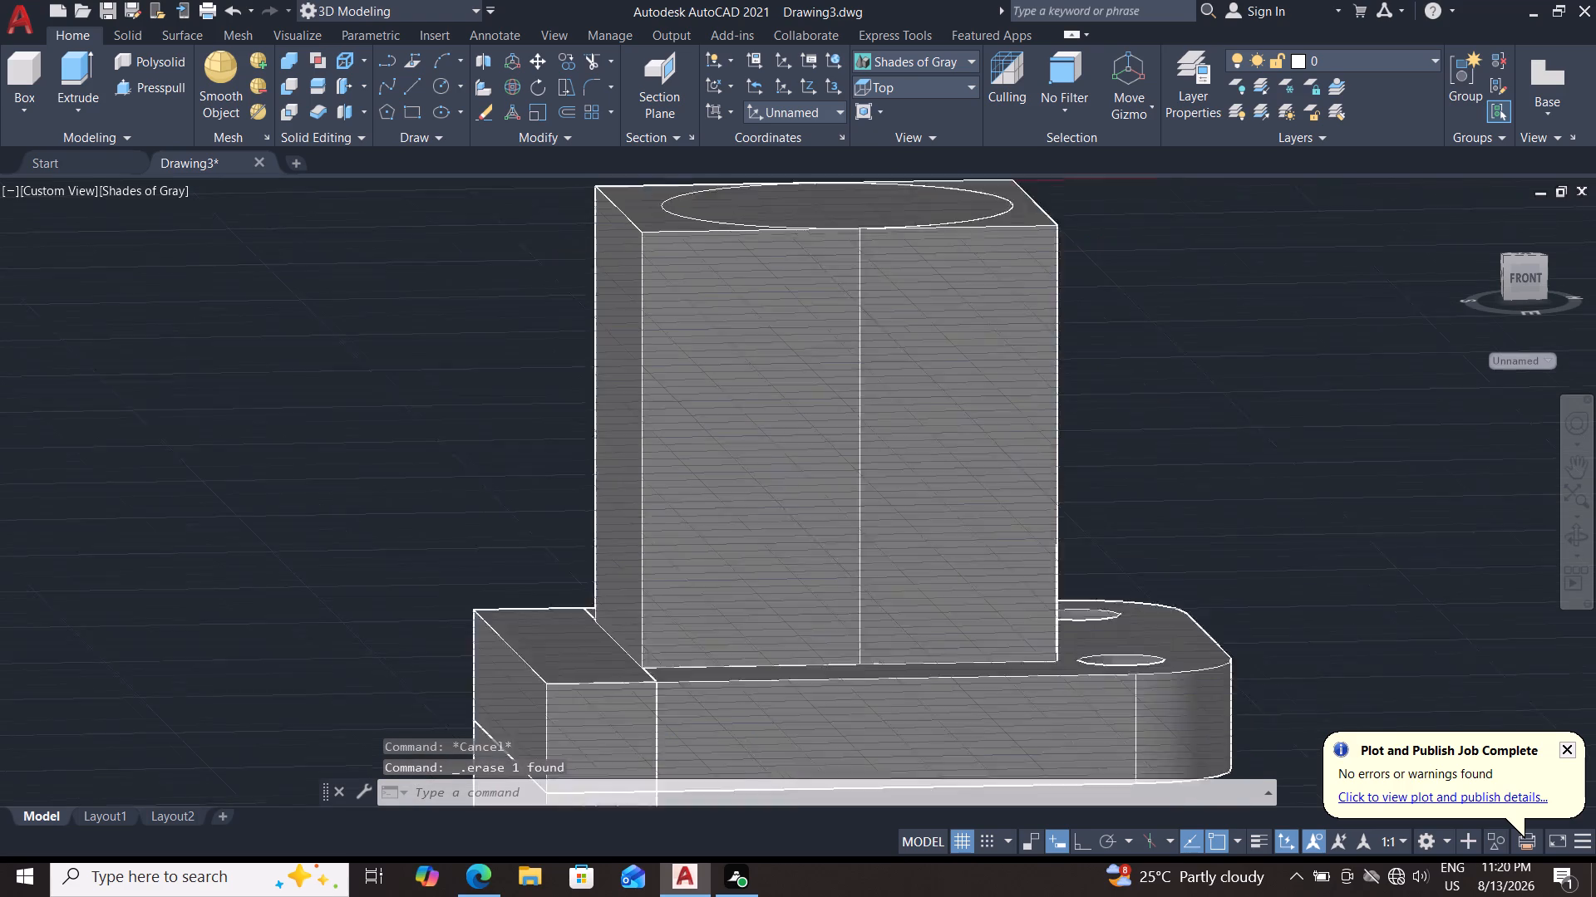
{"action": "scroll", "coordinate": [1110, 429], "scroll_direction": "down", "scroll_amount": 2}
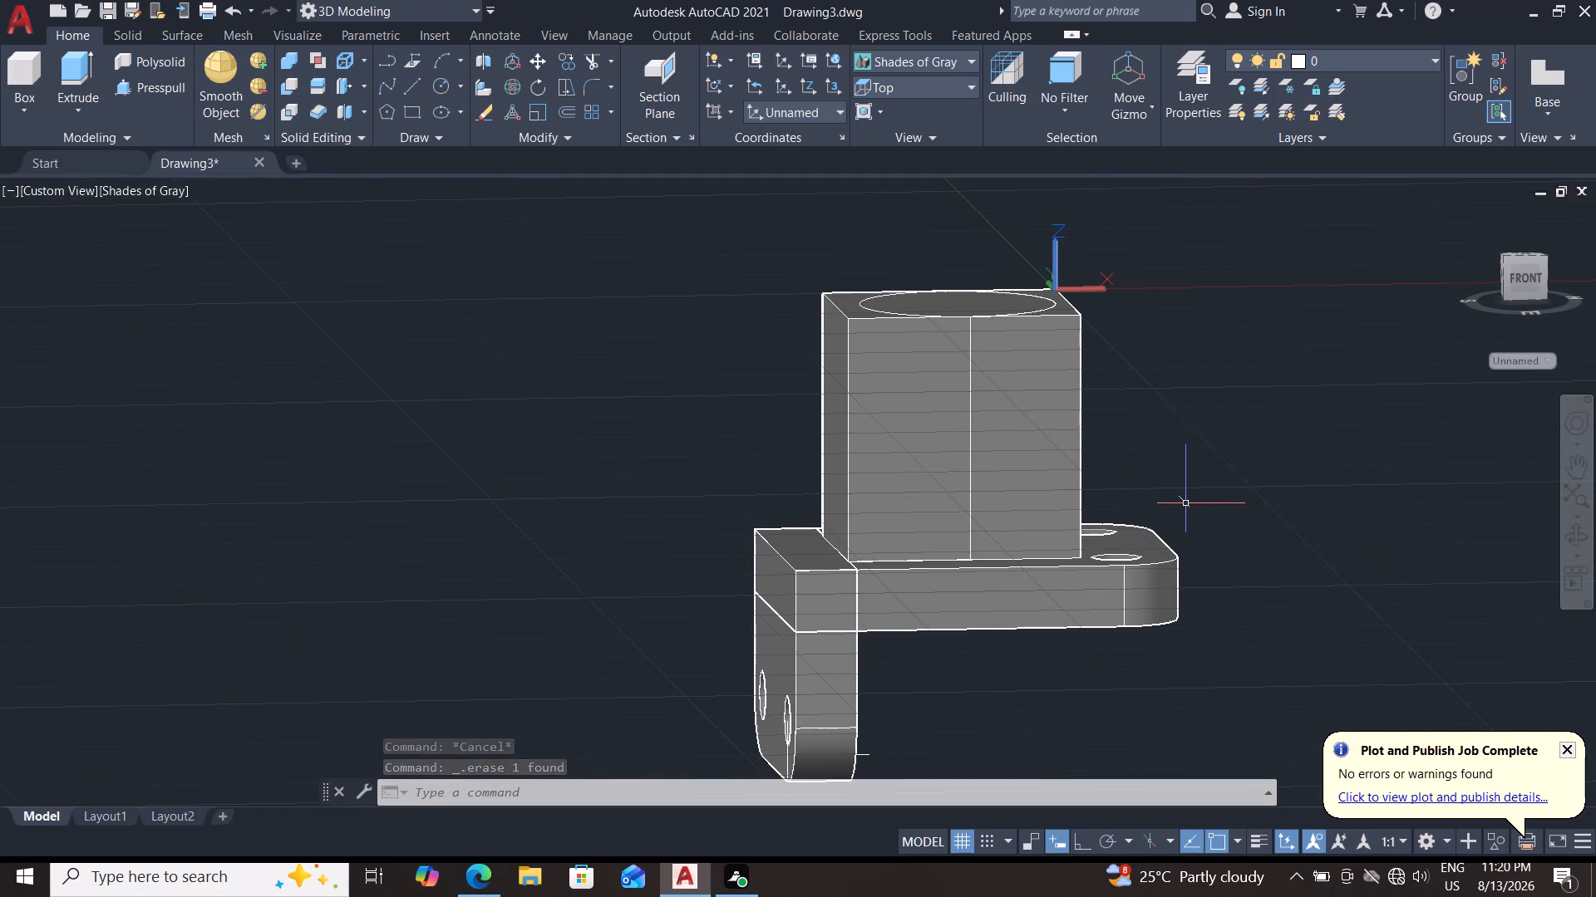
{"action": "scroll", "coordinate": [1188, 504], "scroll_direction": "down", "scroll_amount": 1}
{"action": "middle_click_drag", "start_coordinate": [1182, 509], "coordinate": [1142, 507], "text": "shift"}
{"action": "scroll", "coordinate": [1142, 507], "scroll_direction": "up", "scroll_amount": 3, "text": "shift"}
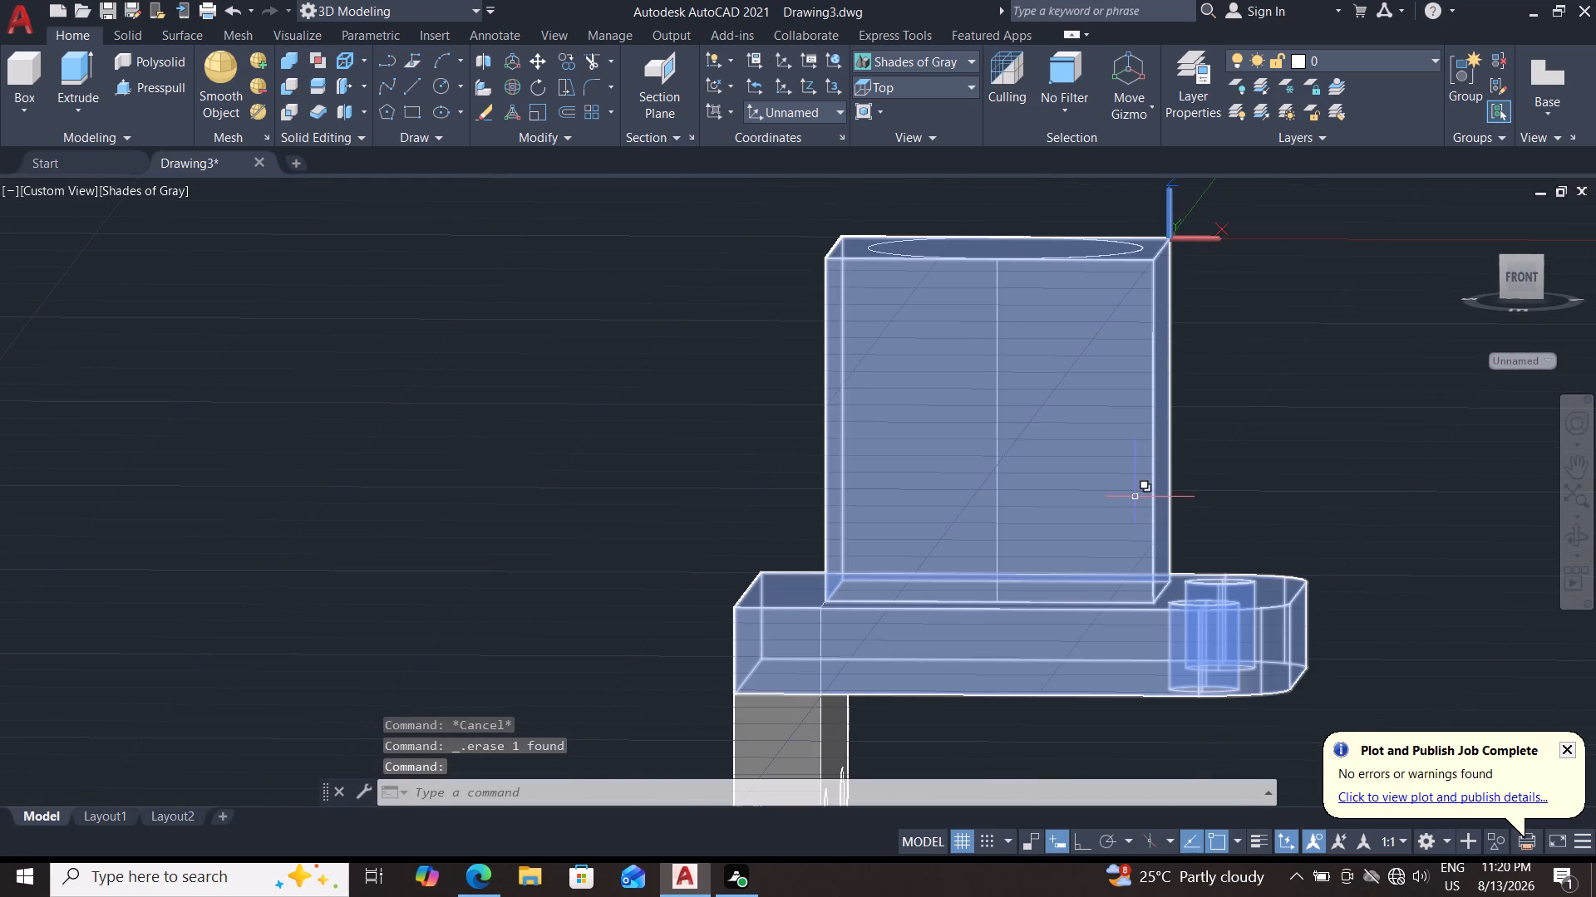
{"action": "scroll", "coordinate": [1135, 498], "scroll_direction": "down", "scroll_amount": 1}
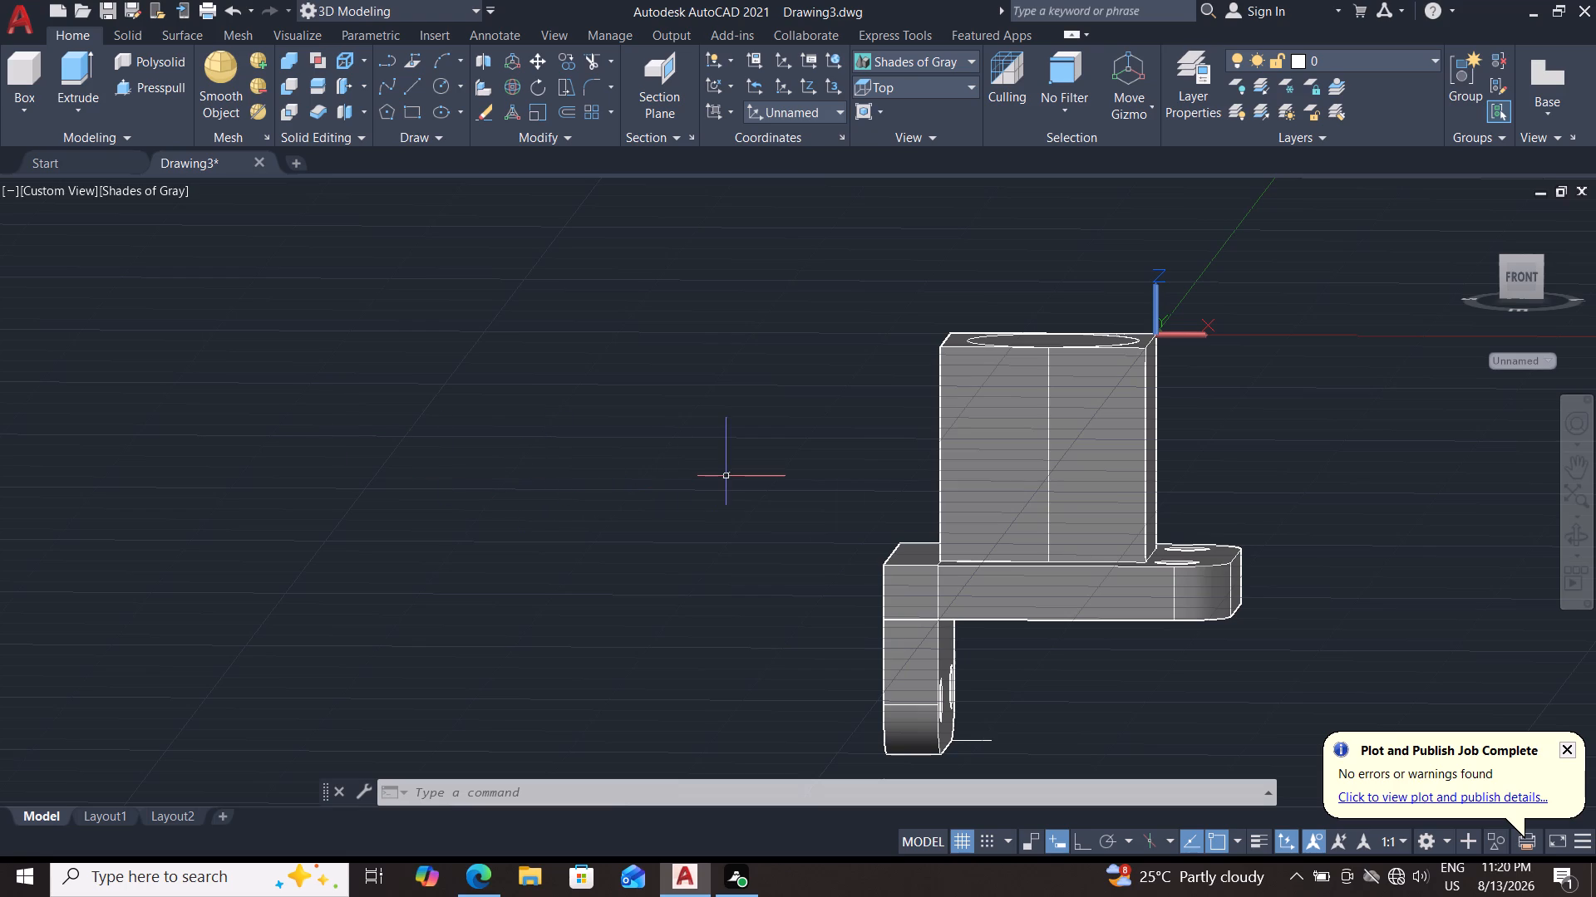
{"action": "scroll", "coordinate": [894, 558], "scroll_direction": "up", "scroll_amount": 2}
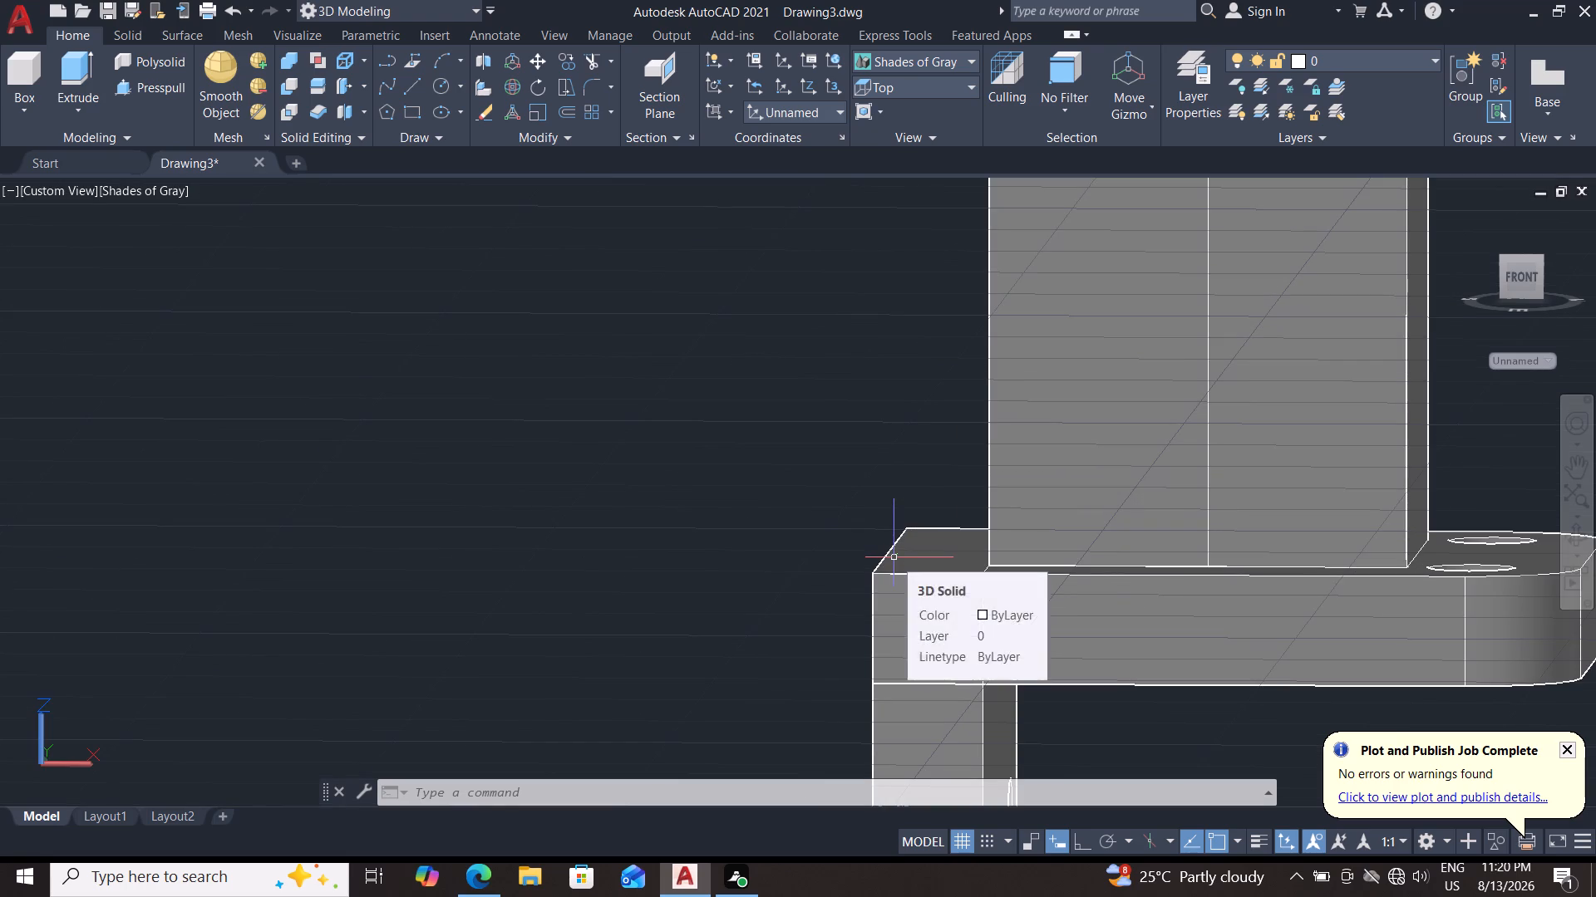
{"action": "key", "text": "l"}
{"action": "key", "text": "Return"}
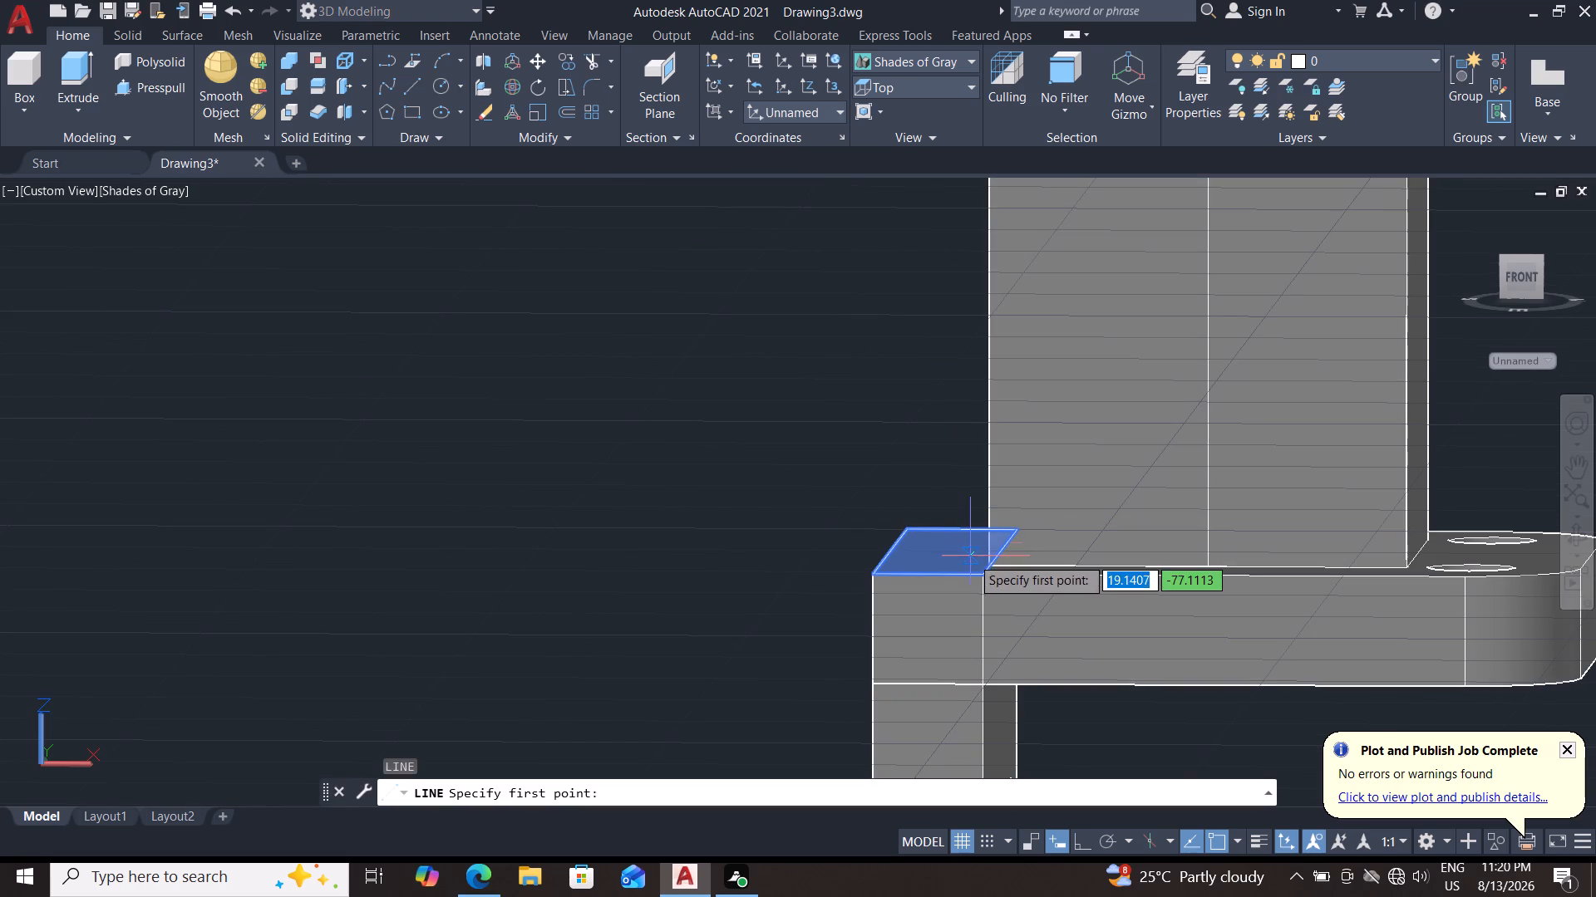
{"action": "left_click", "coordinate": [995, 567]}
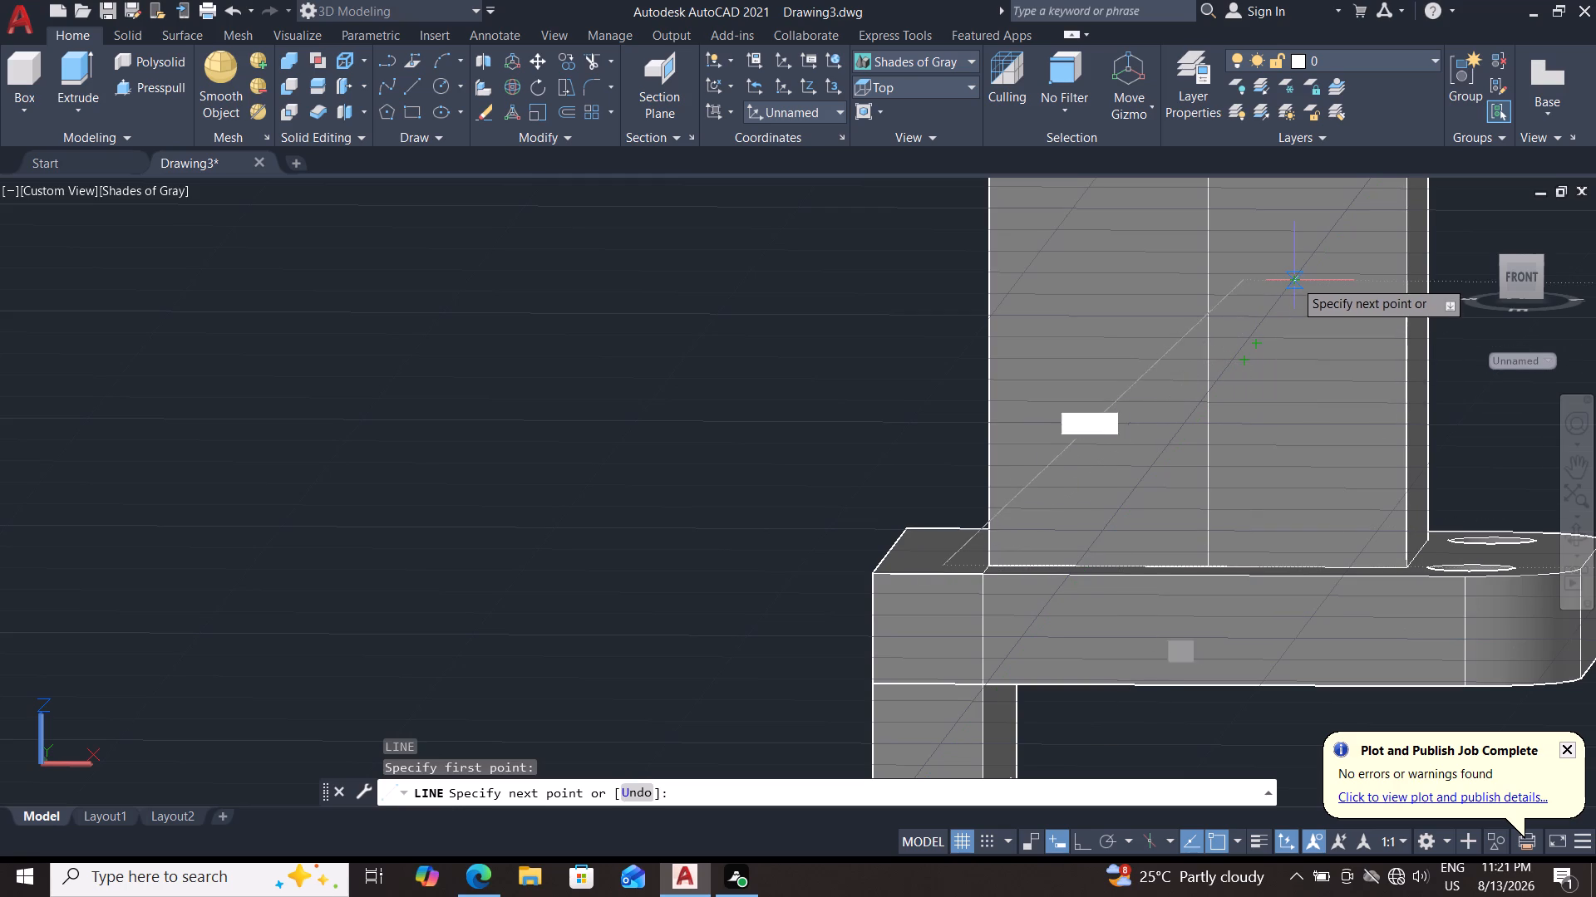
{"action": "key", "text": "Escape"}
Switch the visual style to 2D Wireframe.
{"action": "double_click", "coordinate": [139, 191]}
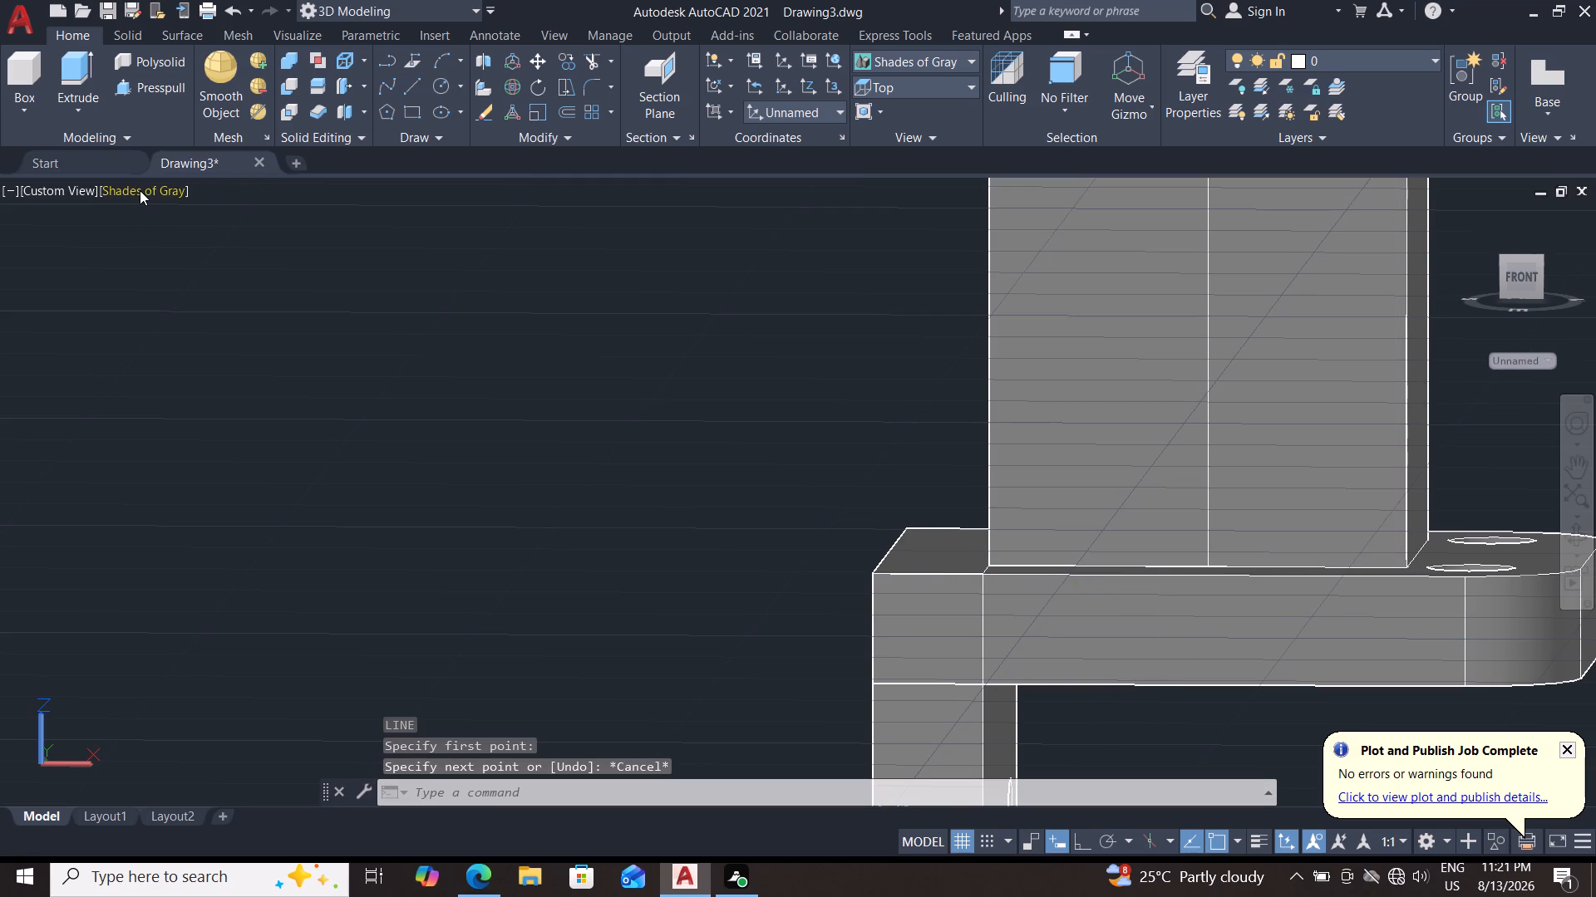
{"action": "left_click", "coordinate": [143, 194]}
{"action": "left_click", "coordinate": [216, 238]}
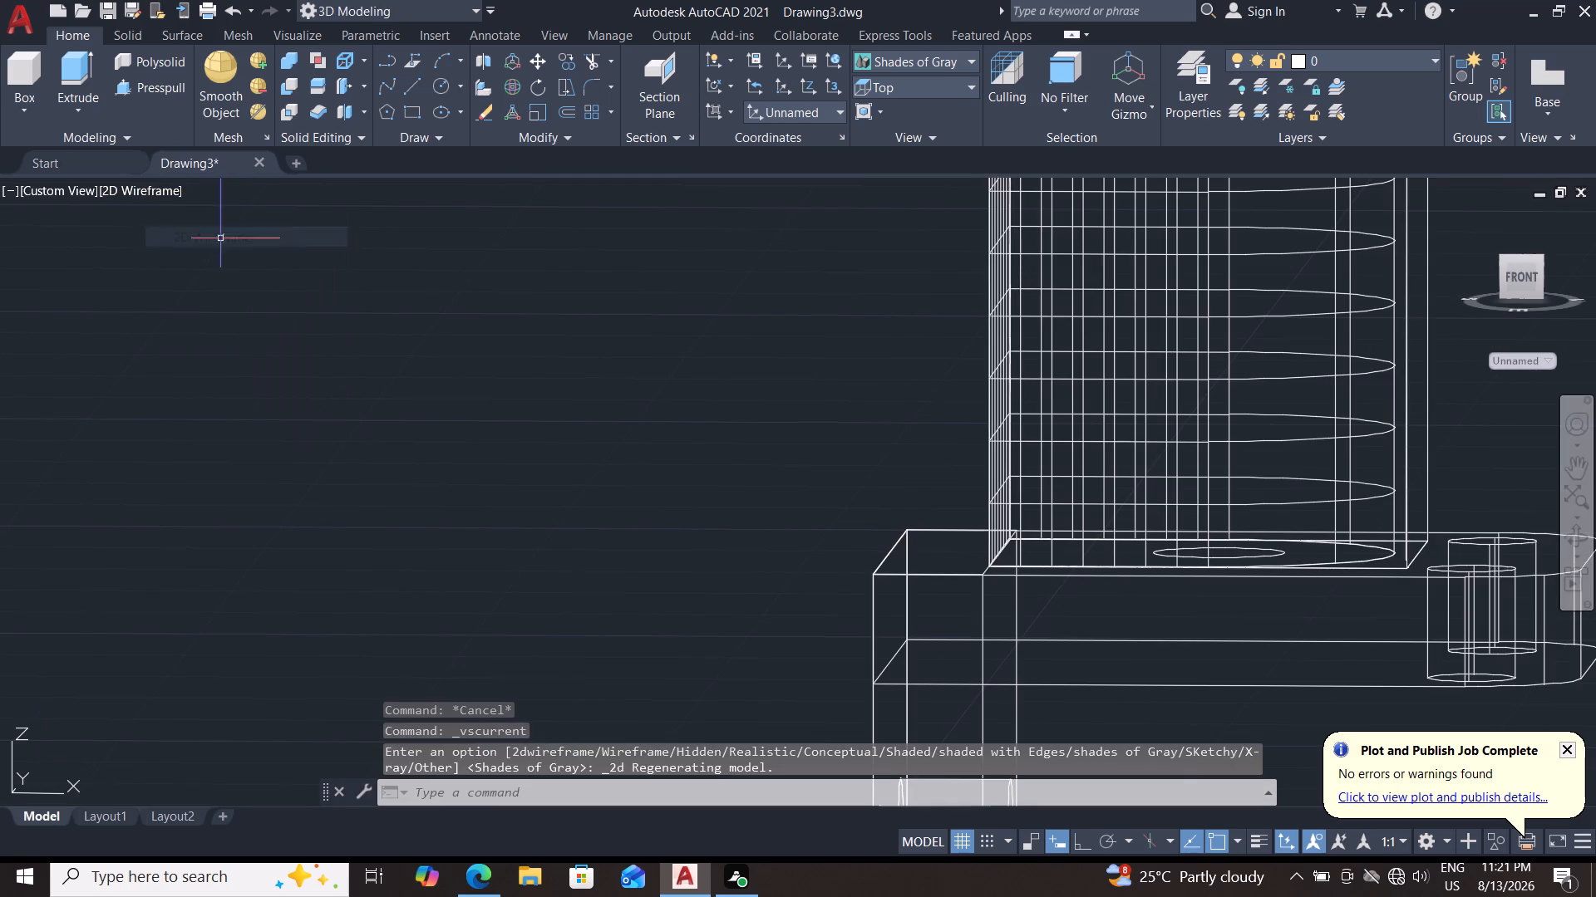
Draw a diagonal line from the horizontal plate's outer front top corner to the block's far front top corner.
{"action": "scroll", "coordinate": [592, 444], "scroll_direction": "down", "scroll_amount": 2}
{"action": "scroll", "coordinate": [594, 448], "scroll_direction": "up", "scroll_amount": 2}
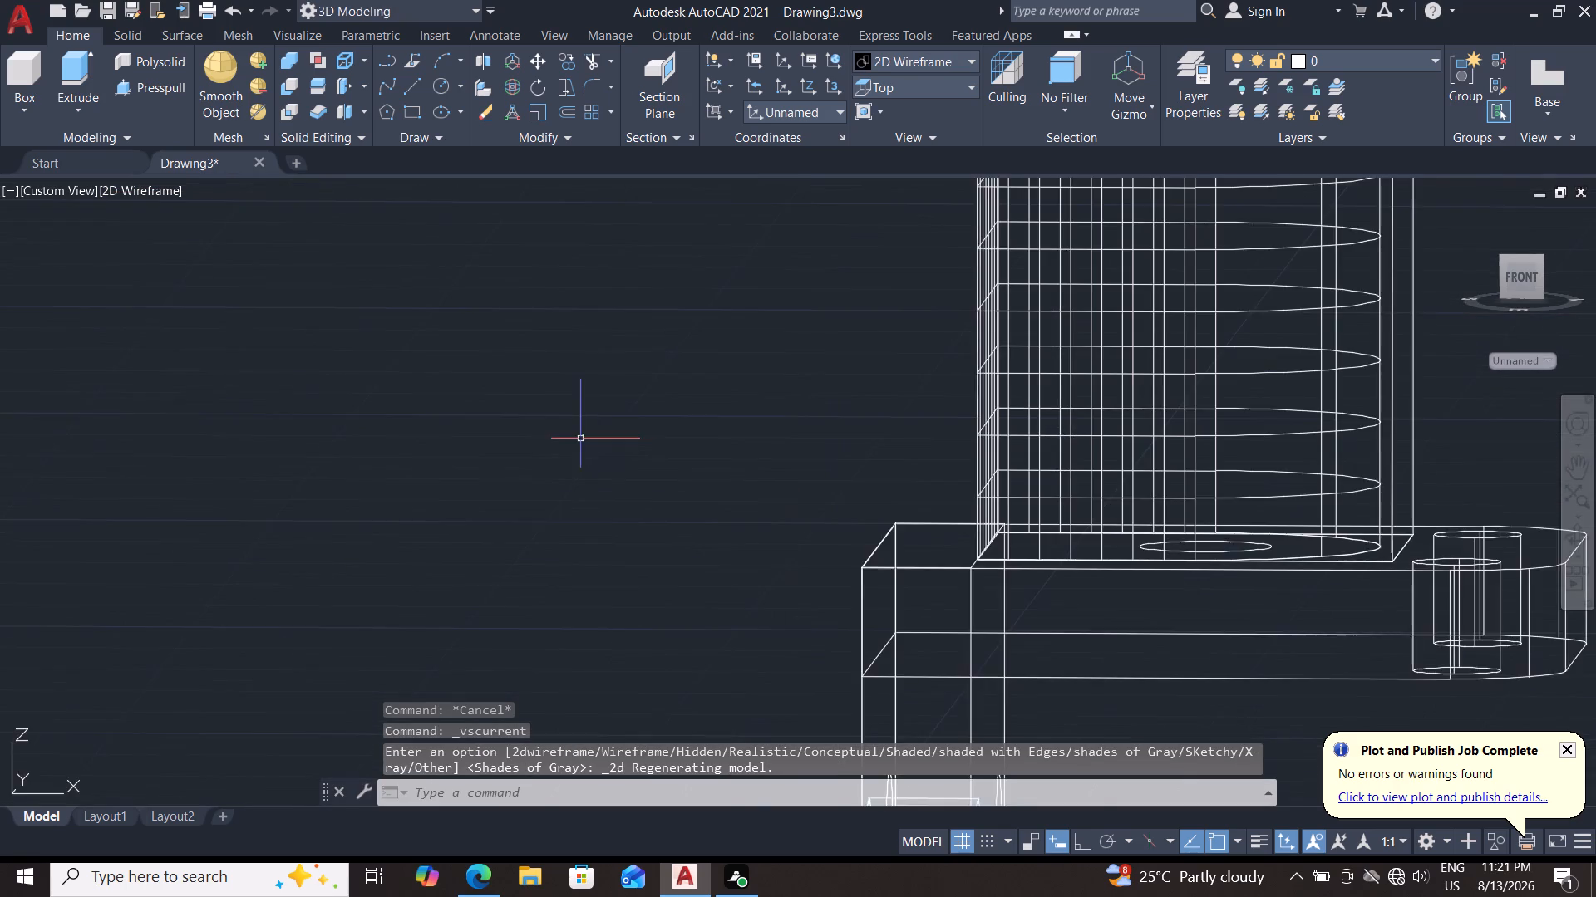
{"action": "middle_click_drag", "start_coordinate": [571, 439], "coordinate": [233, 502]}
{"action": "key", "text": "l"}
{"action": "key", "text": "Return"}
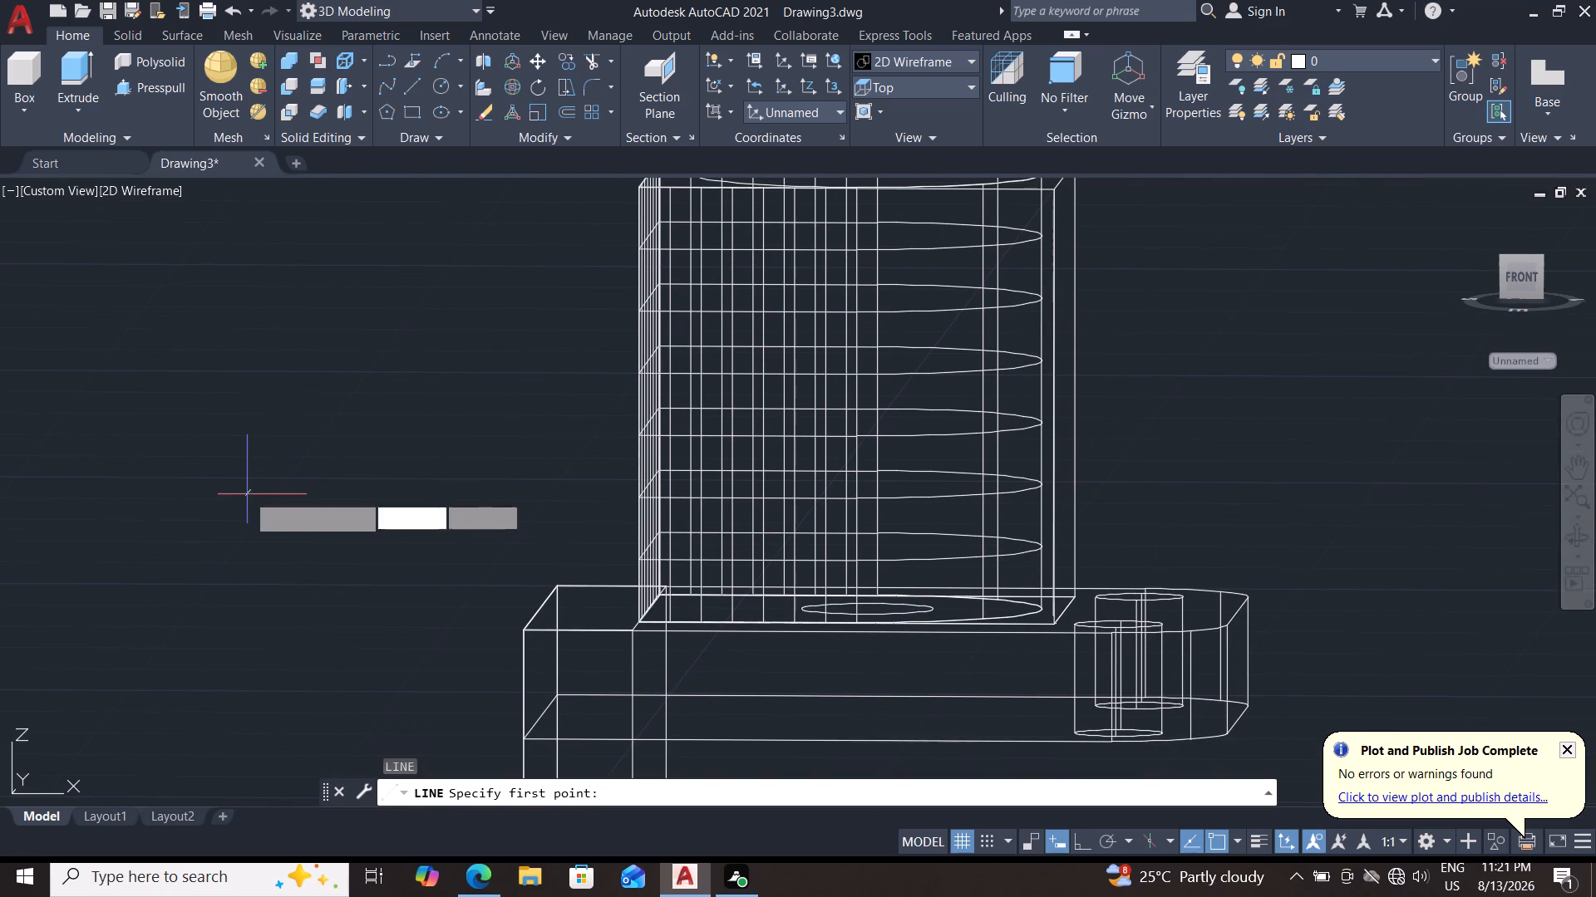
{"action": "scroll", "coordinate": [460, 530], "scroll_direction": "up", "scroll_amount": 1}
{"action": "middle_click_drag", "start_coordinate": [512, 564], "coordinate": [211, 502]}
{"action": "scroll", "coordinate": [209, 501], "scroll_direction": "up", "scroll_amount": 1}
{"action": "scroll", "coordinate": [345, 583], "scroll_direction": "up", "scroll_amount": 2}
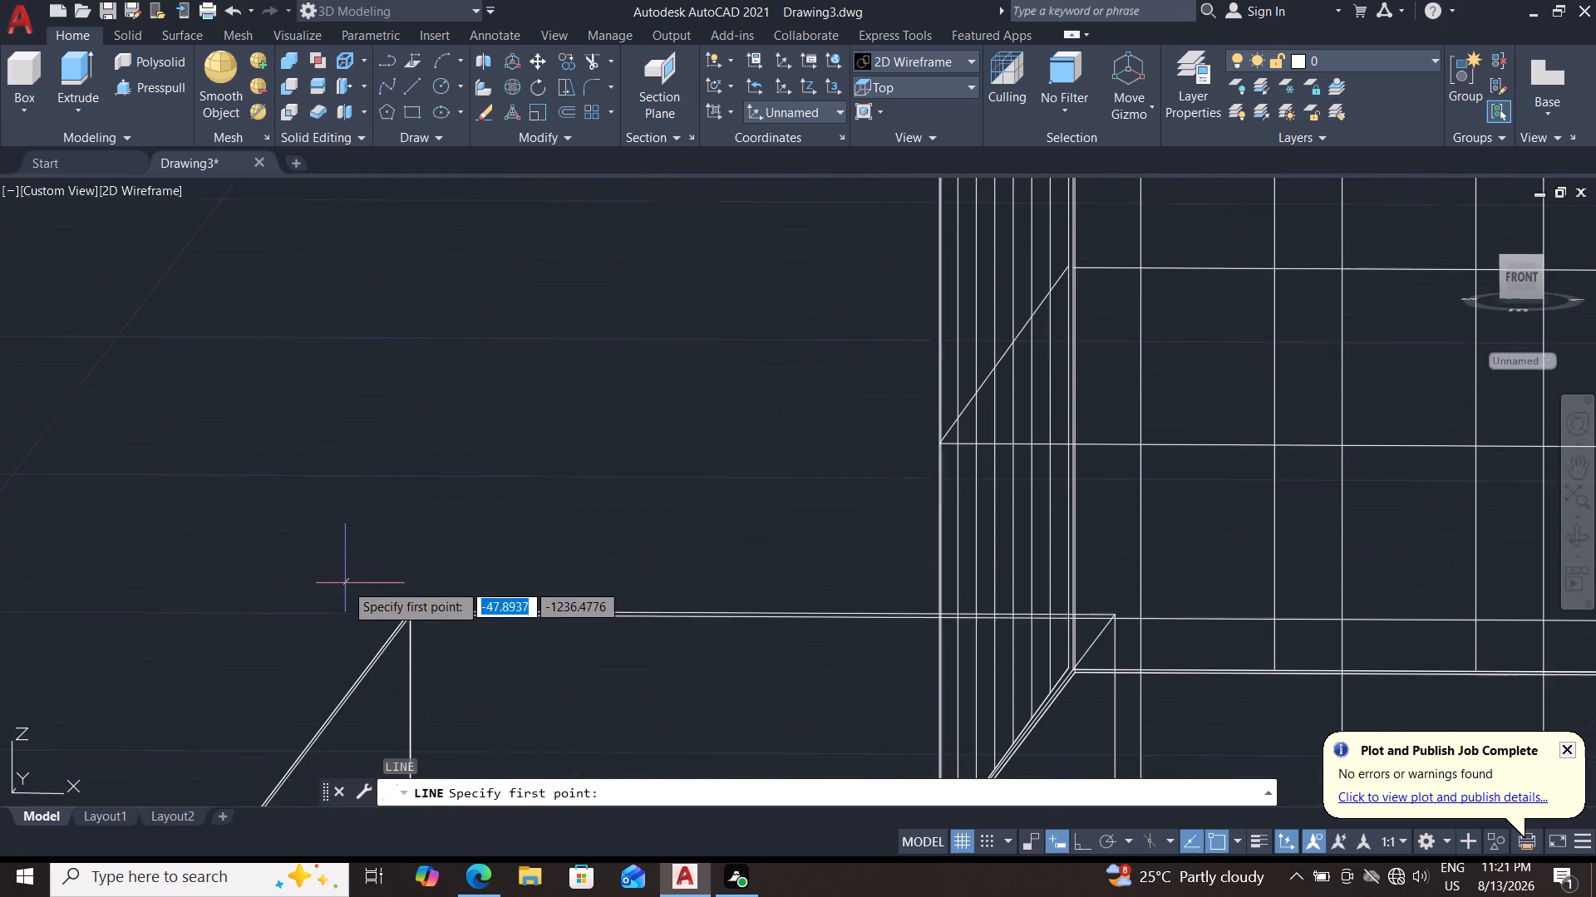
{"action": "middle_click_drag", "start_coordinate": [465, 631], "coordinate": [500, 299]}
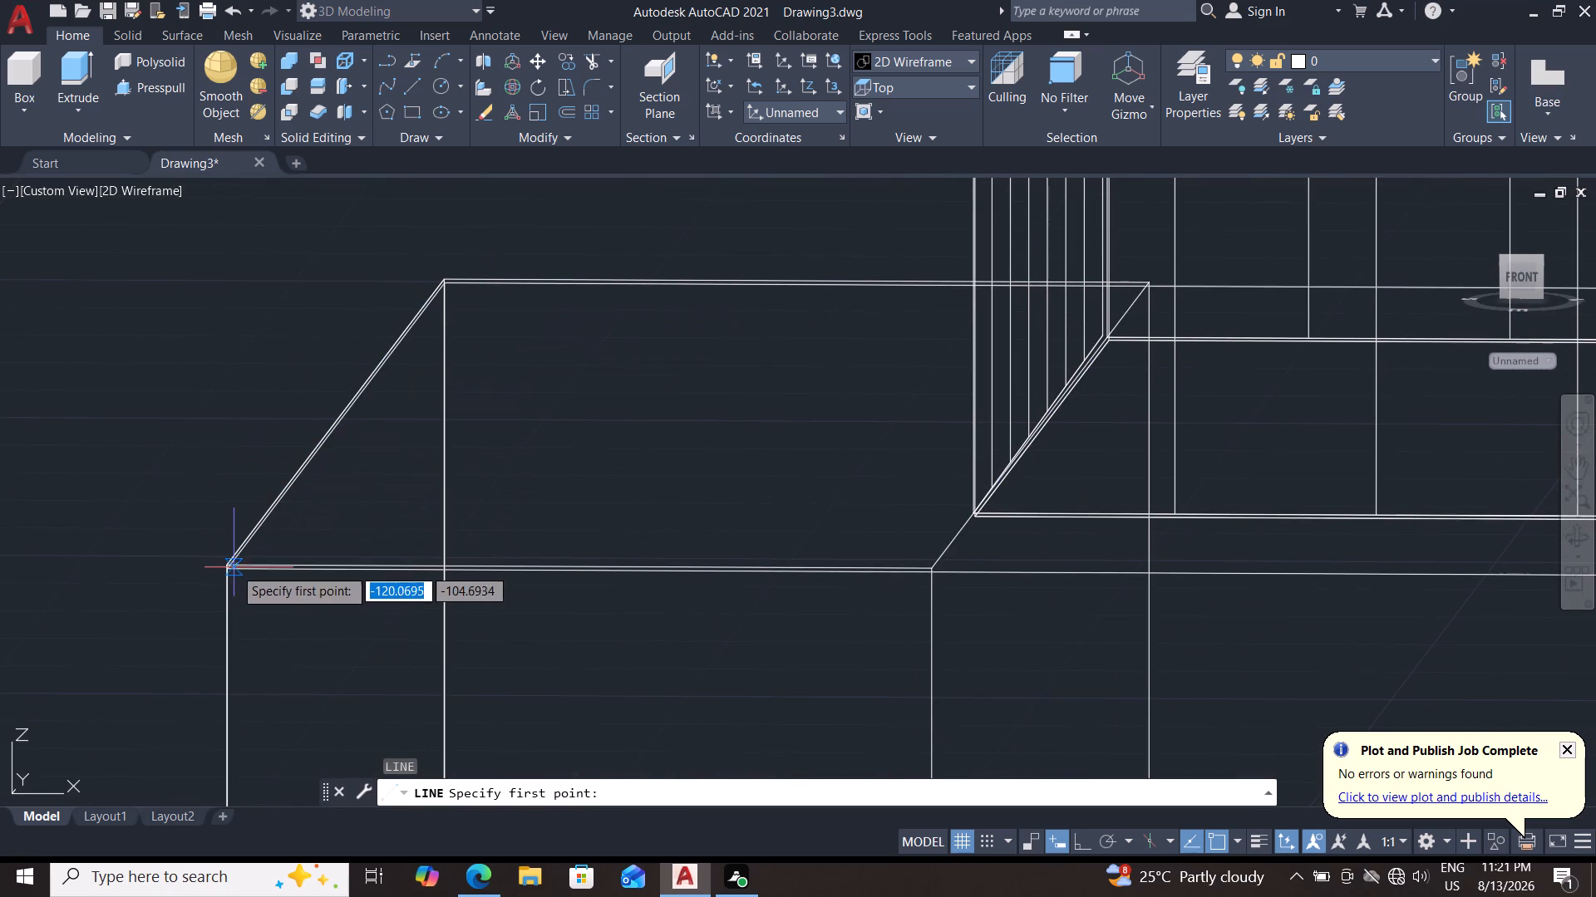
{"action": "double_click", "coordinate": [219, 565]}
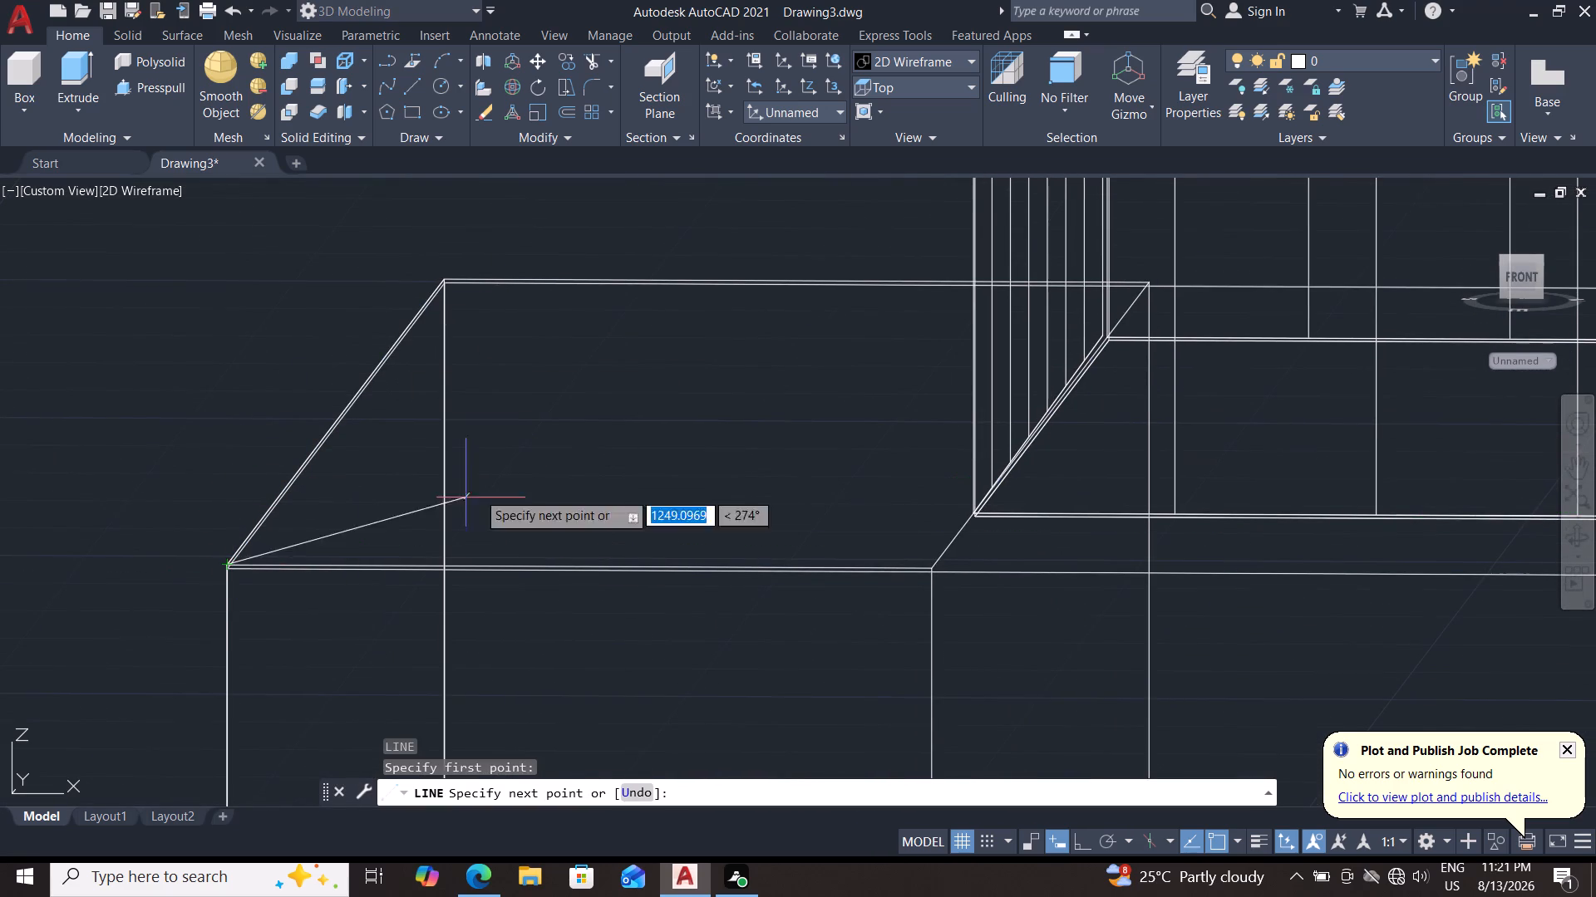
{"action": "scroll", "coordinate": [717, 321], "scroll_direction": "down", "scroll_amount": 3}
{"action": "middle_click_drag", "start_coordinate": [718, 330], "coordinate": [461, 591]}
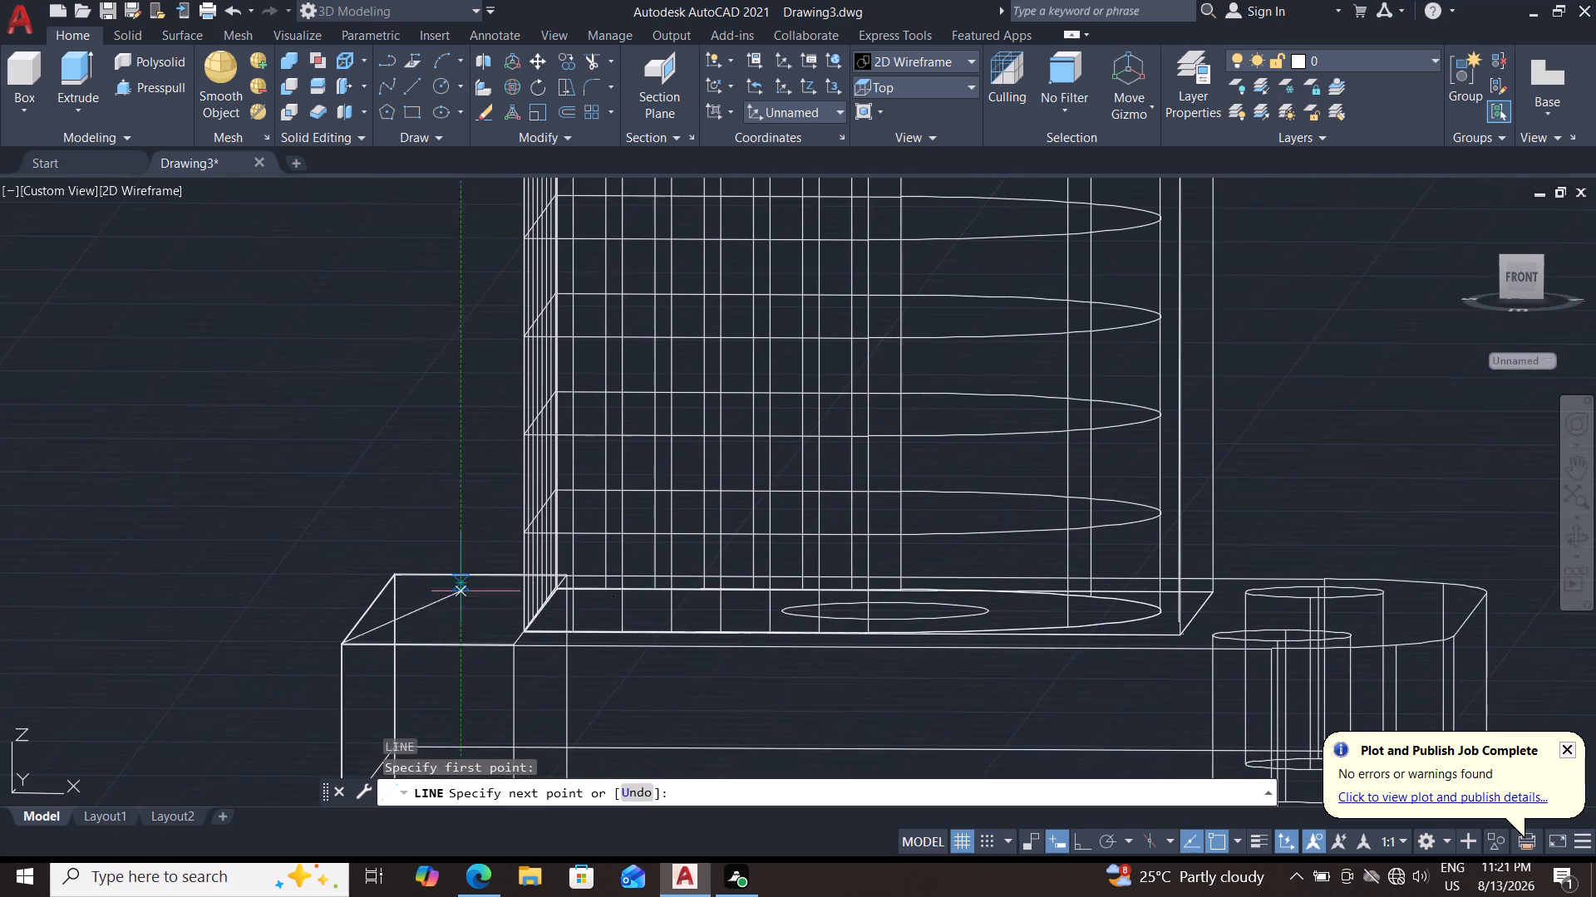
{"action": "scroll", "coordinate": [1008, 326], "scroll_direction": "down", "scroll_amount": 3}
{"action": "middle_click_drag", "start_coordinate": [1000, 304], "coordinate": [880, 469]}
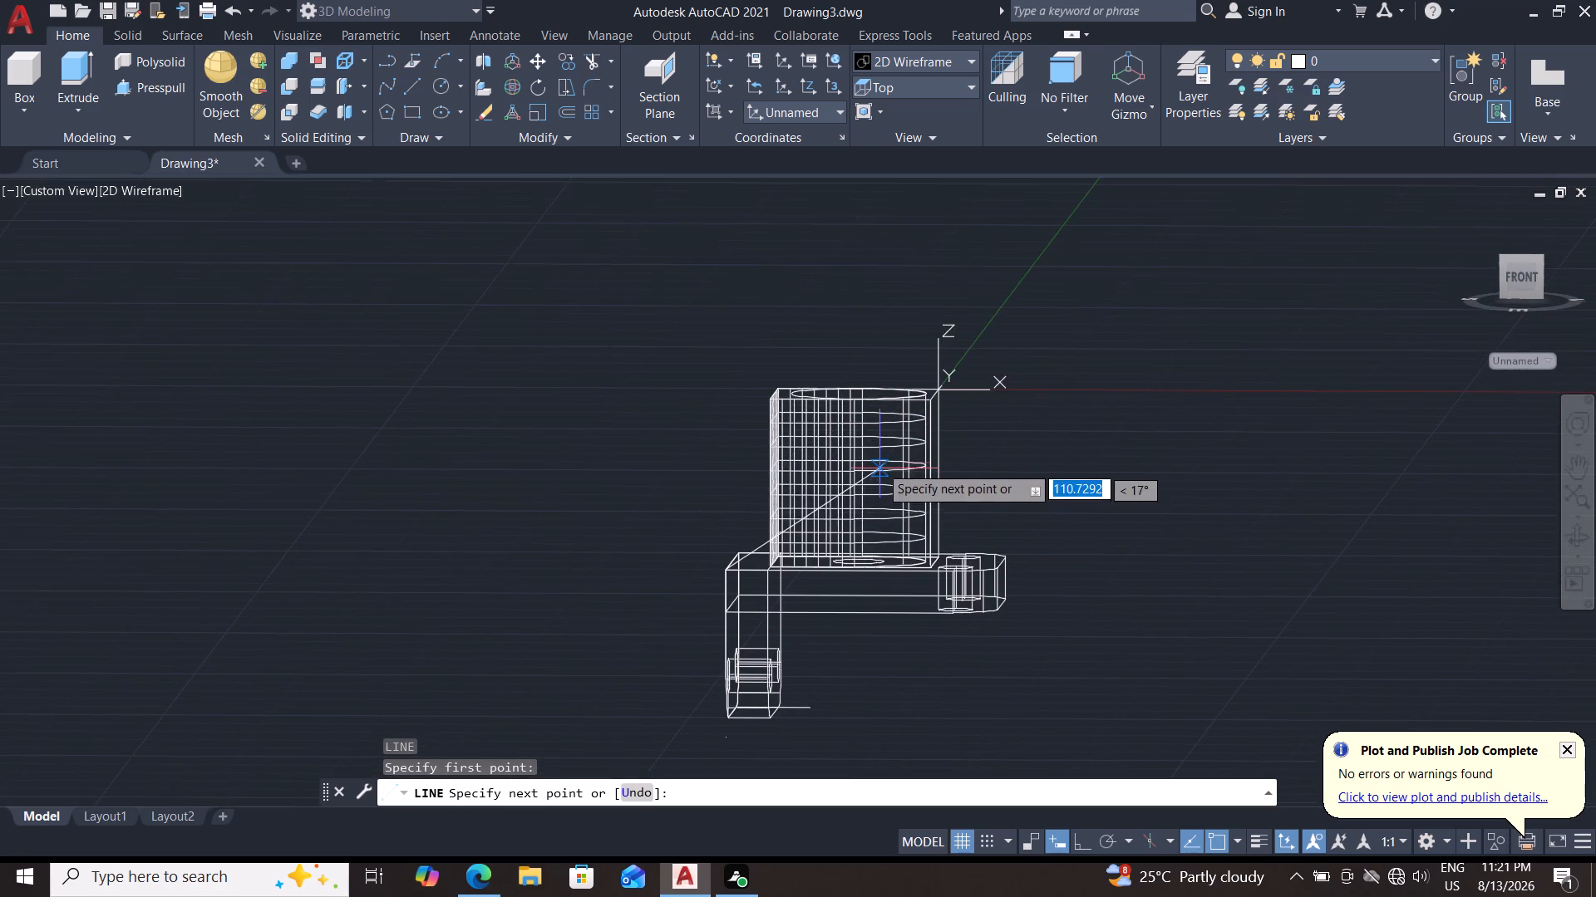
{"action": "scroll", "coordinate": [896, 448], "scroll_direction": "up", "scroll_amount": 4}
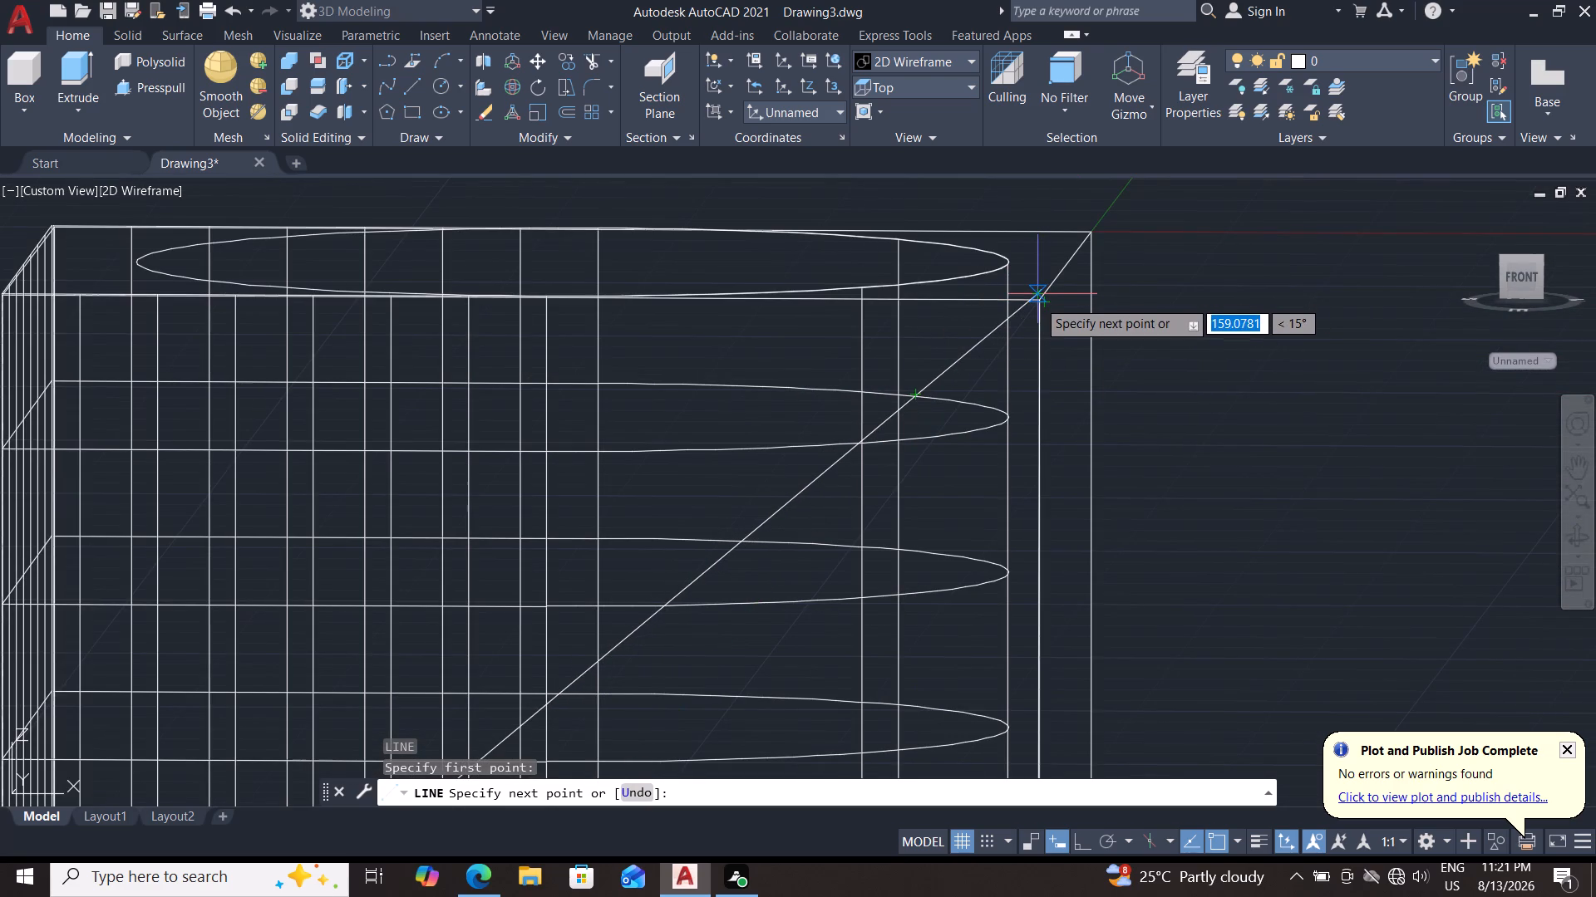
{"action": "left_click", "coordinate": [1037, 302]}
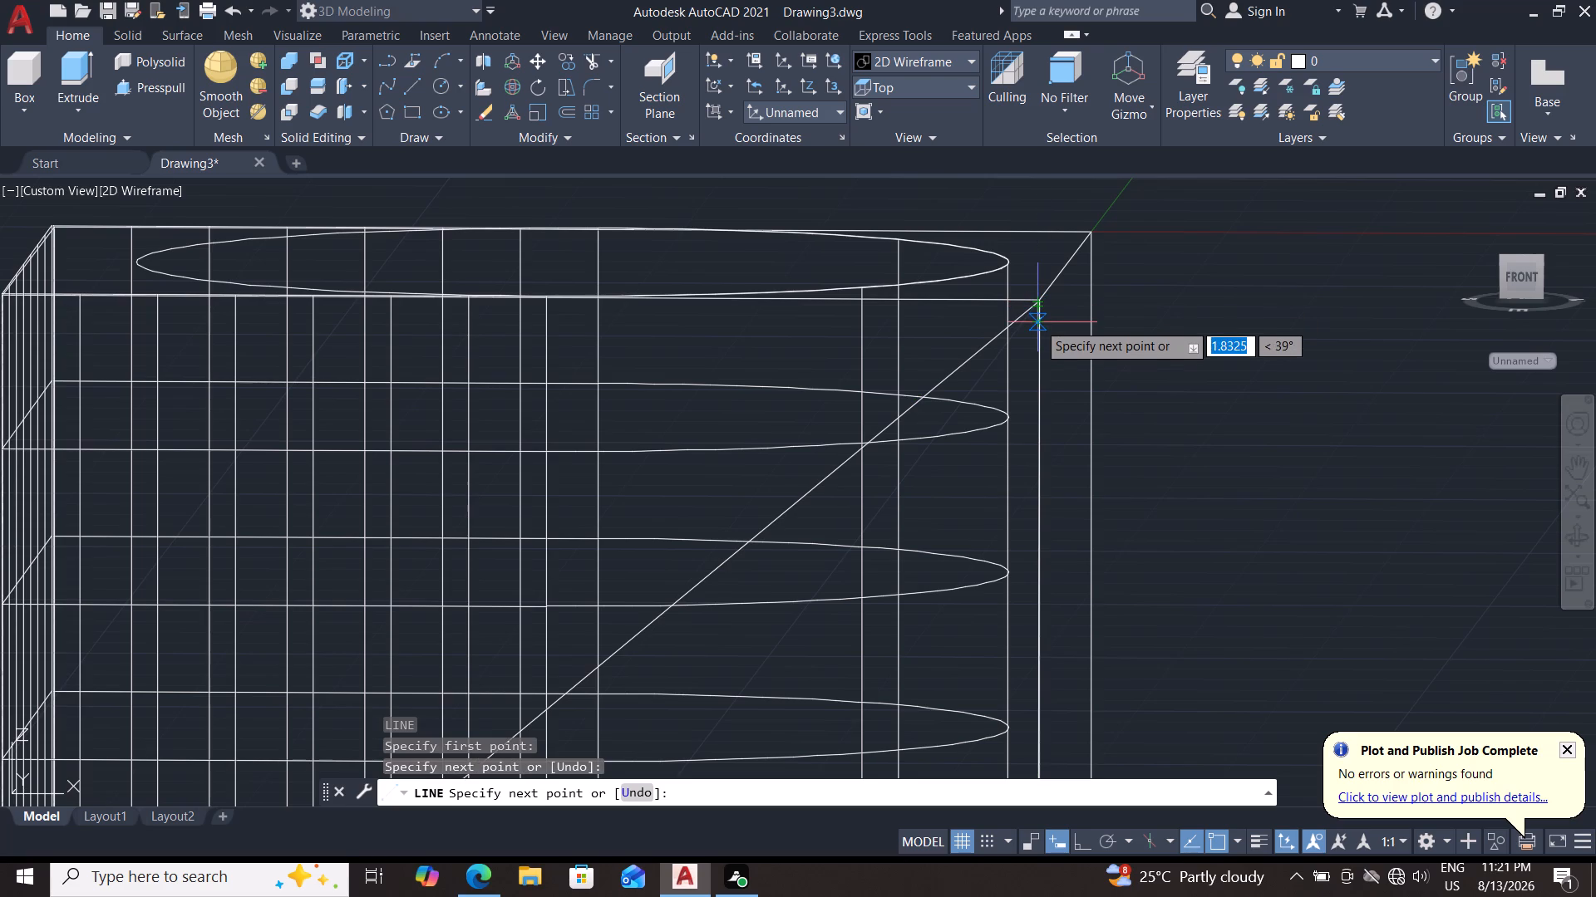
Continue the line from the block's front top corner down to its base corner and back to the horizontal plate's outer top corner.
{"action": "middle_click_drag", "start_coordinate": [1053, 542], "coordinate": [1052, 535]}
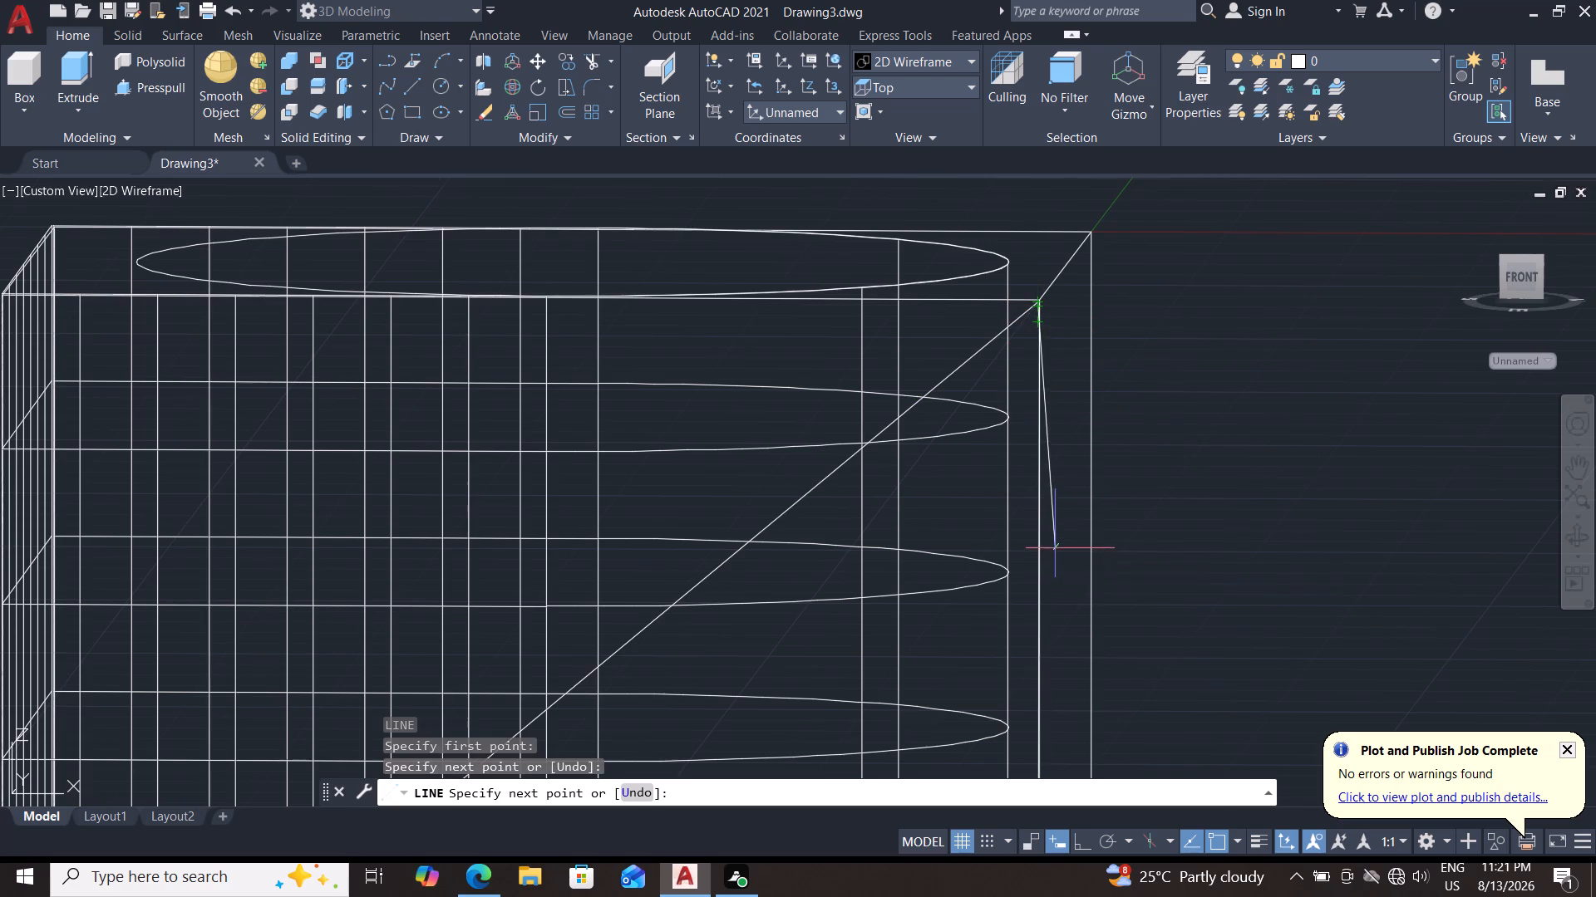
{"action": "middle_click_drag", "start_coordinate": [1052, 535], "coordinate": [1044, 184]}
{"action": "middle_click", "coordinate": [1042, 176]}
{"action": "scroll", "coordinate": [1074, 404], "scroll_direction": "down", "scroll_amount": 1}
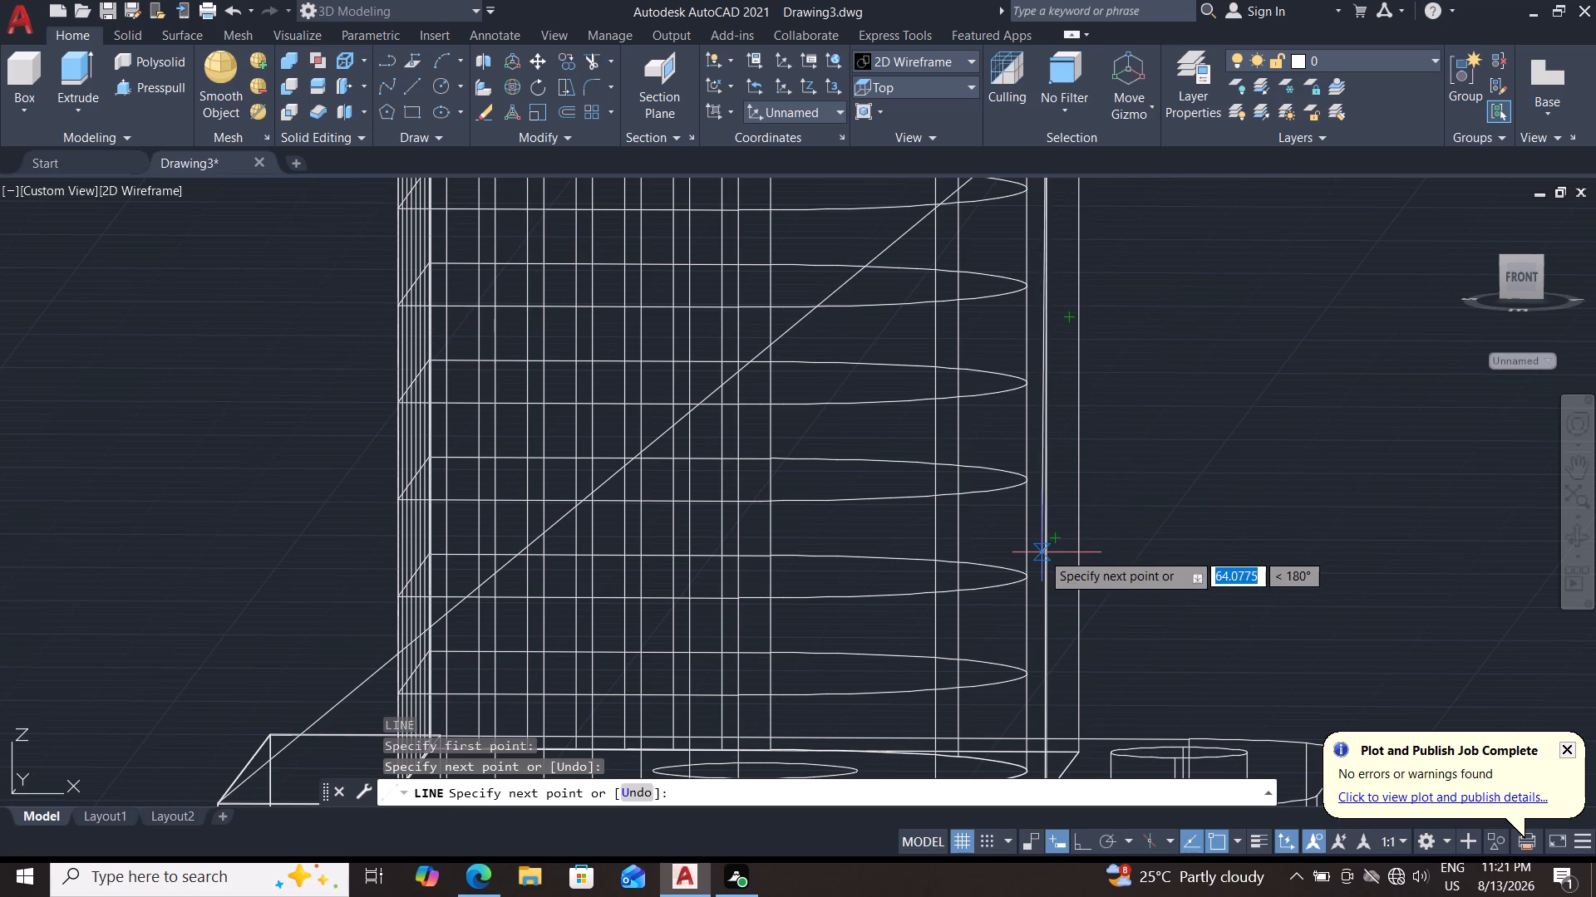
{"action": "middle_click_drag", "start_coordinate": [1049, 566], "coordinate": [1040, 356]}
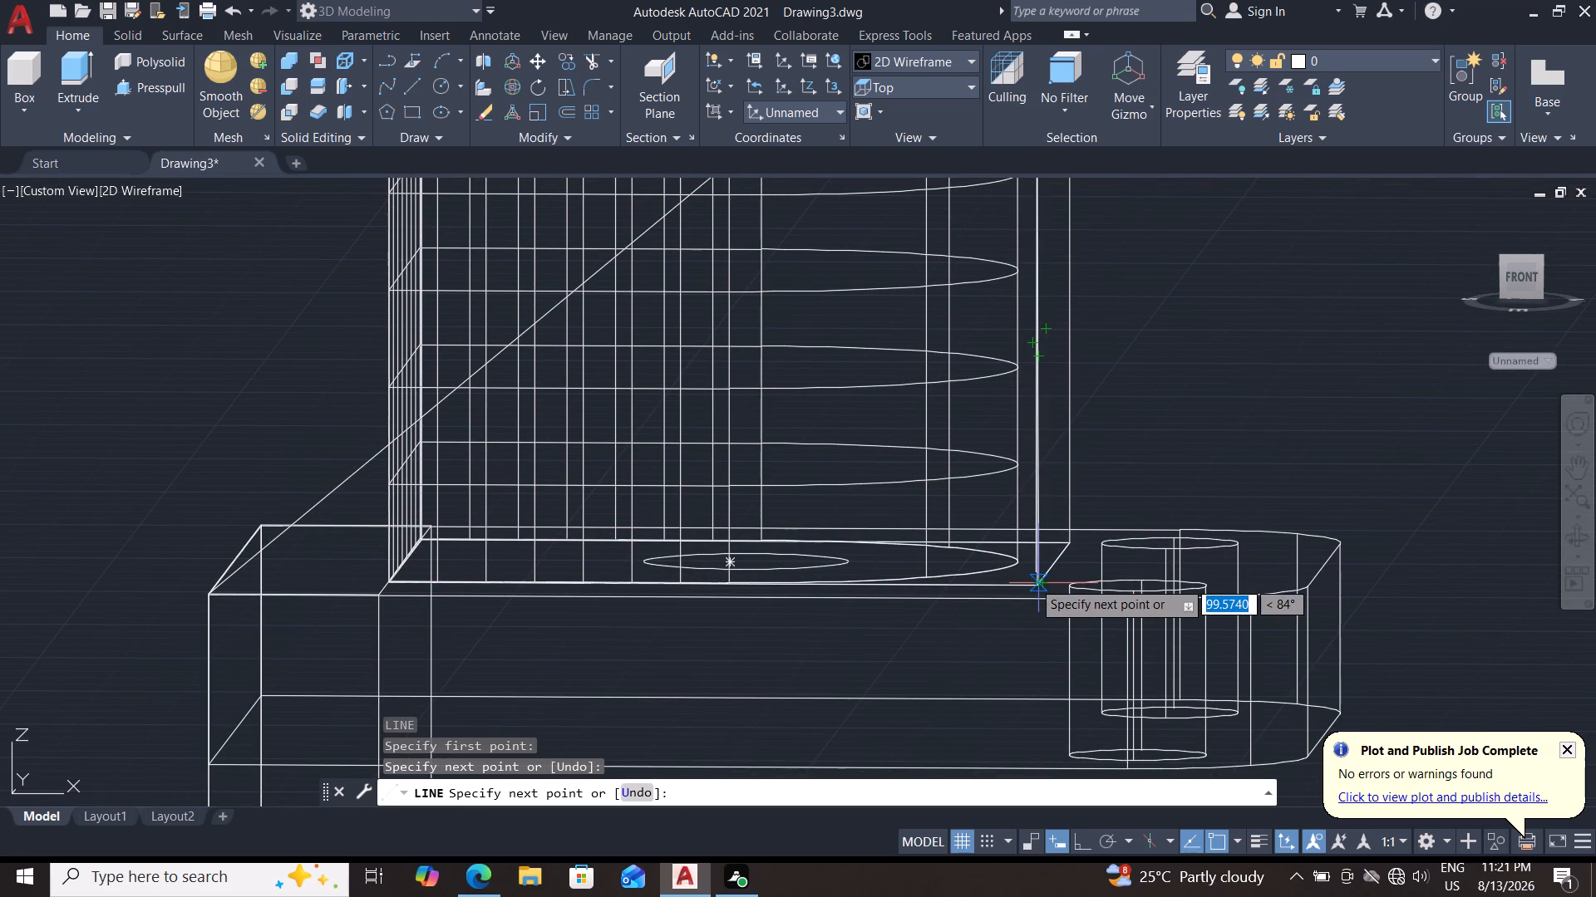
{"action": "left_click", "coordinate": [1032, 579]}
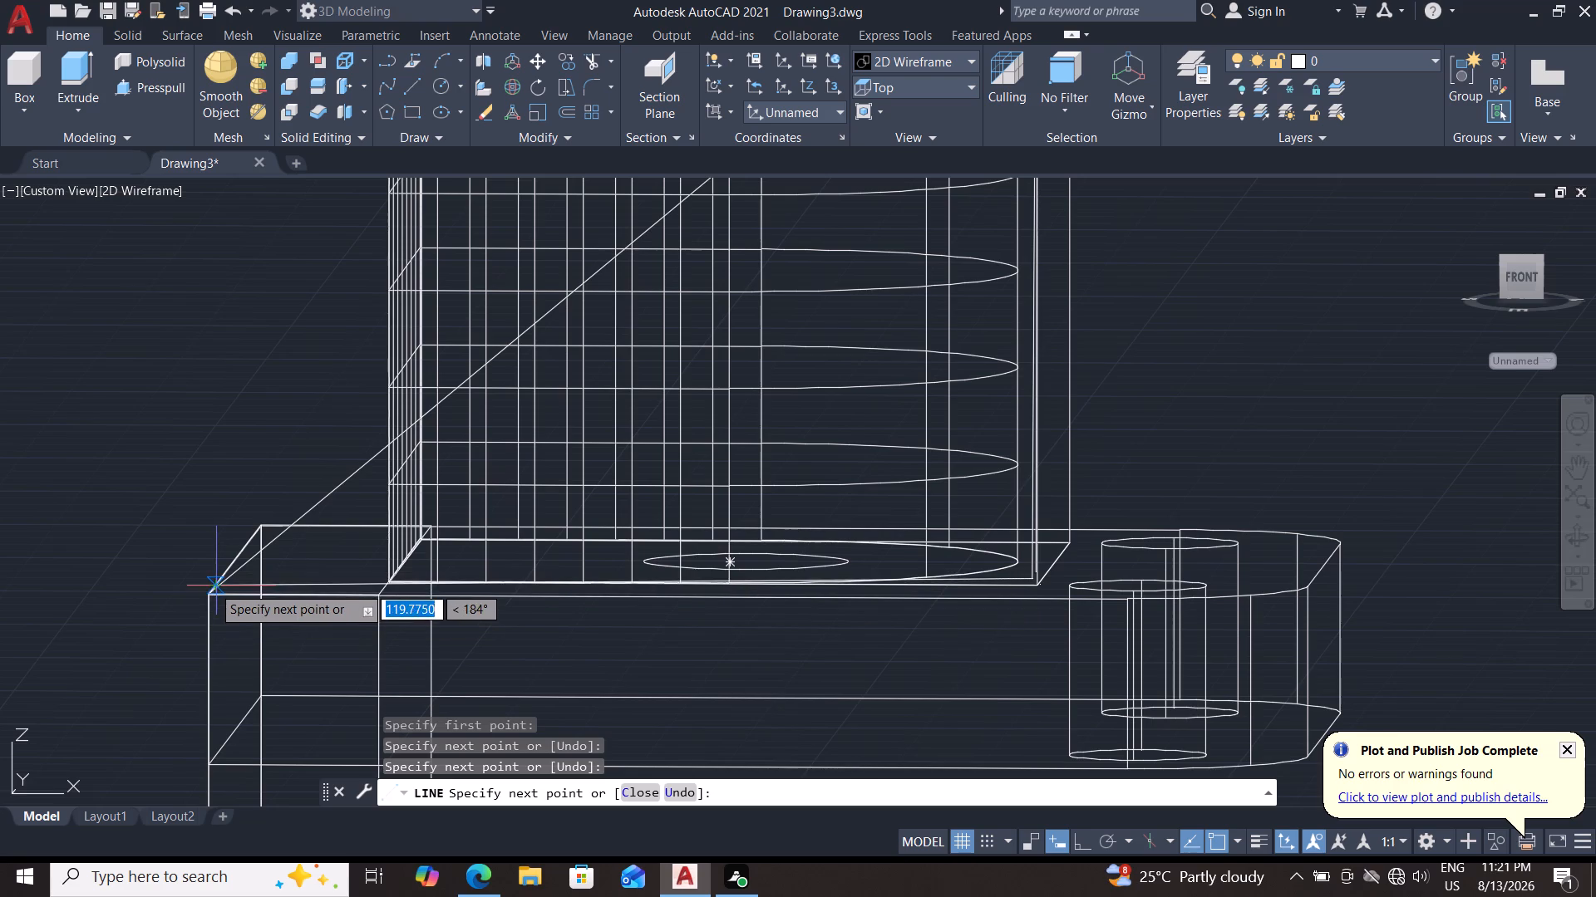
{"action": "triple_click", "coordinate": [199, 600]}
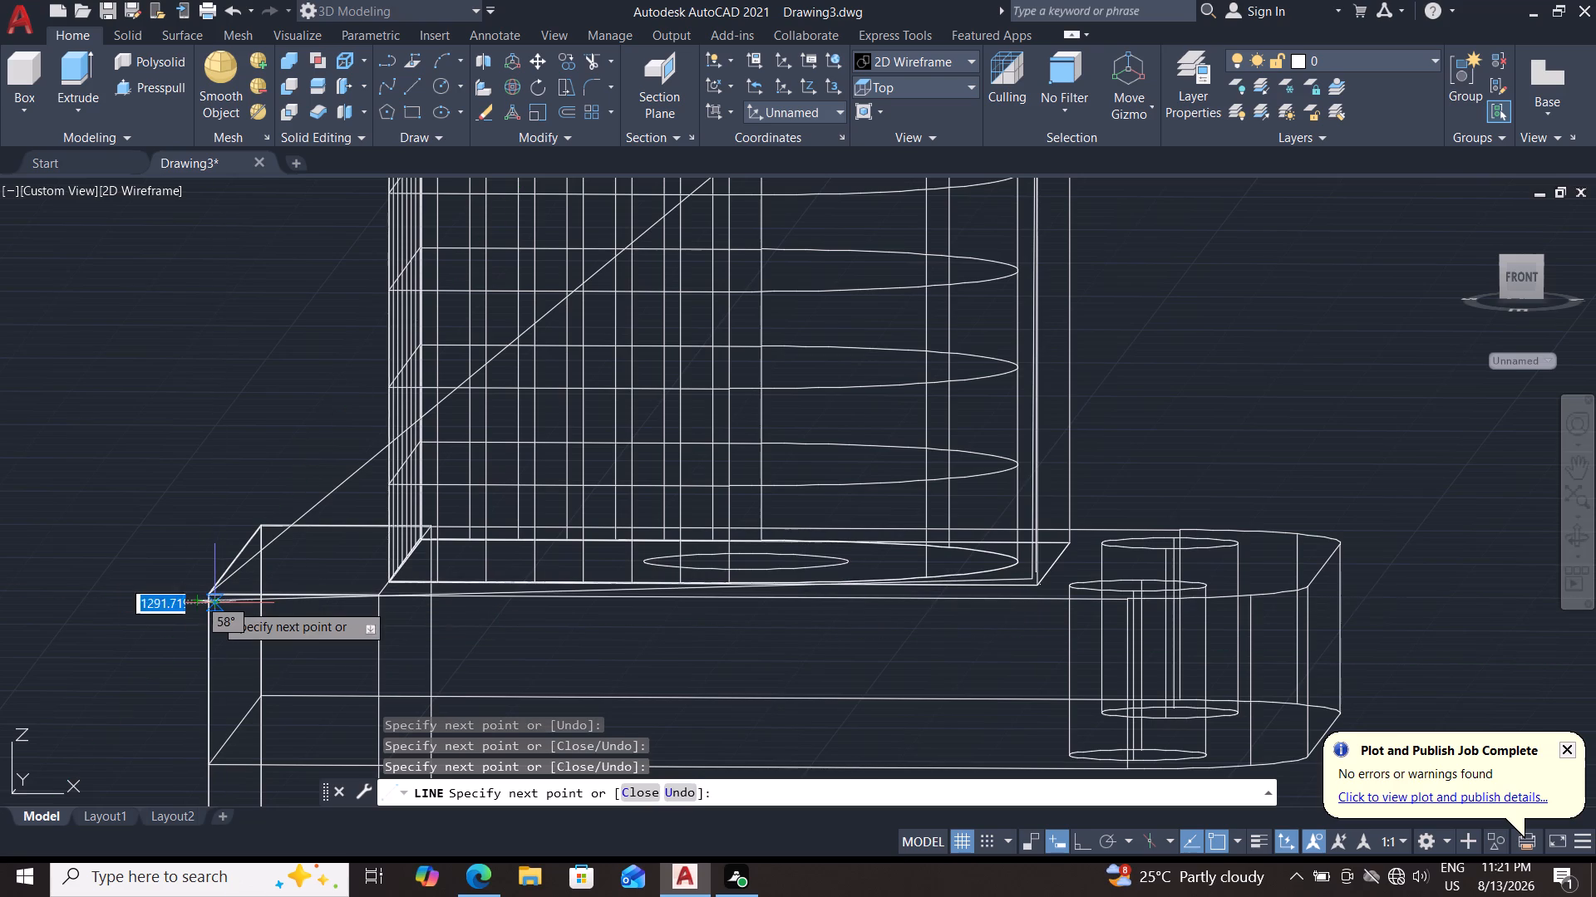
{"action": "key", "text": "Escape"}
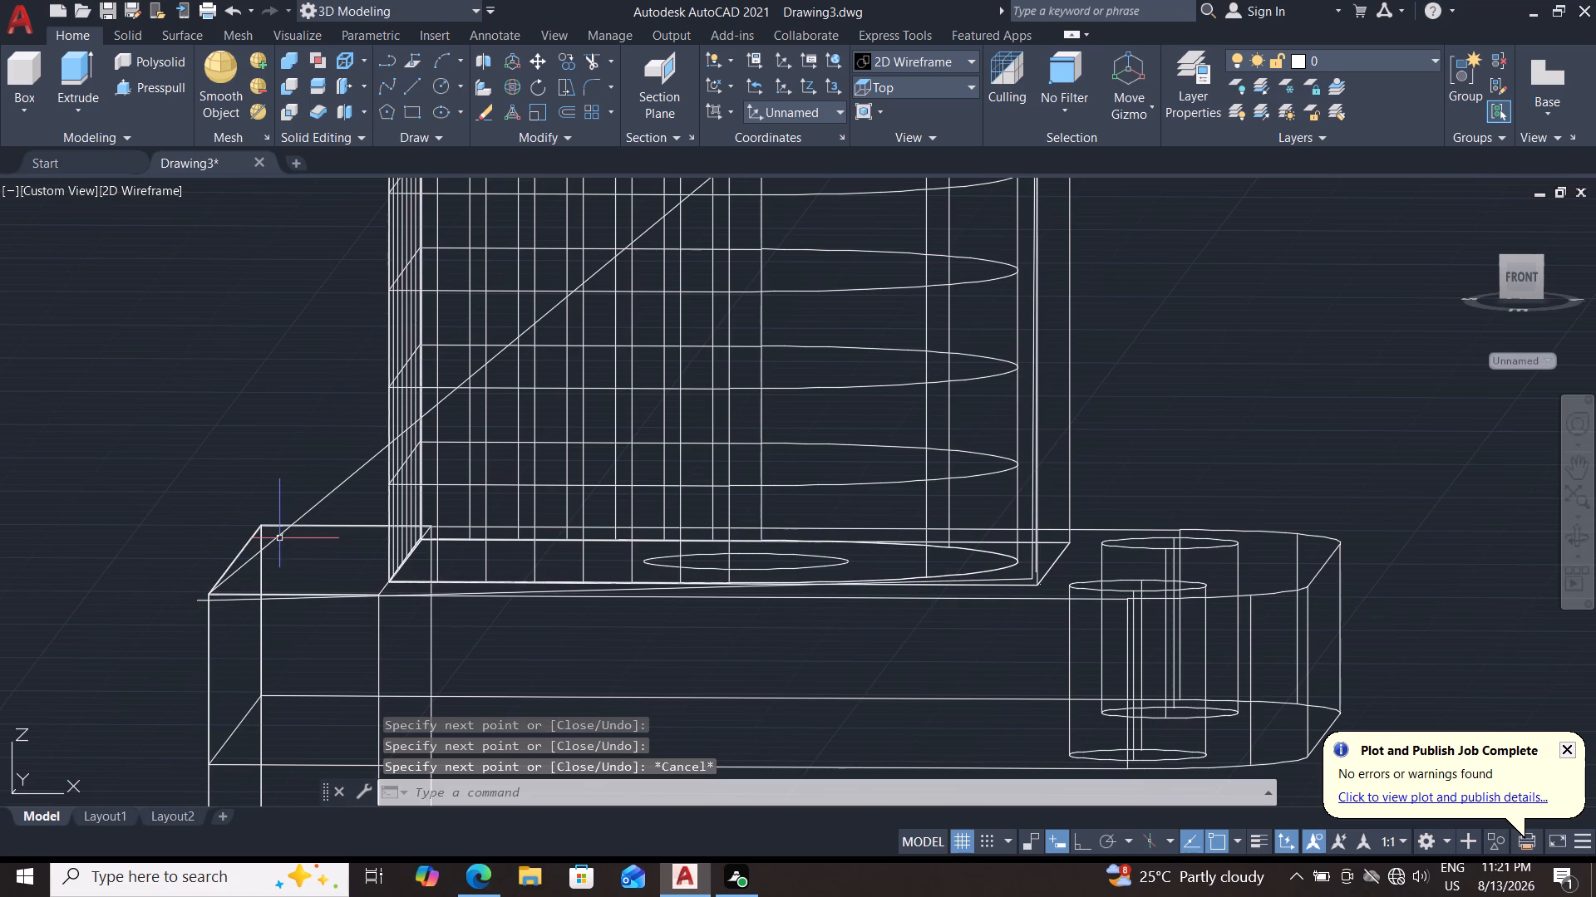
Delete the line running along the block's base to the horizontal plate's outer corner.
{"action": "scroll", "coordinate": [264, 669], "scroll_direction": "up", "scroll_amount": 2}
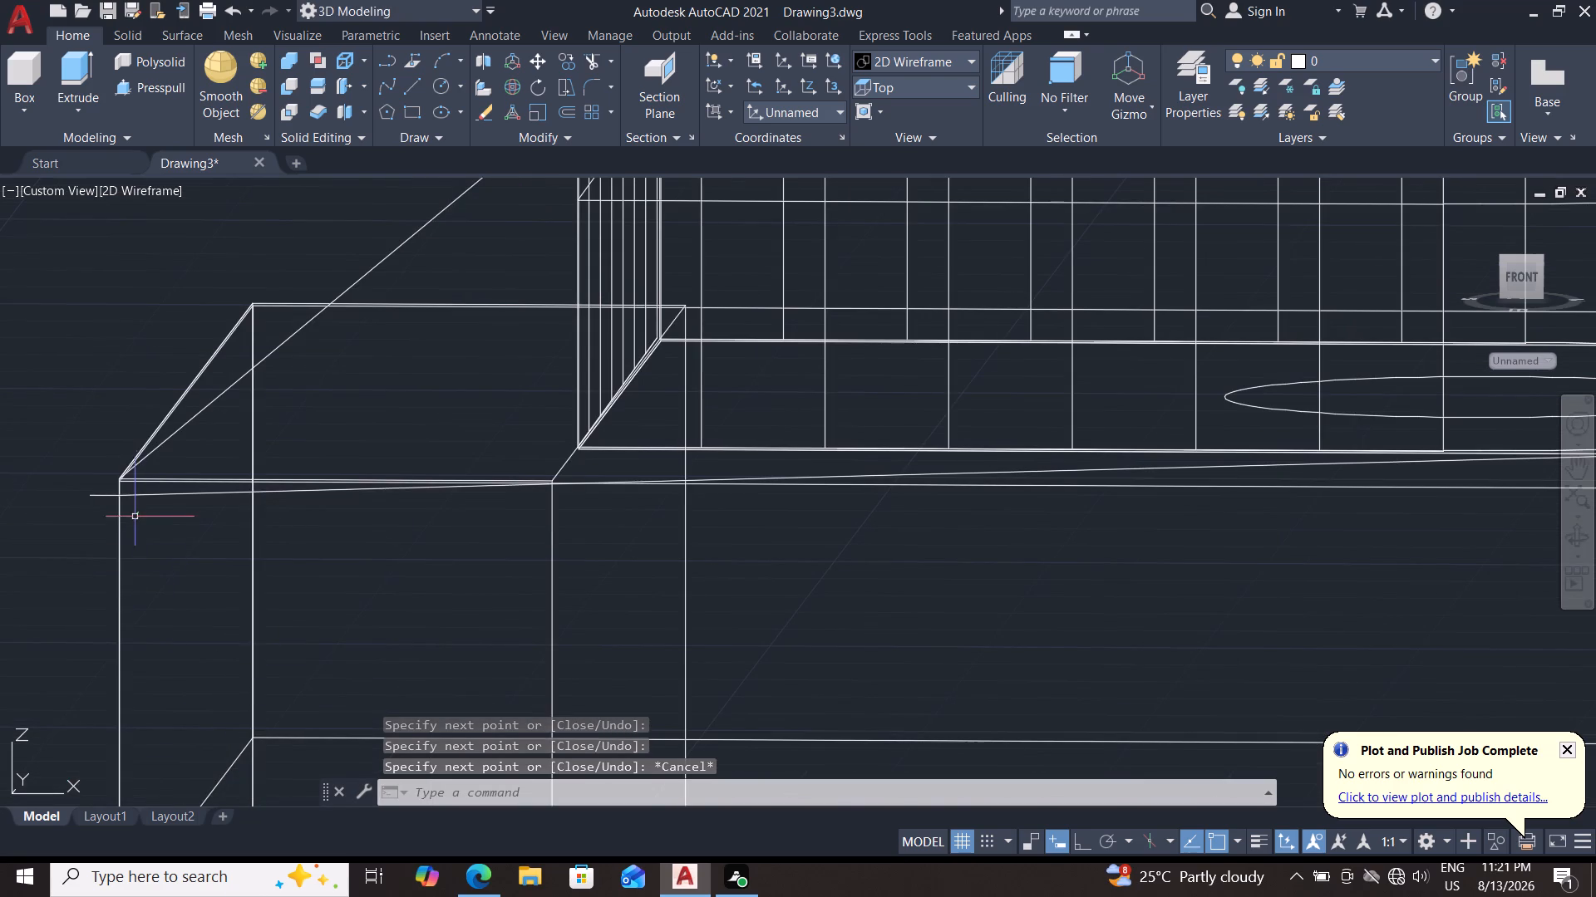
{"action": "left_click", "coordinate": [135, 496]}
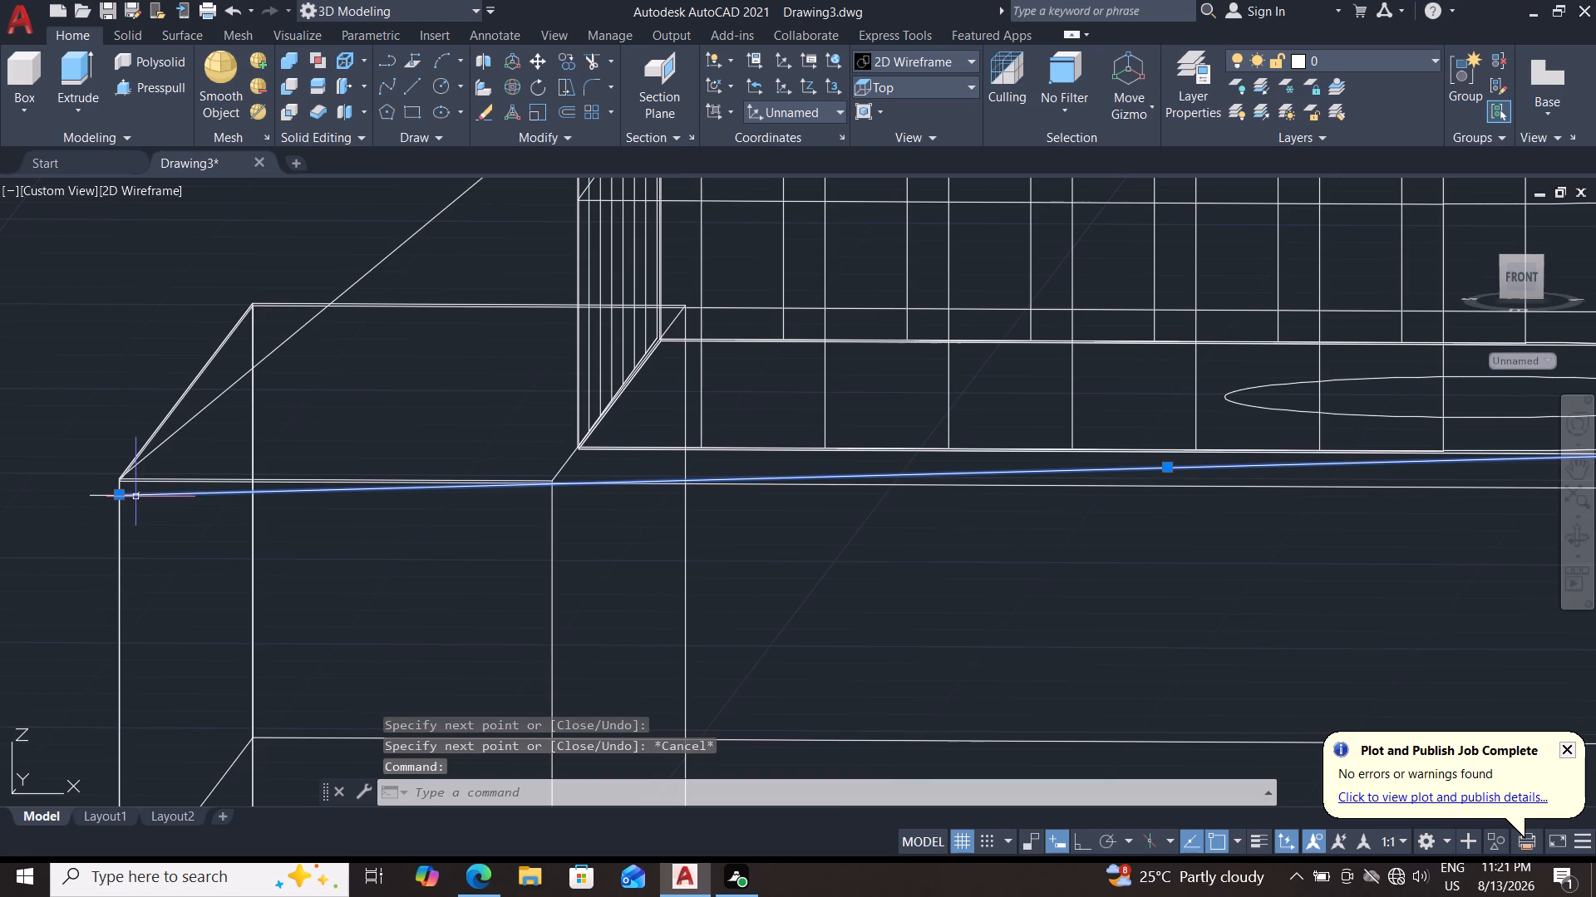
{"action": "key", "text": "Delete"}
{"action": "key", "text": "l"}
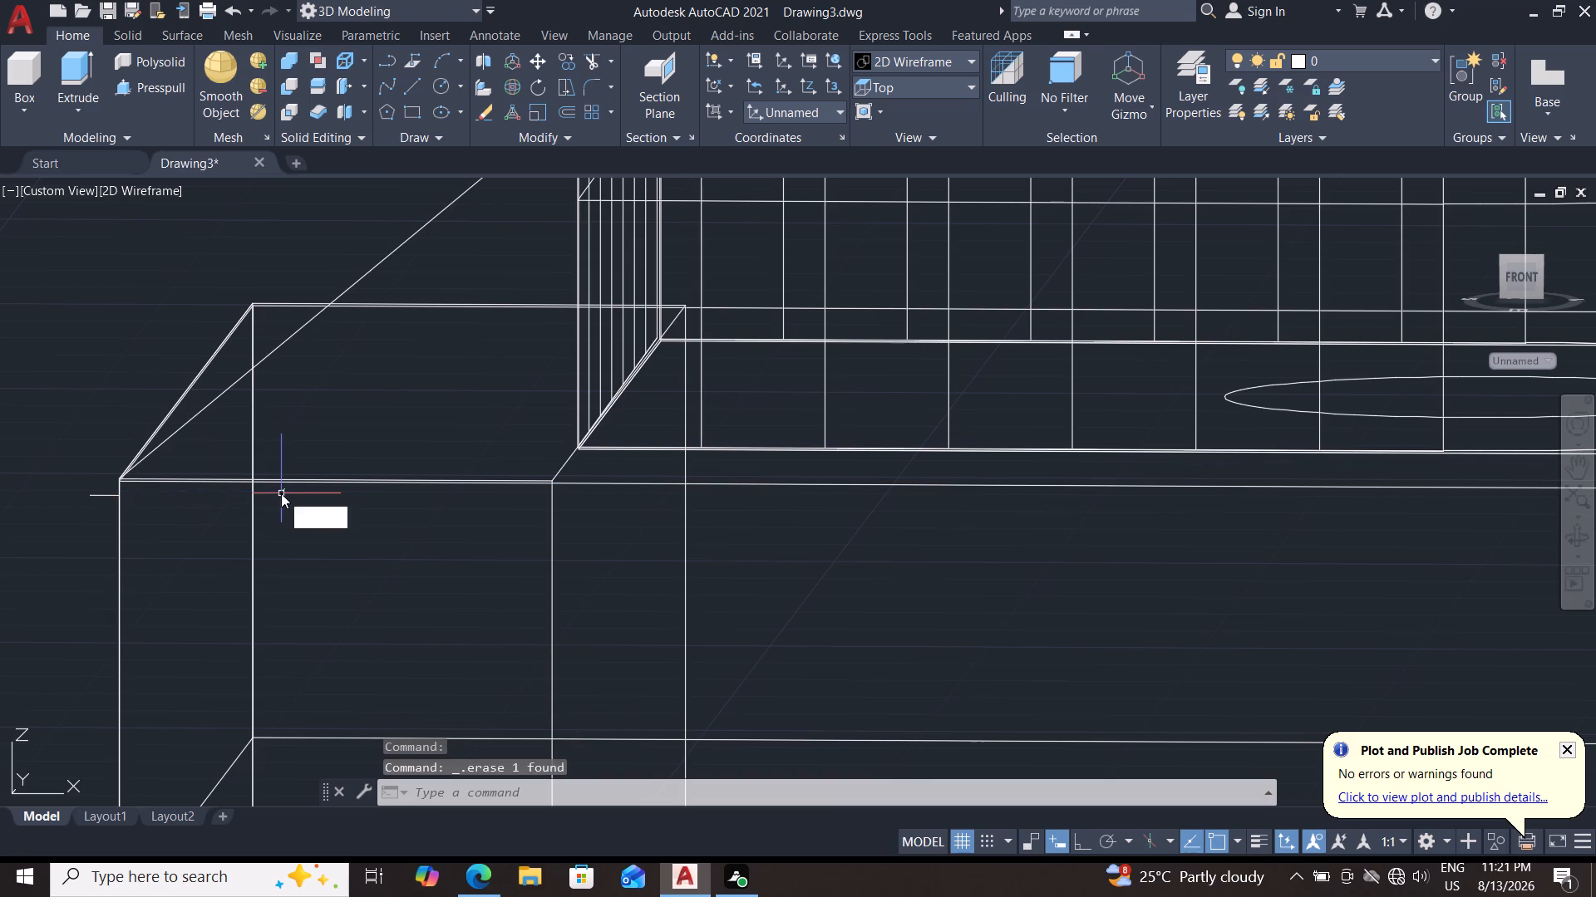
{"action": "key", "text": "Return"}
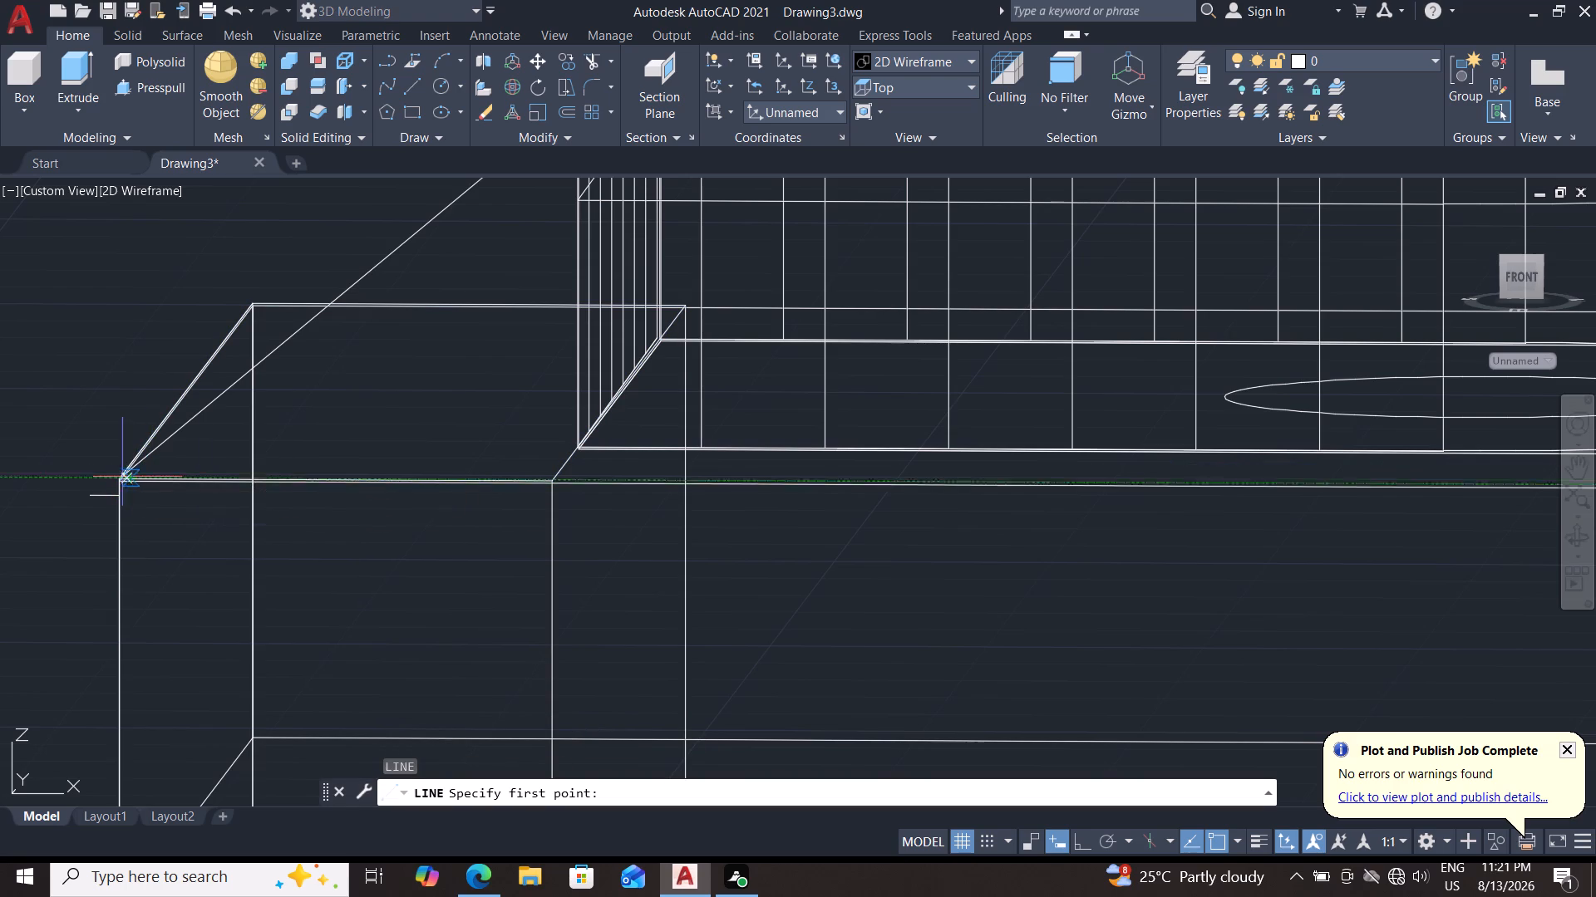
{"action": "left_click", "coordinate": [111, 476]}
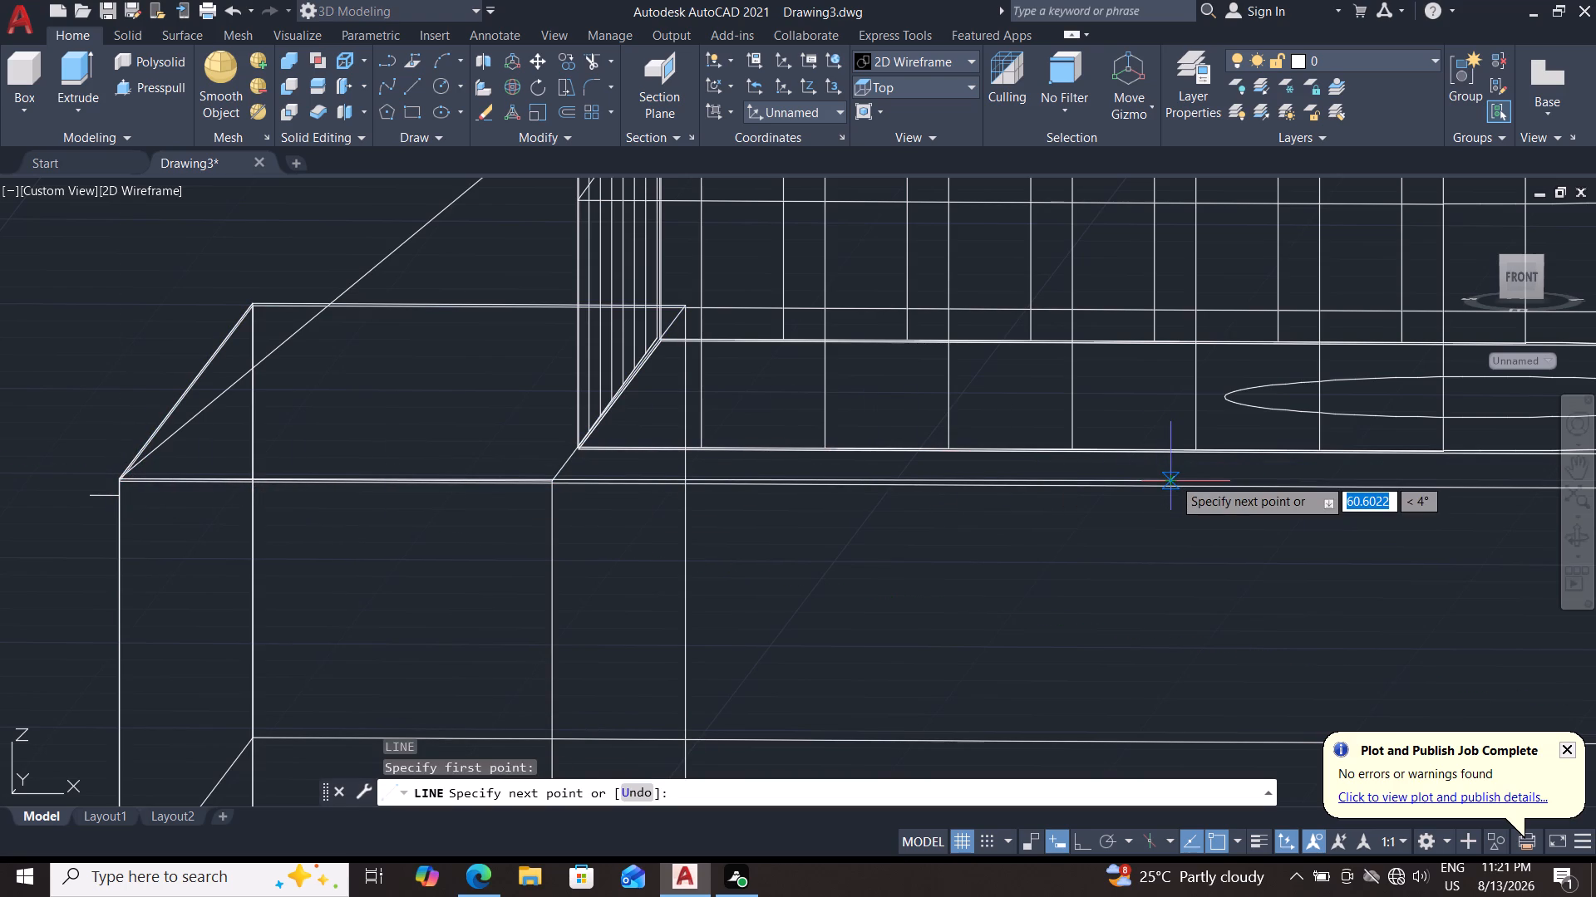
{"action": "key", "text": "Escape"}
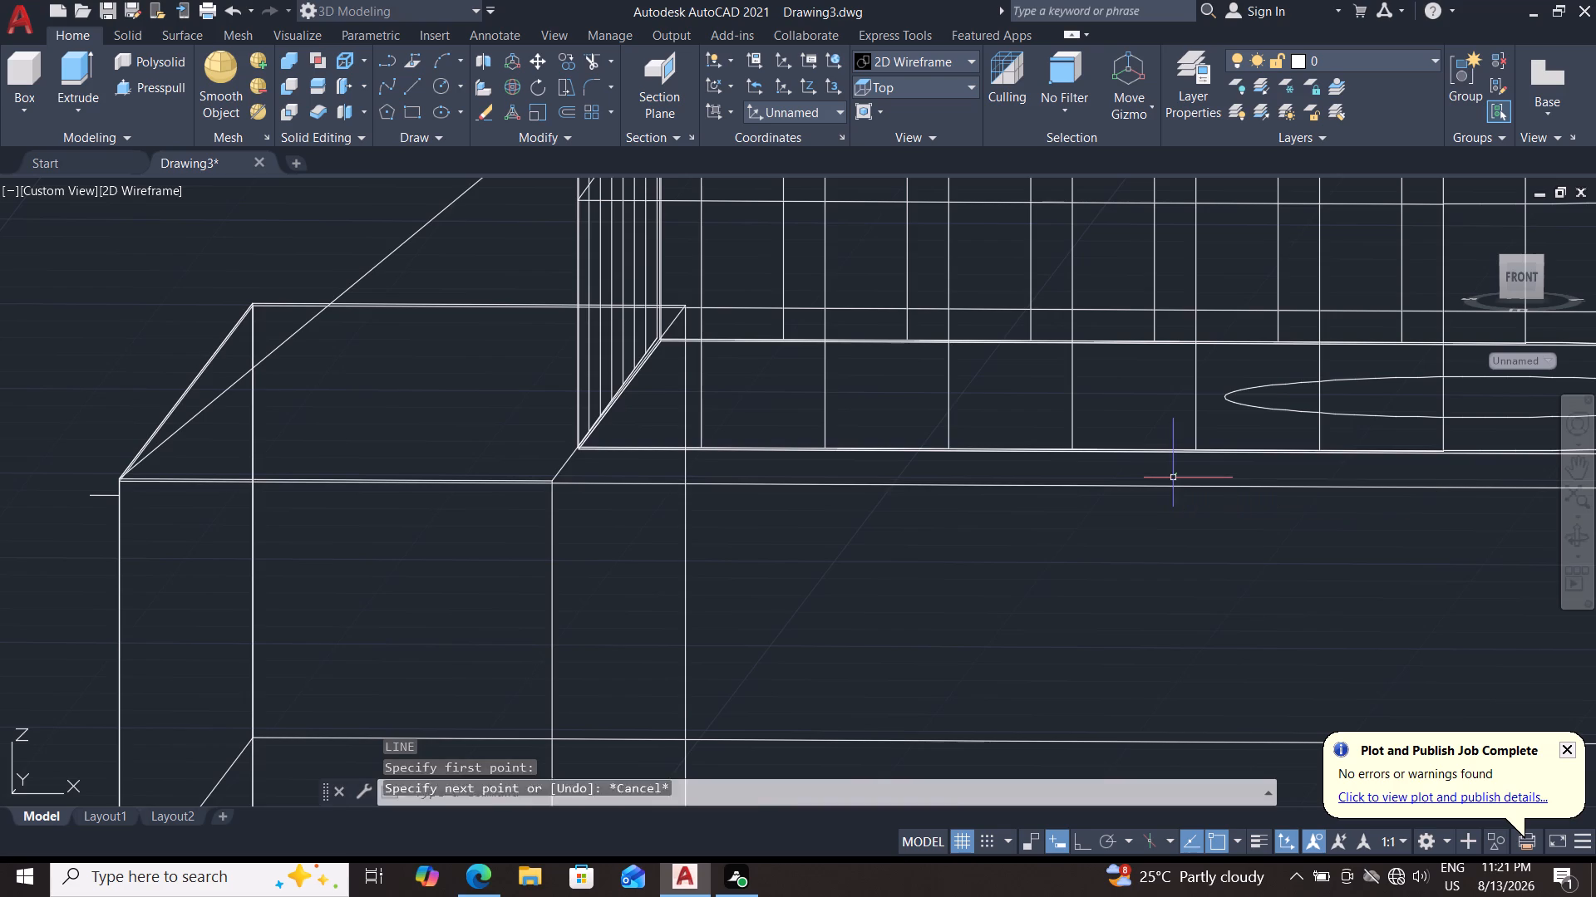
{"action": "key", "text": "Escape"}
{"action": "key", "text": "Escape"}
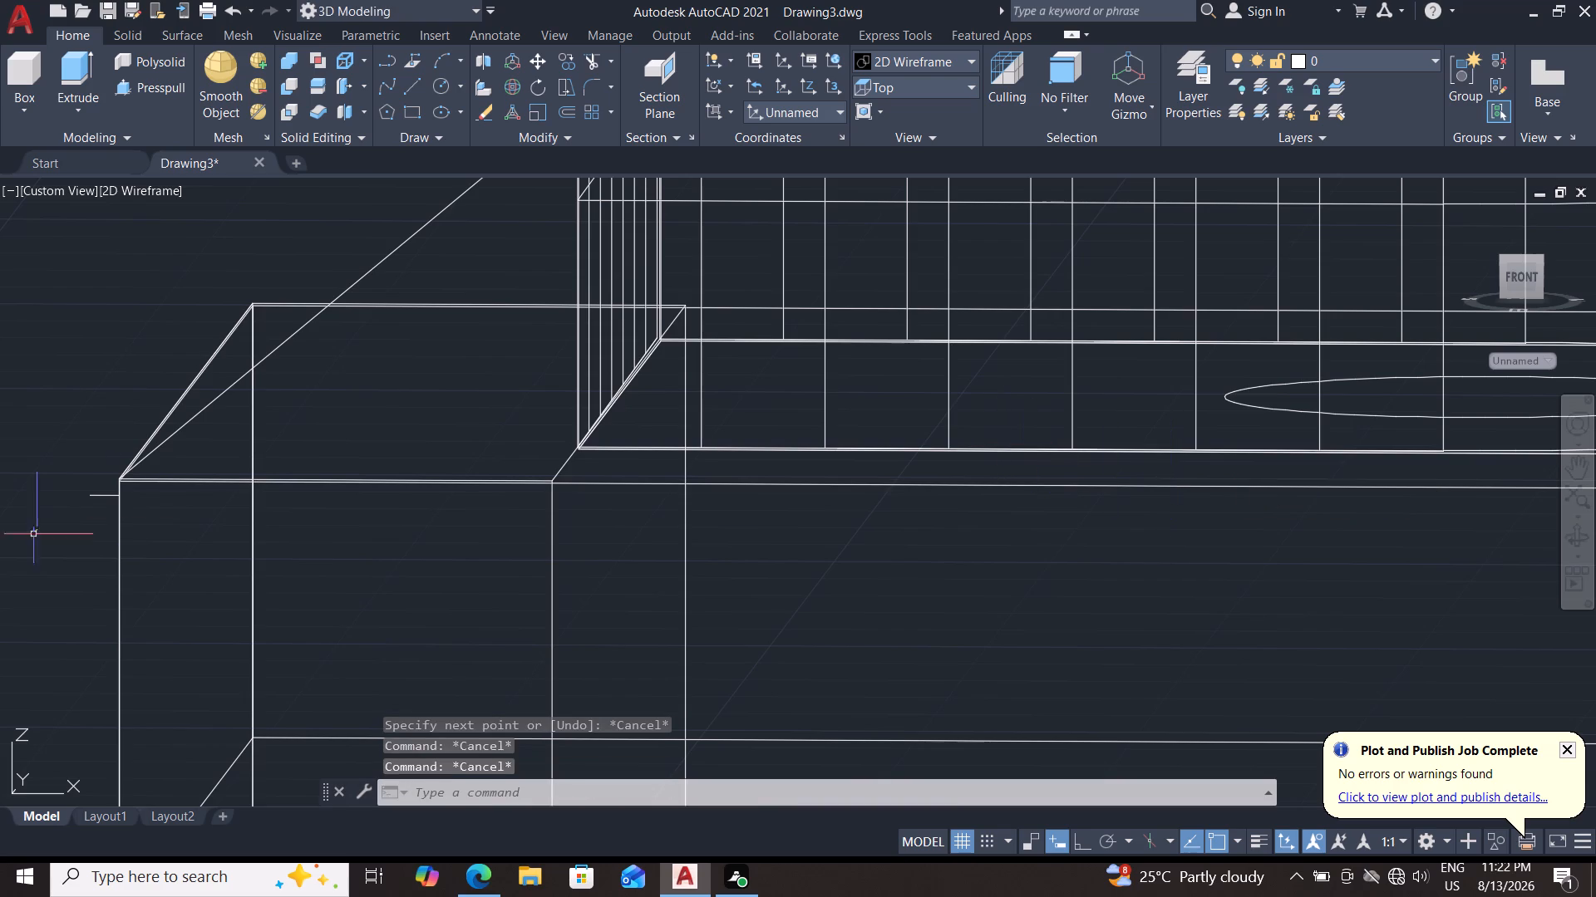
Delete the short stray line segment beside the horizontal plate's outer front corner.
{"action": "left_click", "coordinate": [93, 498]}
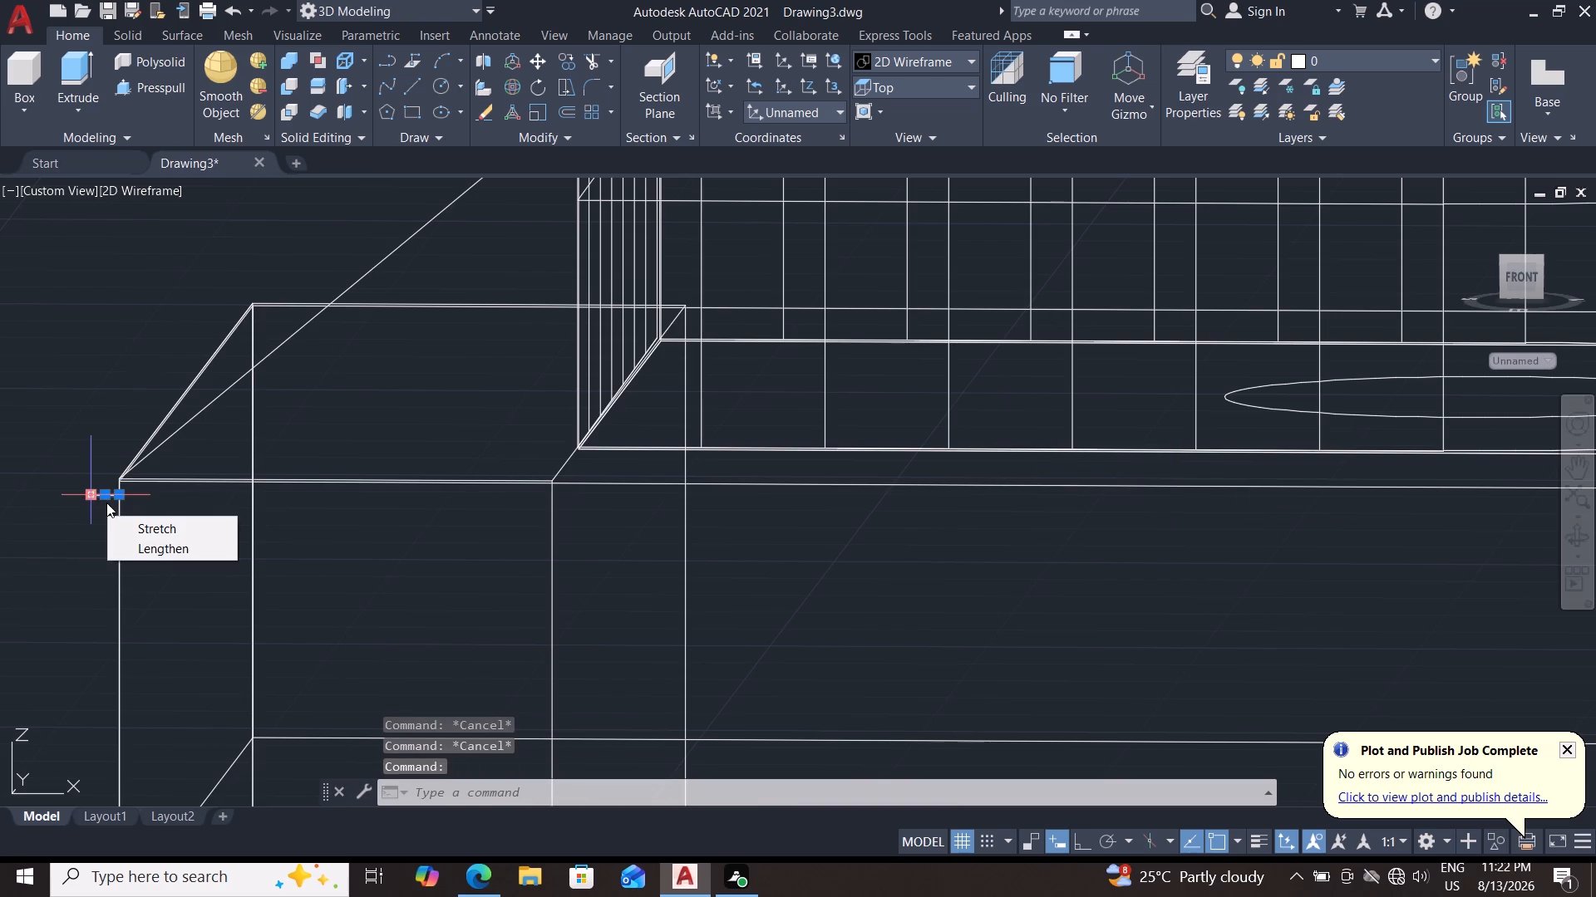
{"action": "key", "text": "Delete"}
{"action": "key", "text": "Delete"}
{"action": "key", "text": "Delete"}
{"action": "key", "text": "Escape"}
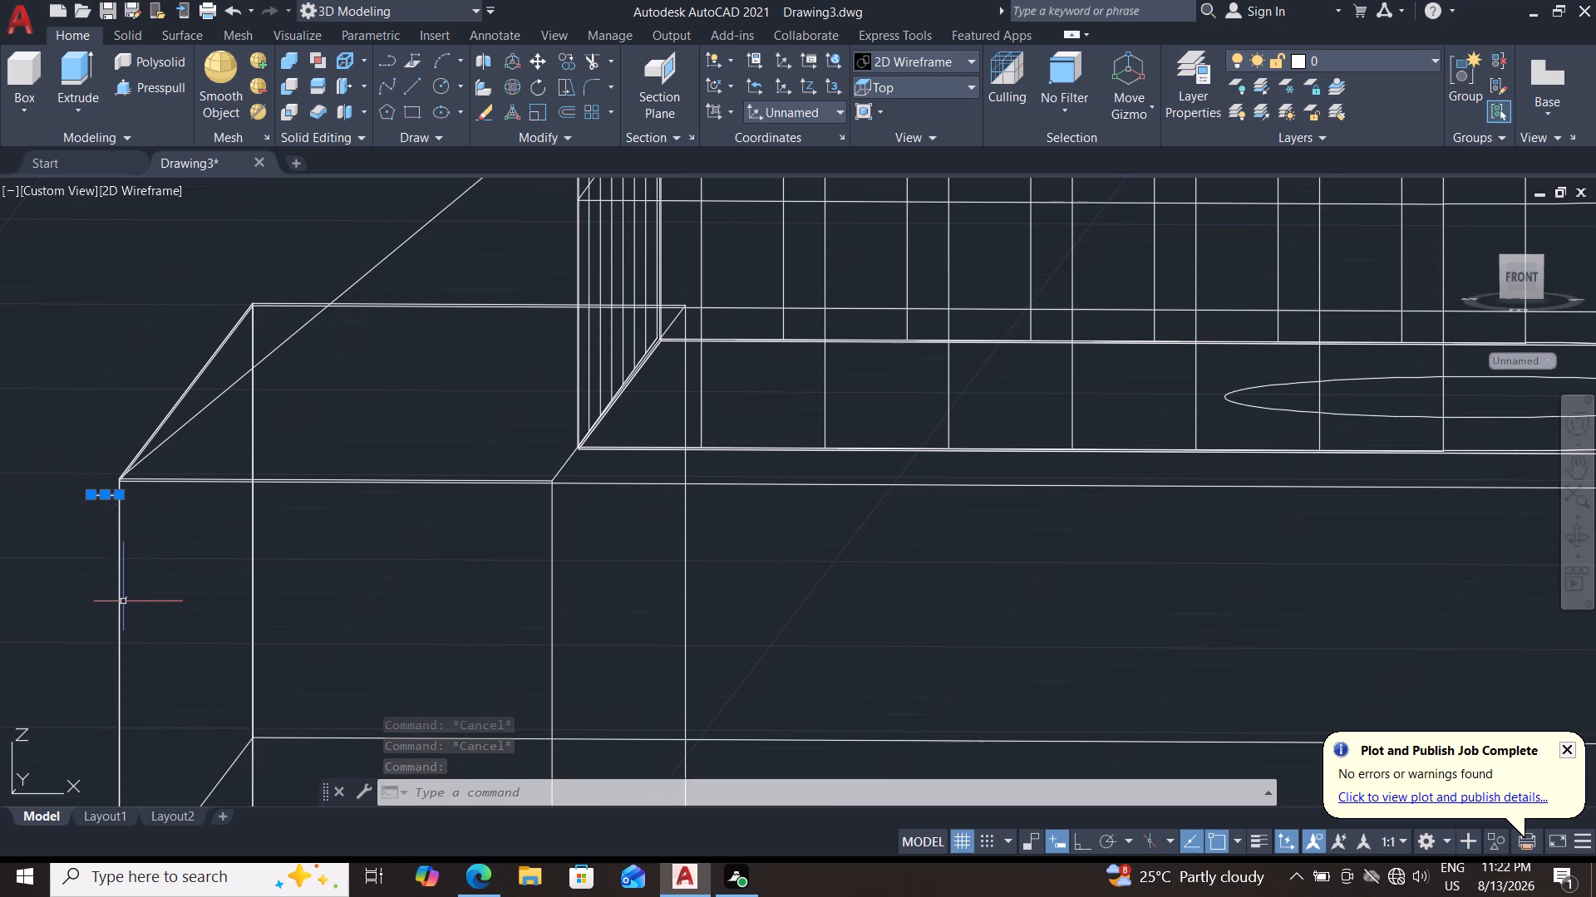
{"action": "key", "text": "Delete"}
{"action": "key", "text": "Delete"}
Switch the model to the Left orthographic view.
{"action": "scroll", "coordinate": [118, 591], "scroll_direction": "down", "scroll_amount": 2}
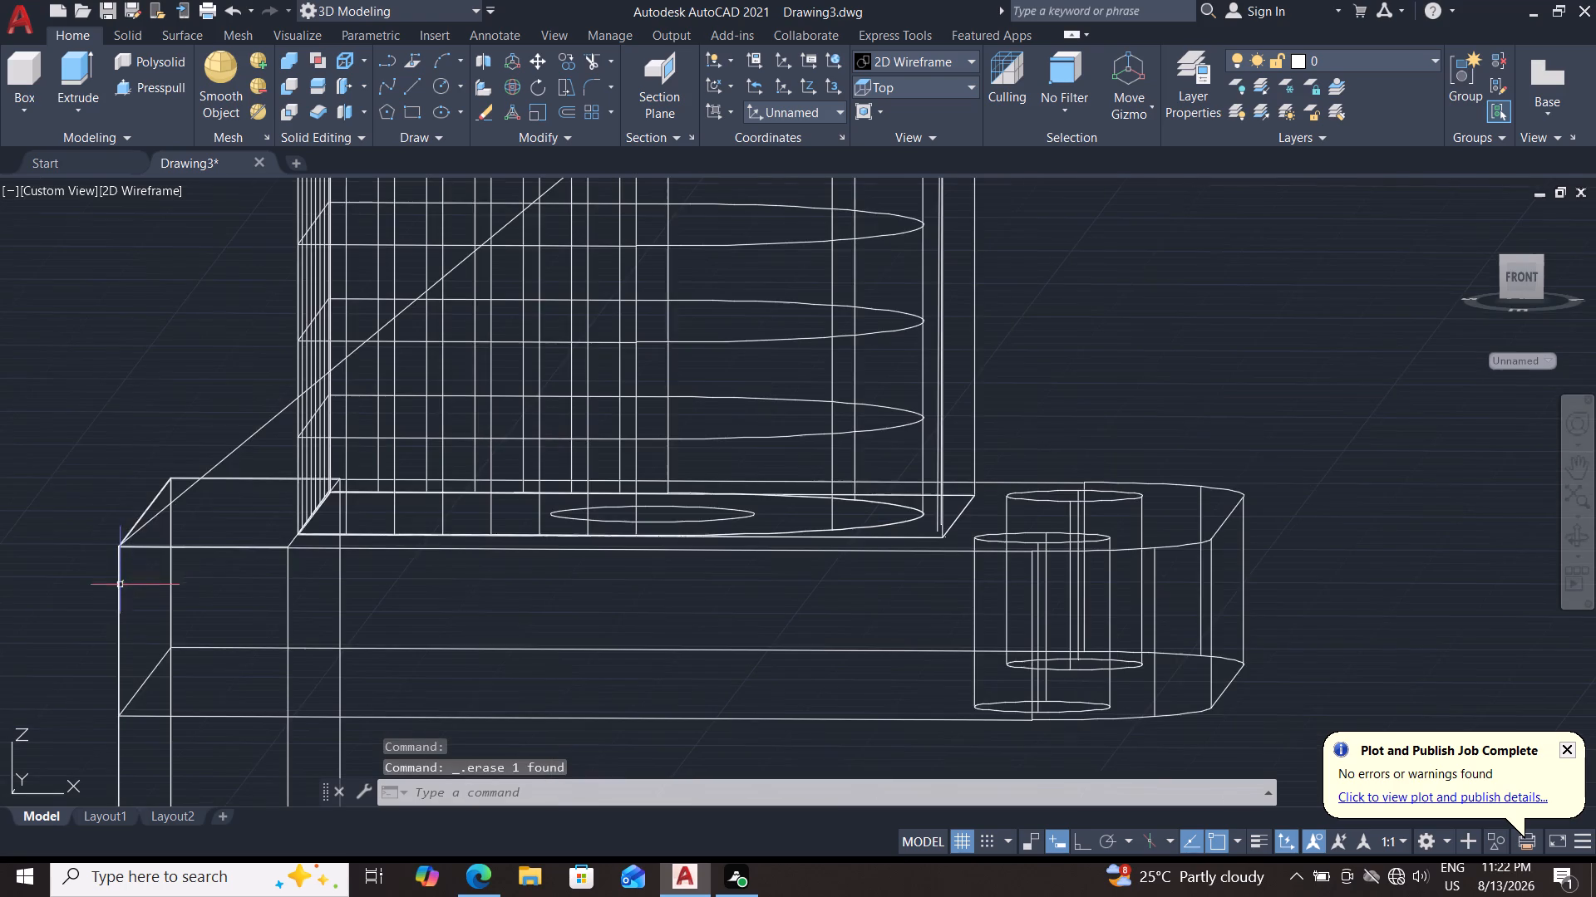
{"action": "scroll", "coordinate": [269, 540], "scroll_direction": "down", "scroll_amount": 2}
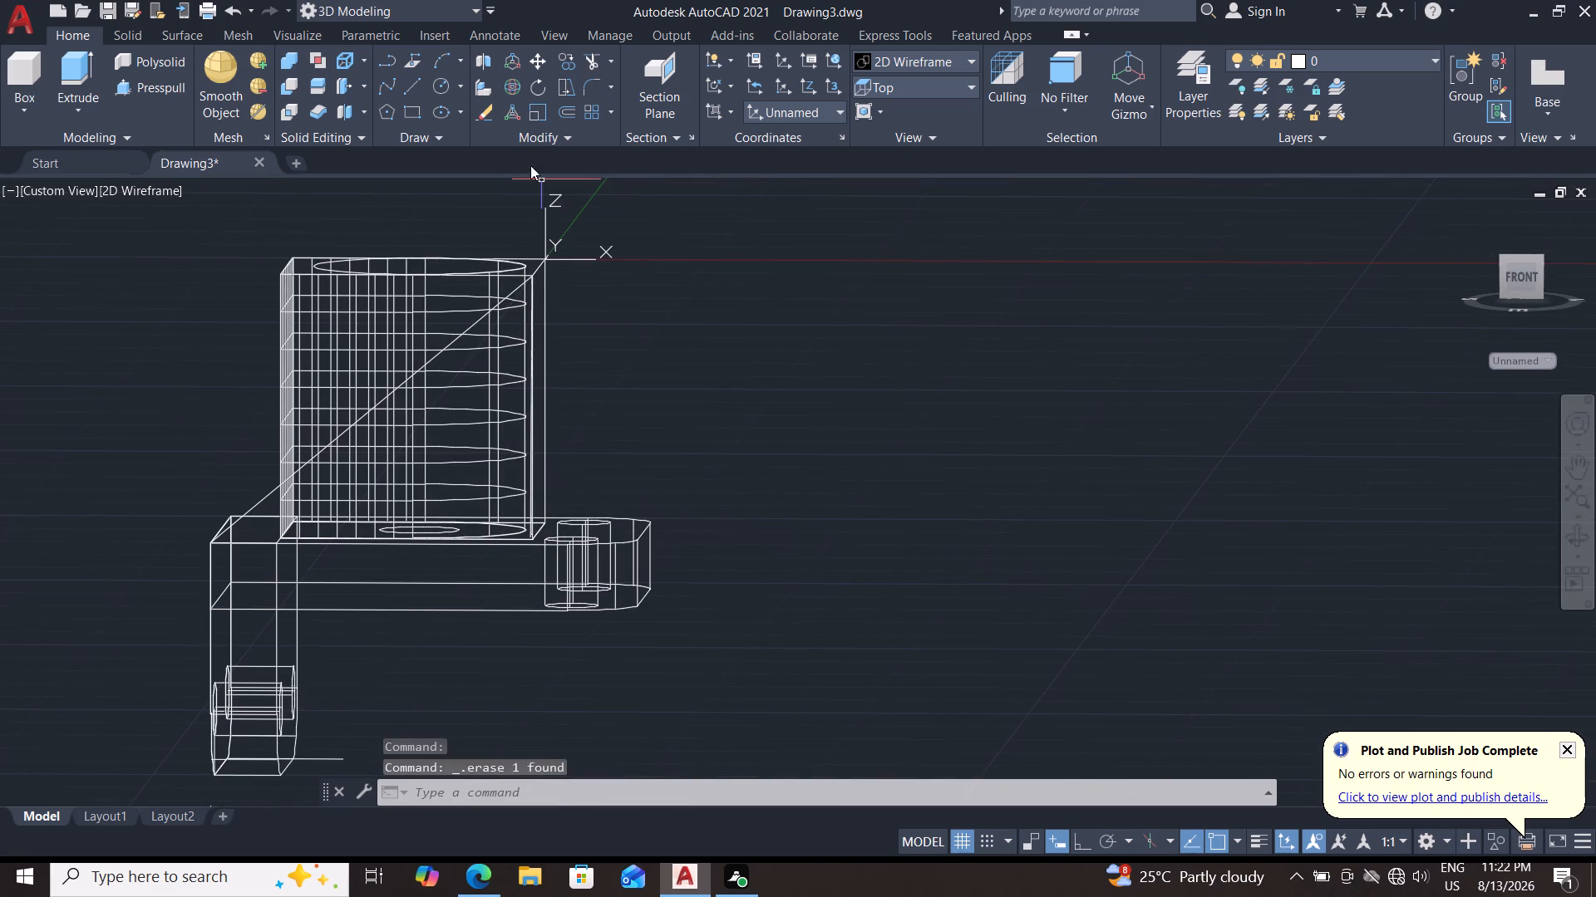
{"action": "double_click", "coordinate": [116, 185]}
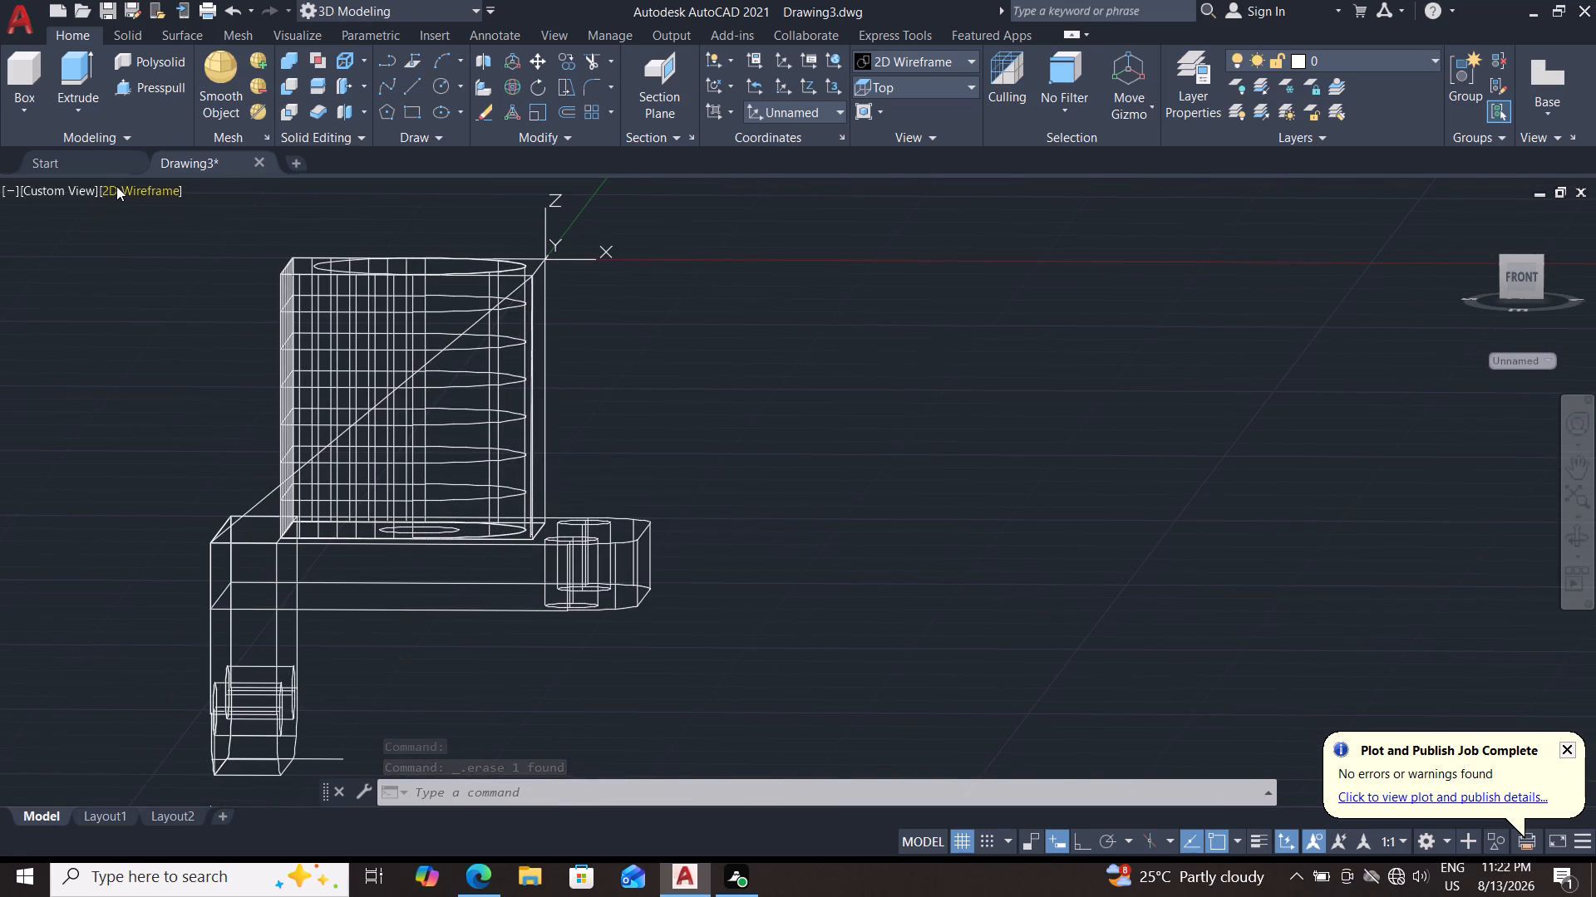
{"action": "double_click", "coordinate": [116, 186]}
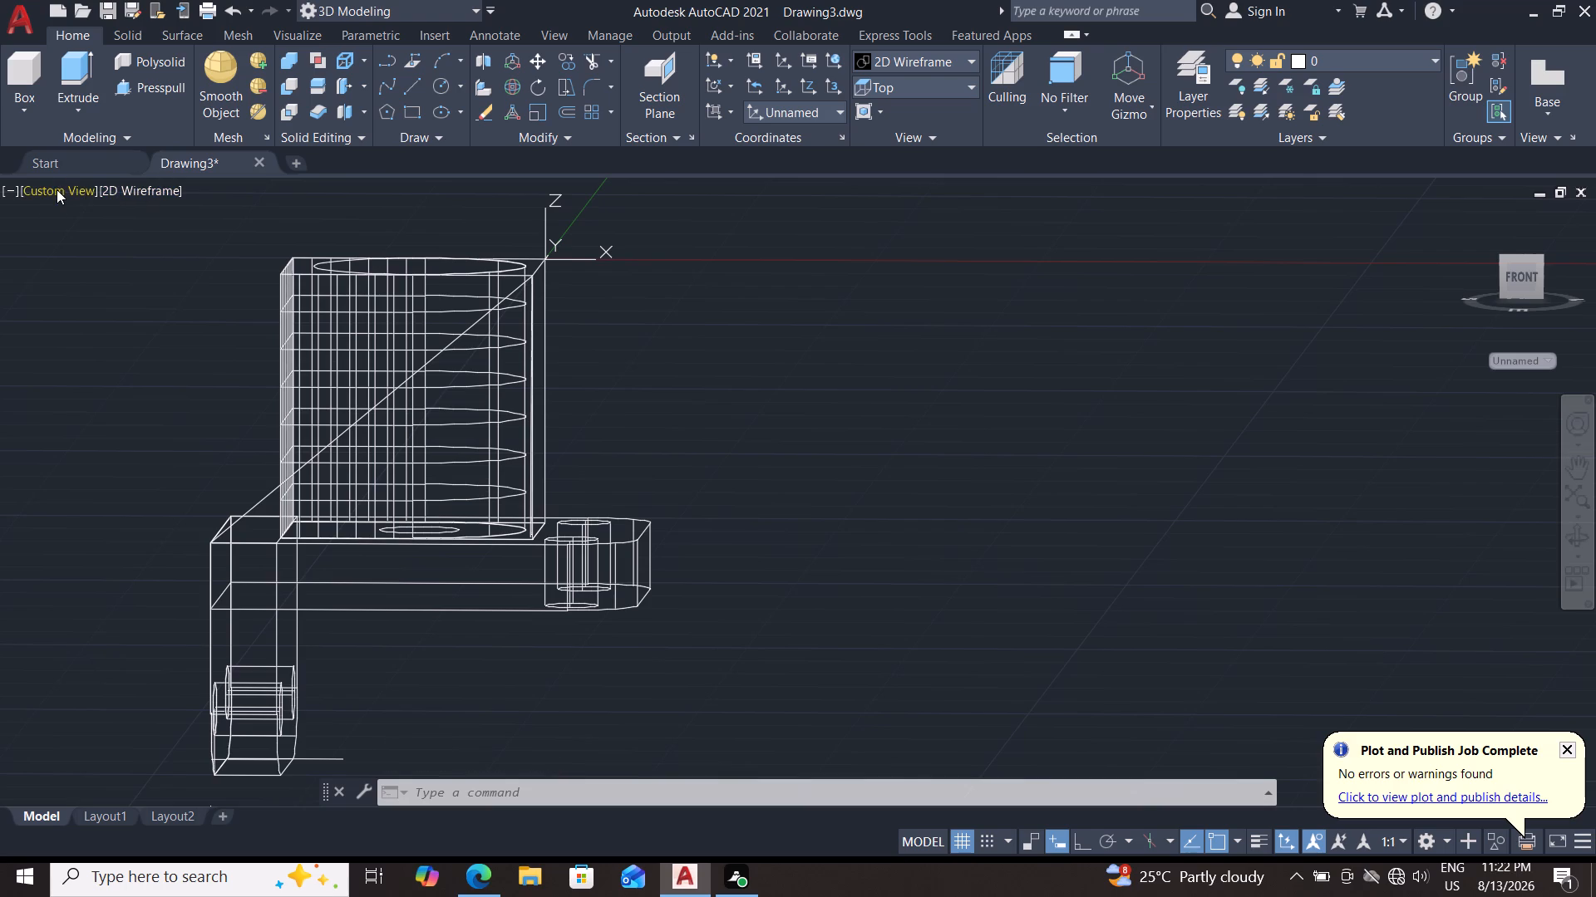
{"action": "left_click", "coordinate": [57, 189]}
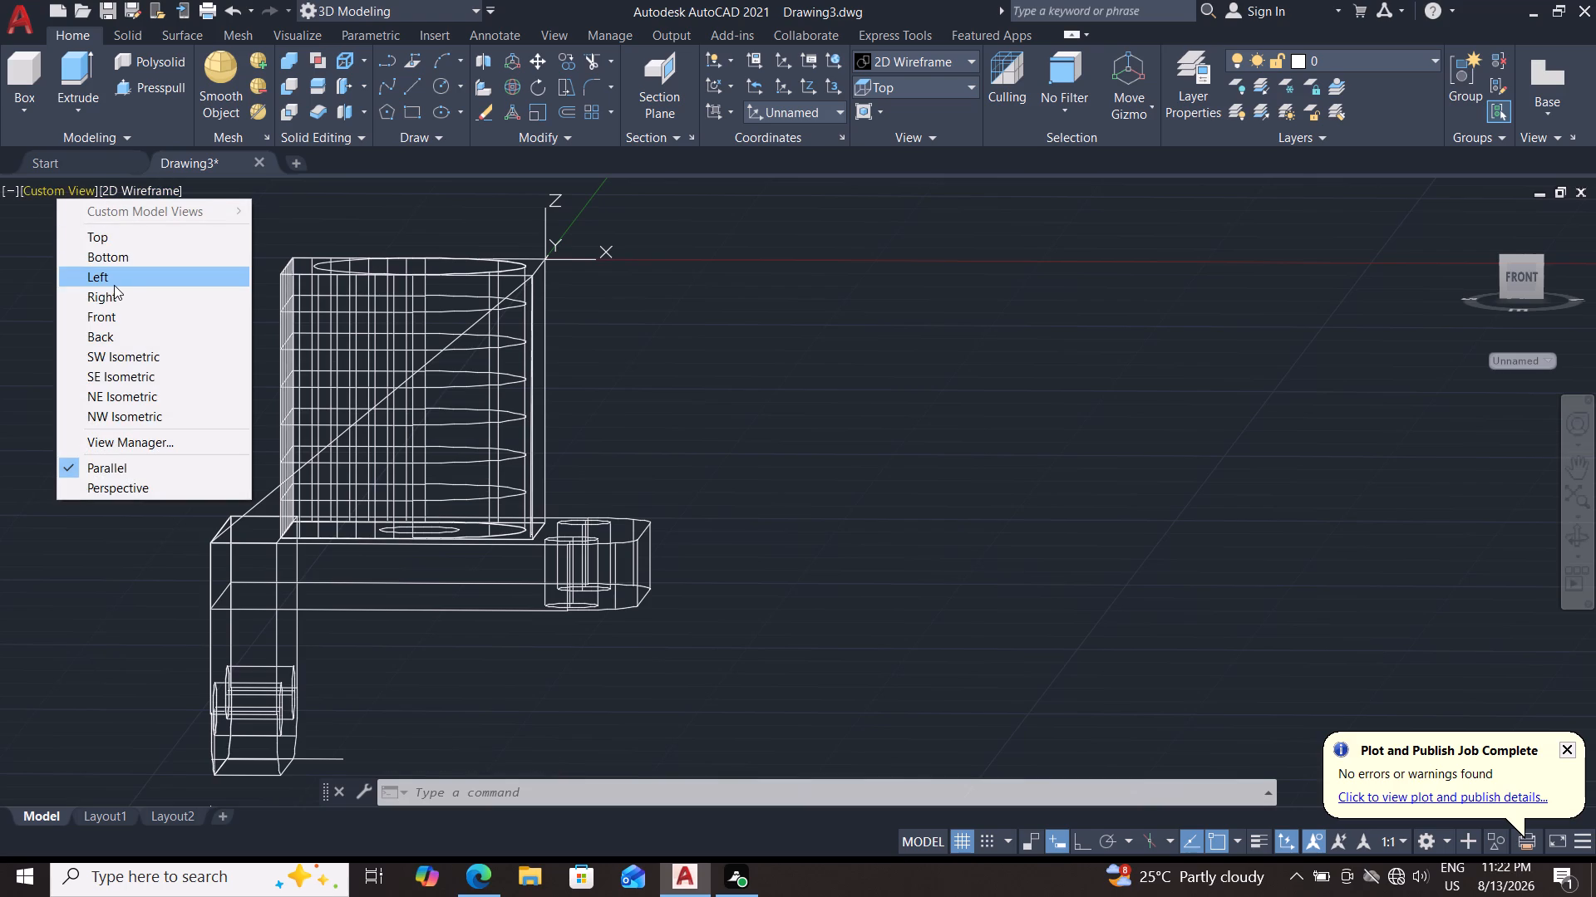
{"action": "double_click", "coordinate": [114, 285]}
Delete the diagonal line running from the block's top corner to the horizontal plate's outer top corner.
{"action": "scroll", "coordinate": [247, 439], "scroll_direction": "down", "scroll_amount": 1}
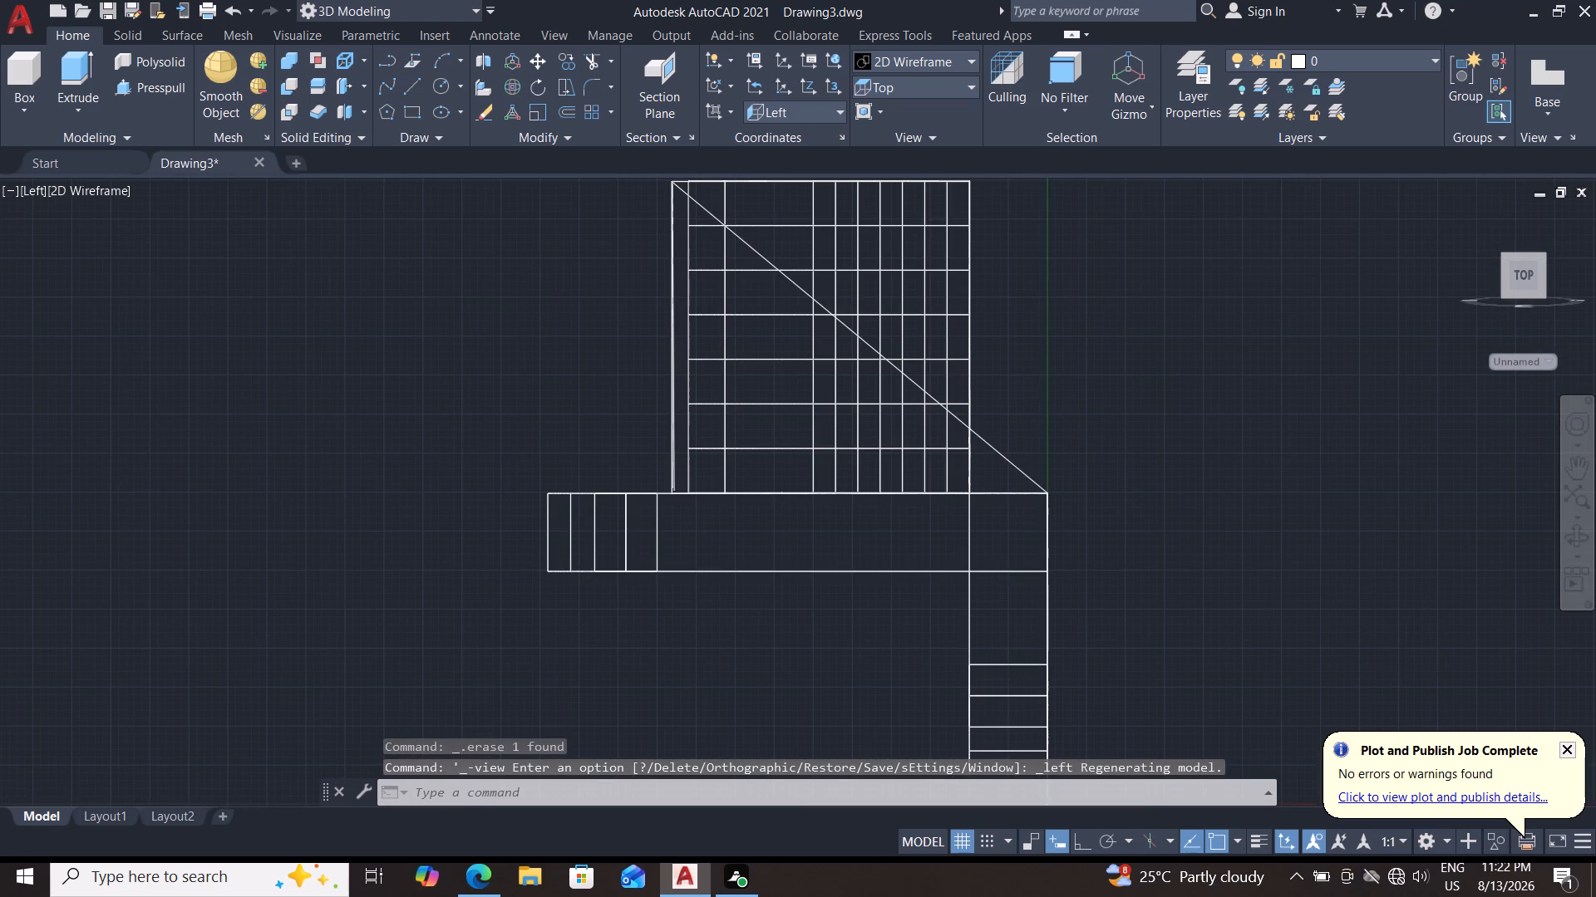
{"action": "scroll", "coordinate": [278, 476], "scroll_direction": "up", "scroll_amount": 1}
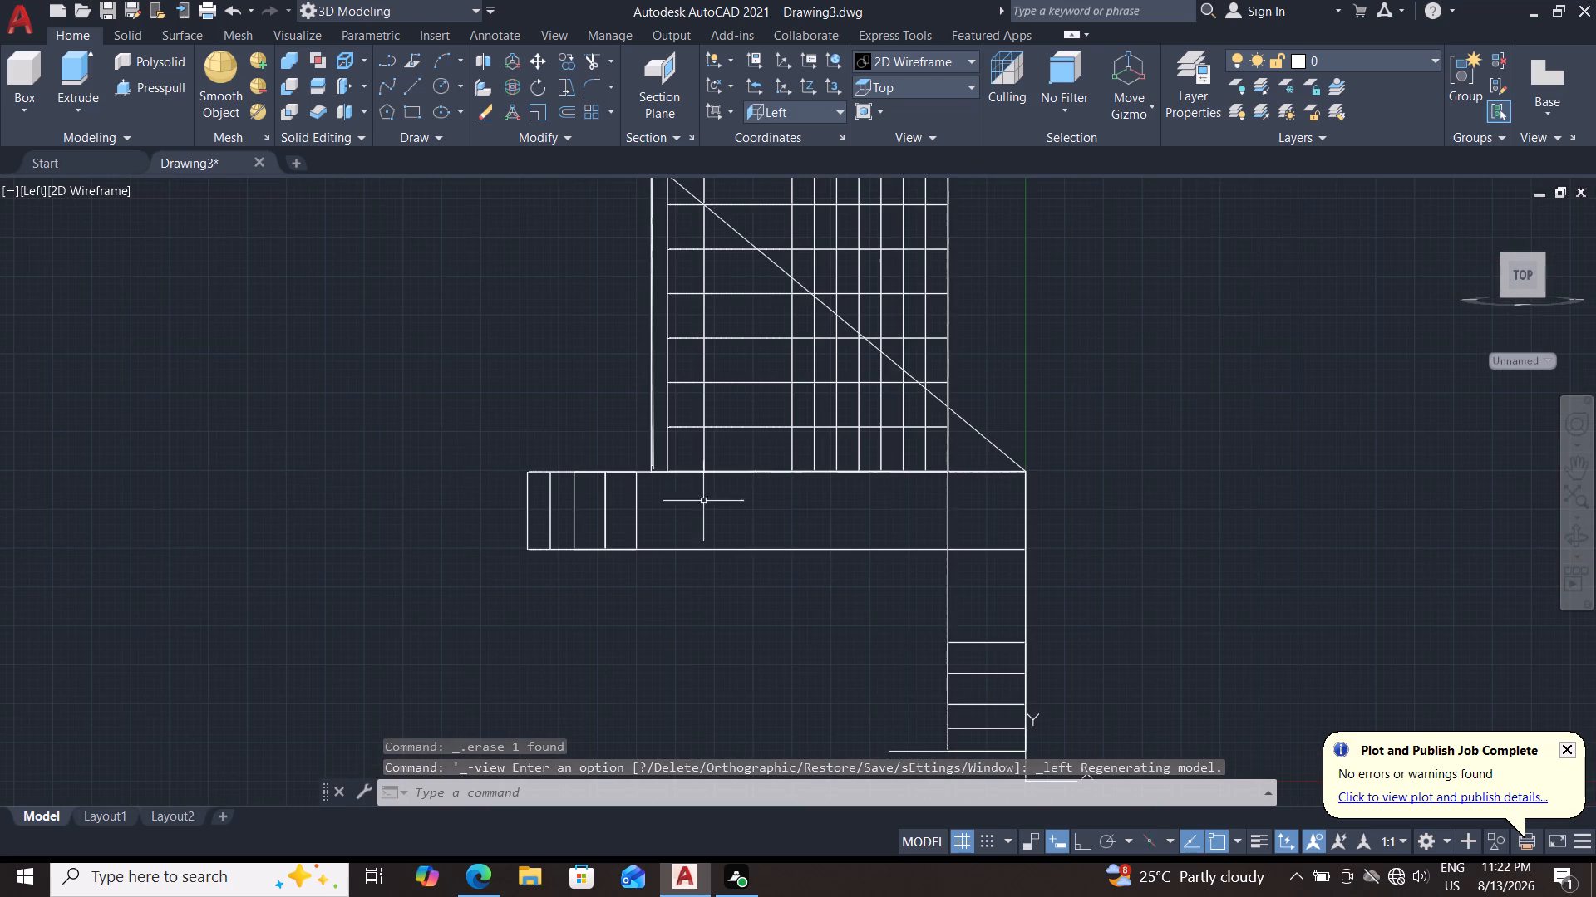
{"action": "scroll", "coordinate": [1032, 367], "scroll_direction": "up", "scroll_amount": 1}
{"action": "middle_click_drag", "start_coordinate": [1035, 372], "coordinate": [1052, 603]}
{"action": "middle_click_drag", "start_coordinate": [1042, 544], "coordinate": [992, 357]}
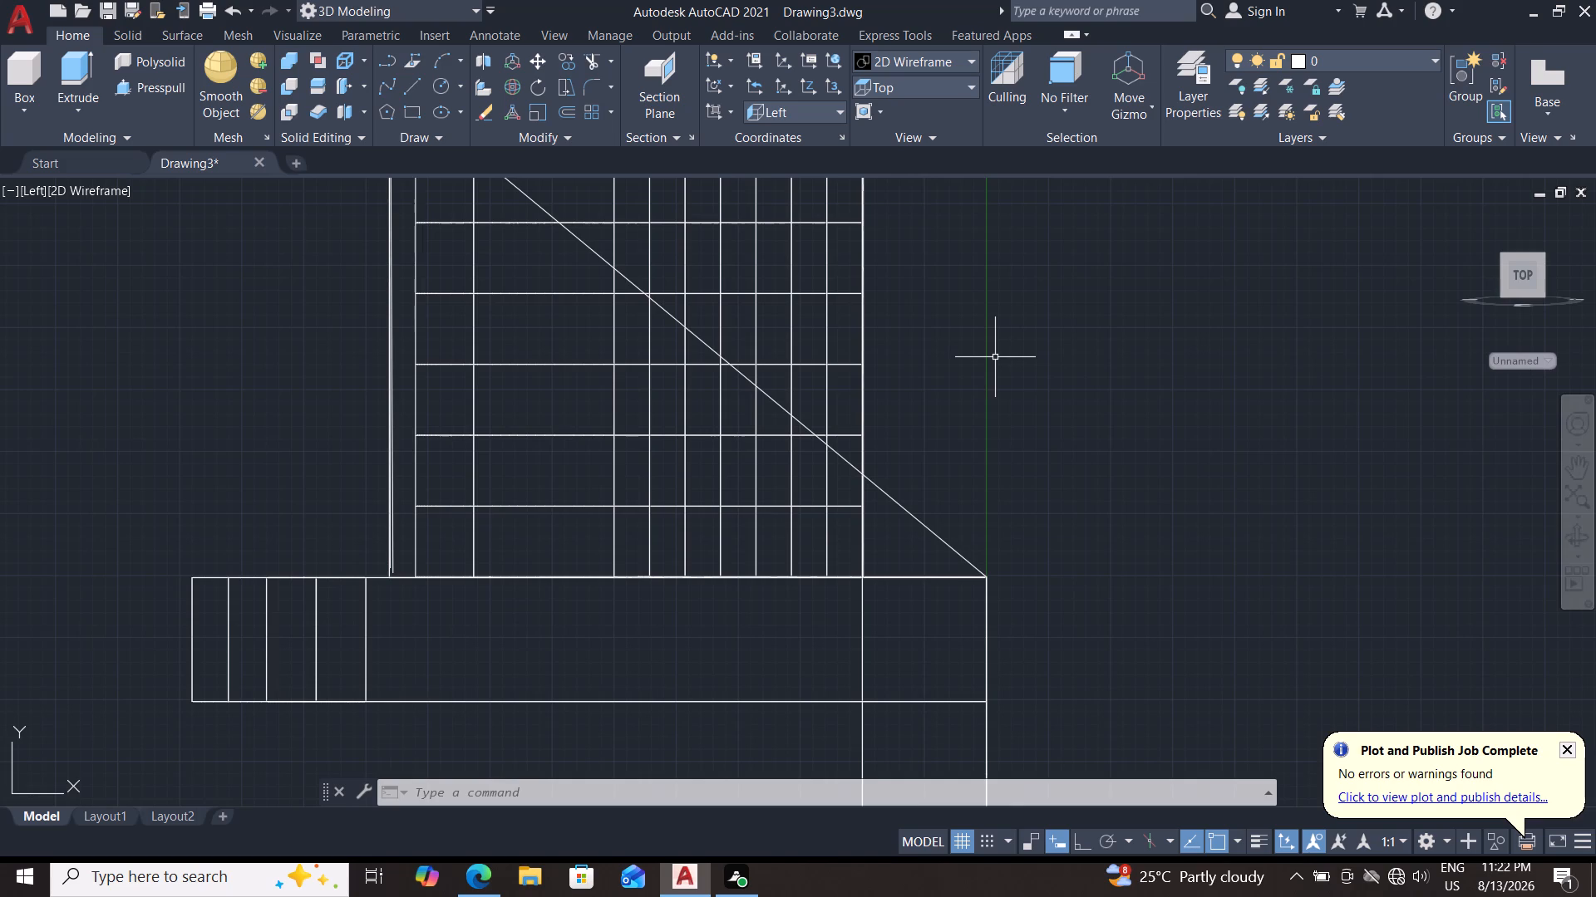
{"action": "scroll", "coordinate": [1066, 453], "scroll_direction": "down", "scroll_amount": 2}
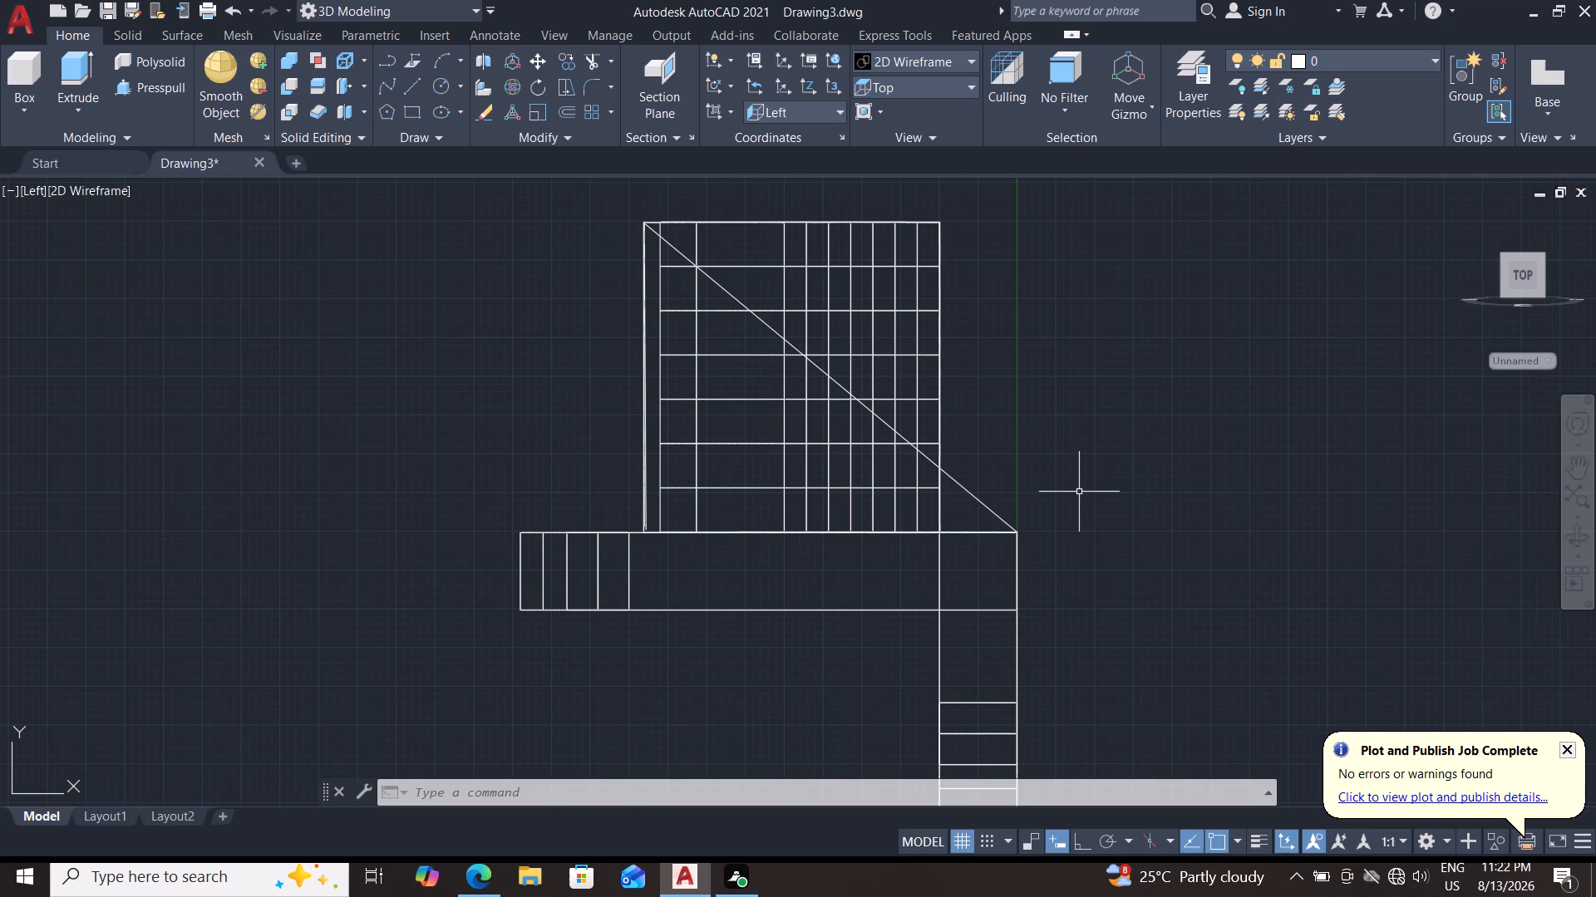
{"action": "key", "text": "semicolon"}
{"action": "key", "text": "Return"}
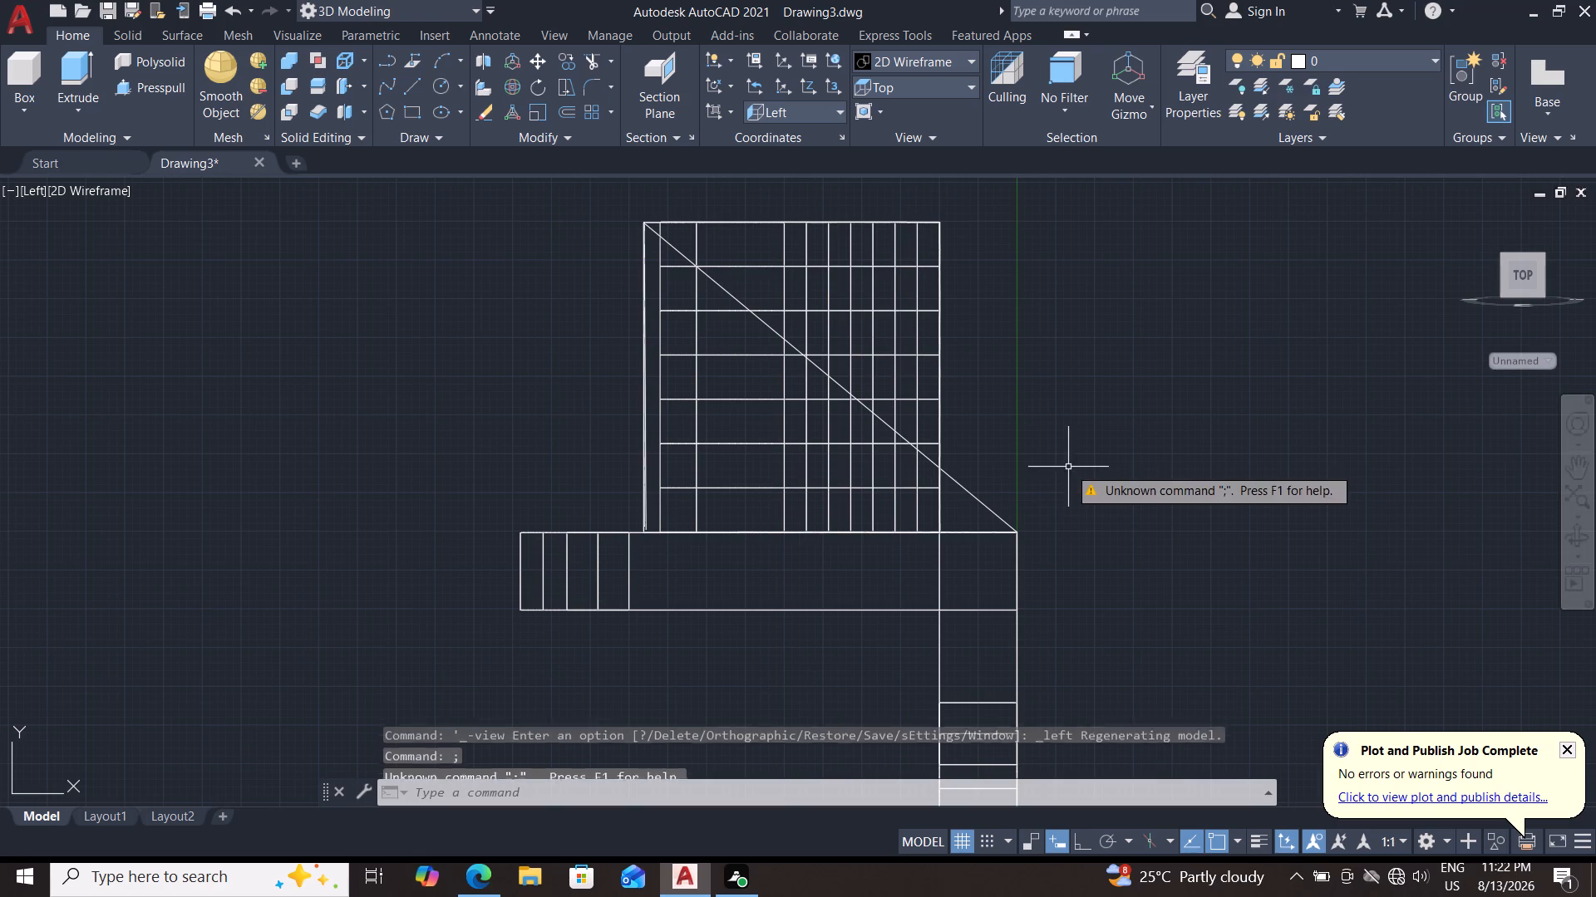
{"action": "scroll", "coordinate": [677, 298], "scroll_direction": "up", "scroll_amount": 3}
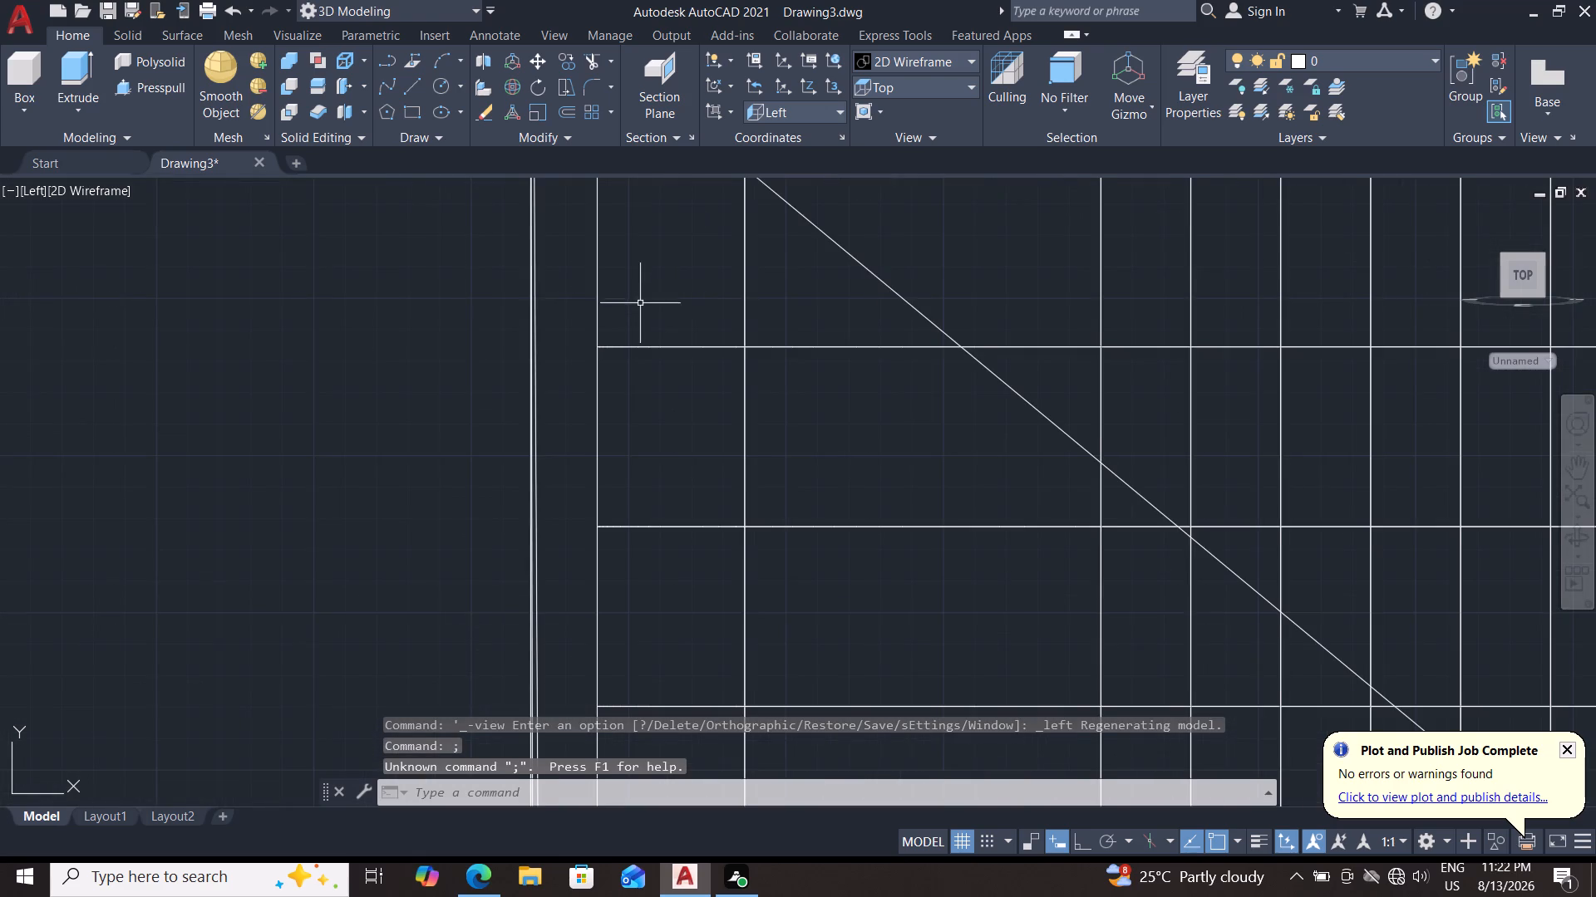
{"action": "middle_click_drag", "start_coordinate": [648, 326], "coordinate": [657, 576]}
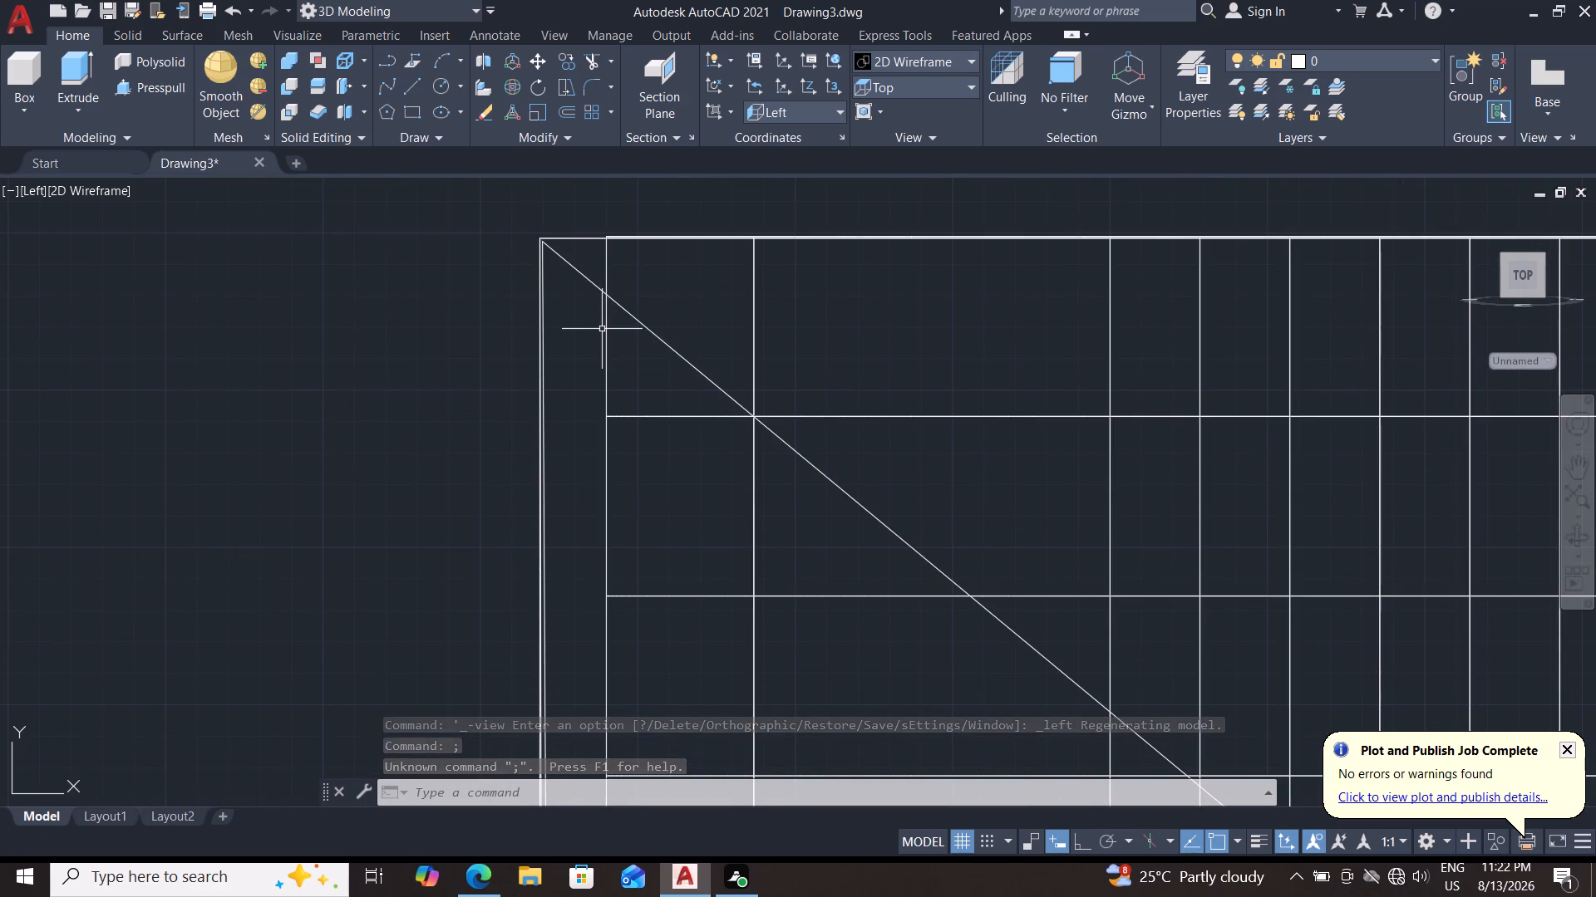
{"action": "key", "text": "Escape"}
{"action": "triple_click", "coordinate": [639, 325]}
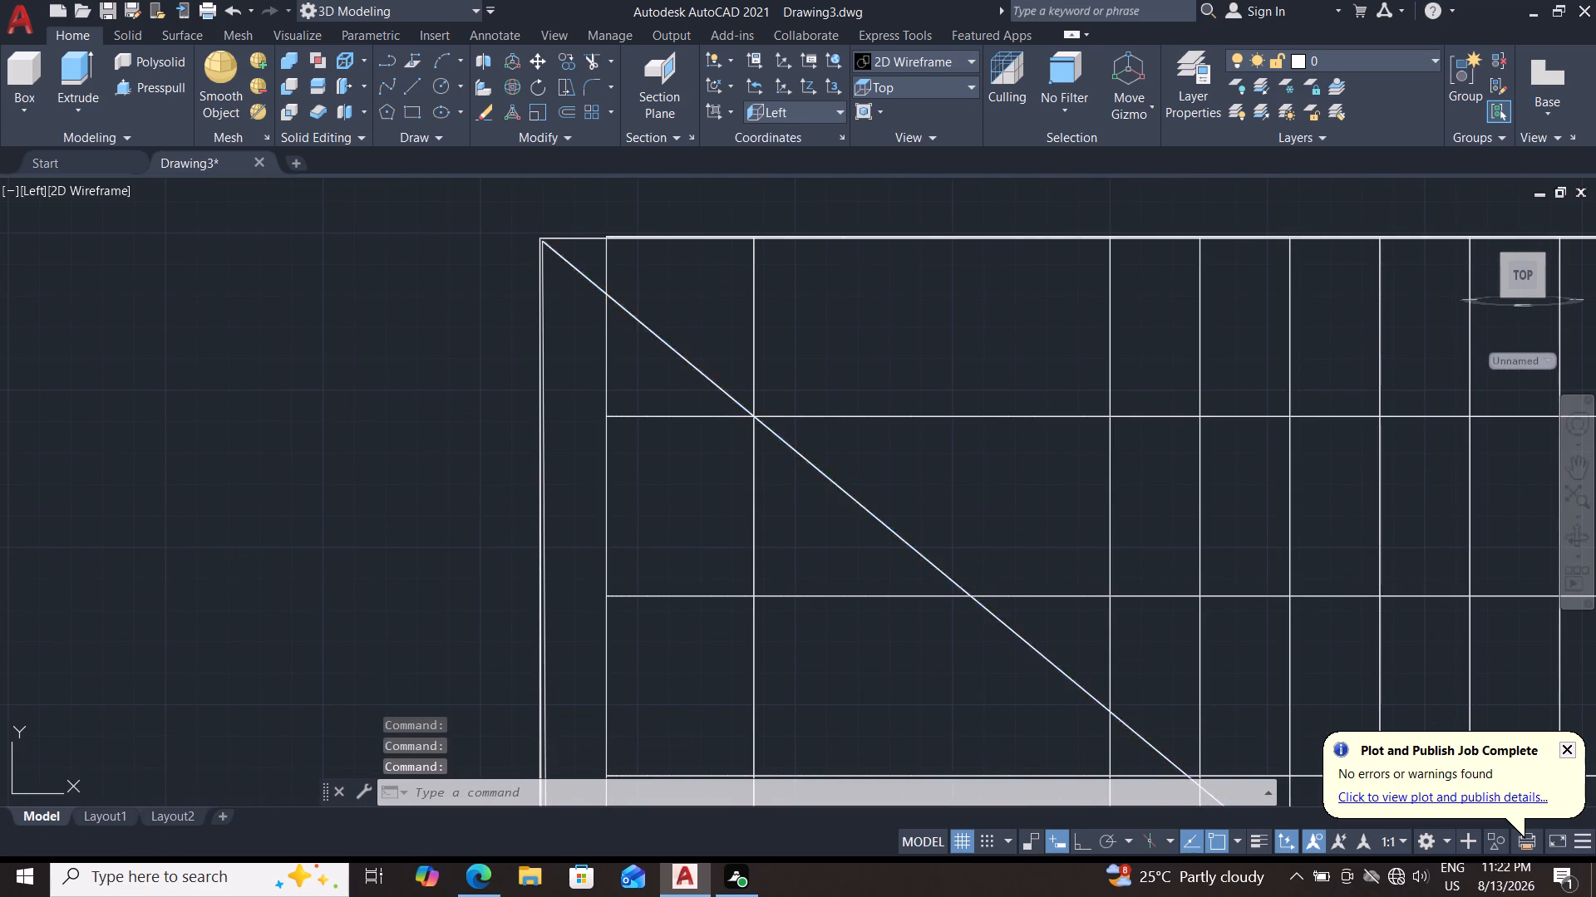
{"action": "key", "text": "Delete"}
{"action": "double_click", "coordinate": [644, 327]}
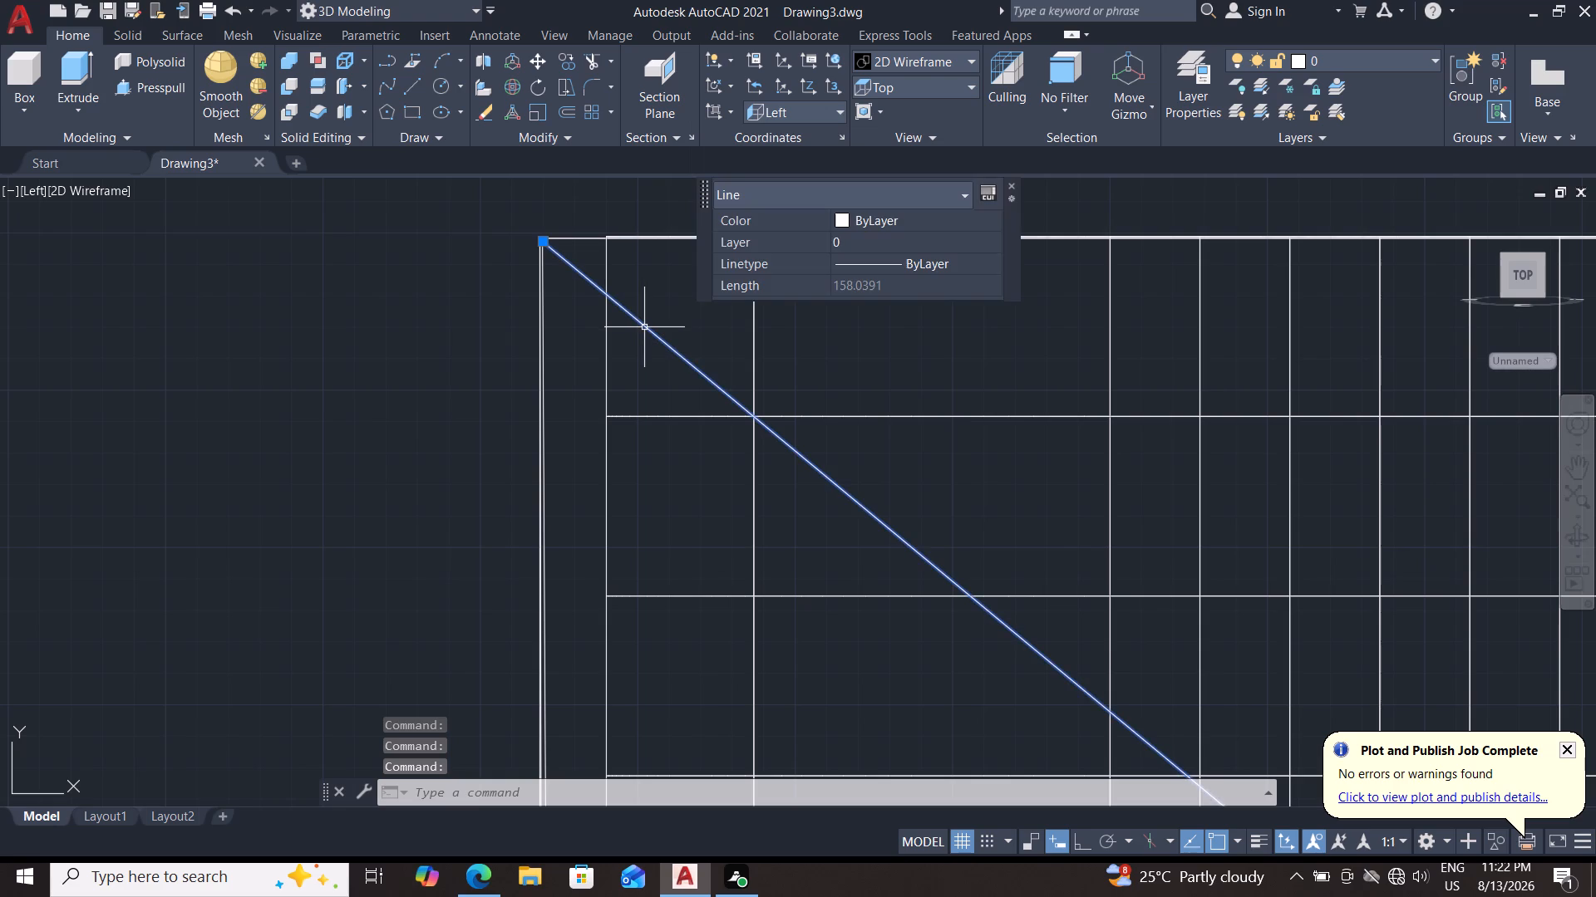
{"action": "key", "text": "Delete"}
Draw a diagonal line from the horizontal plate's outer top corner to the block's far top corner.
{"action": "scroll", "coordinate": [644, 327], "scroll_direction": "down", "scroll_amount": 3}
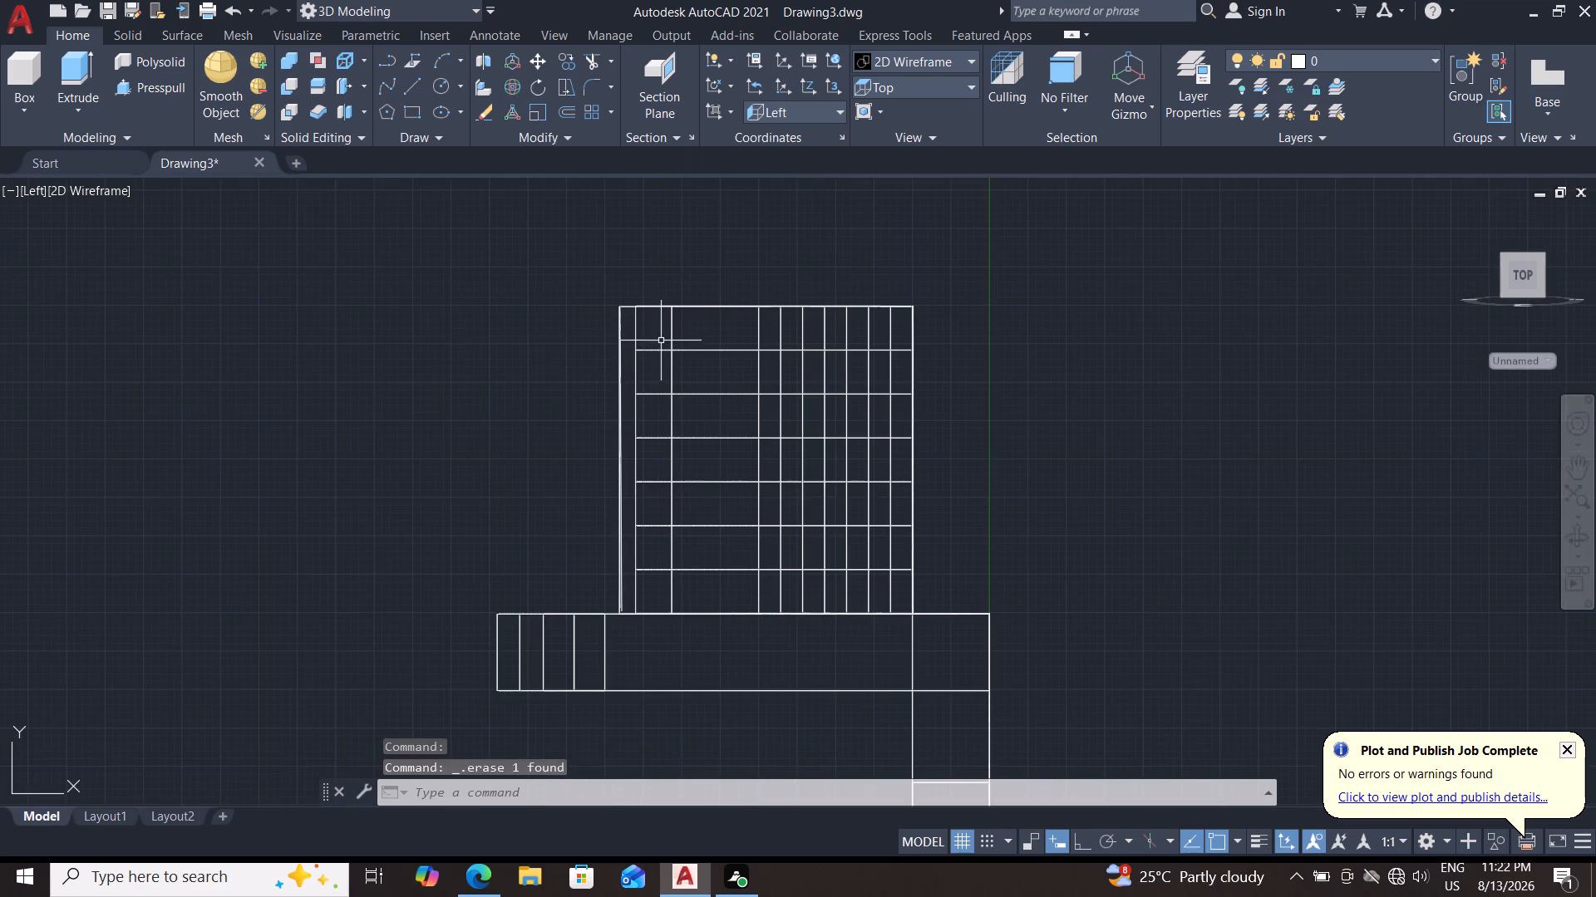
{"action": "middle_click_drag", "start_coordinate": [661, 343], "coordinate": [602, 311]}
{"action": "key", "text": "l"}
{"action": "key", "text": "Return"}
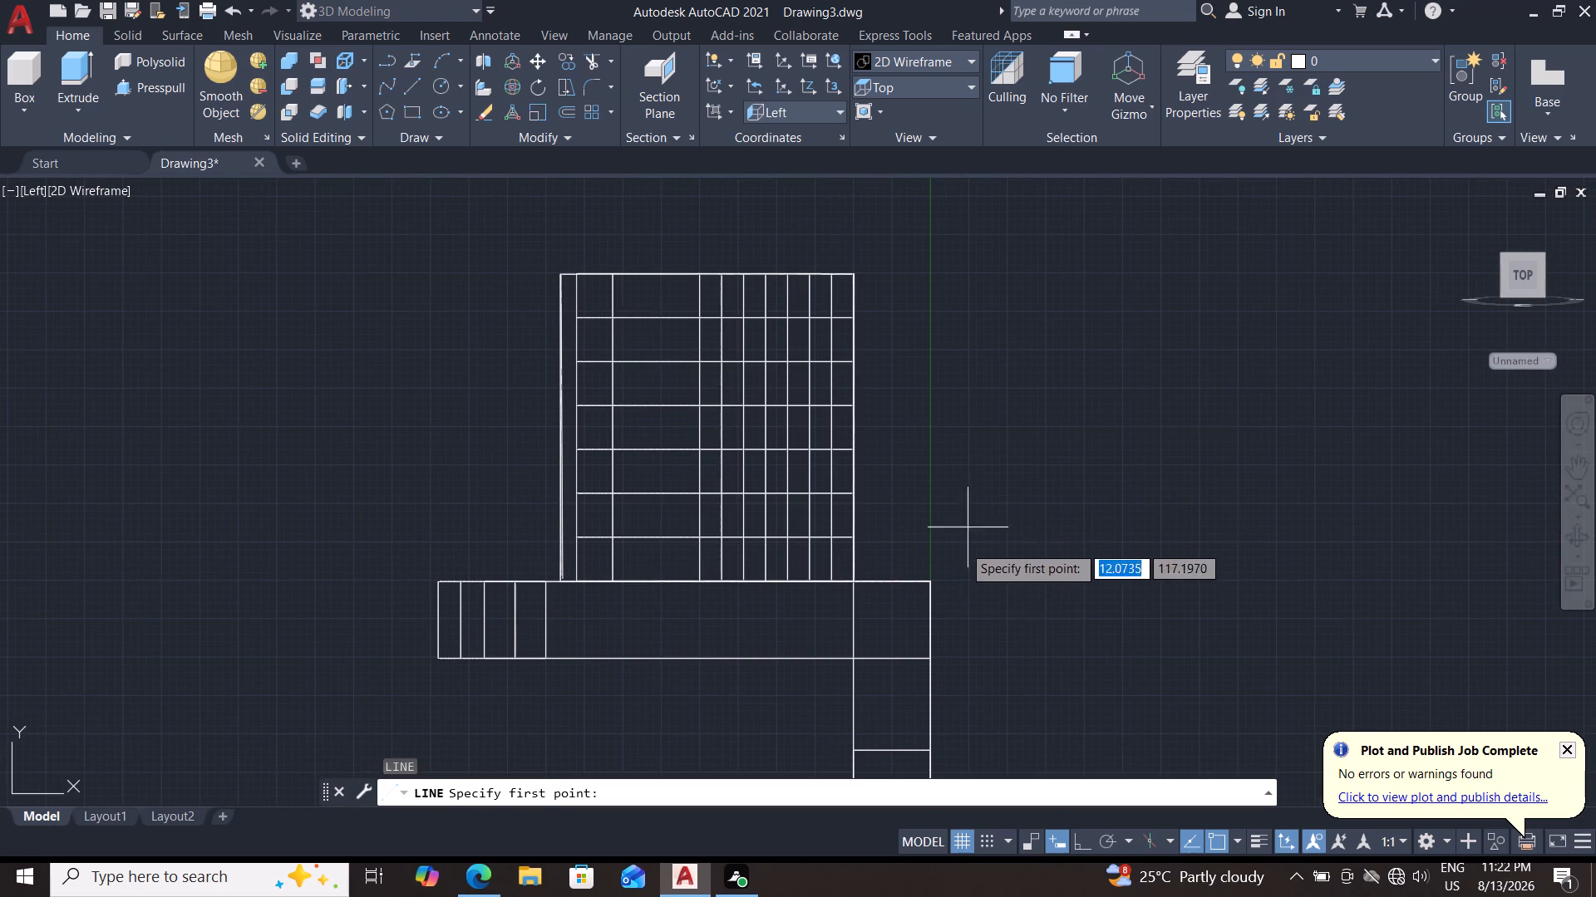
{"action": "scroll", "coordinate": [961, 561], "scroll_direction": "up", "scroll_amount": 2}
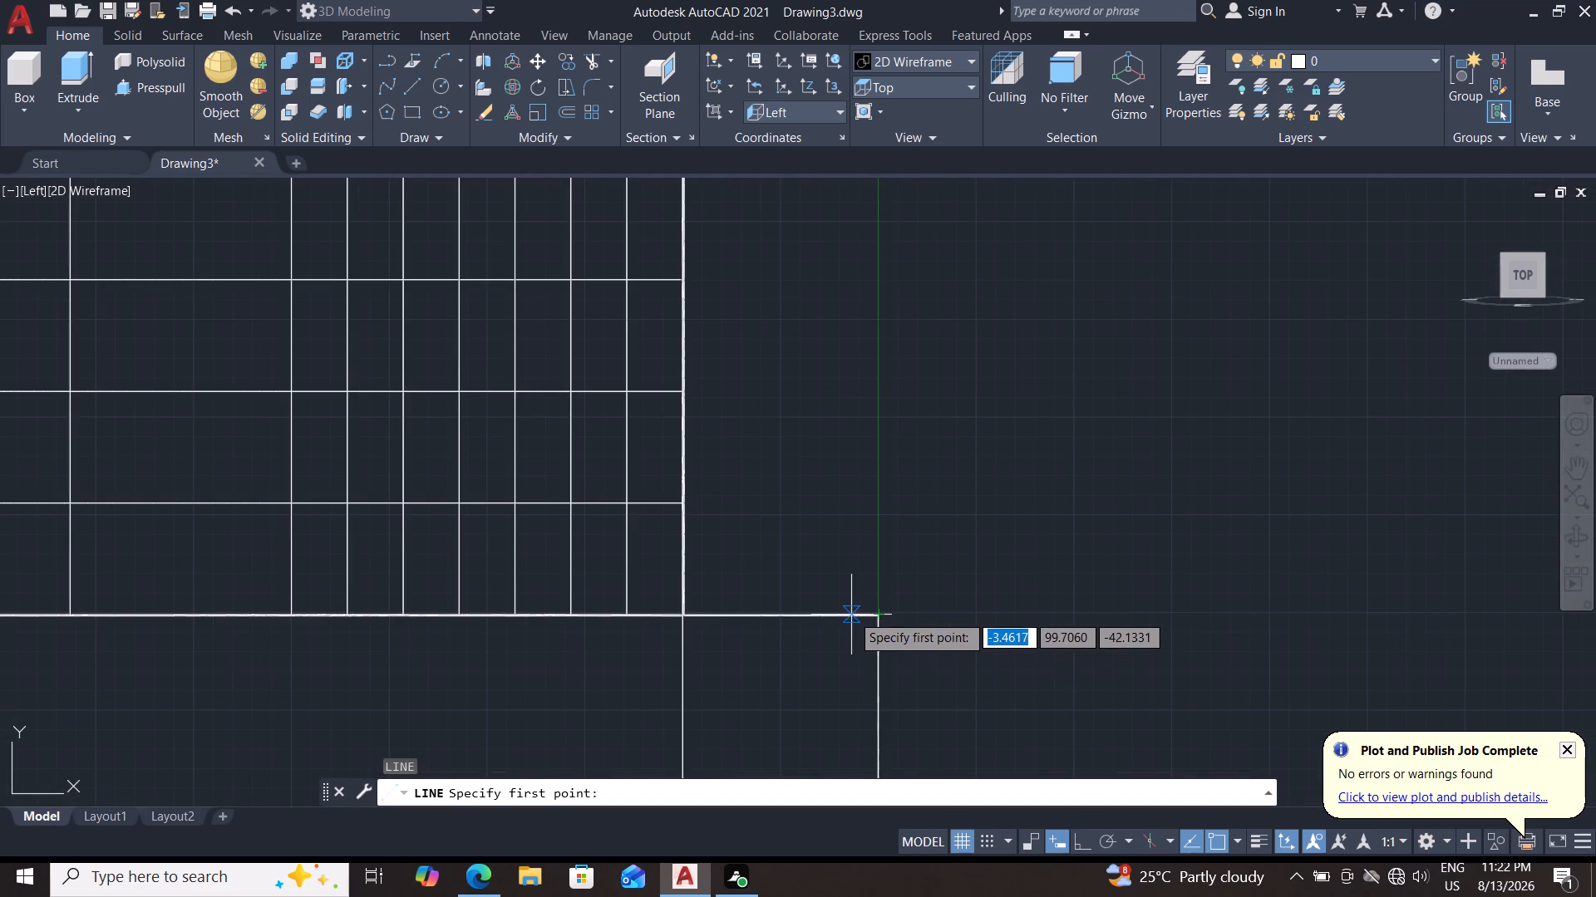
{"action": "left_click", "coordinate": [883, 617]}
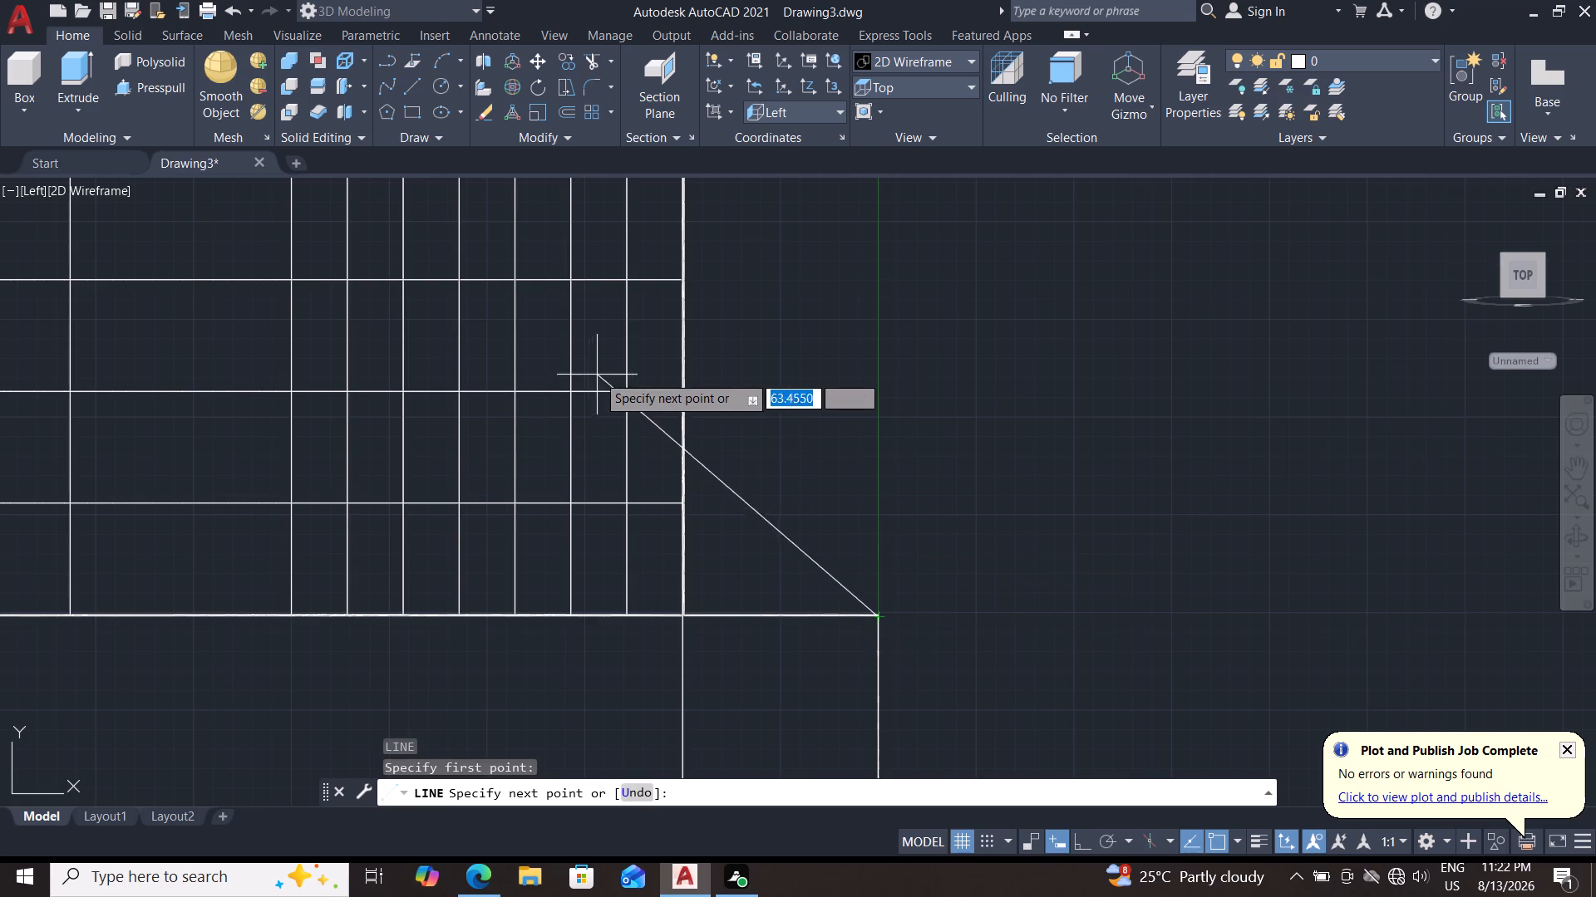
{"action": "scroll", "coordinate": [597, 375], "scroll_direction": "down", "scroll_amount": 4}
{"action": "middle_click_drag", "start_coordinate": [603, 379], "coordinate": [718, 557]}
{"action": "scroll", "coordinate": [633, 502], "scroll_direction": "up", "scroll_amount": 4}
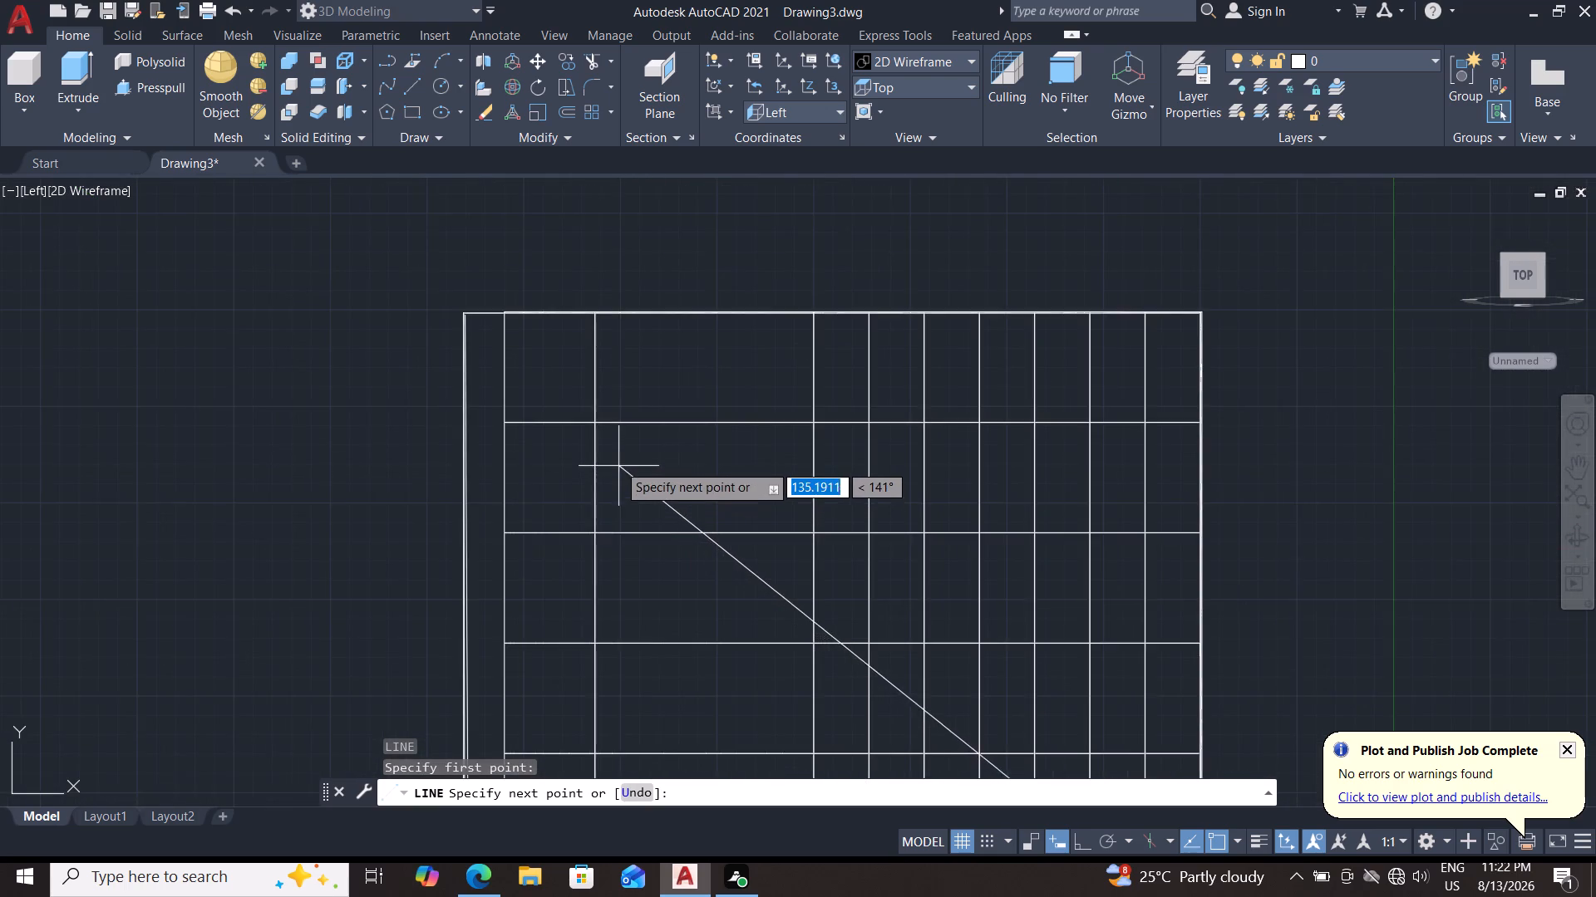
{"action": "scroll", "coordinate": [612, 461], "scroll_direction": "up", "scroll_amount": 3}
{"action": "middle_click_drag", "start_coordinate": [337, 250], "coordinate": [642, 600]}
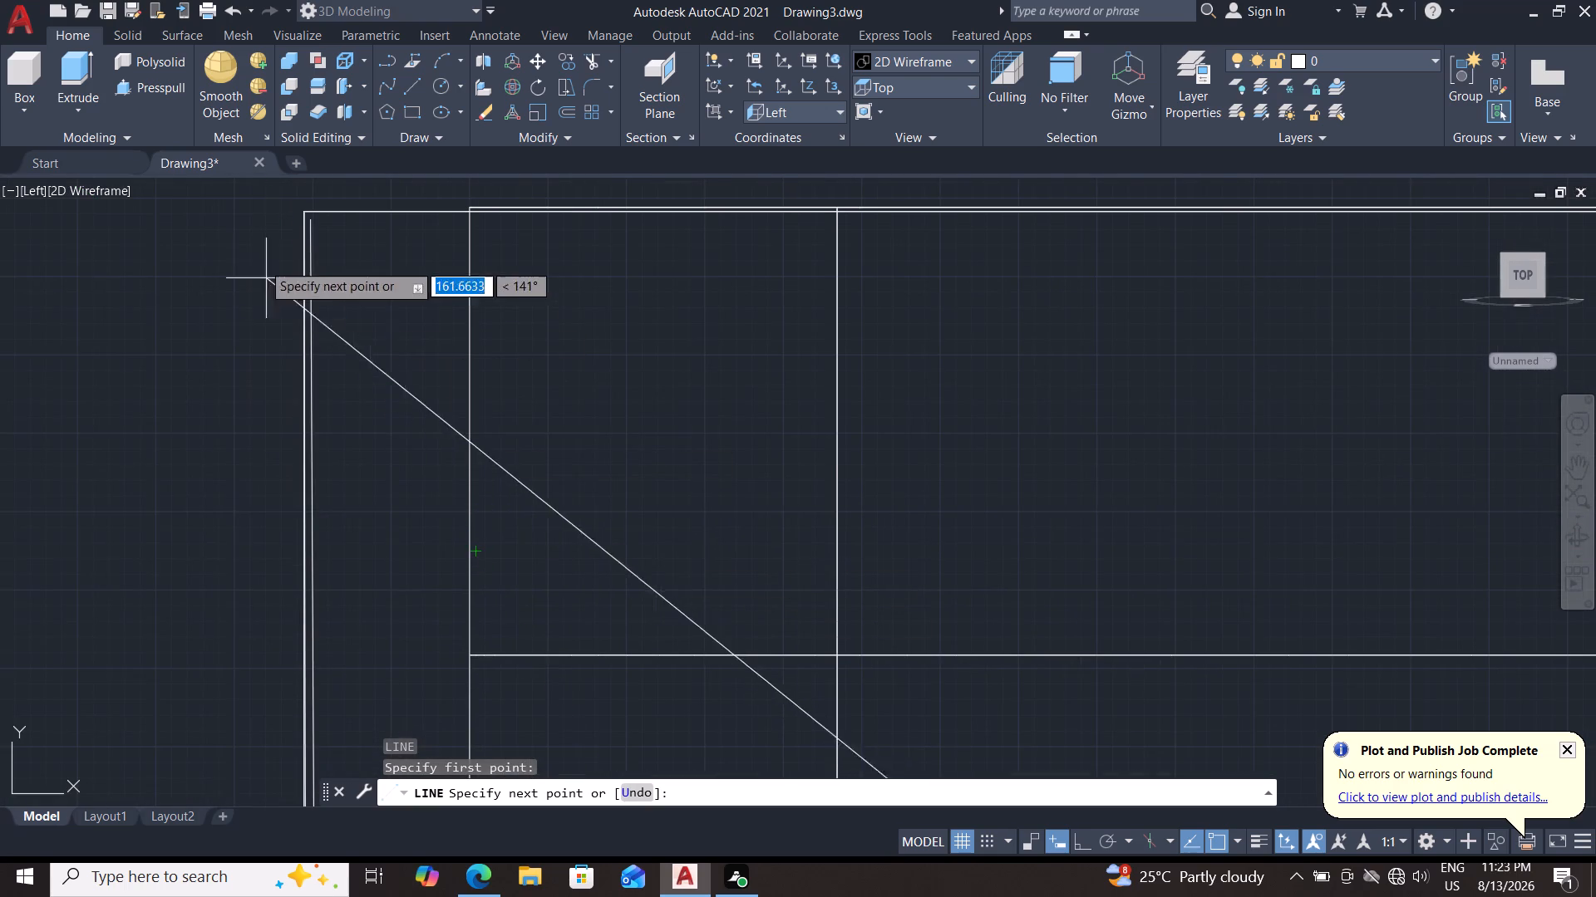
{"action": "double_click", "coordinate": [296, 213]}
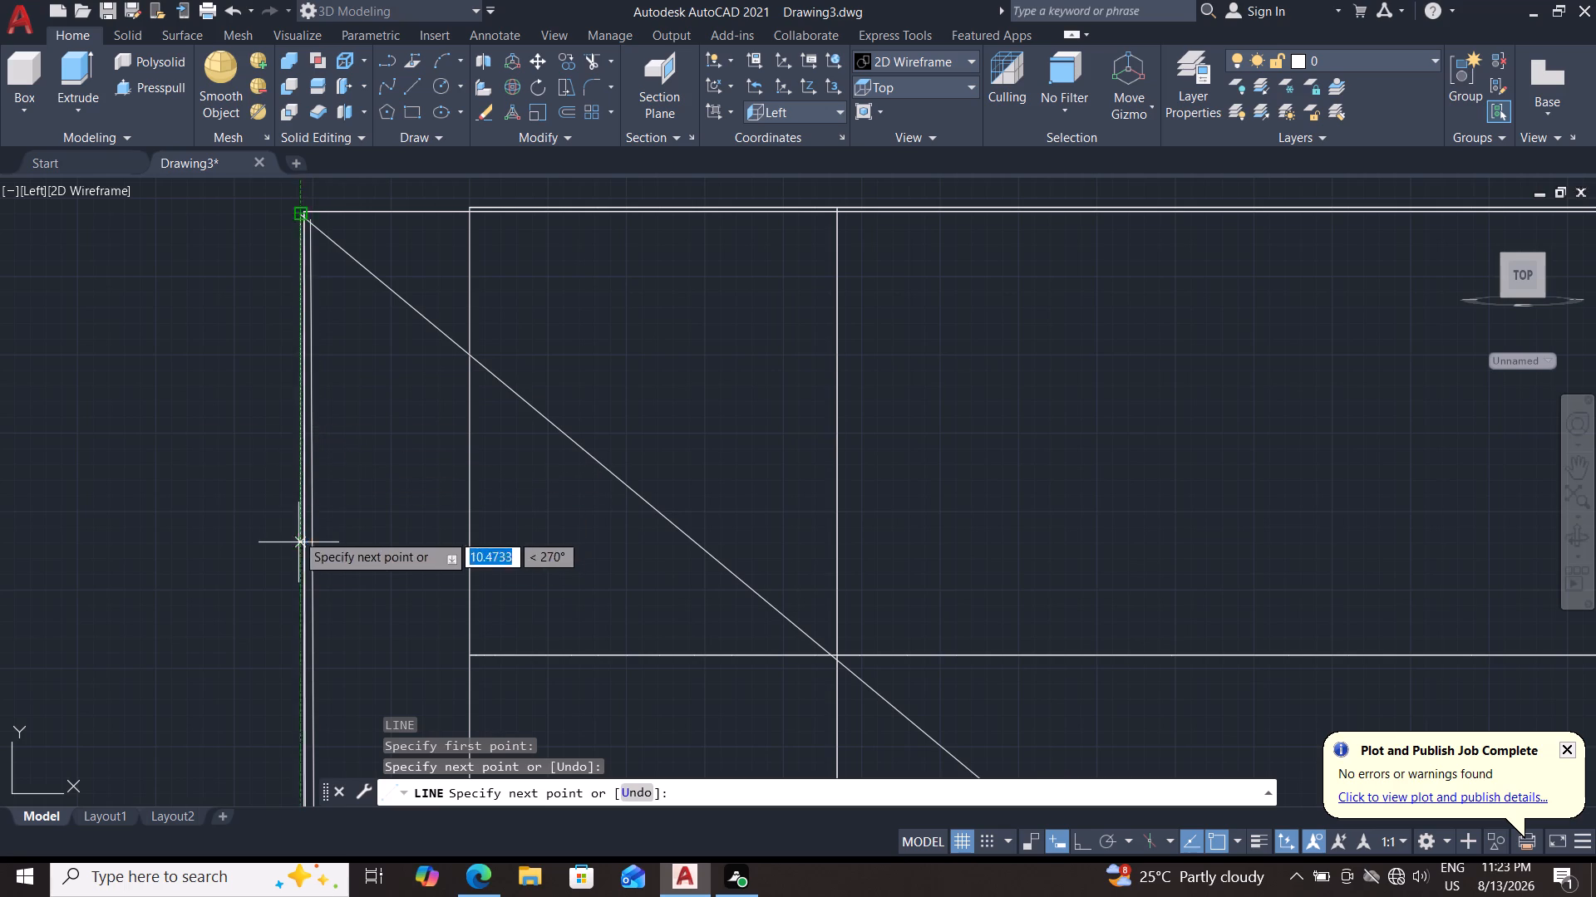
{"action": "key", "text": "Escape"}
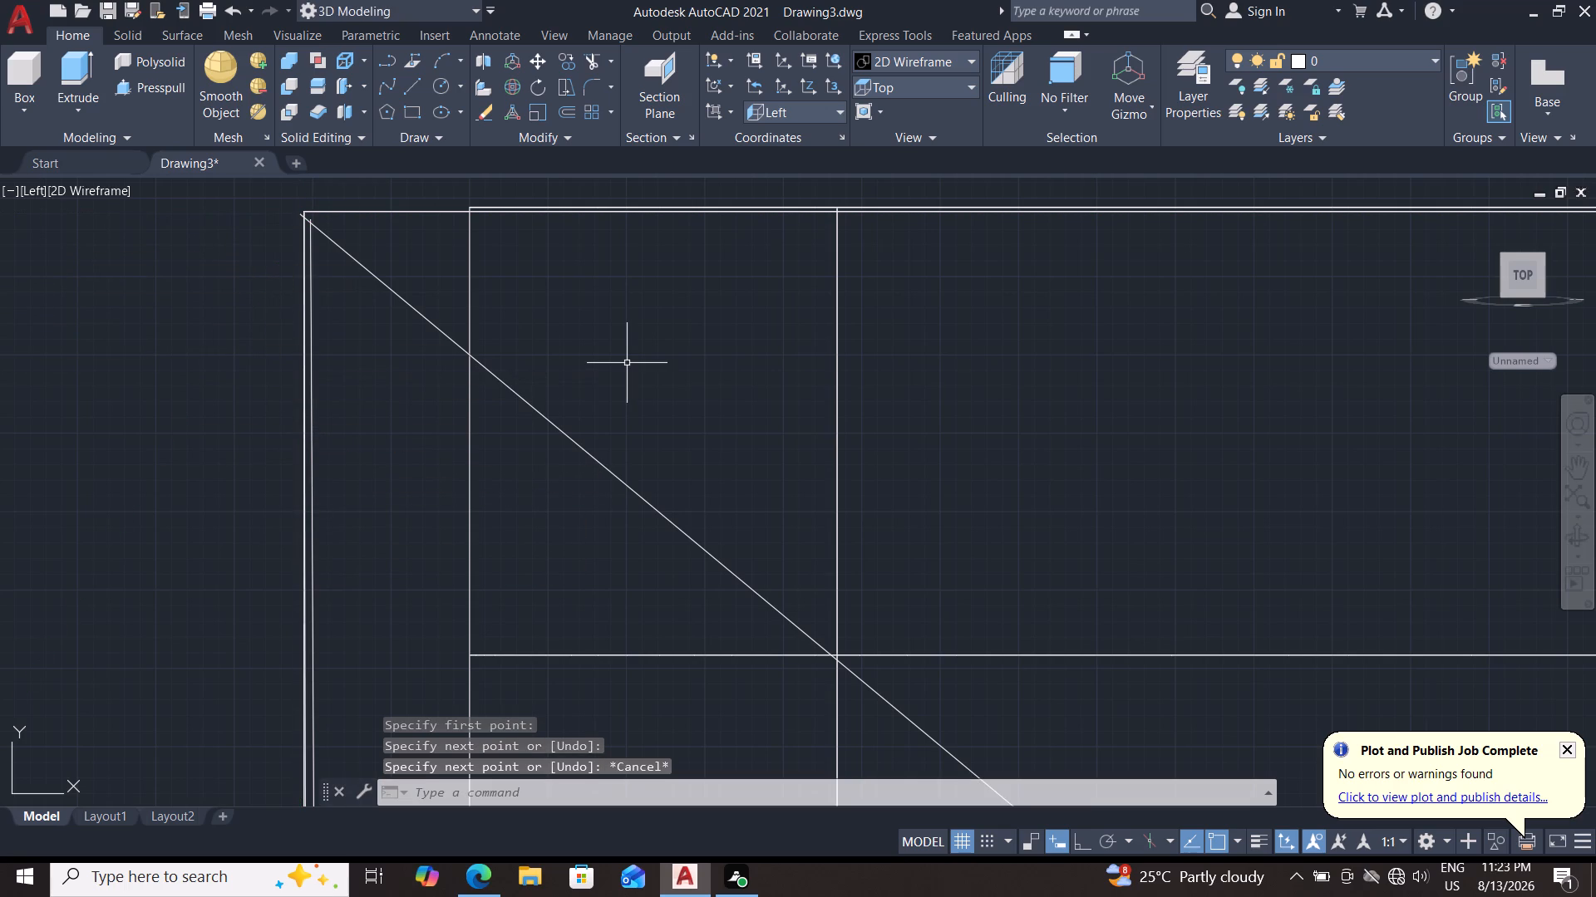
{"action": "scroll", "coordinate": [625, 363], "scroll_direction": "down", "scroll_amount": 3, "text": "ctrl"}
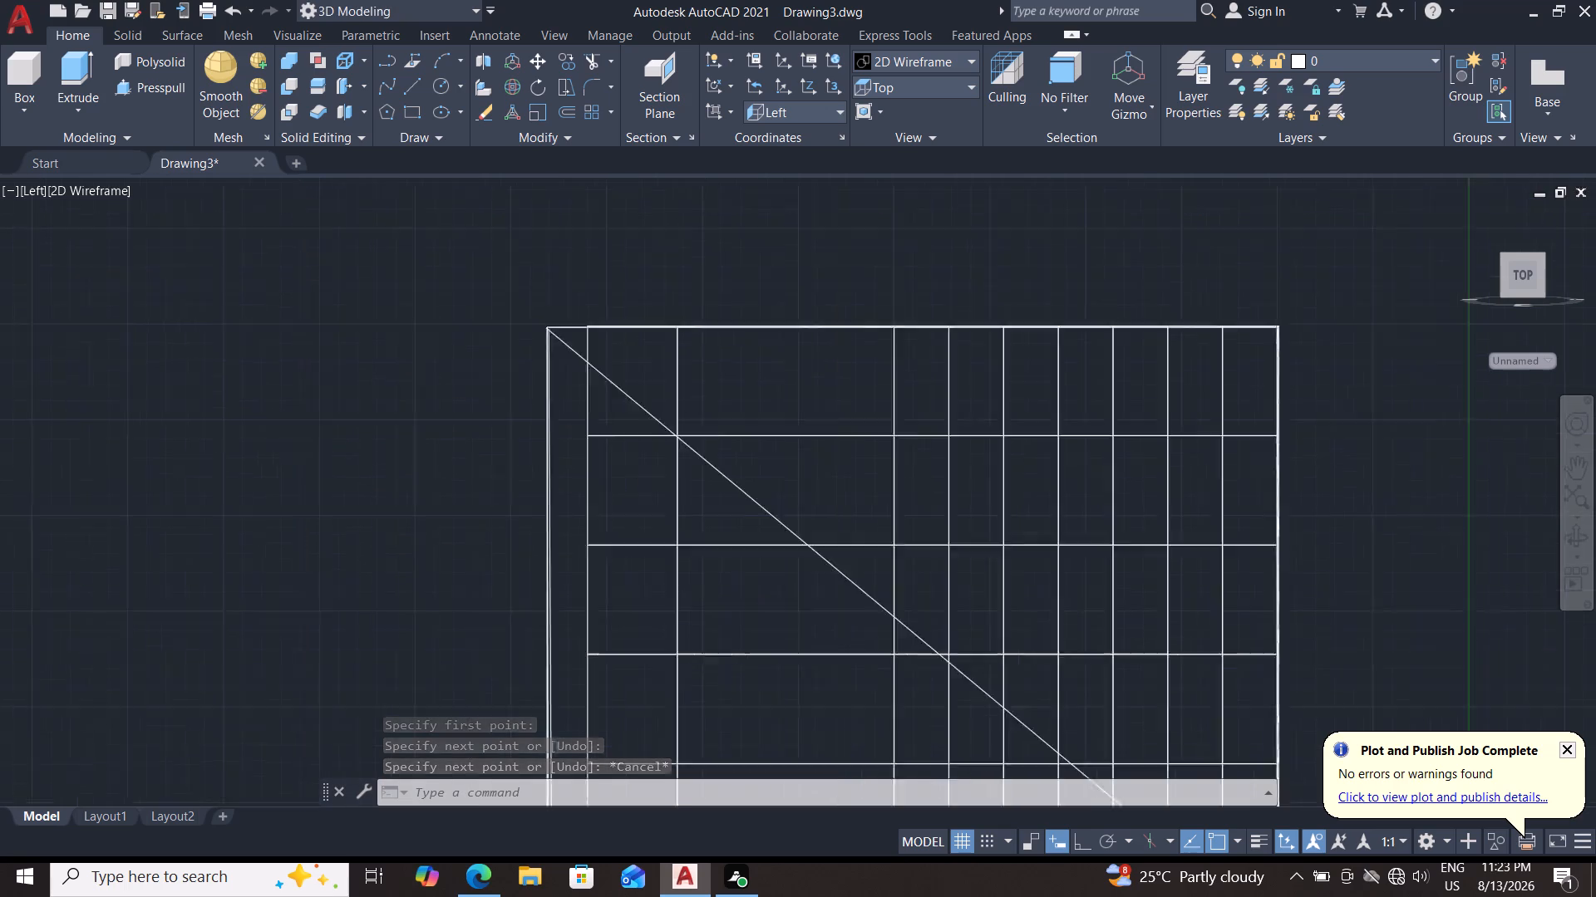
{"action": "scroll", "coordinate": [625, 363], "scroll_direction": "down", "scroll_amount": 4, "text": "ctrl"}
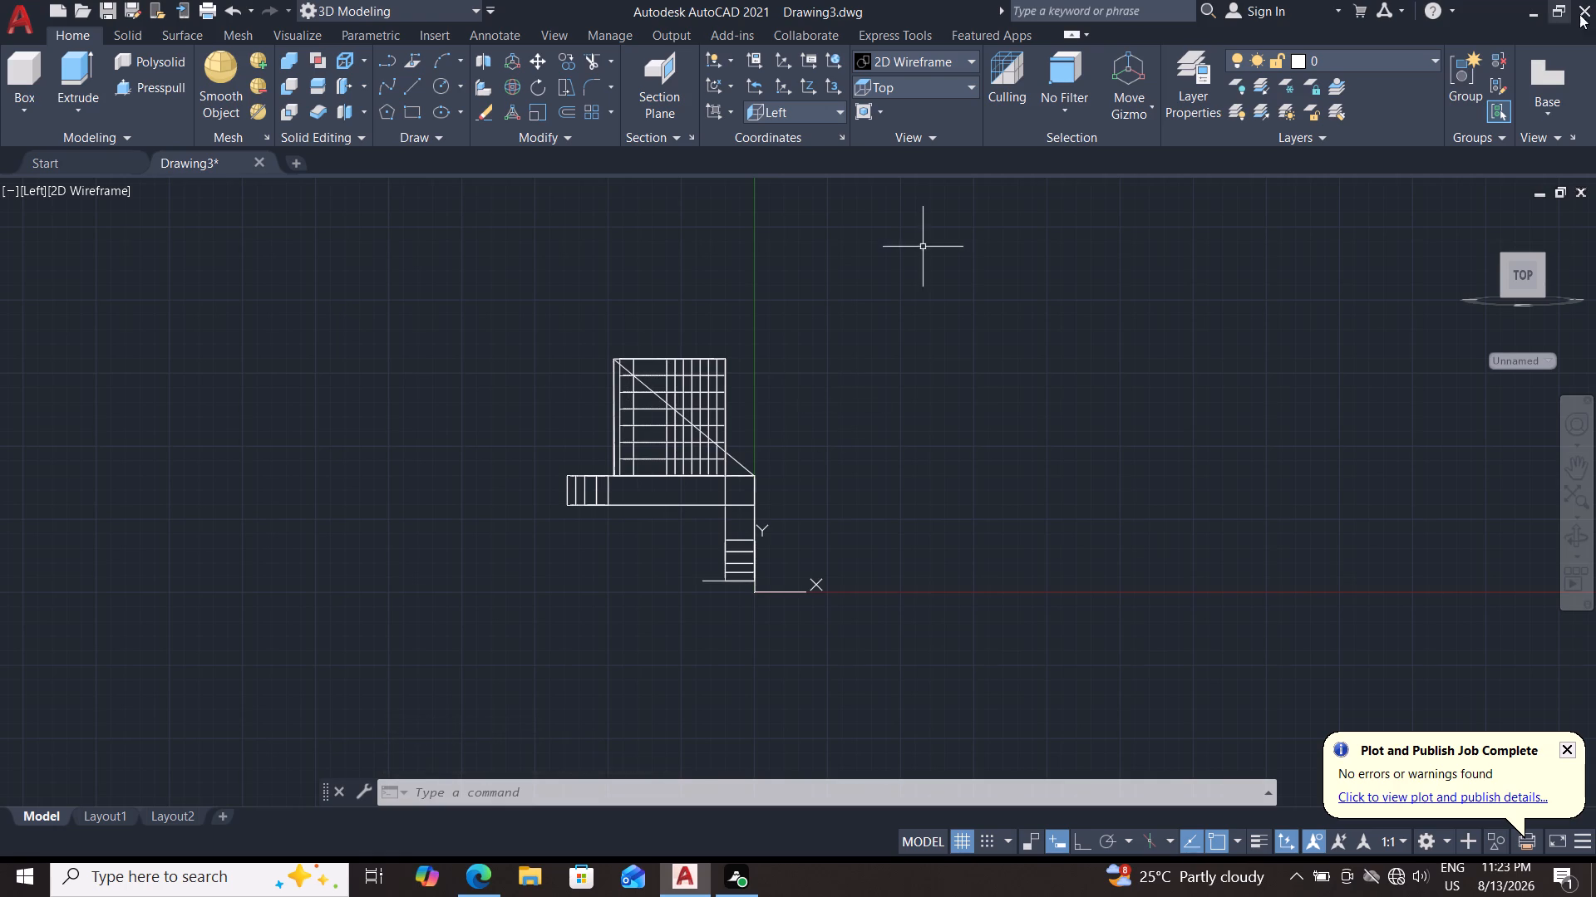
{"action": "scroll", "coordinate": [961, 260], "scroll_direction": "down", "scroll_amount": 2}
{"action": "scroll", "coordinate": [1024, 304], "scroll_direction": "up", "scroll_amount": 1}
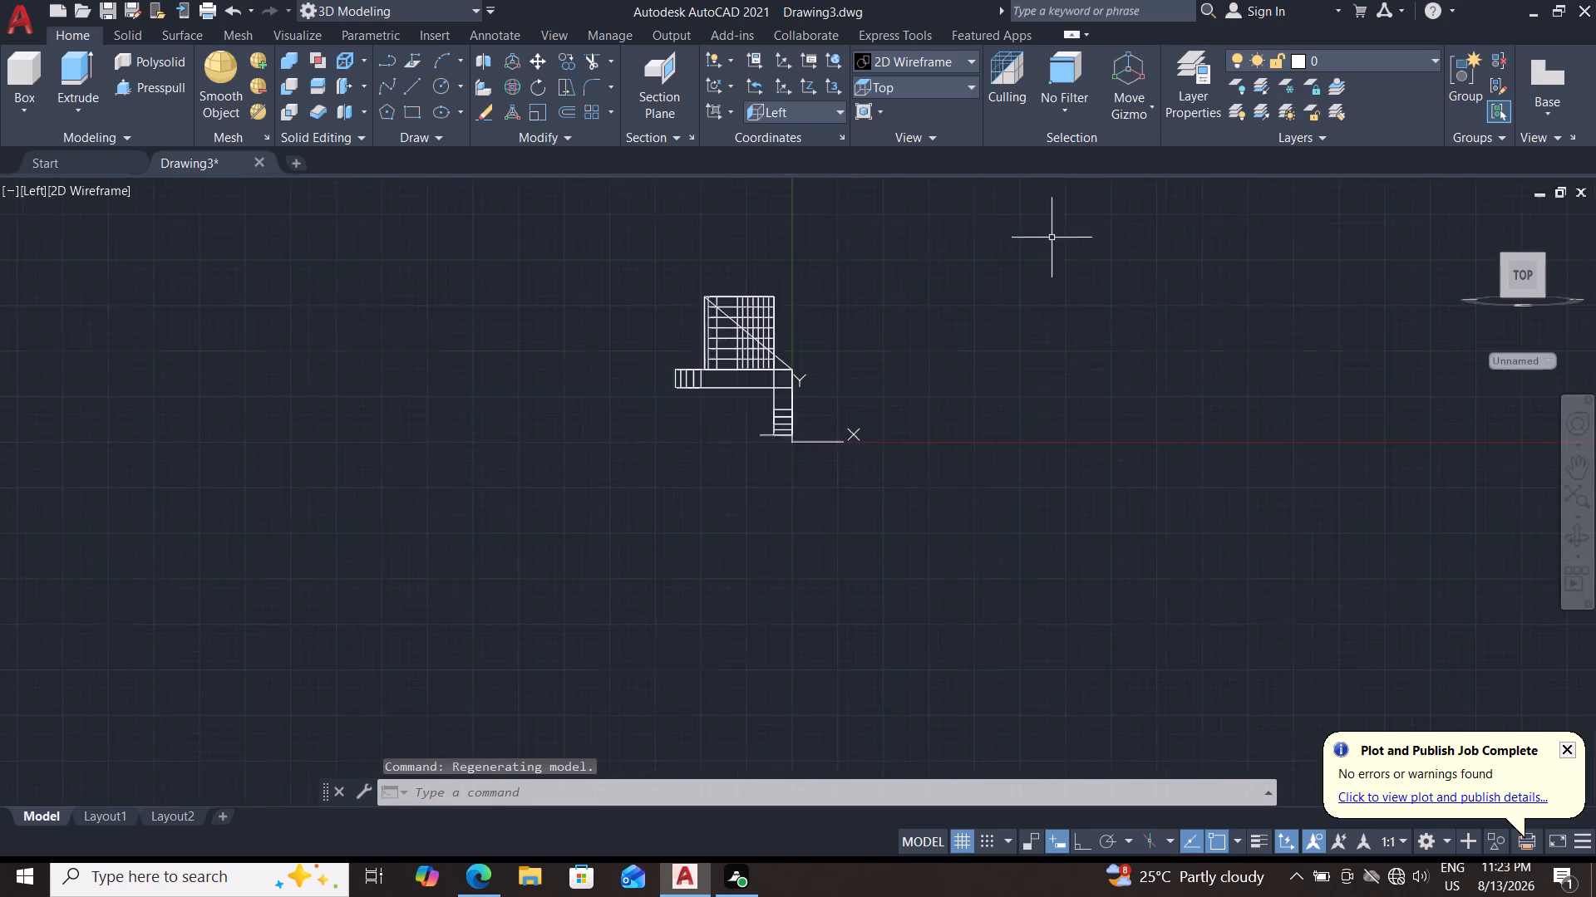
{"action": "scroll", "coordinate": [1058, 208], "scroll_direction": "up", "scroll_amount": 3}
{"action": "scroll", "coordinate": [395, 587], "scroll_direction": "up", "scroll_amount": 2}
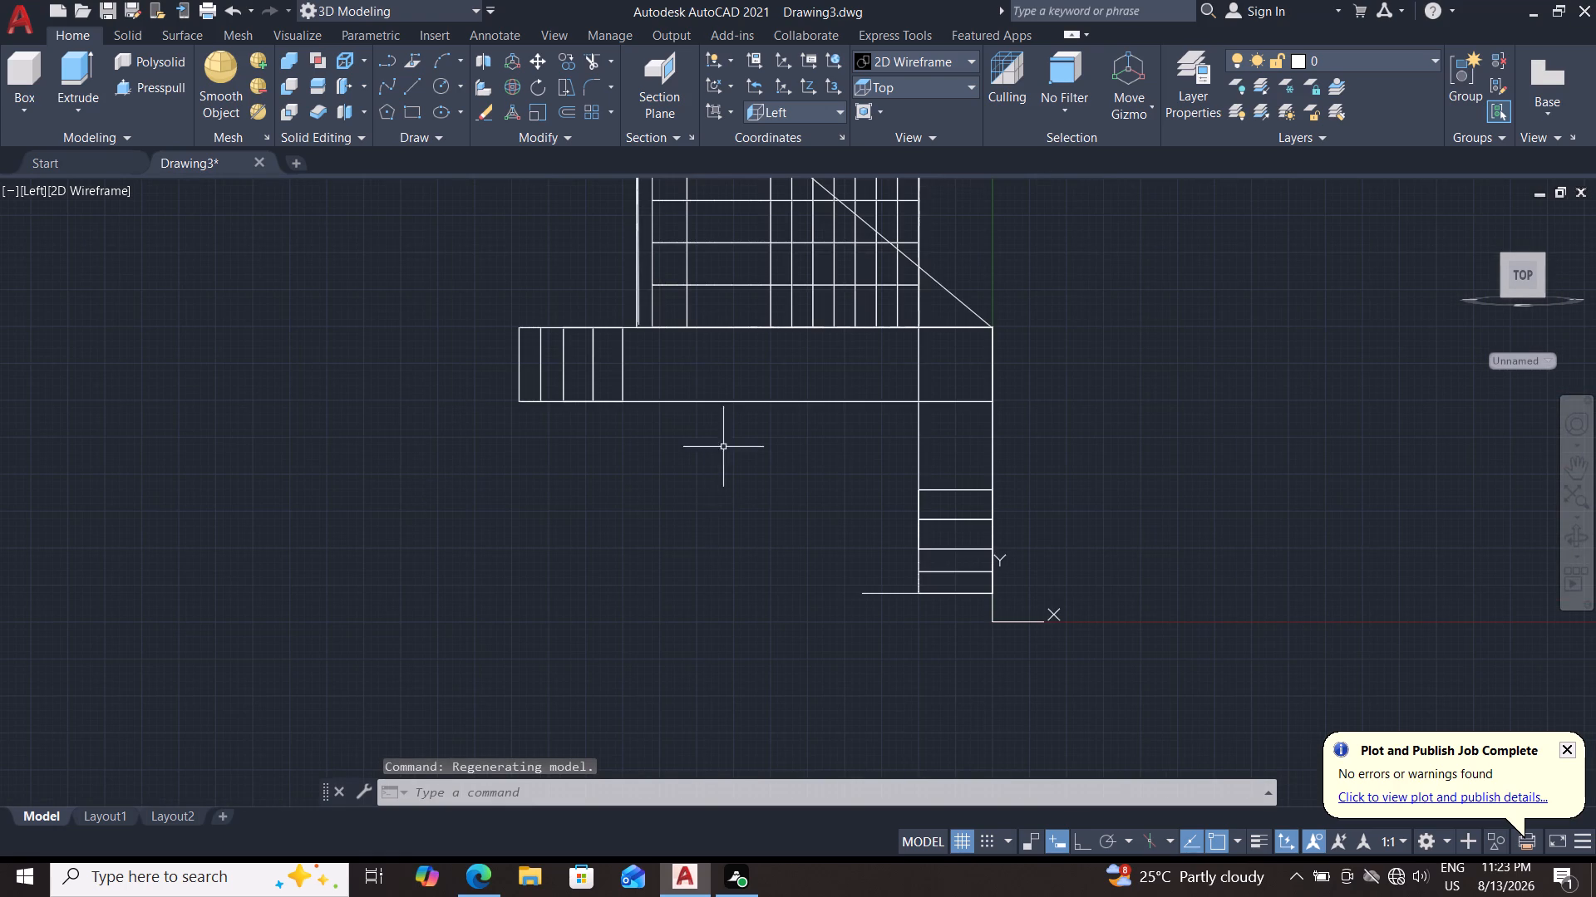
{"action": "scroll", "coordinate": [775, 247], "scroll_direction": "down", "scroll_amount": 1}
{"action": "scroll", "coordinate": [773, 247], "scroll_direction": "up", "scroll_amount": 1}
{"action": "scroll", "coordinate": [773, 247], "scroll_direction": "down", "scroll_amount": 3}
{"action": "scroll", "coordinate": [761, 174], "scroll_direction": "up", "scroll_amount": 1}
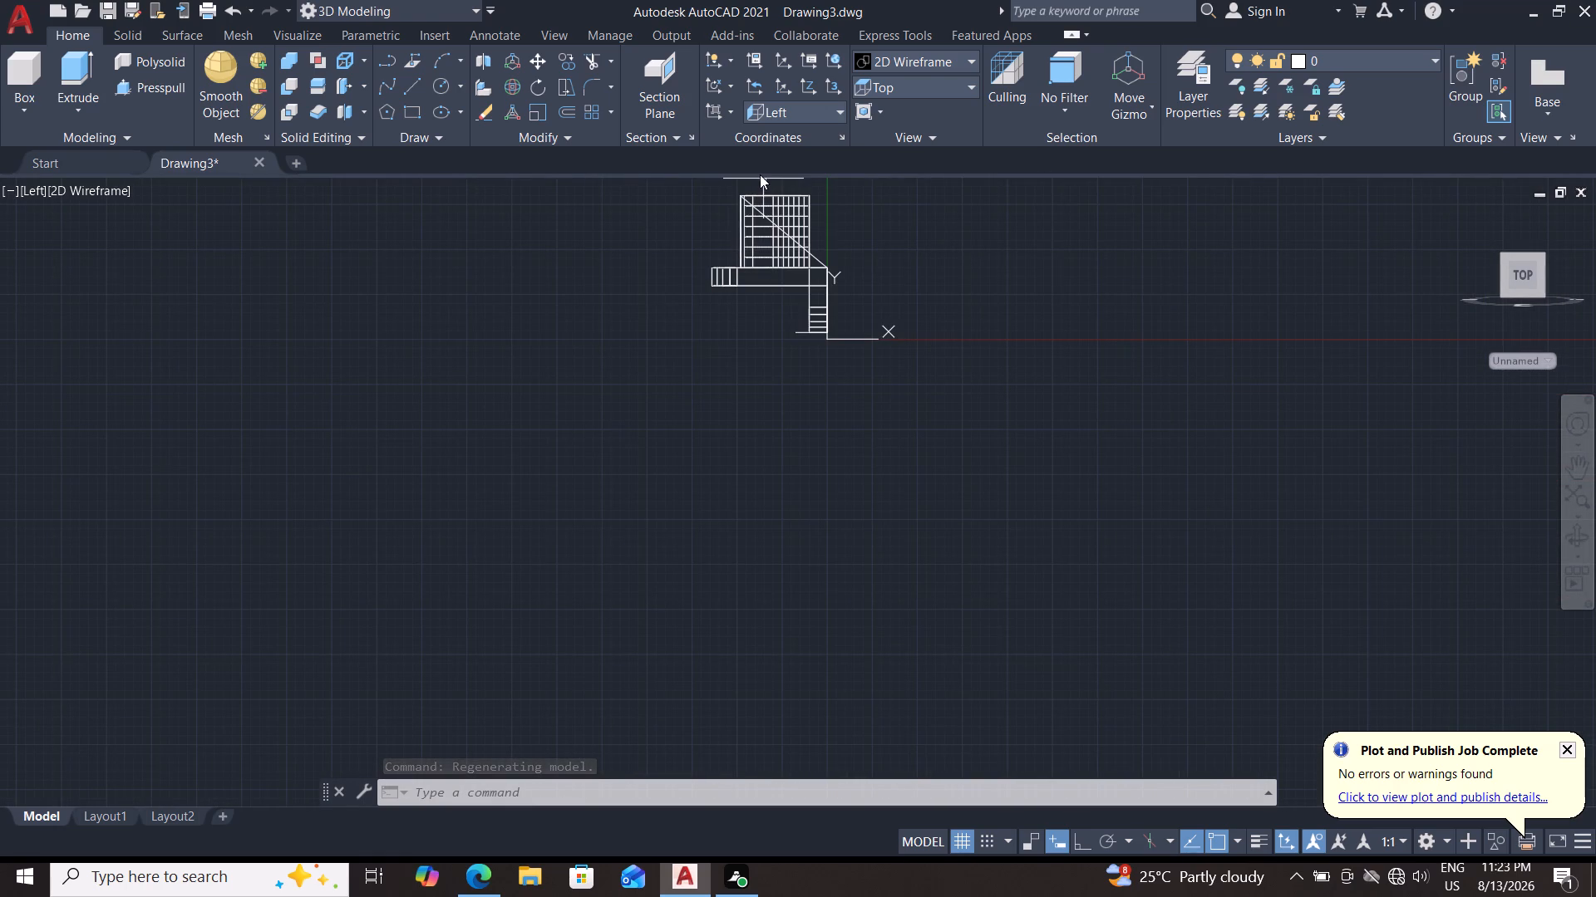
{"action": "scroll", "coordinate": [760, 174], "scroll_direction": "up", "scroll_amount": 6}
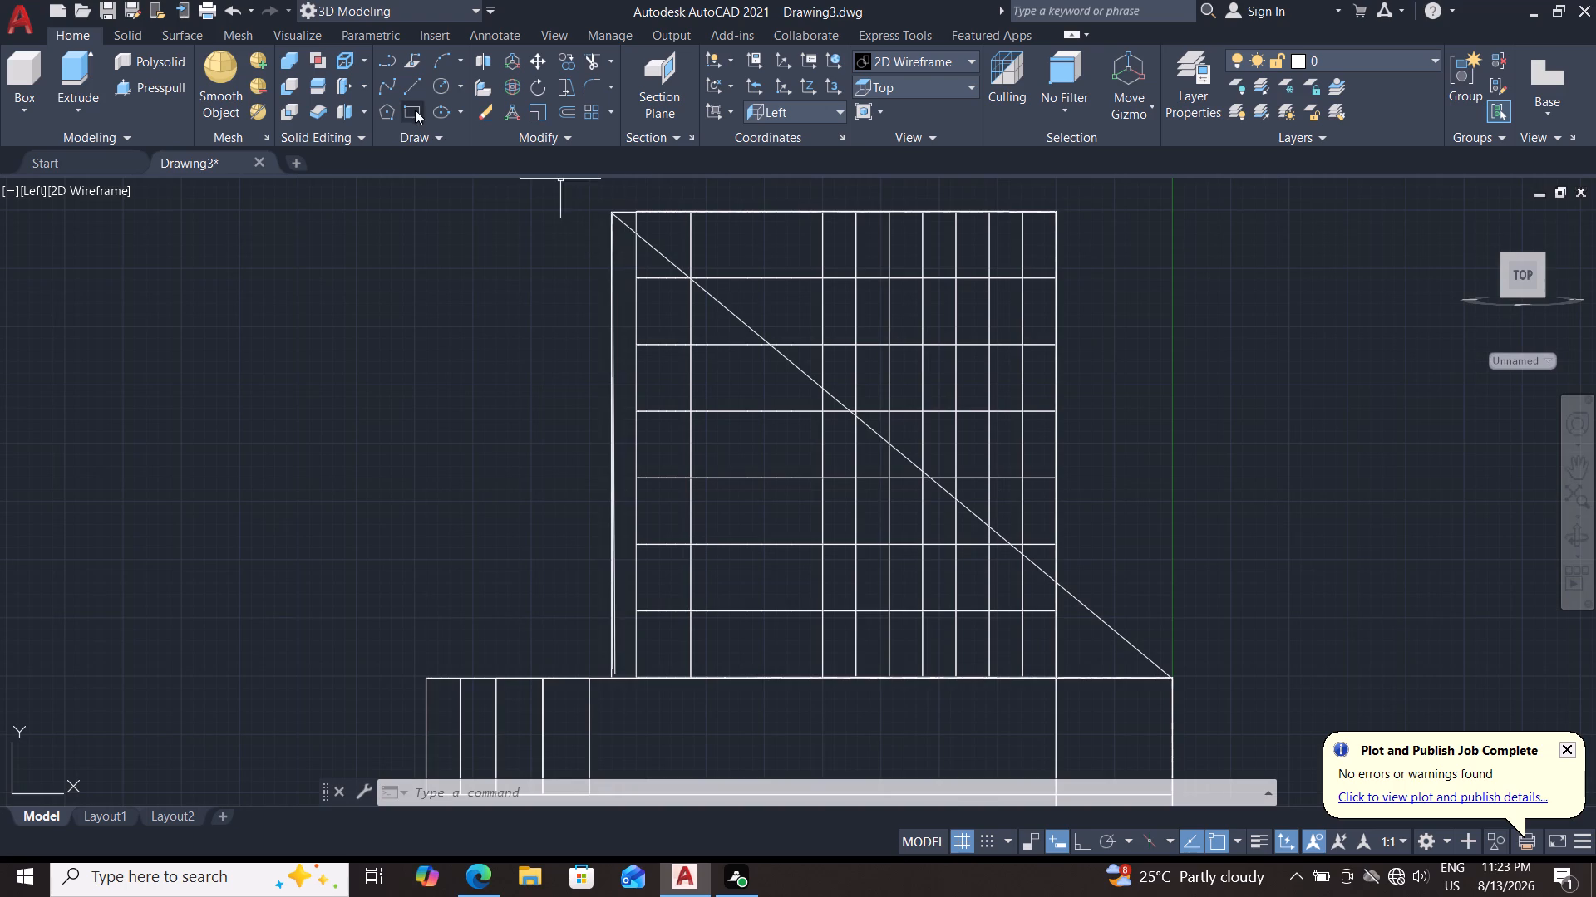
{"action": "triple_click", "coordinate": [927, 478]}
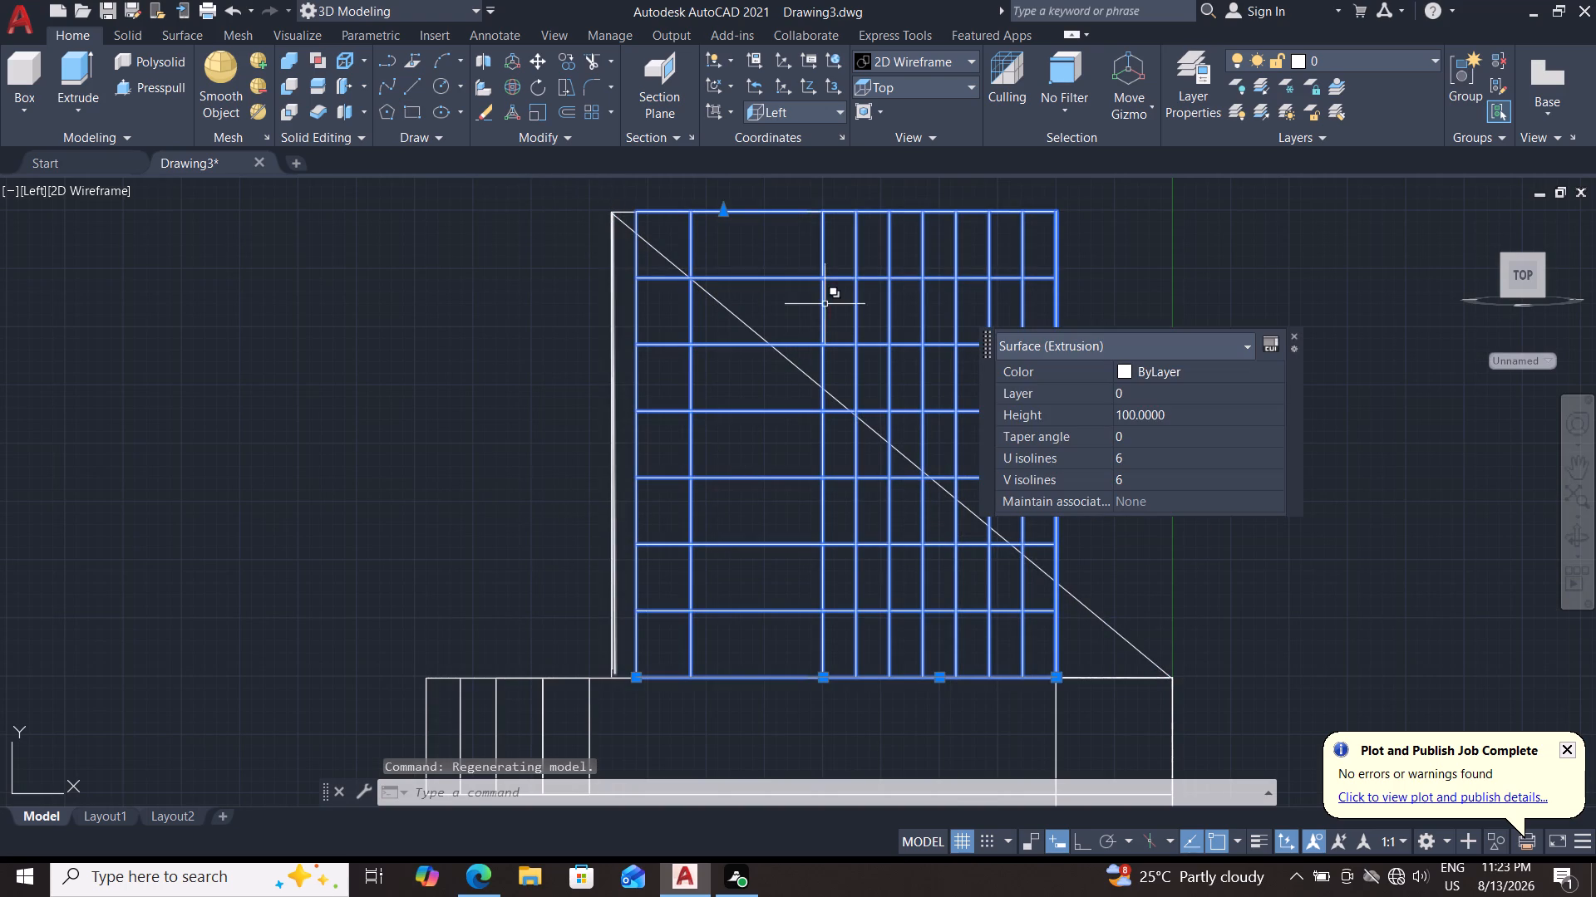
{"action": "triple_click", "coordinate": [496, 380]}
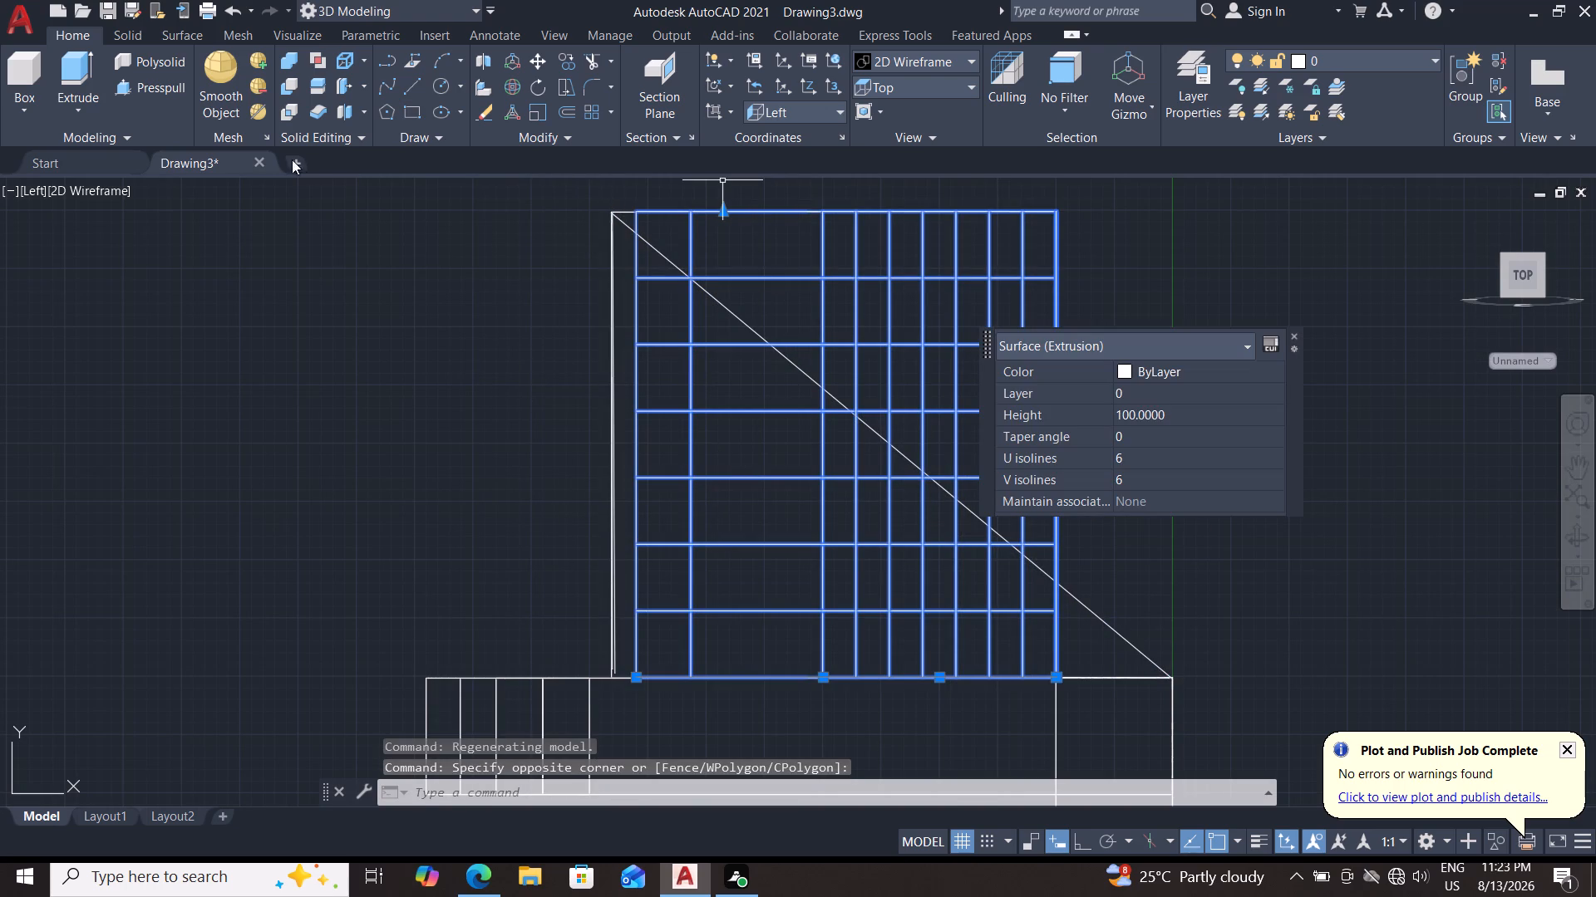
Draw connected lines from the diagonal's upper end along the block's top edge and down its side edge to the diagonal's crossing.
{"action": "double_click", "coordinate": [403, 92]}
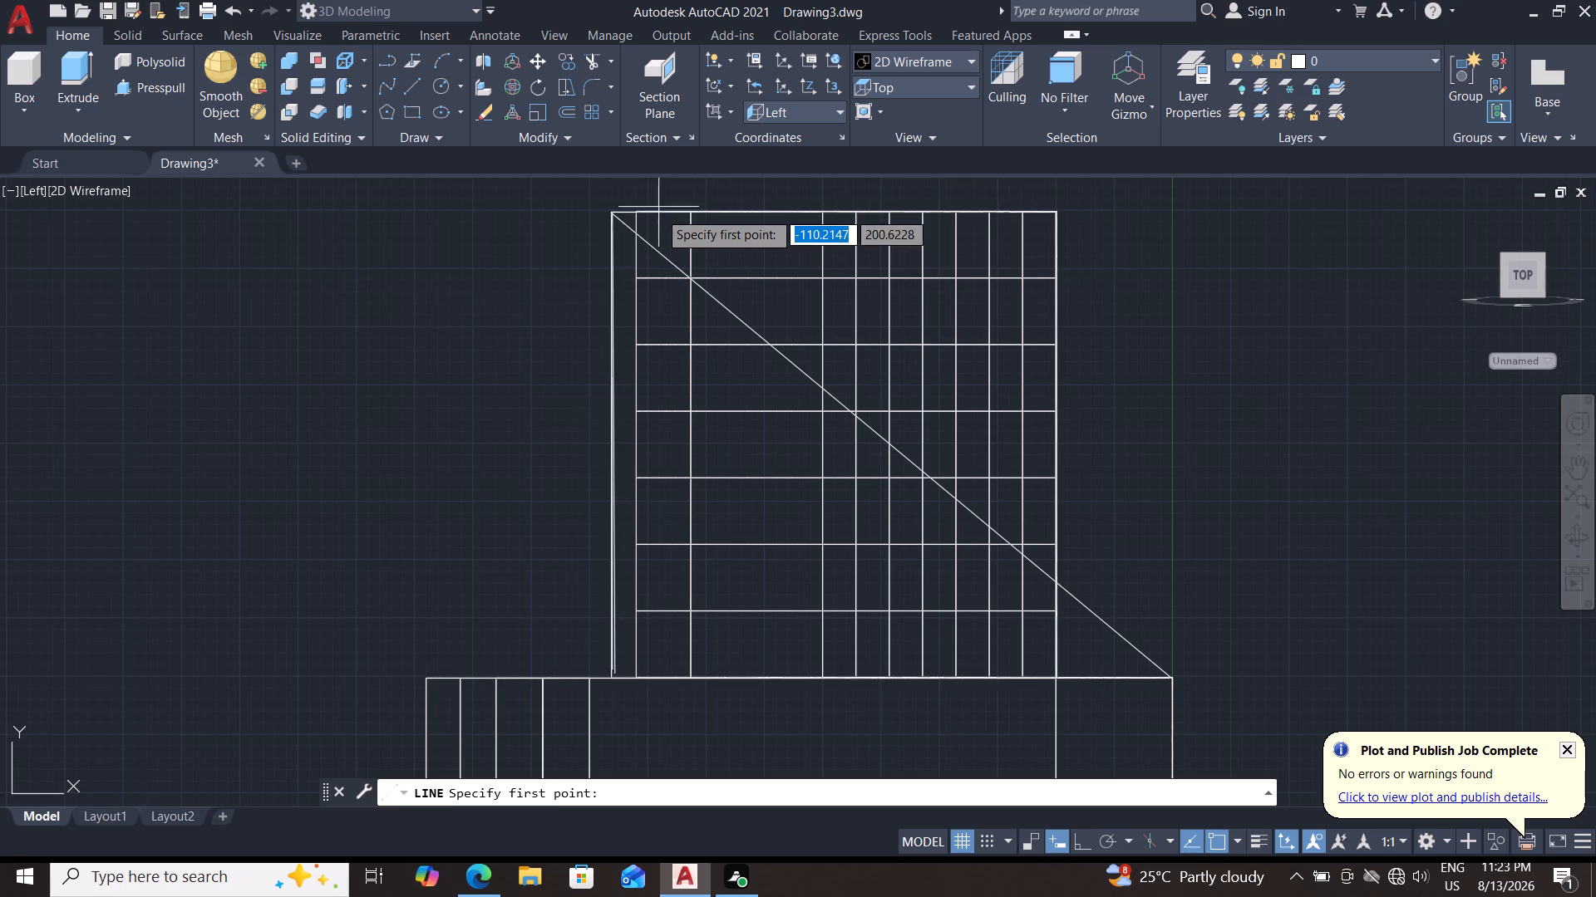
{"action": "double_click", "coordinate": [606, 216]}
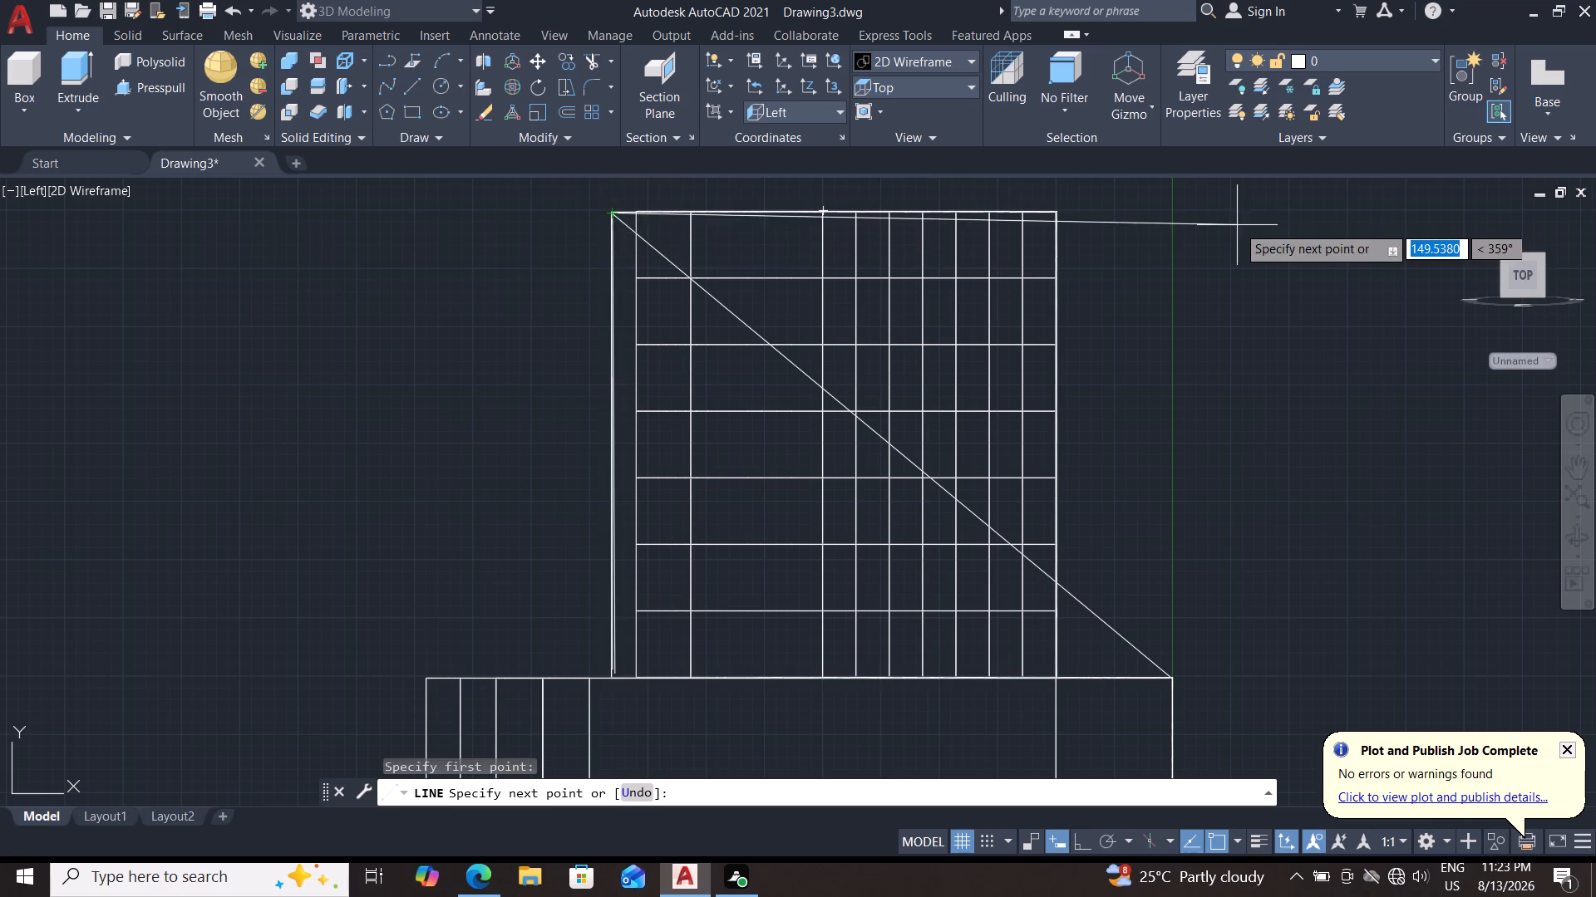
{"action": "left_click", "coordinate": [1053, 209]}
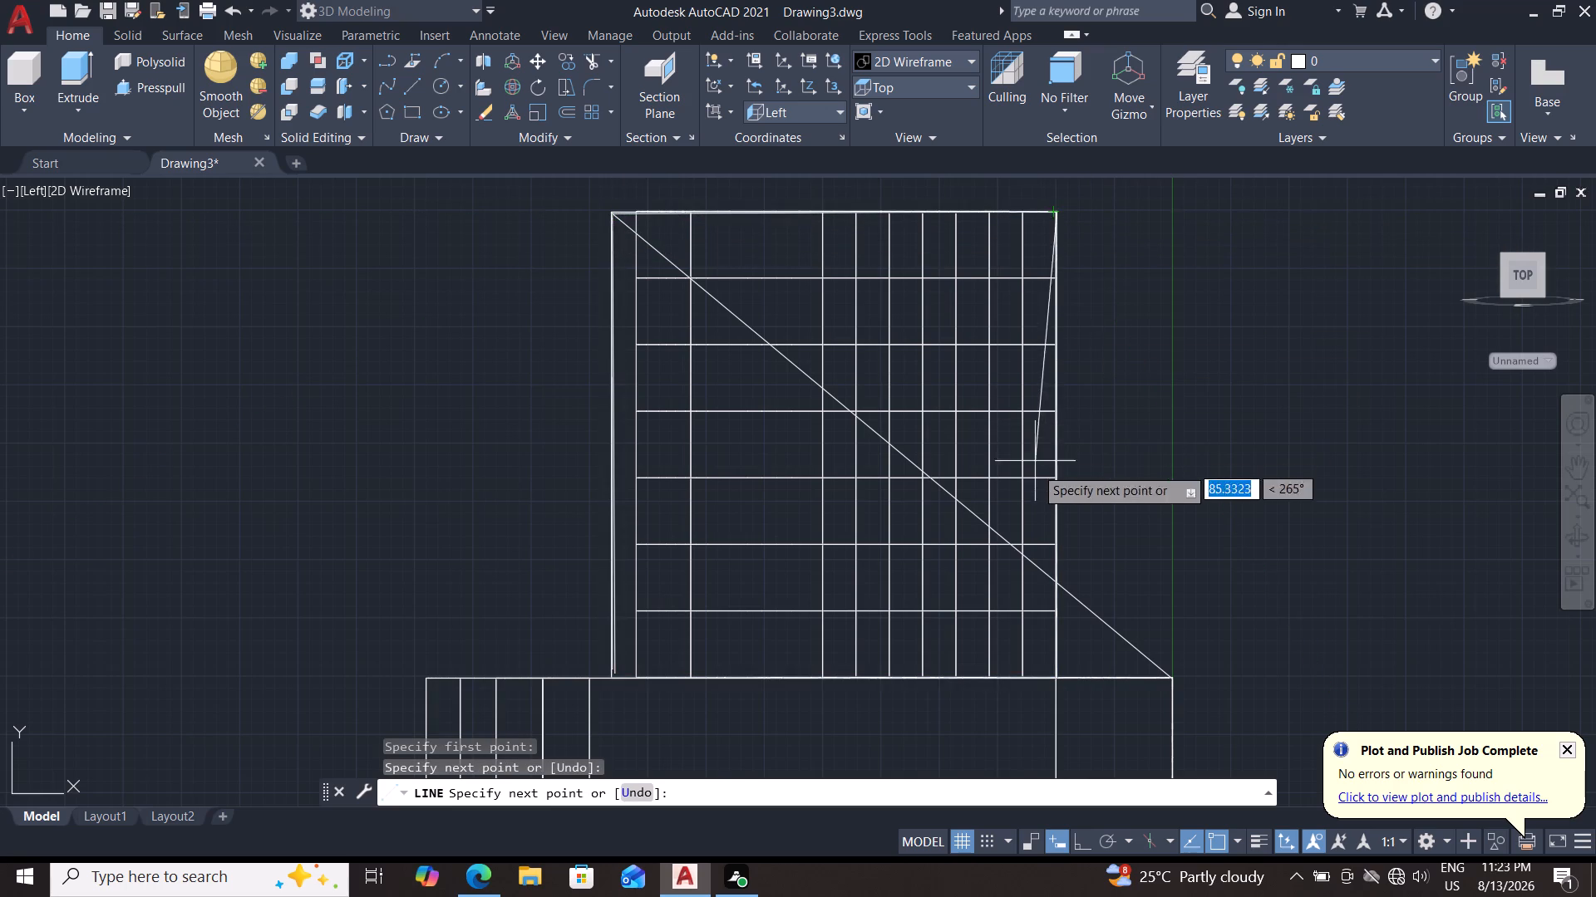
{"action": "left_click", "coordinate": [1061, 581]}
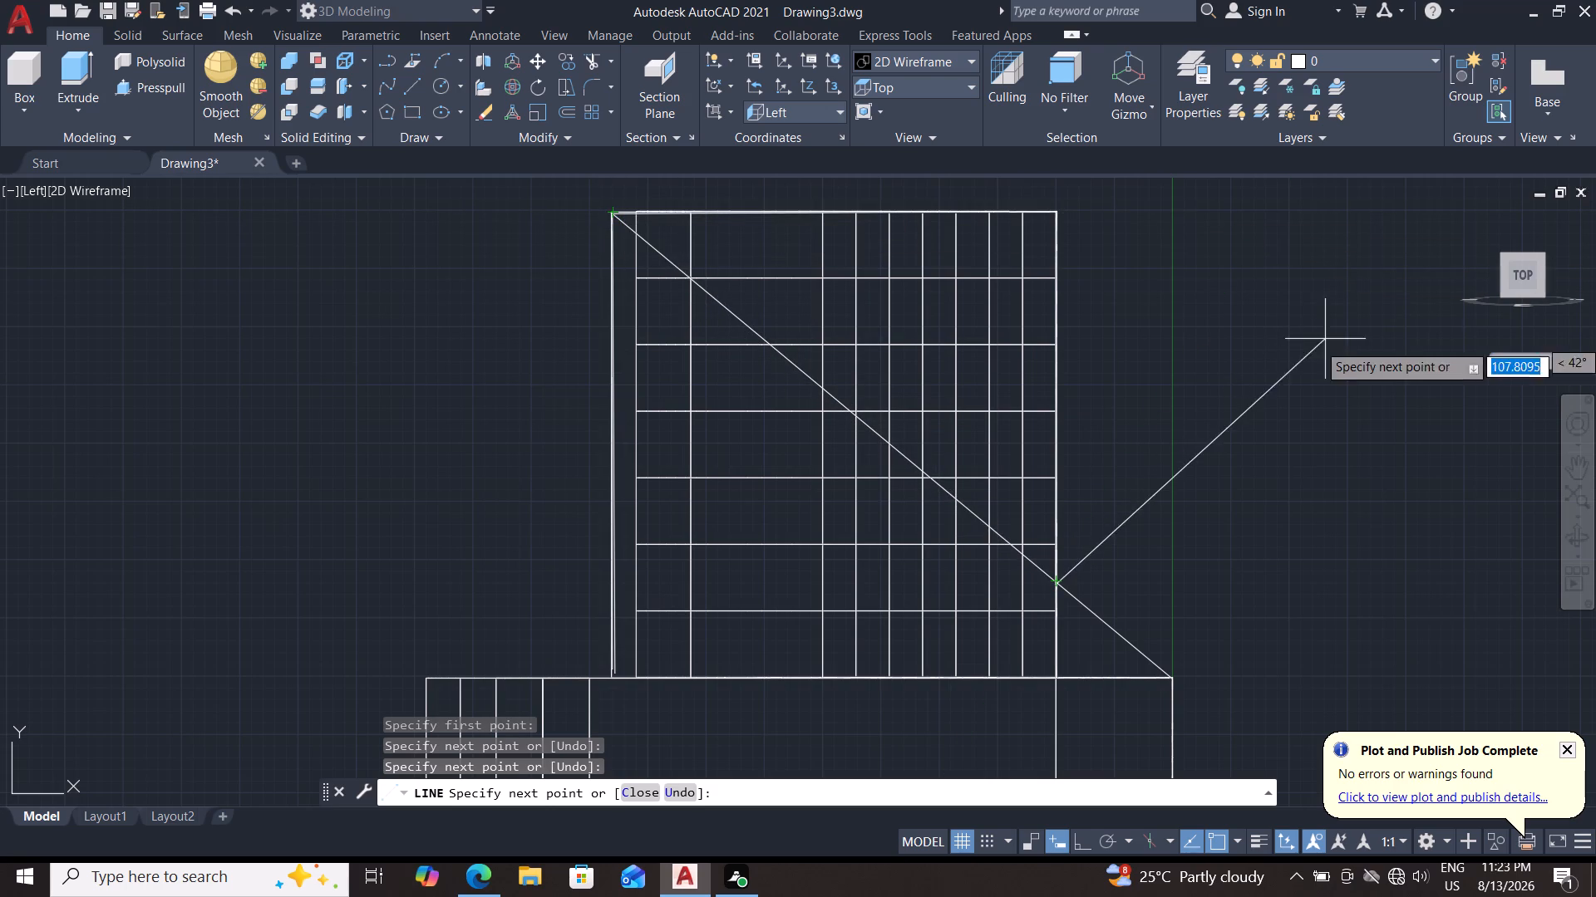
{"action": "right_click", "coordinate": [1259, 356]}
{"action": "right_click", "coordinate": [1259, 356]}
{"action": "double_click", "coordinate": [1284, 373]}
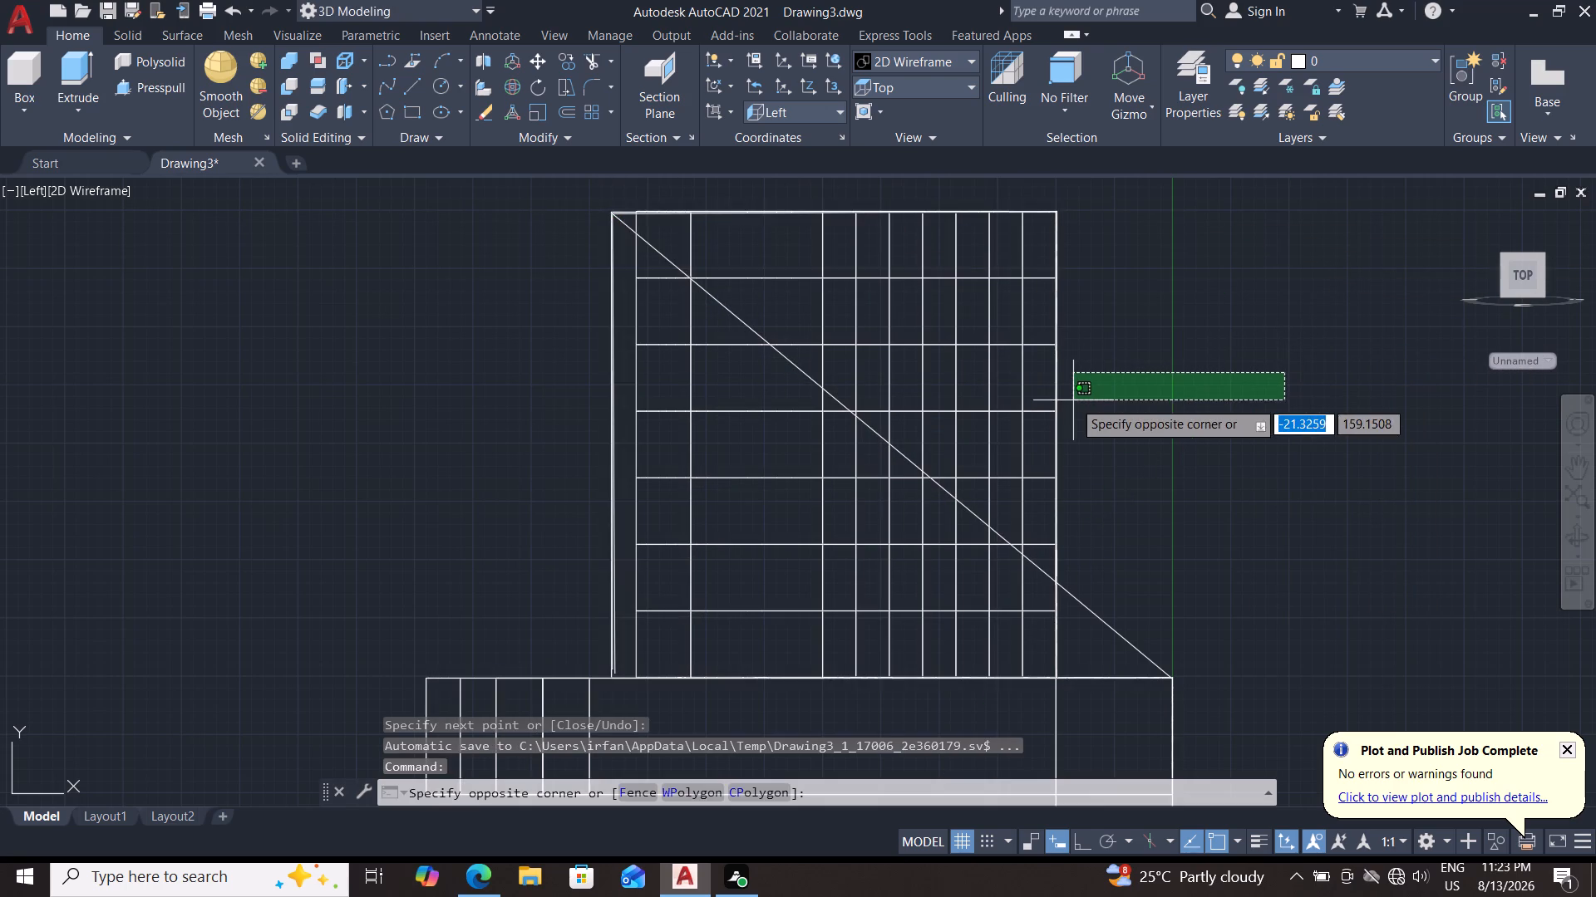
{"action": "left_click", "coordinate": [1073, 402]}
Join the block's side-edge line, top-edge line and the long diagonal line.
{"action": "left_click", "coordinate": [1056, 406]}
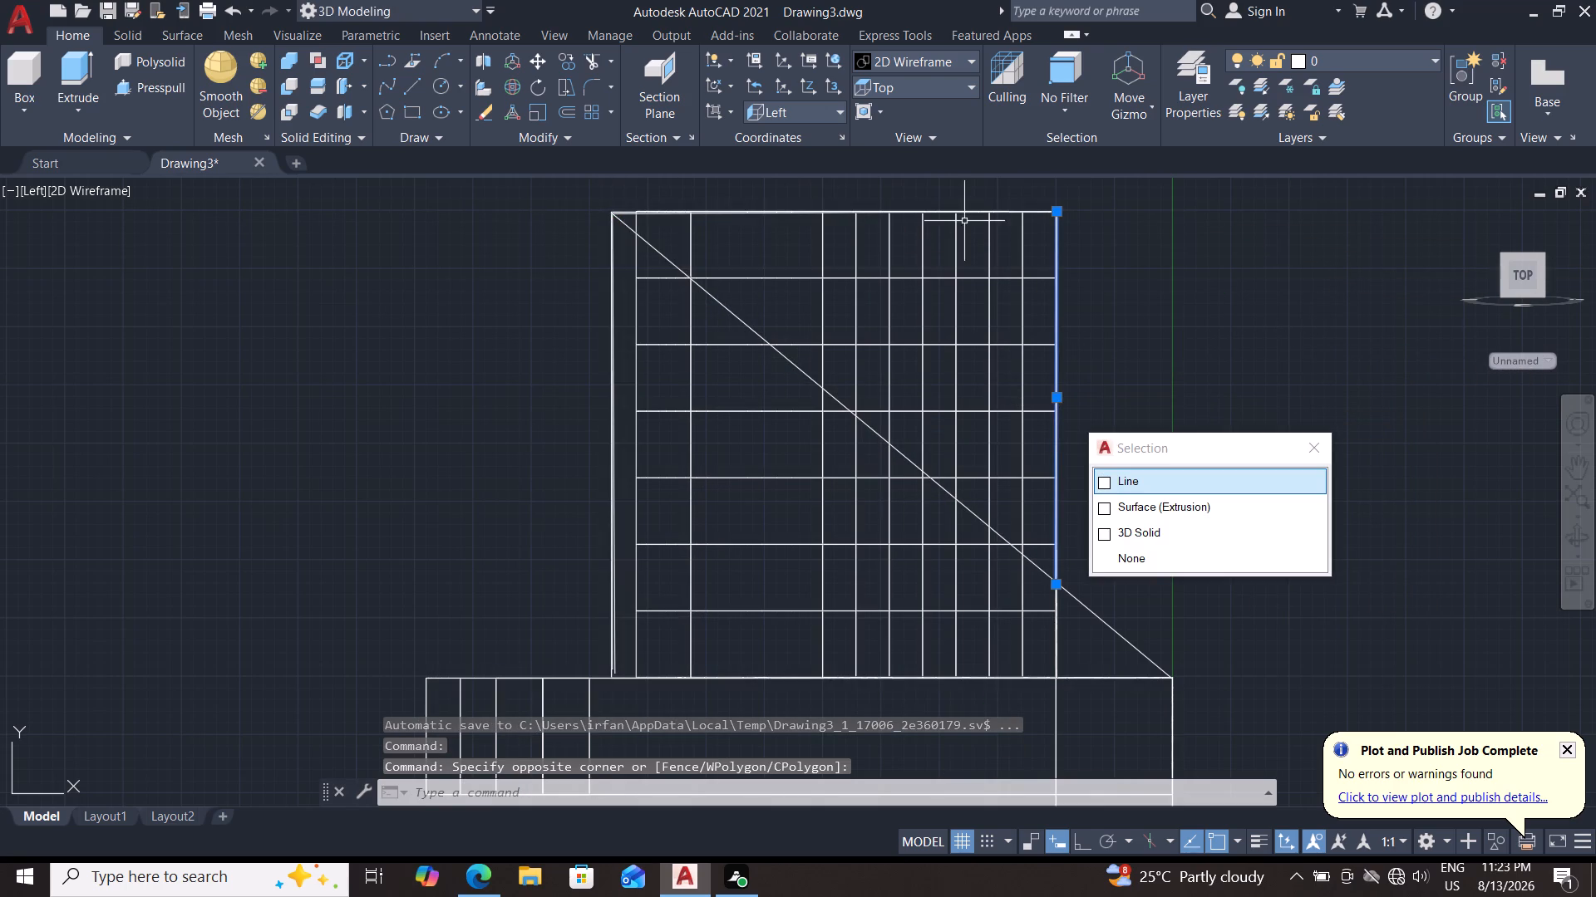
{"action": "double_click", "coordinate": [960, 214]}
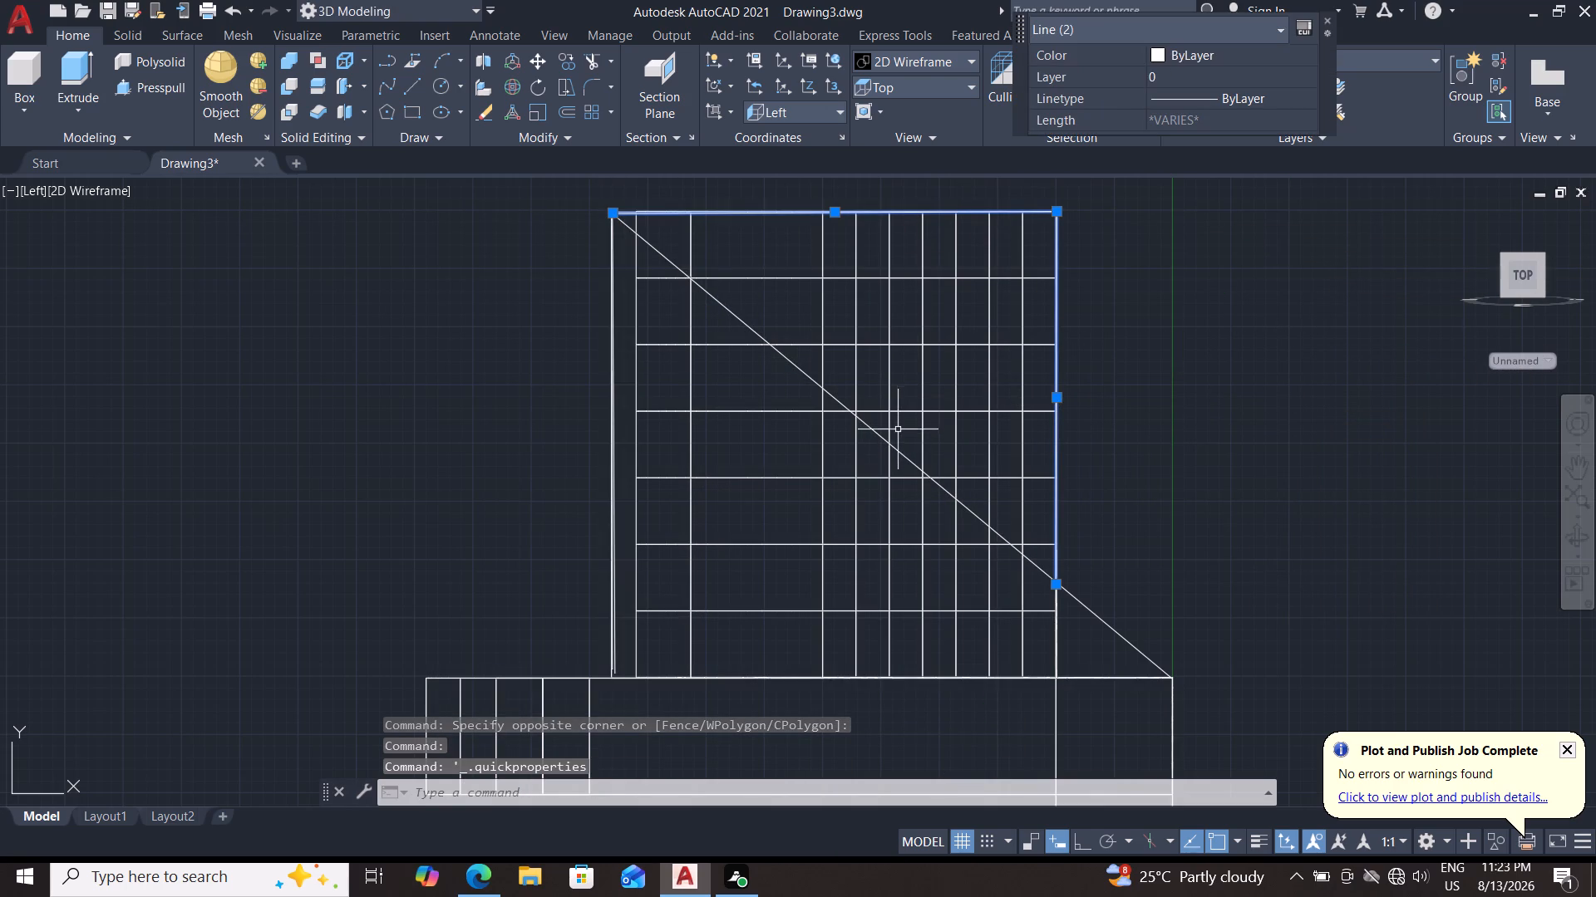
{"action": "double_click", "coordinate": [885, 439]}
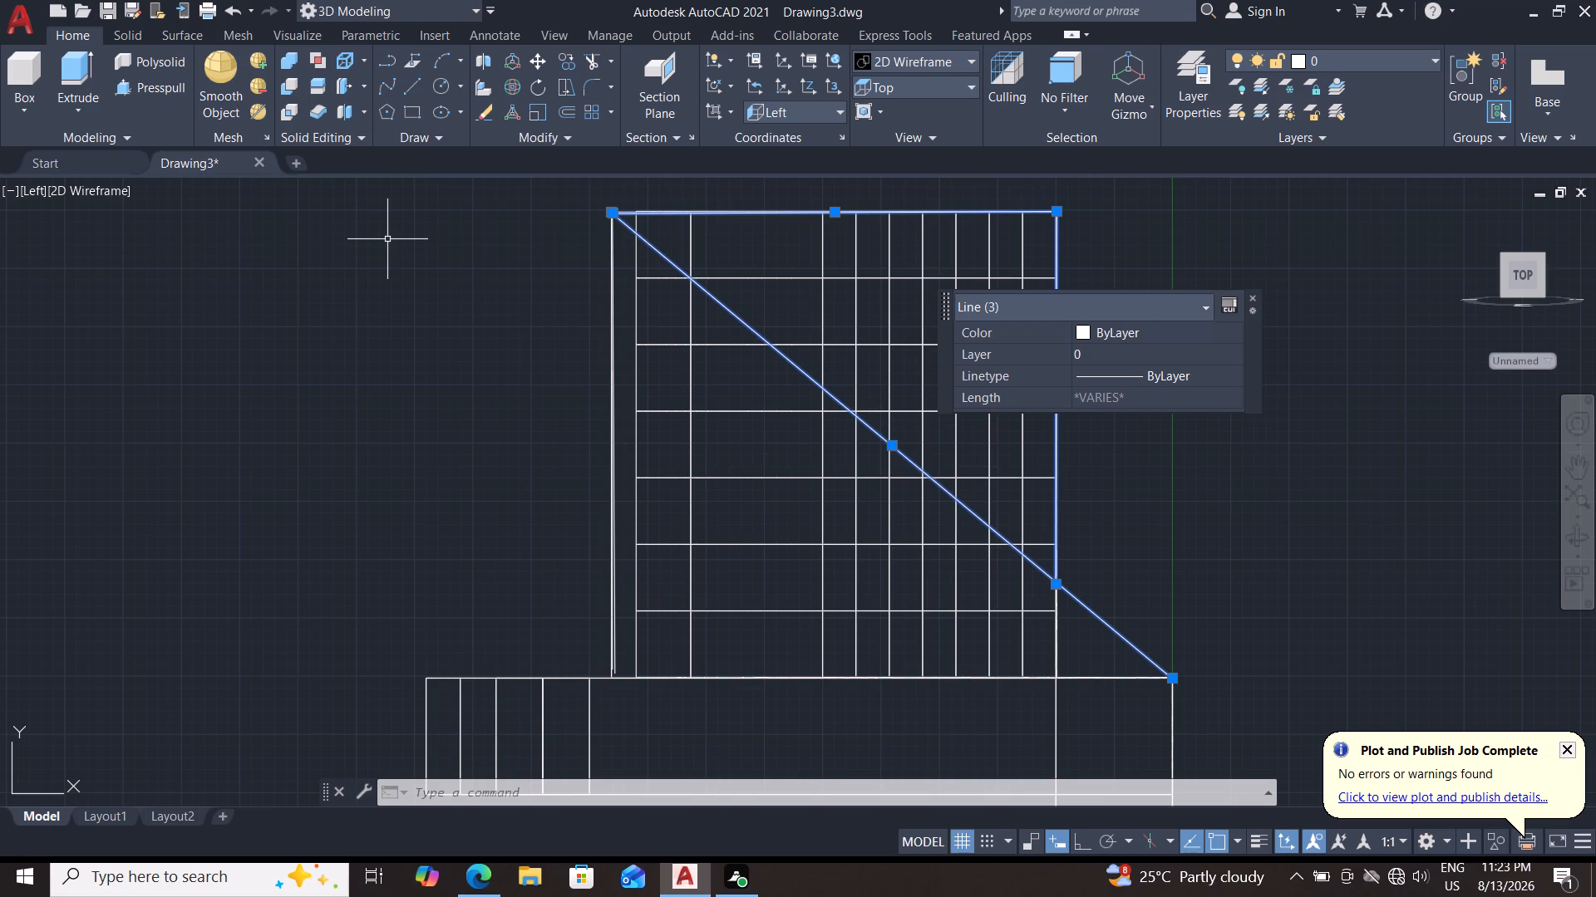
{"action": "key", "text": "j"}
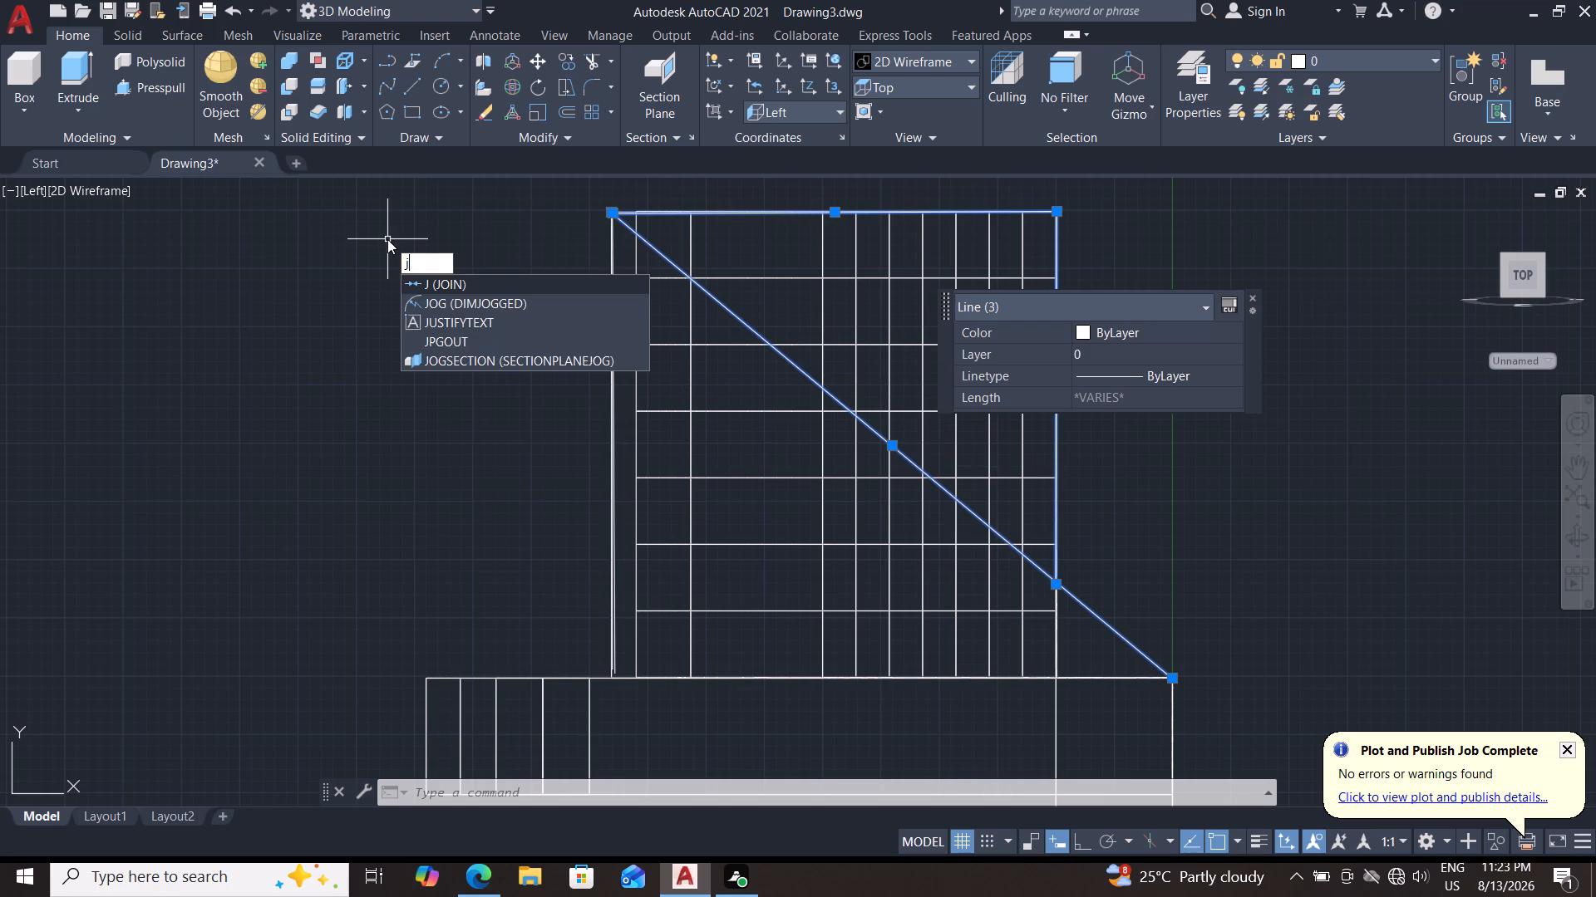
{"action": "key", "text": "Return"}
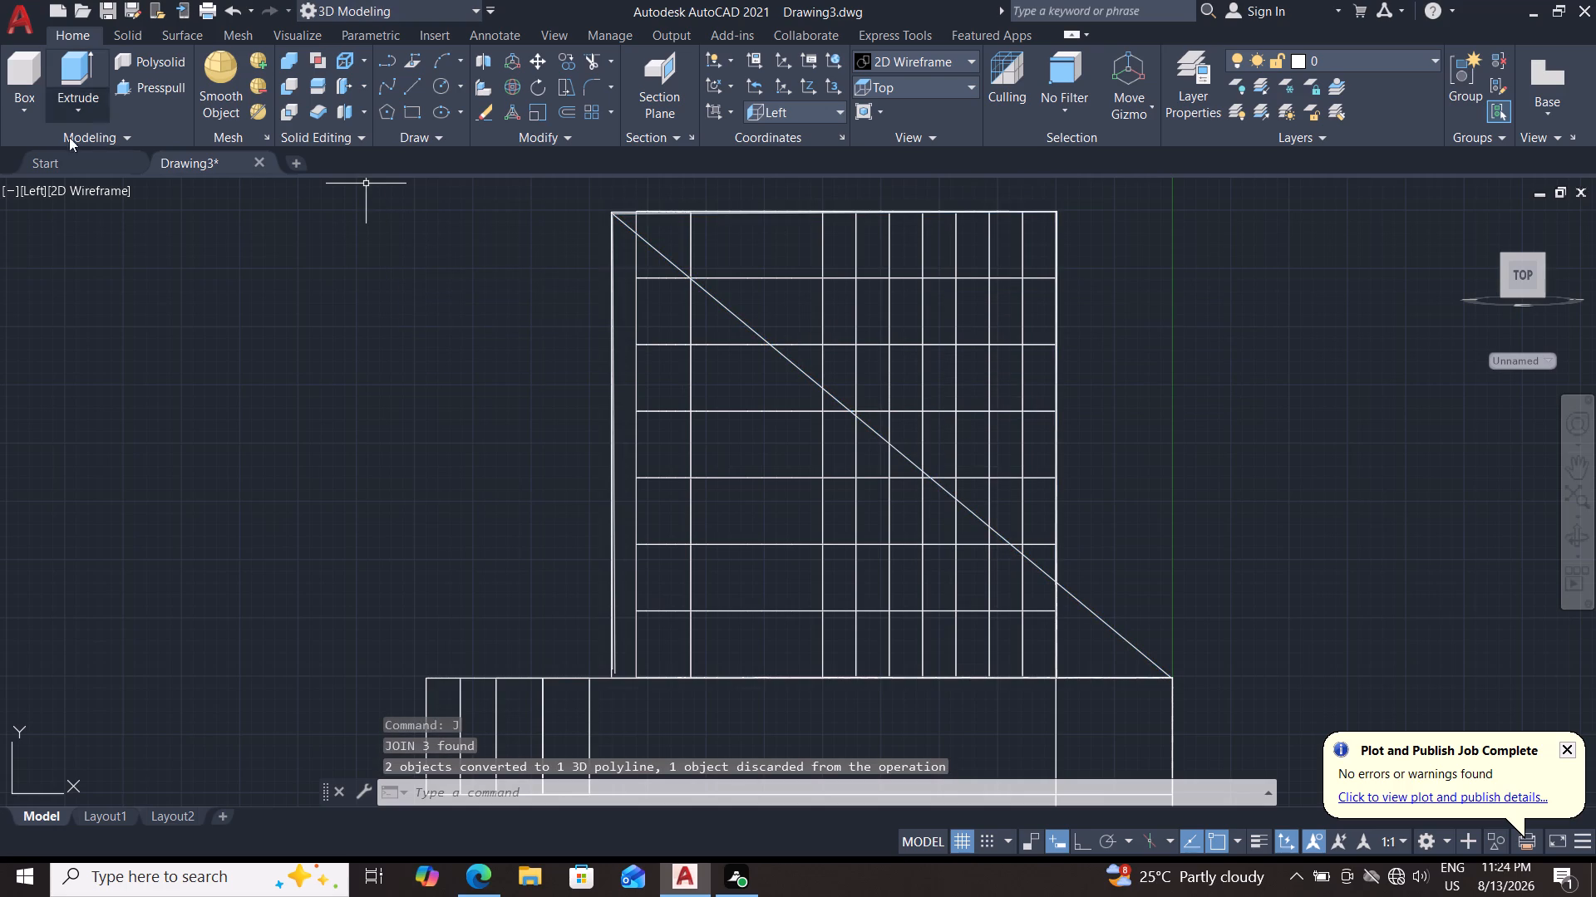
Draw a sloped line from the block's top corner to the lower end of the side-edge line, closing the triangular profile.
{"action": "left_click", "coordinate": [165, 92]}
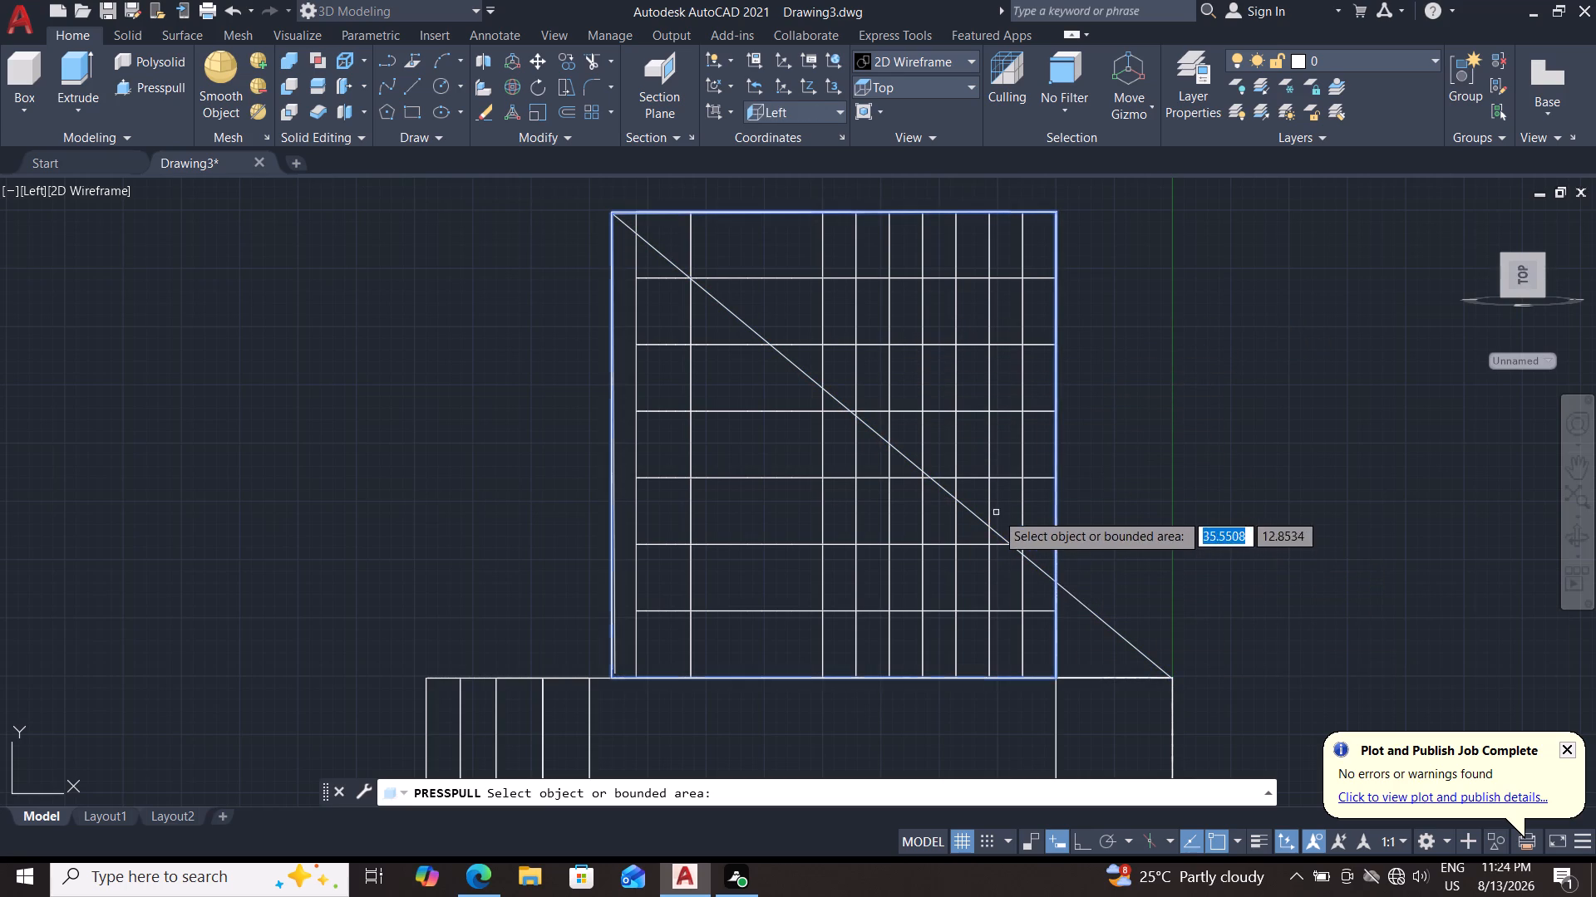
{"action": "left_click", "coordinate": [412, 84]}
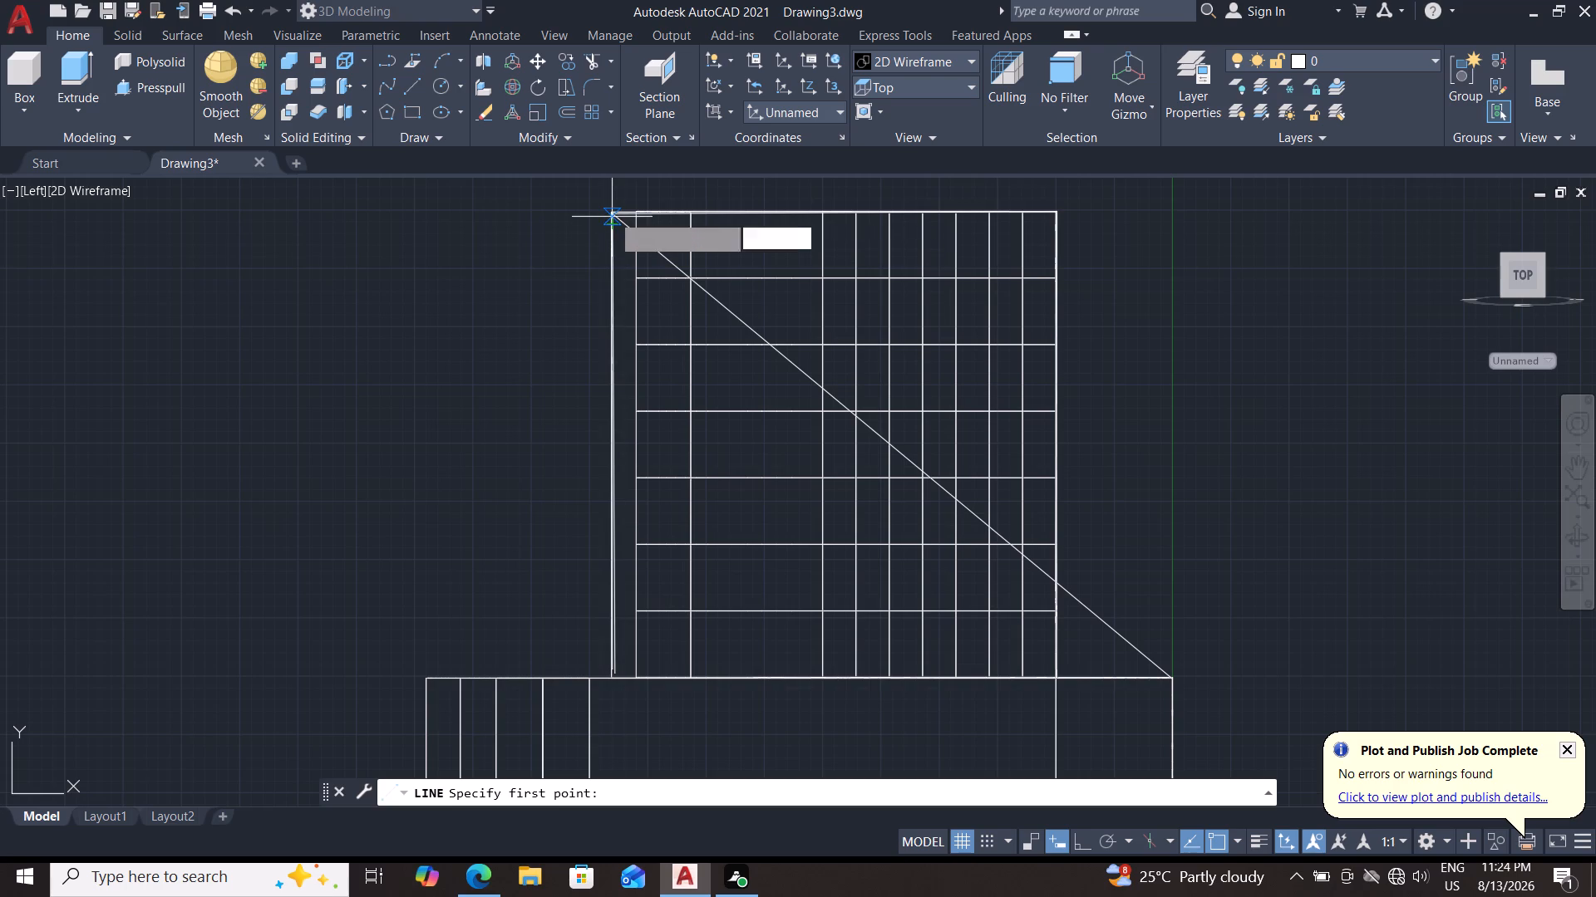
{"action": "left_click", "coordinate": [613, 212]}
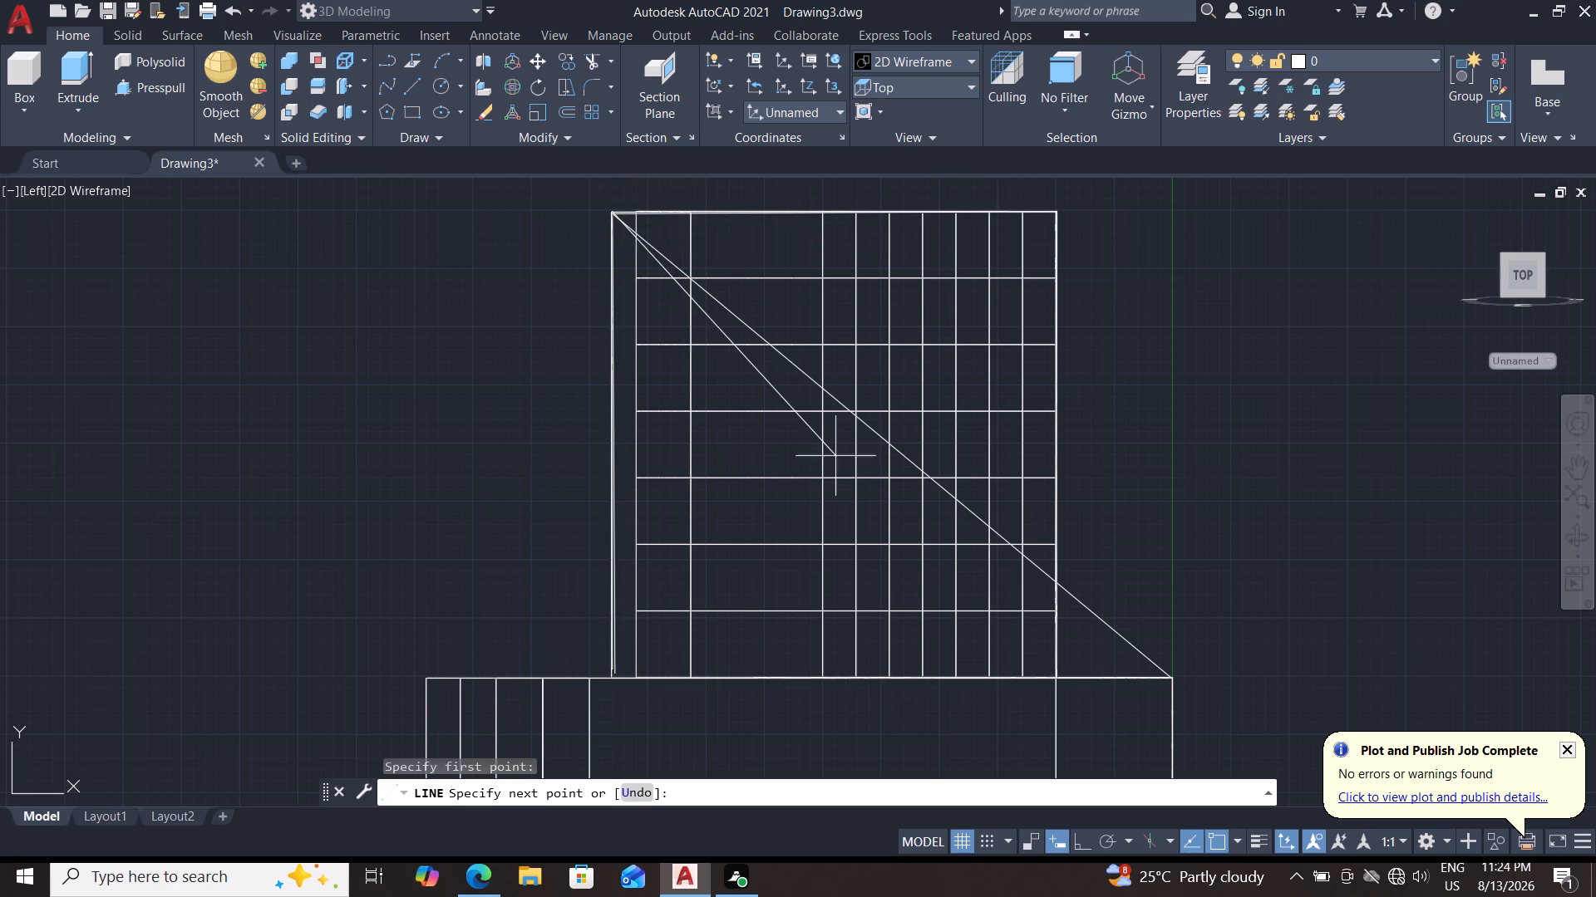
{"action": "left_click", "coordinate": [1056, 586]}
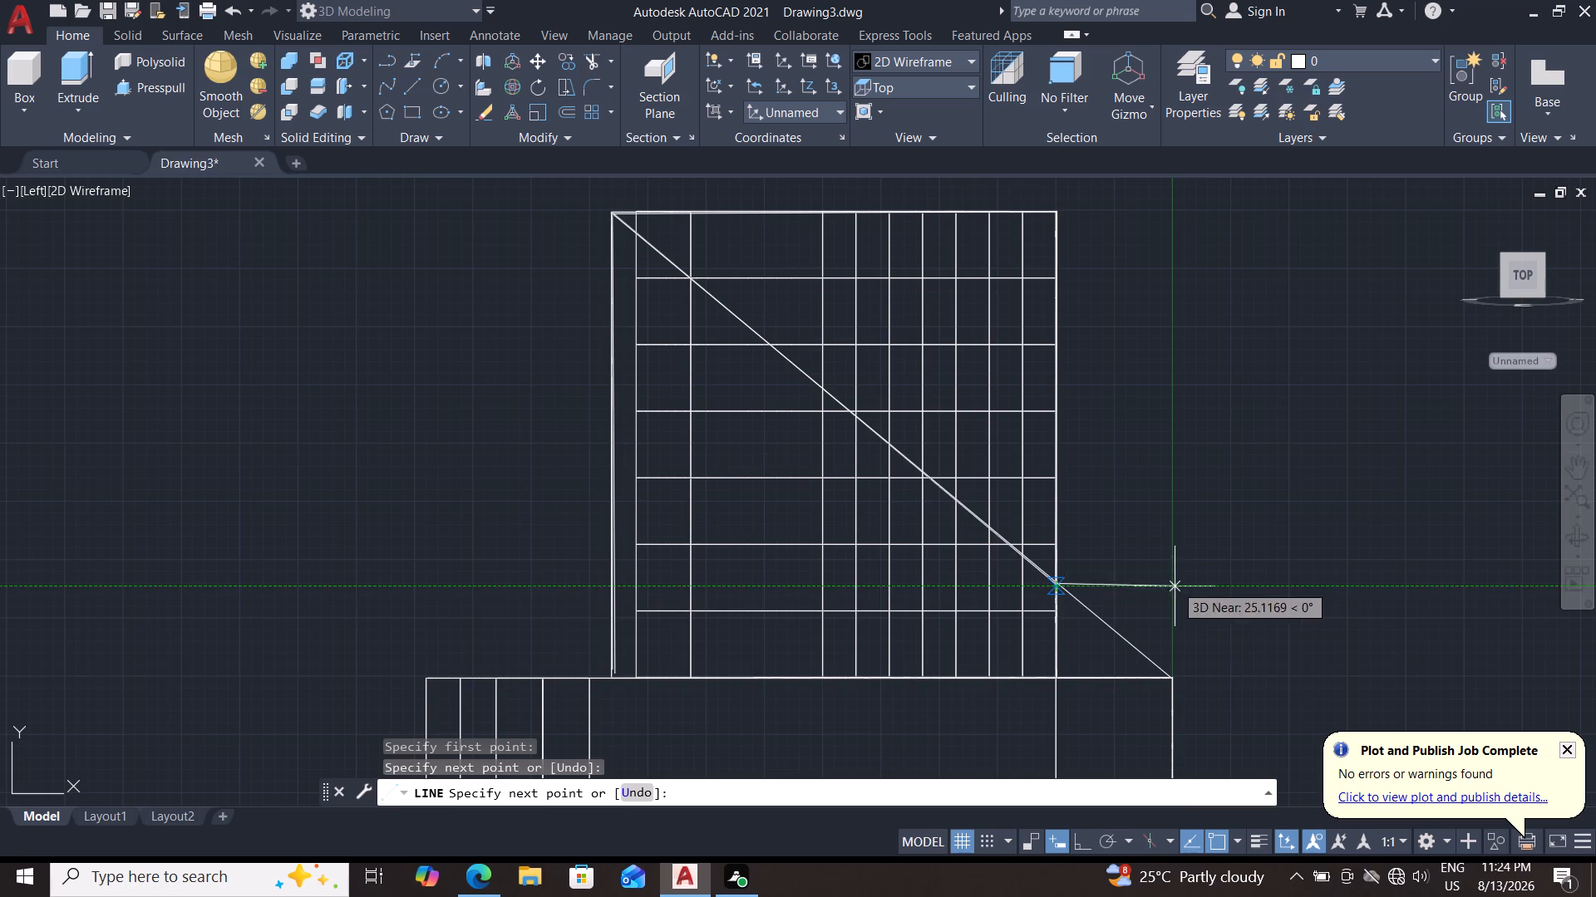
{"action": "right_click", "coordinate": [1173, 561]}
{"action": "left_click", "coordinate": [1200, 576]}
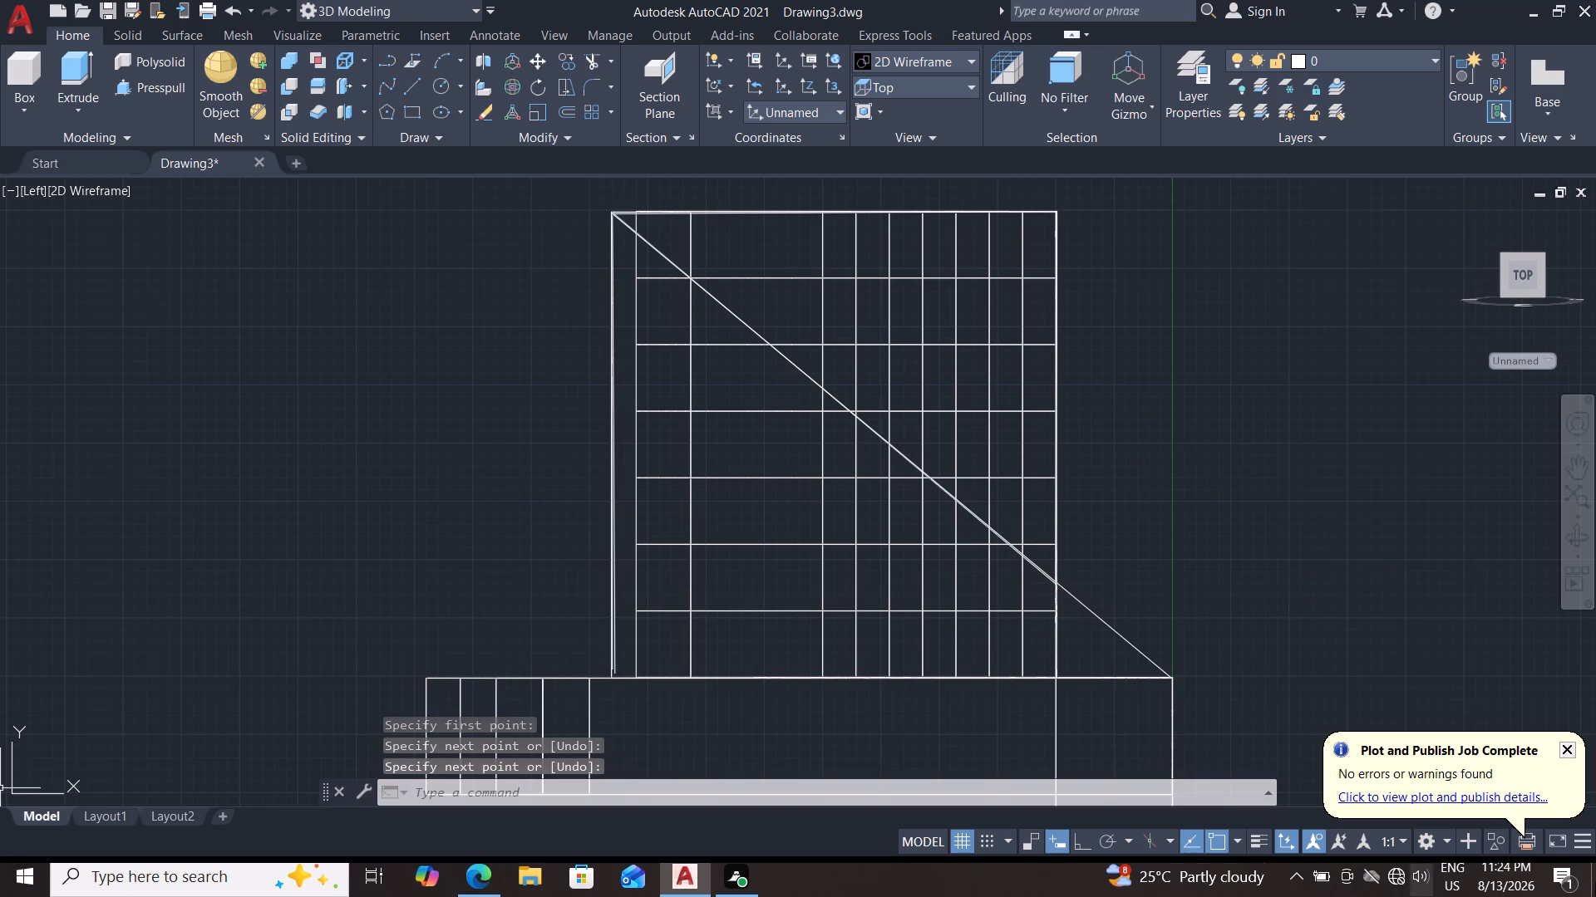
Presspull the triangular area above the sloped line across the block to about its opposite face.
{"action": "middle_click_drag", "start_coordinate": [1296, 431], "coordinate": [1255, 473], "text": "shift"}
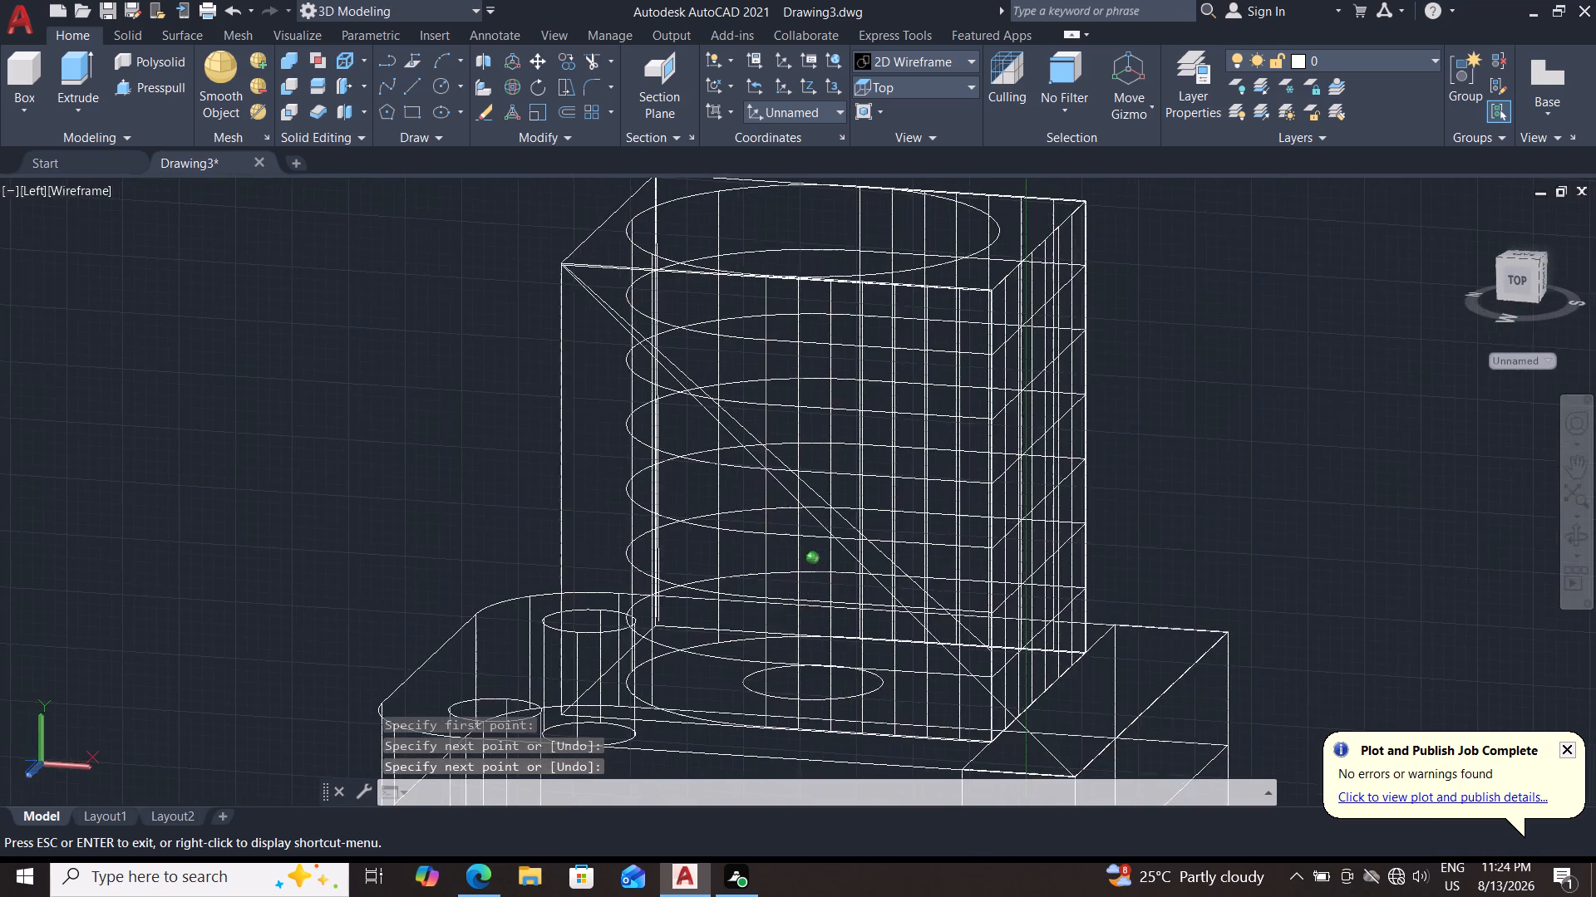
{"action": "middle_click_drag", "start_coordinate": [1255, 473], "coordinate": [1256, 473], "text": "shift"}
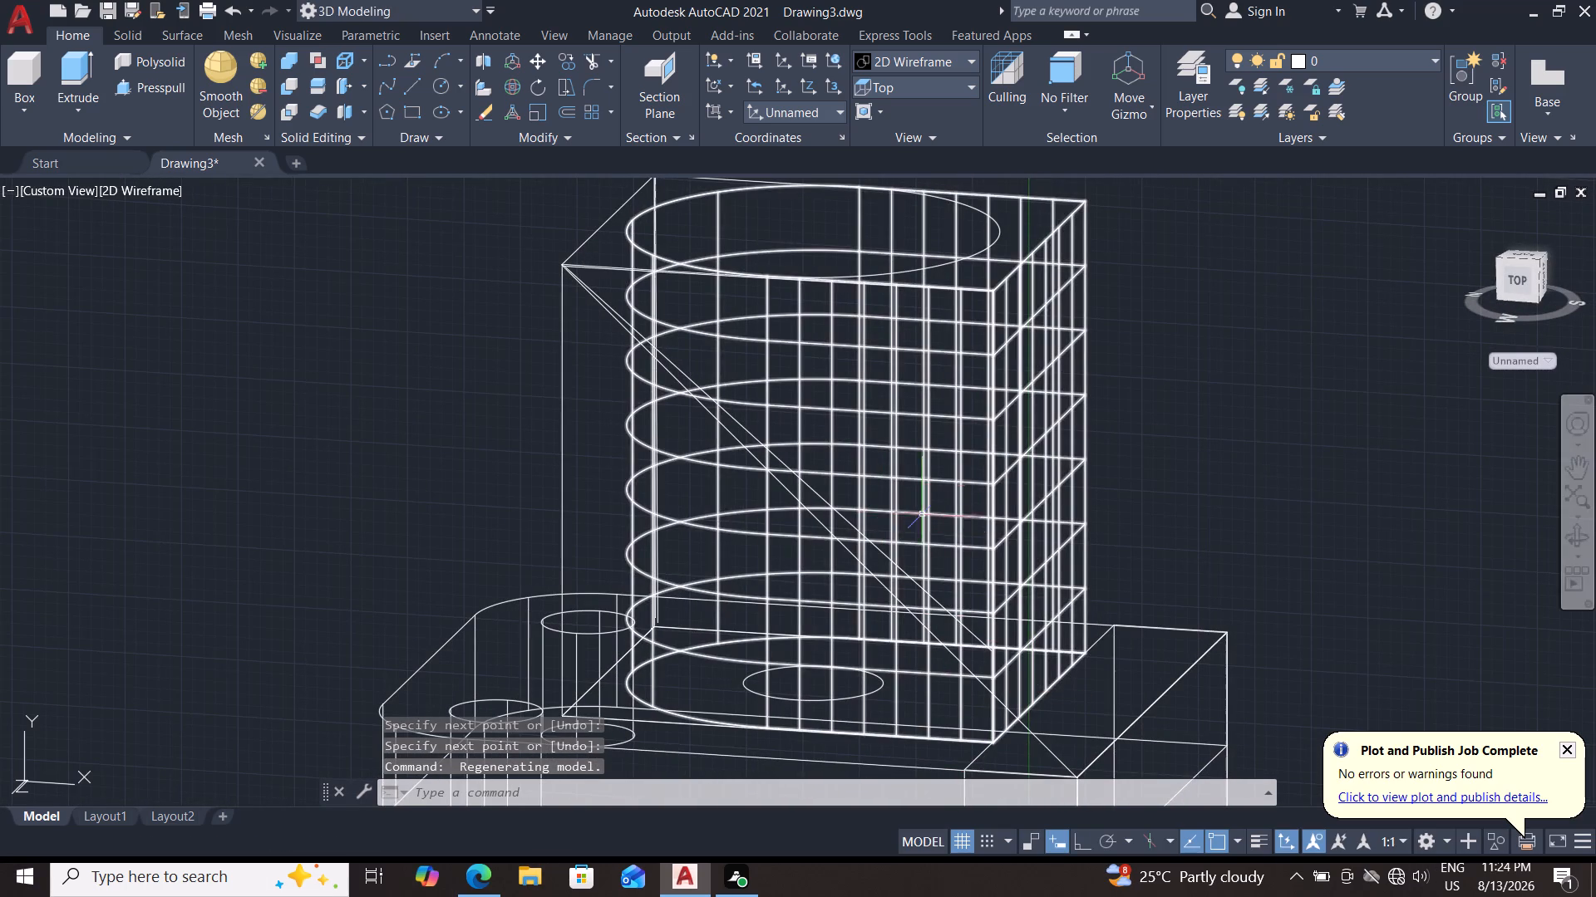
{"action": "left_click", "coordinate": [152, 91]}
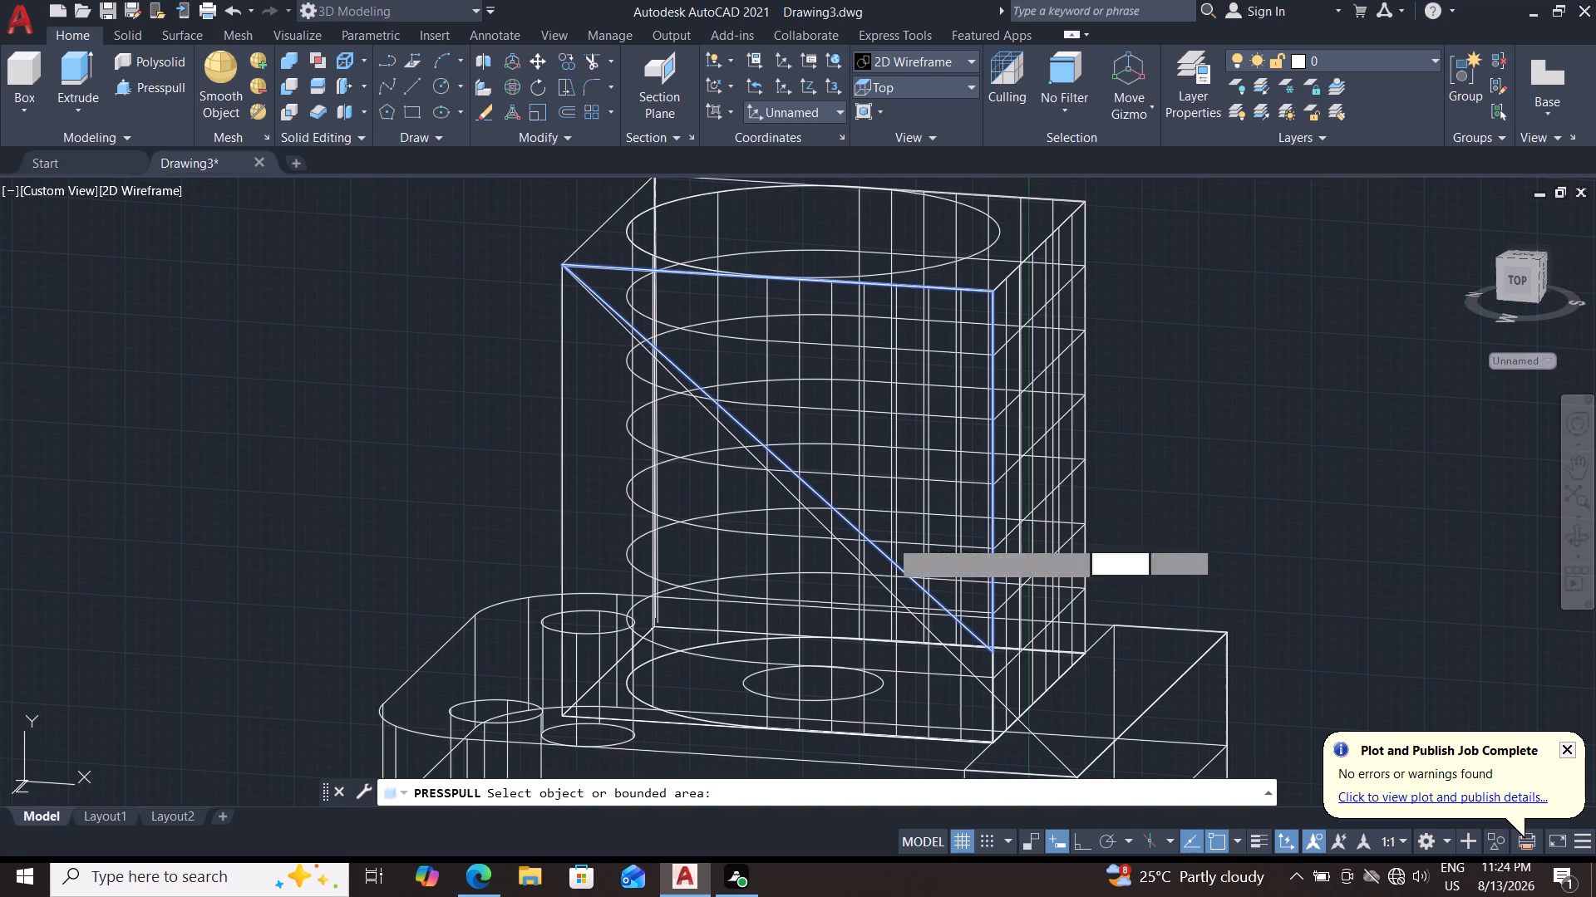
{"action": "left_click", "coordinate": [883, 496]}
{"action": "left_click", "coordinate": [1371, 457]}
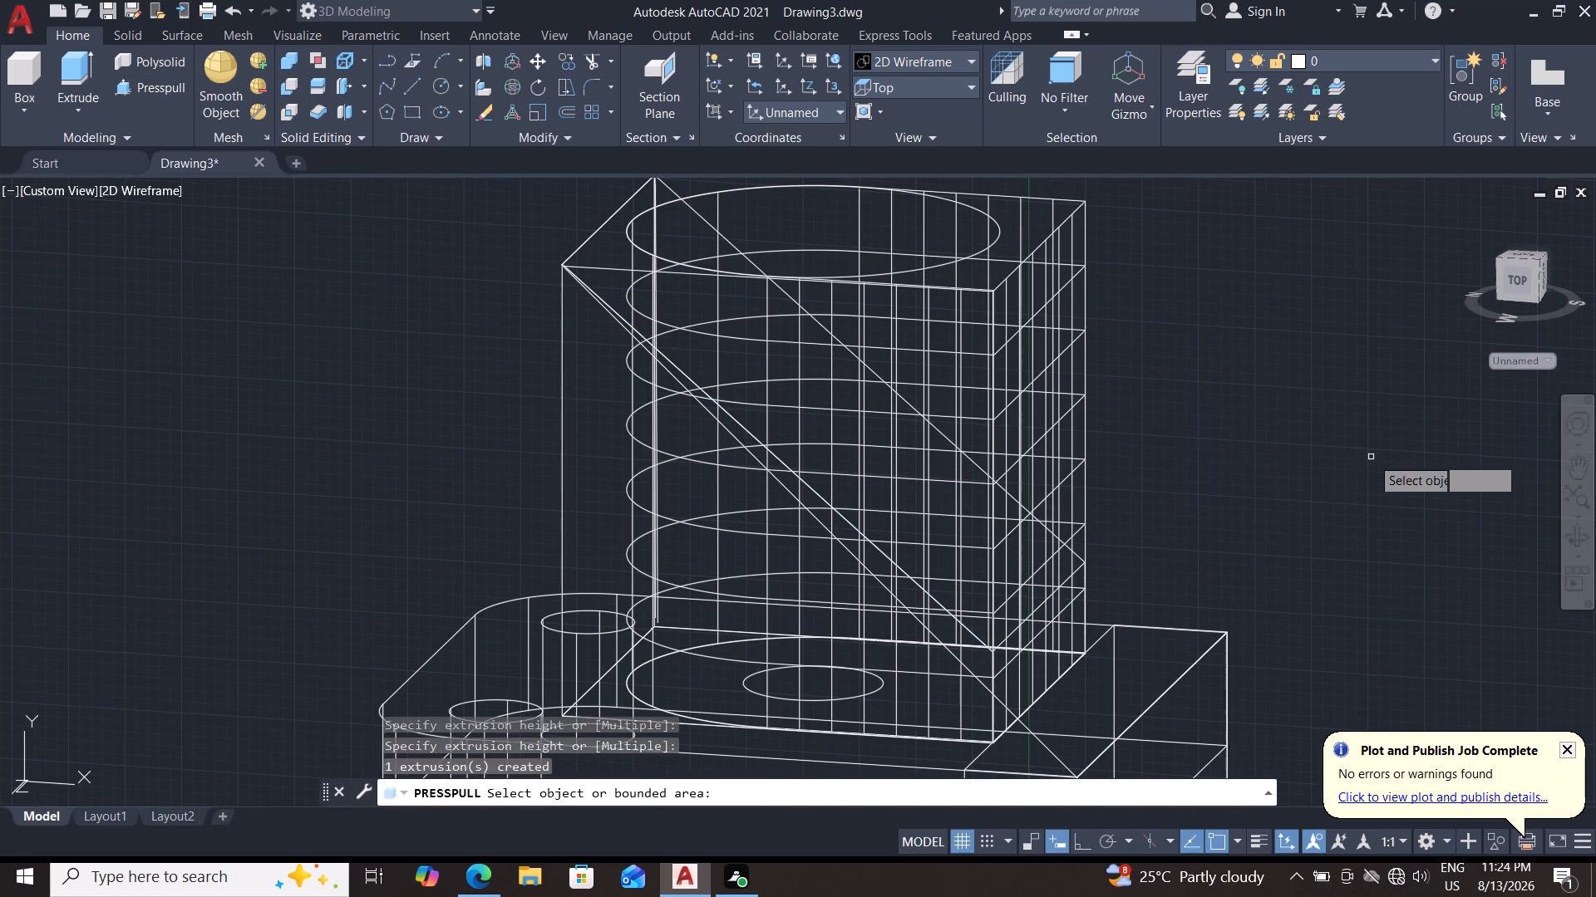
Display the model in the Shades of Gray visual style and view the block's faces from several sides.
{"action": "key", "text": "Escape"}
{"action": "left_click", "coordinate": [158, 194]}
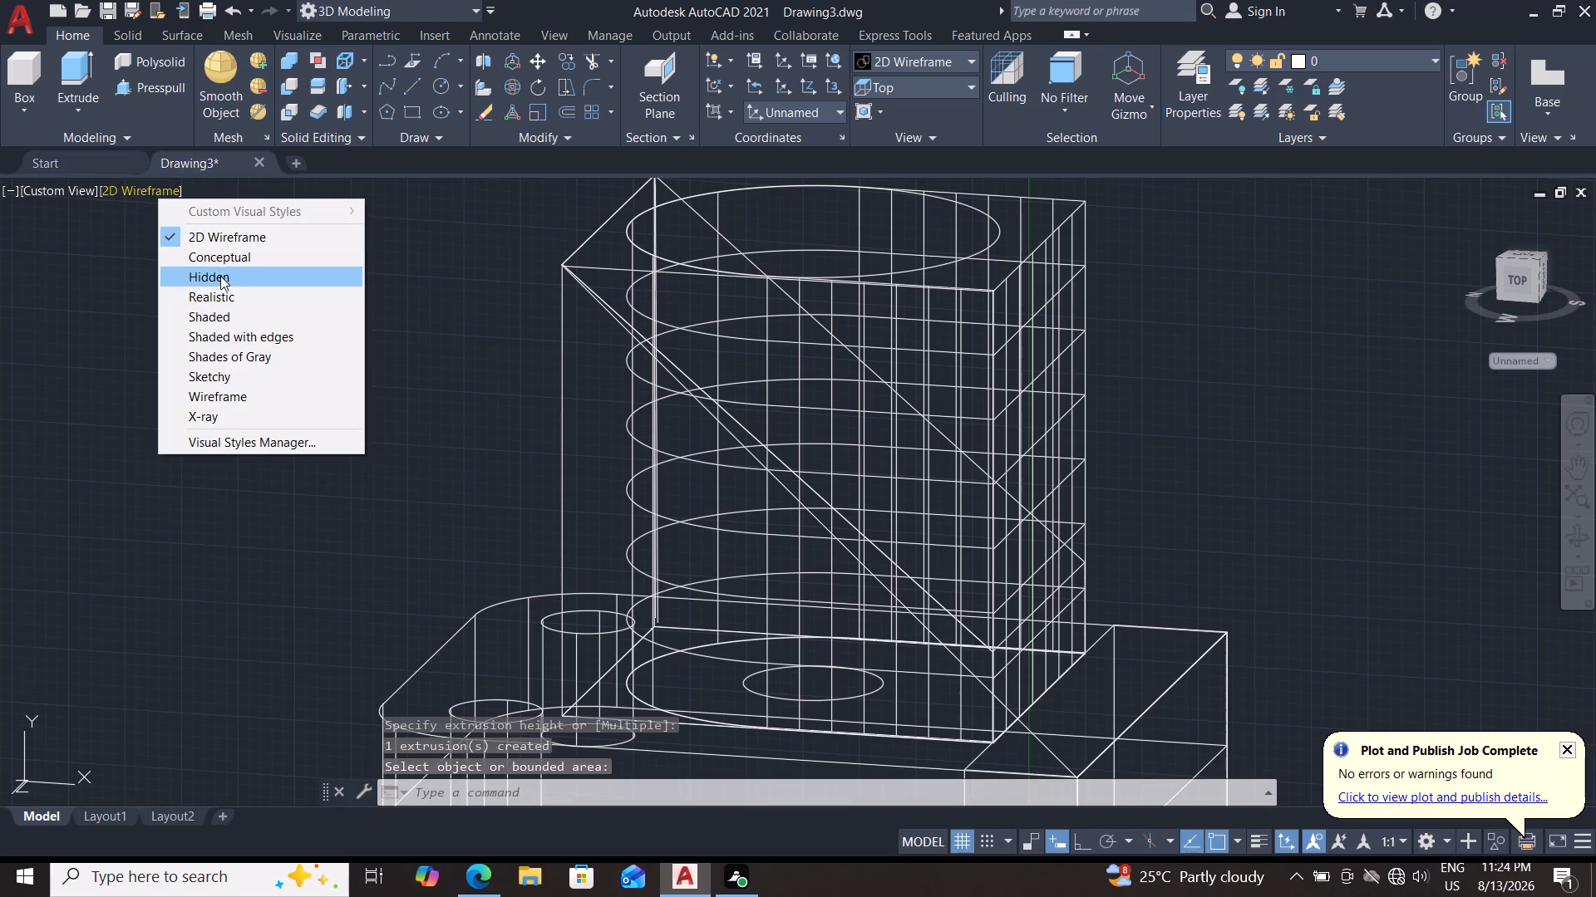
{"action": "left_click", "coordinate": [214, 351]}
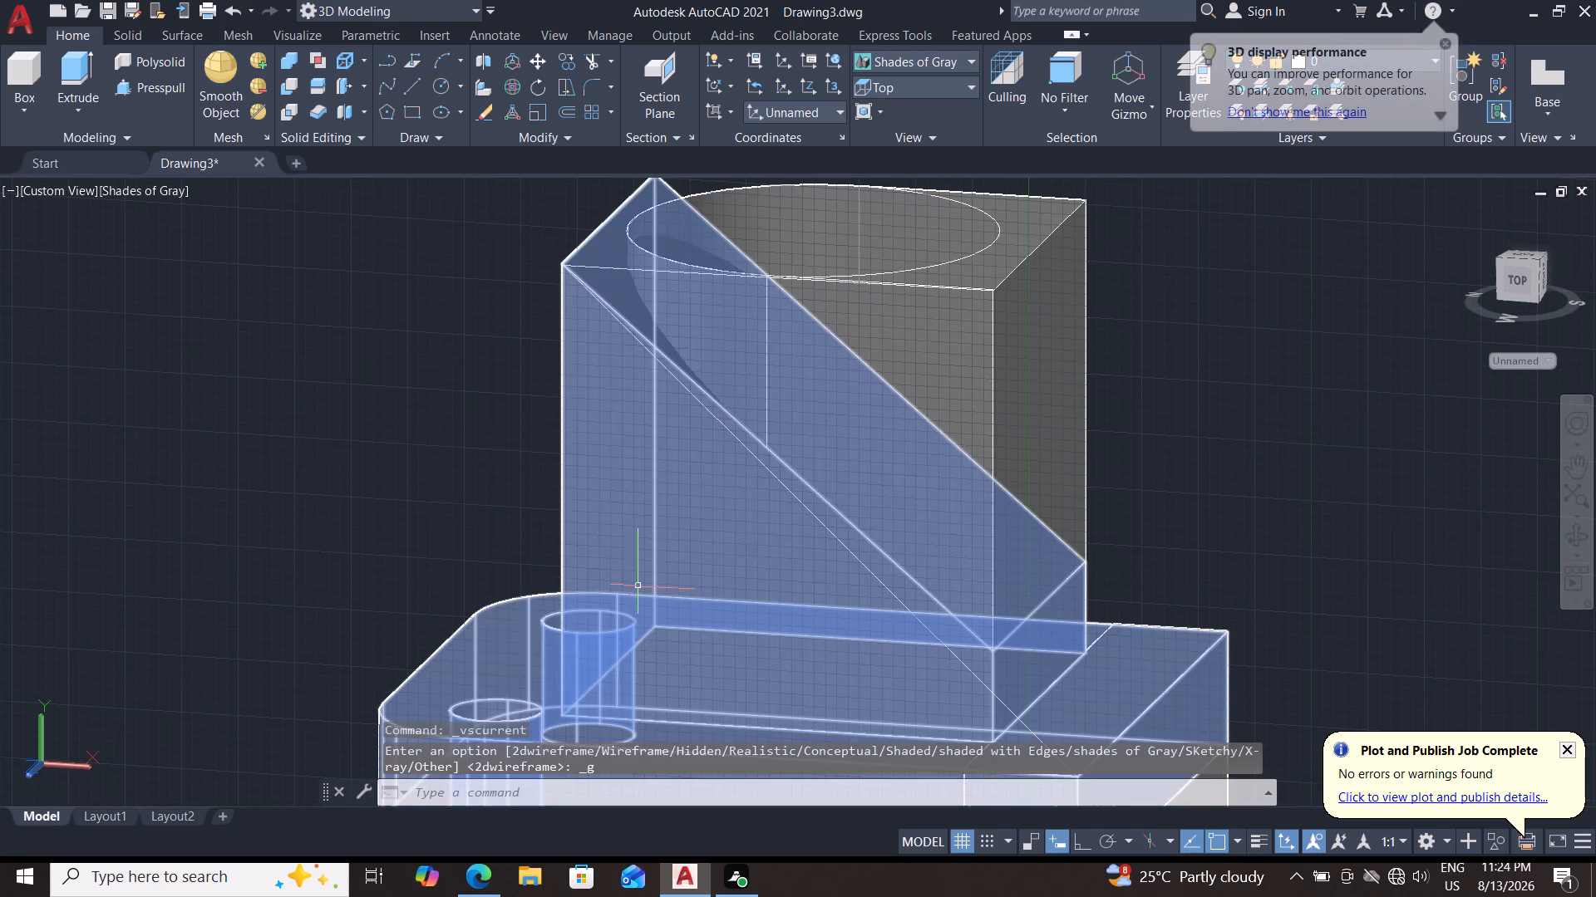
{"action": "middle_click_drag", "start_coordinate": [1165, 471], "coordinate": [958, 459]}
{"action": "middle_click_drag", "start_coordinate": [1079, 374], "coordinate": [929, 359], "text": "shift"}
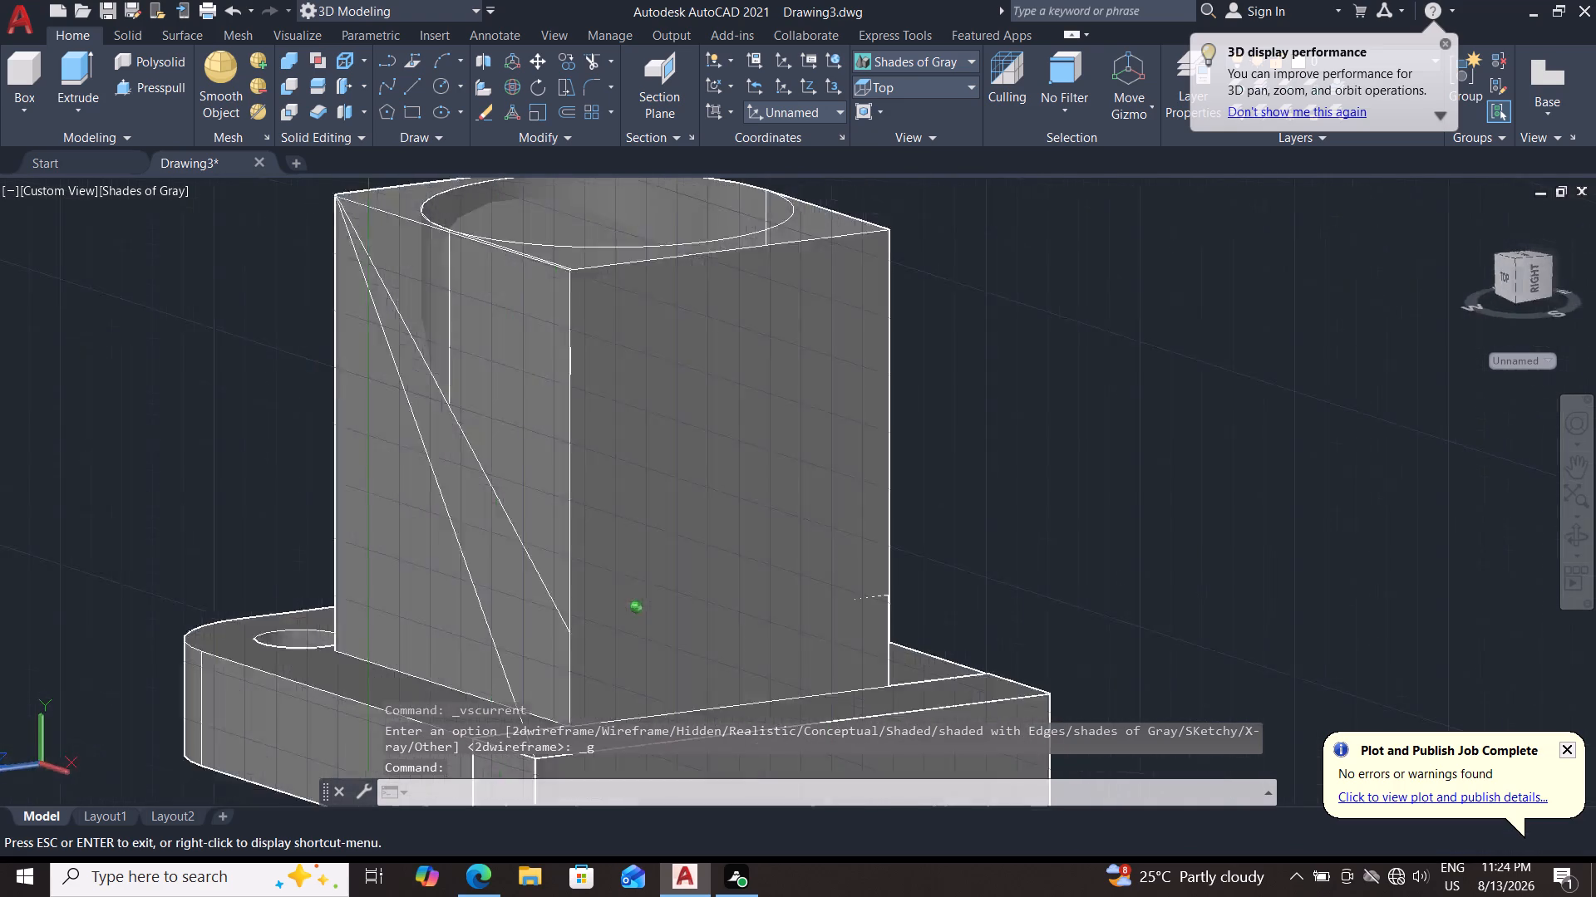
{"action": "middle_click_drag", "start_coordinate": [929, 359], "coordinate": [658, 365], "text": "shift"}
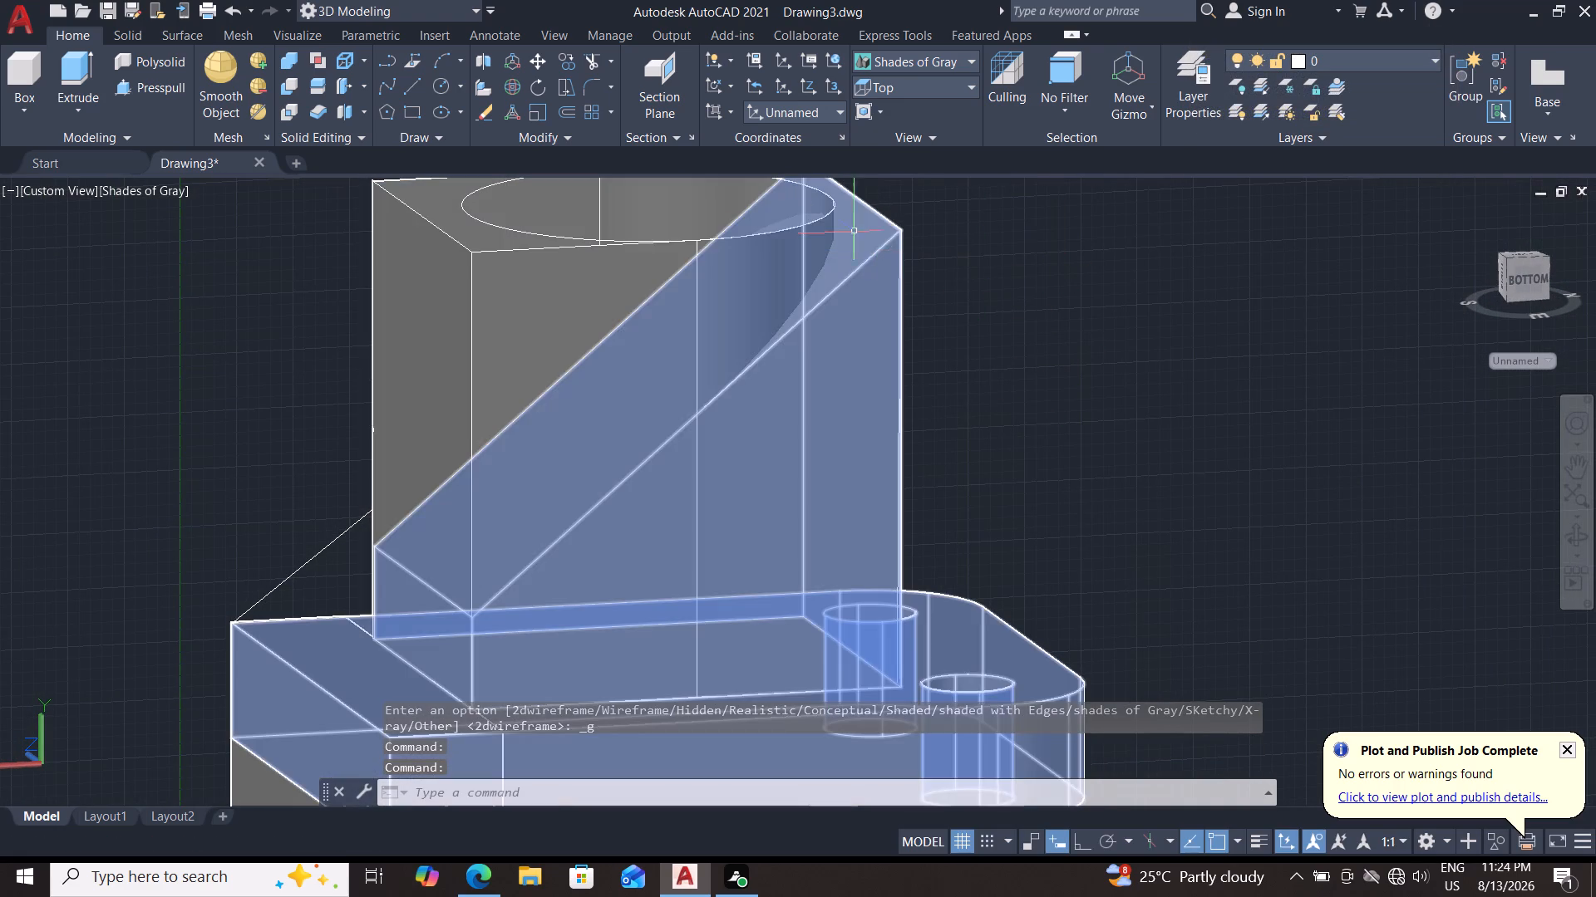
Set the model to the preset Right view.
{"action": "double_click", "coordinate": [928, 82]}
{"action": "double_click", "coordinate": [941, 94]}
{"action": "double_click", "coordinate": [943, 81]}
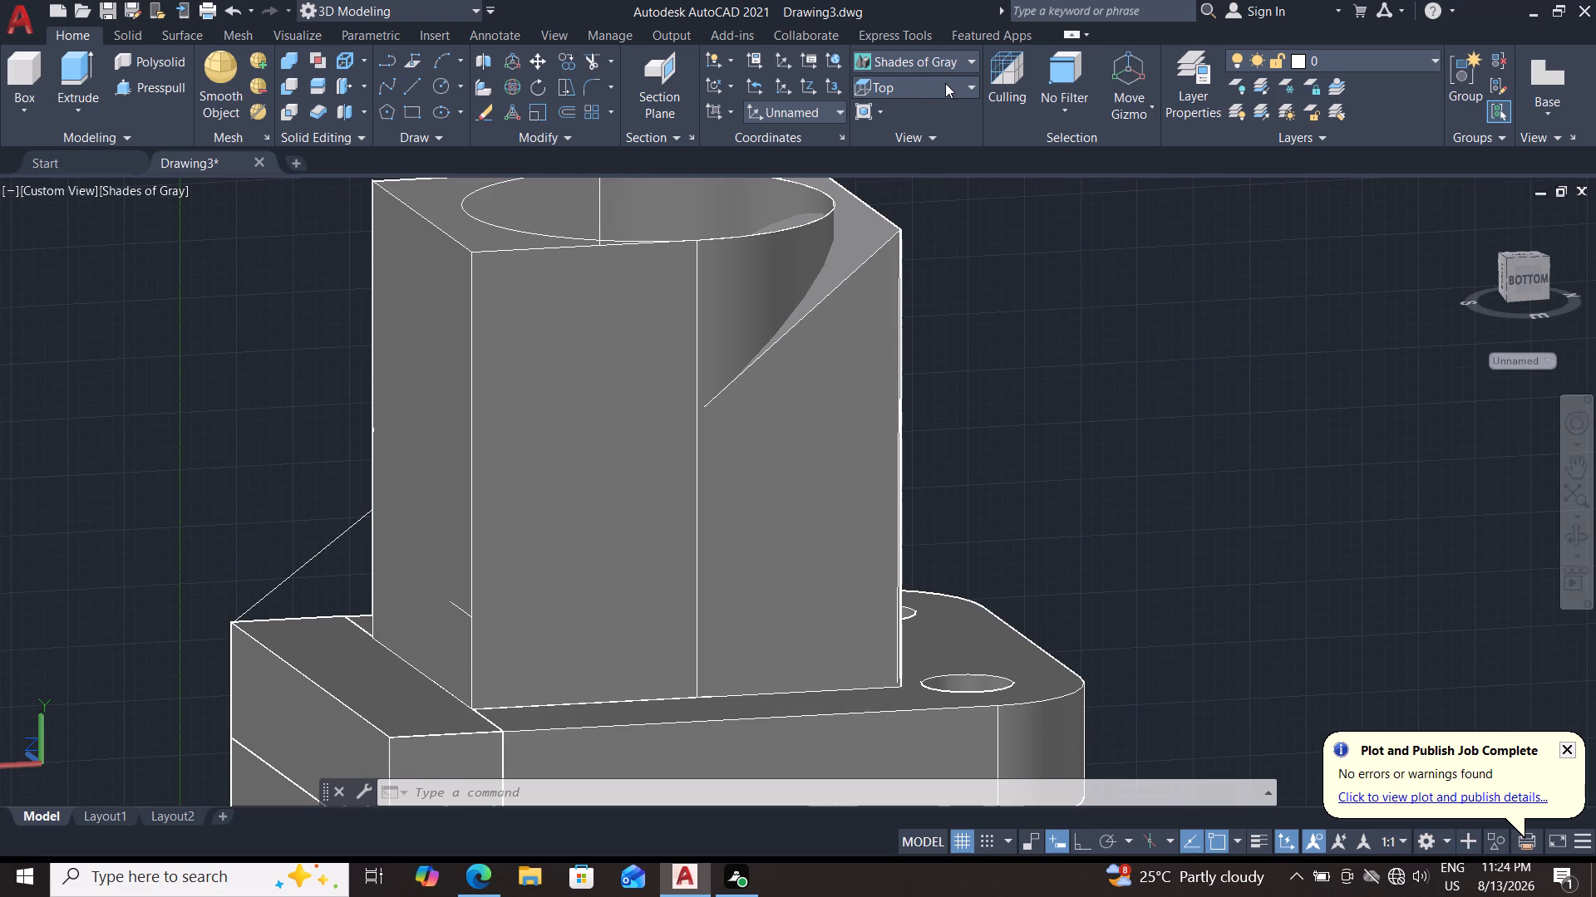
{"action": "double_click", "coordinate": [948, 87]}
{"action": "double_click", "coordinate": [953, 93]}
{"action": "double_click", "coordinate": [972, 94]}
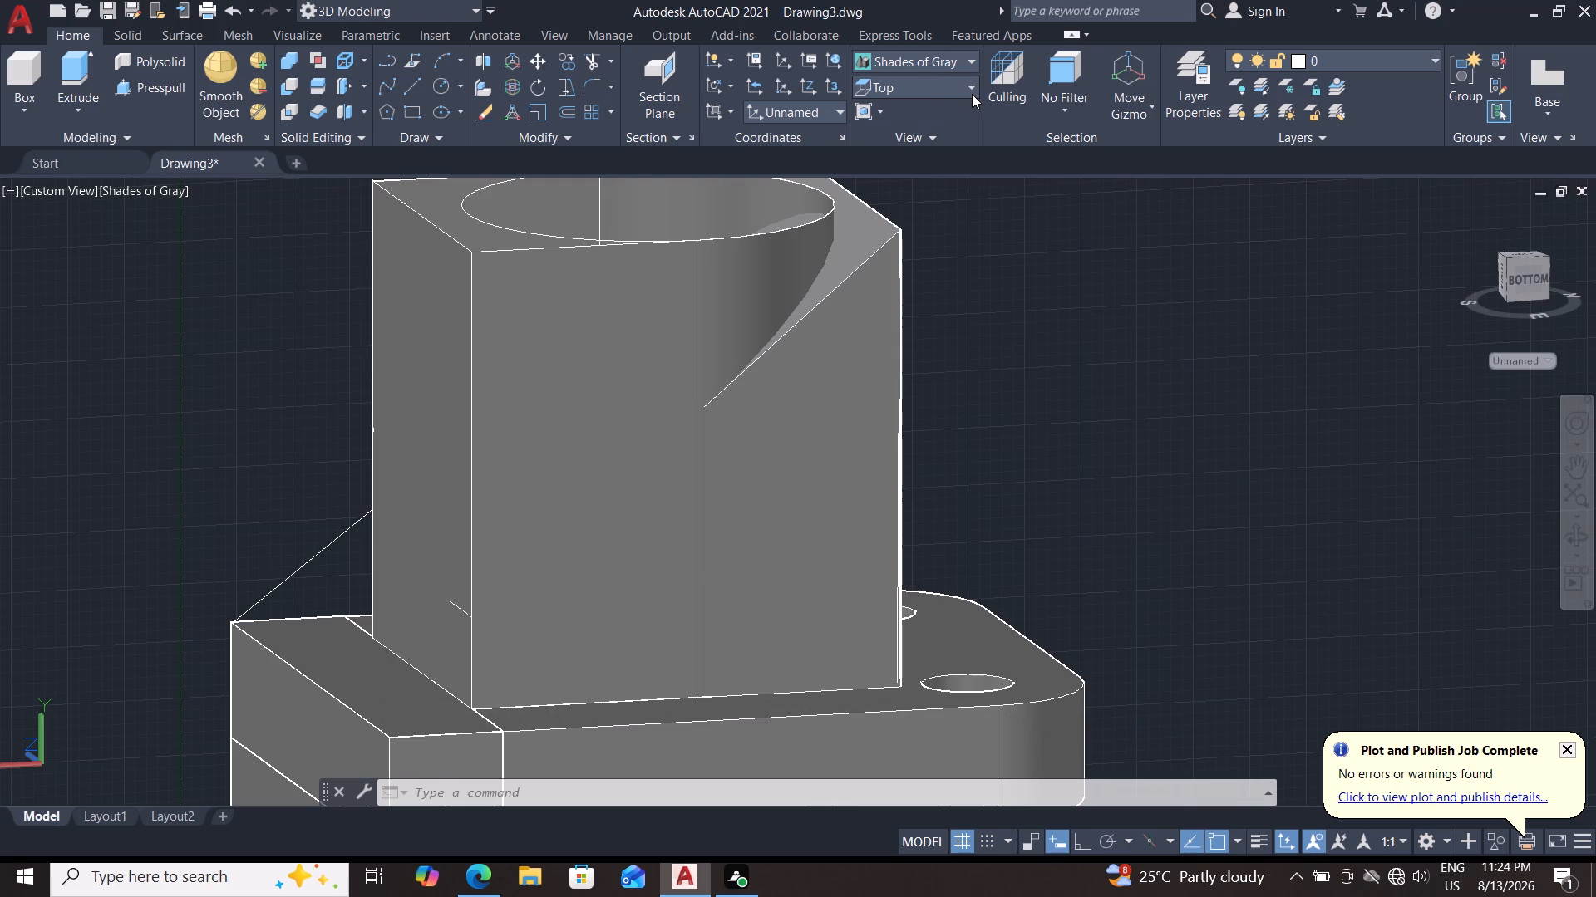
{"action": "triple_click", "coordinate": [970, 77]}
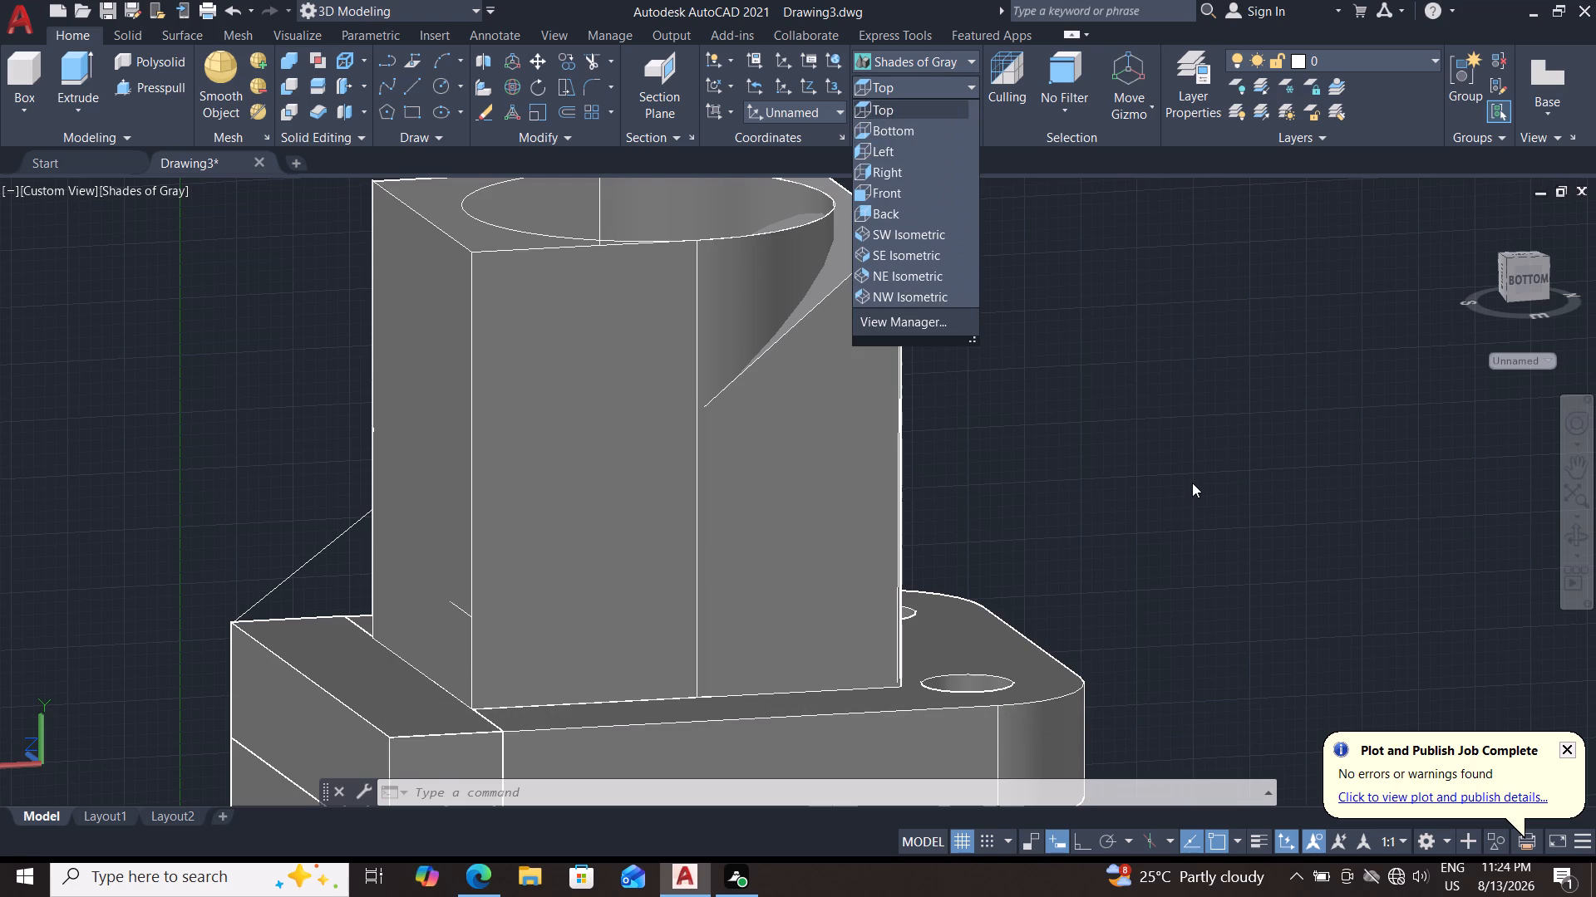
{"action": "triple_click", "coordinate": [933, 164]}
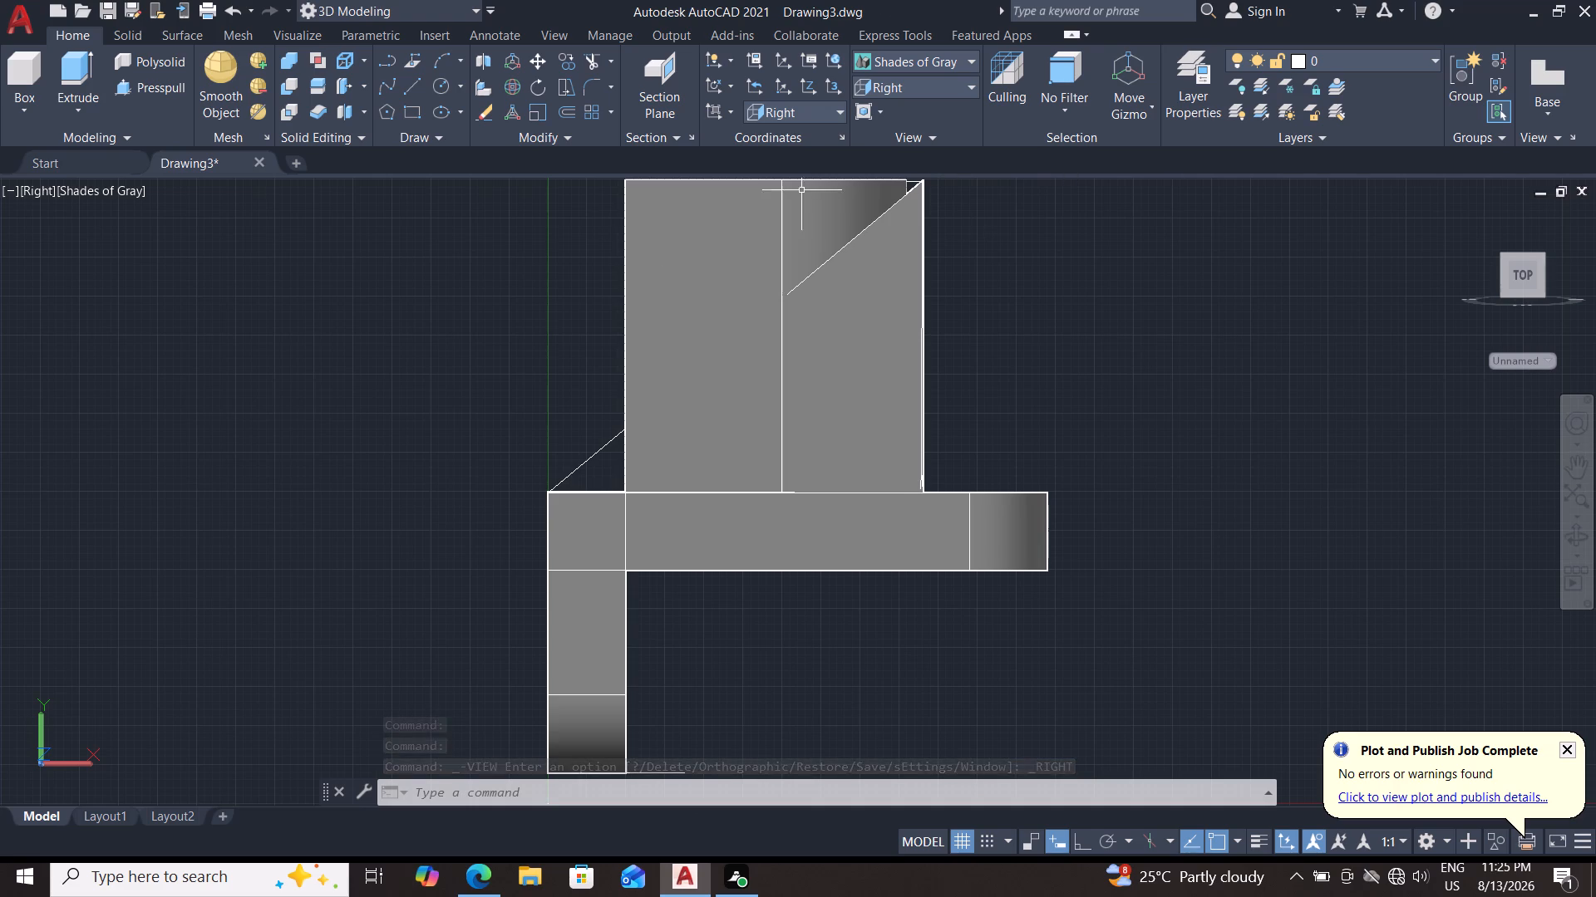
Draw a closed triangle of lines along the block's top edge, down its side edge to the base plate, and diagonally back to the starting corner.
{"action": "left_click", "coordinate": [409, 92]}
{"action": "scroll", "coordinate": [787, 335], "scroll_direction": "up", "scroll_amount": 1}
{"action": "scroll", "coordinate": [788, 329], "scroll_direction": "down", "scroll_amount": 2}
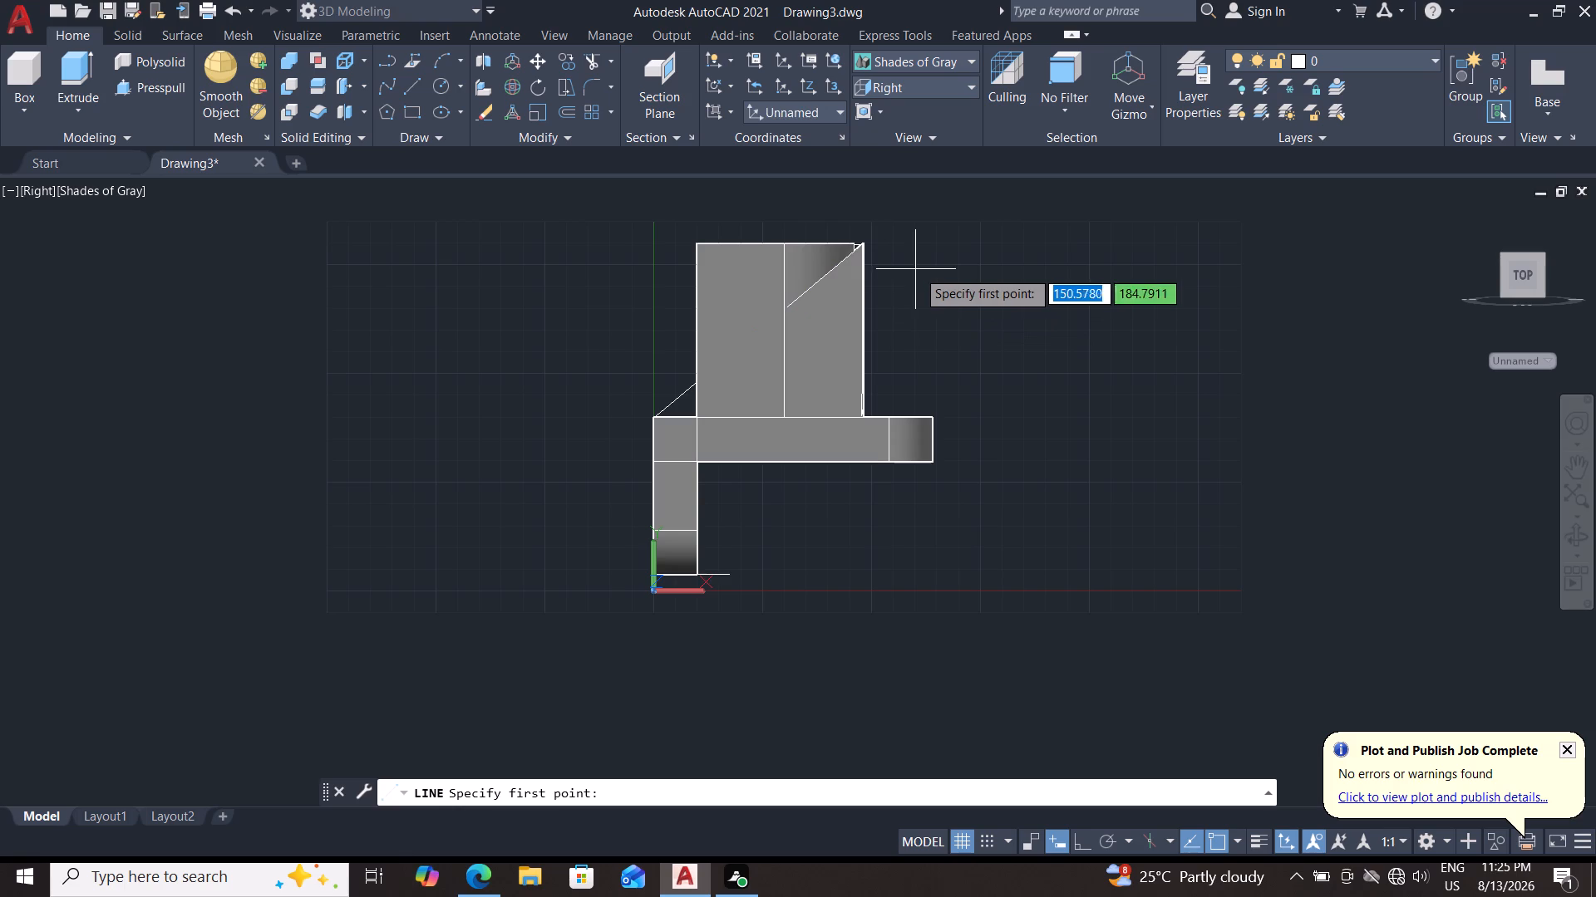
{"action": "left_click", "coordinate": [865, 244]}
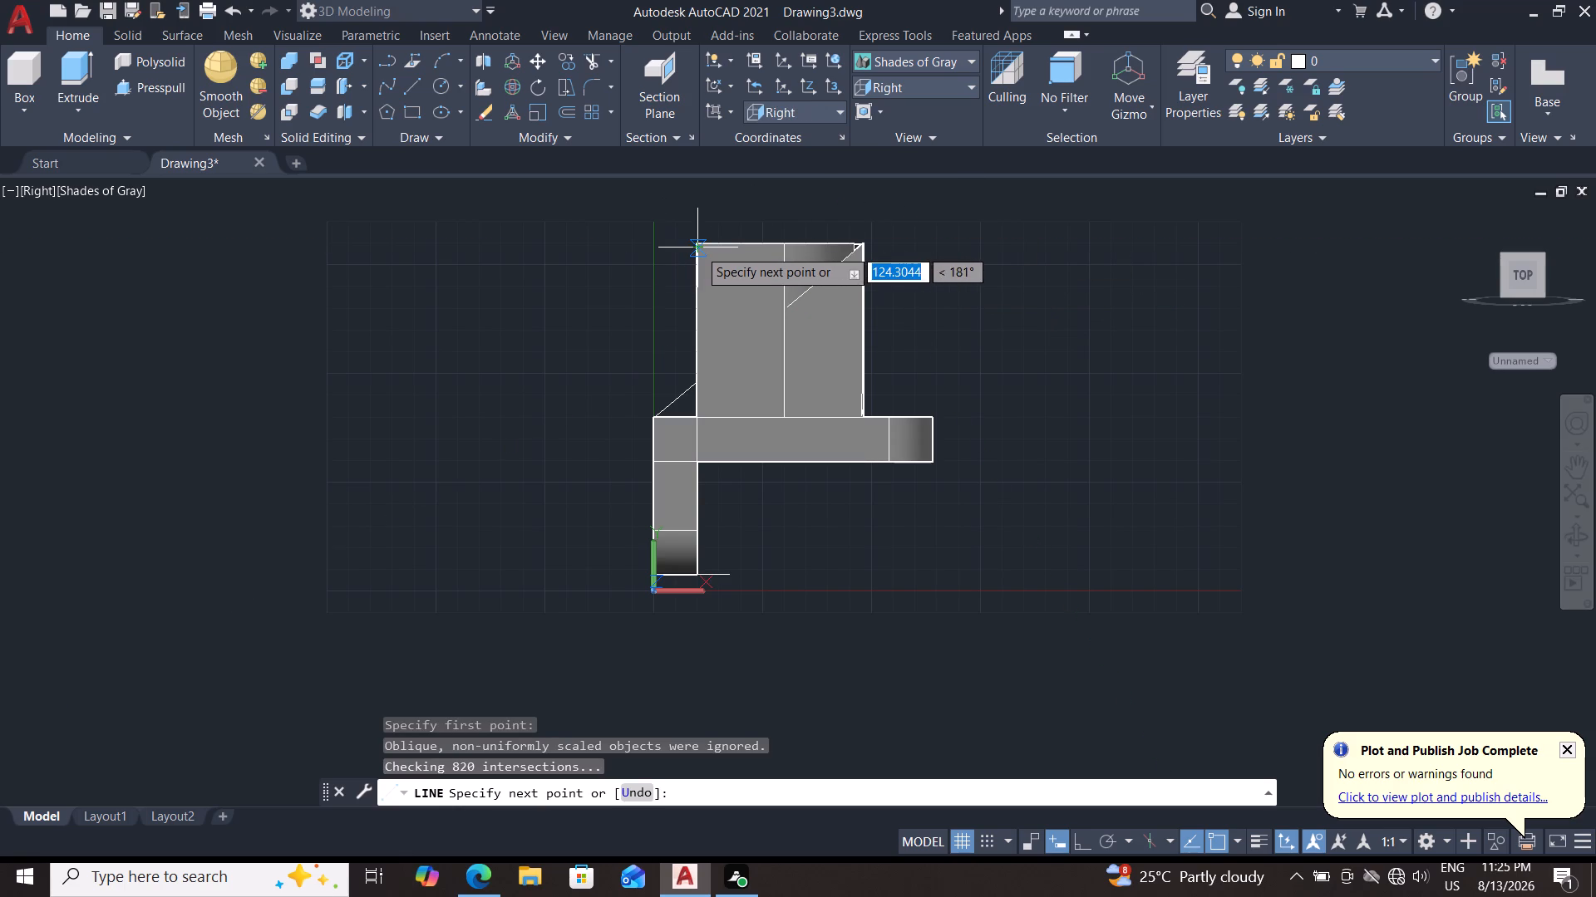
{"action": "left_click", "coordinate": [698, 242]}
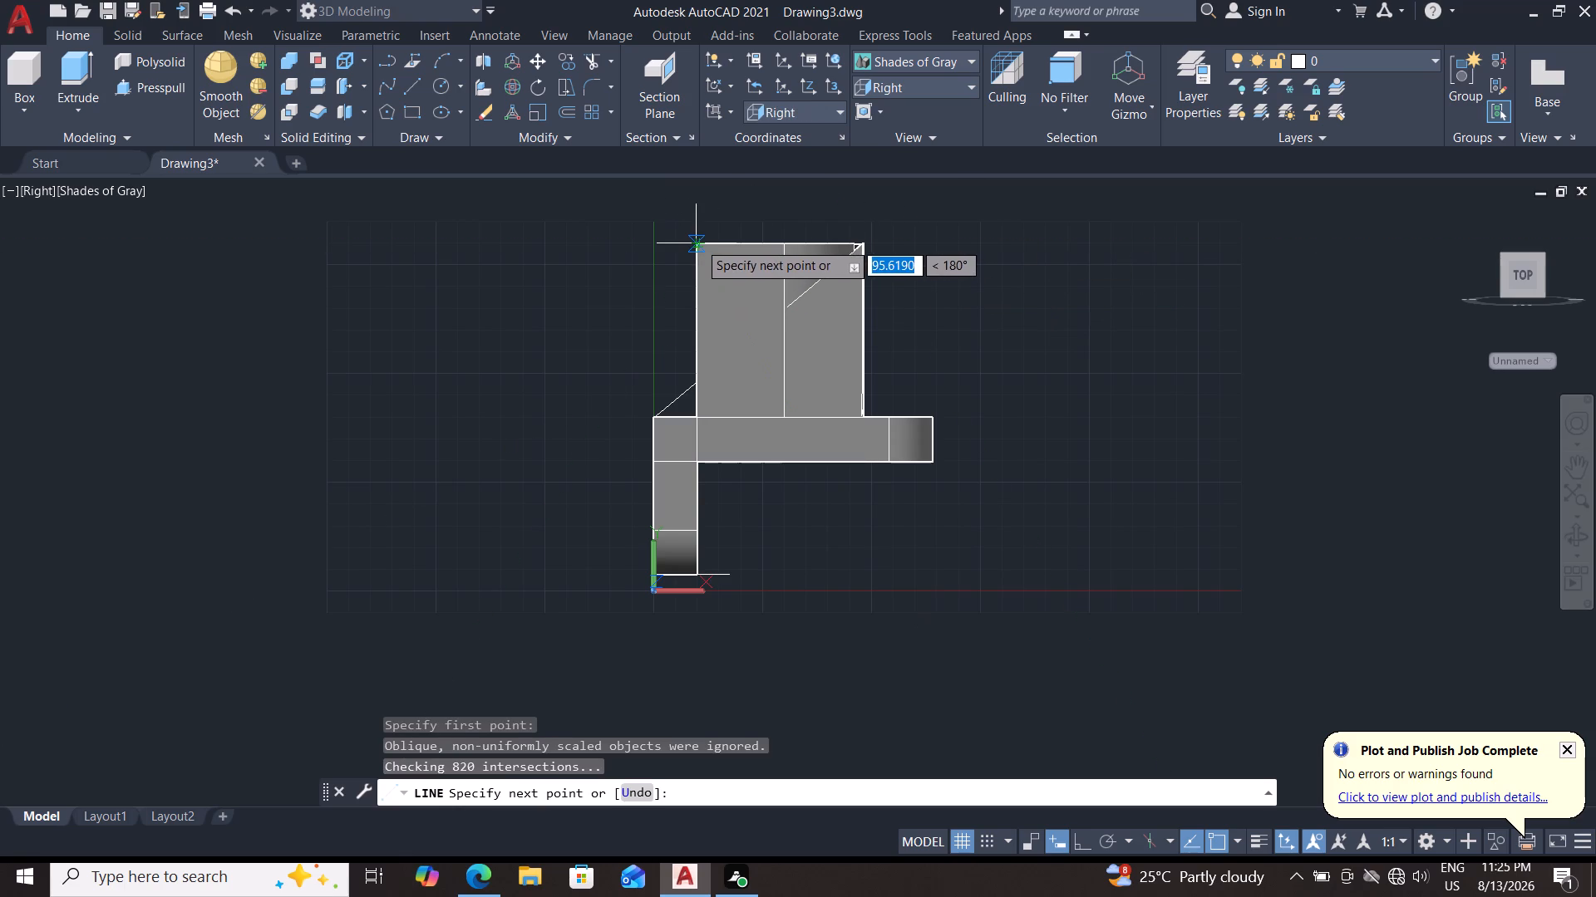
{"action": "double_click", "coordinate": [697, 417]}
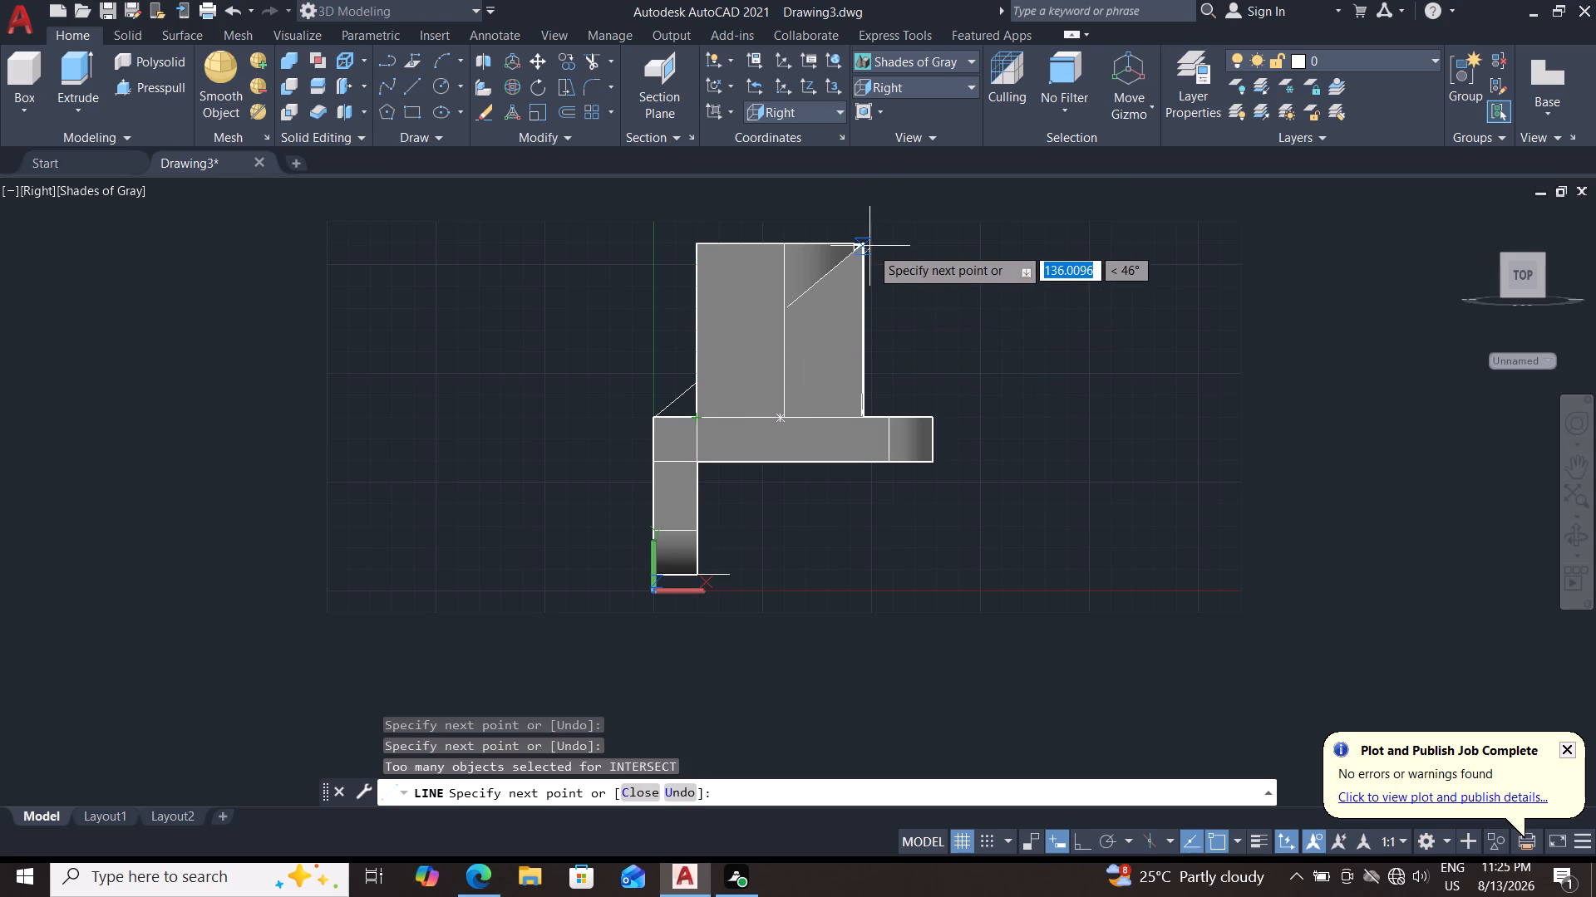
{"action": "left_click", "coordinate": [865, 242]}
{"action": "key", "text": "grave"}
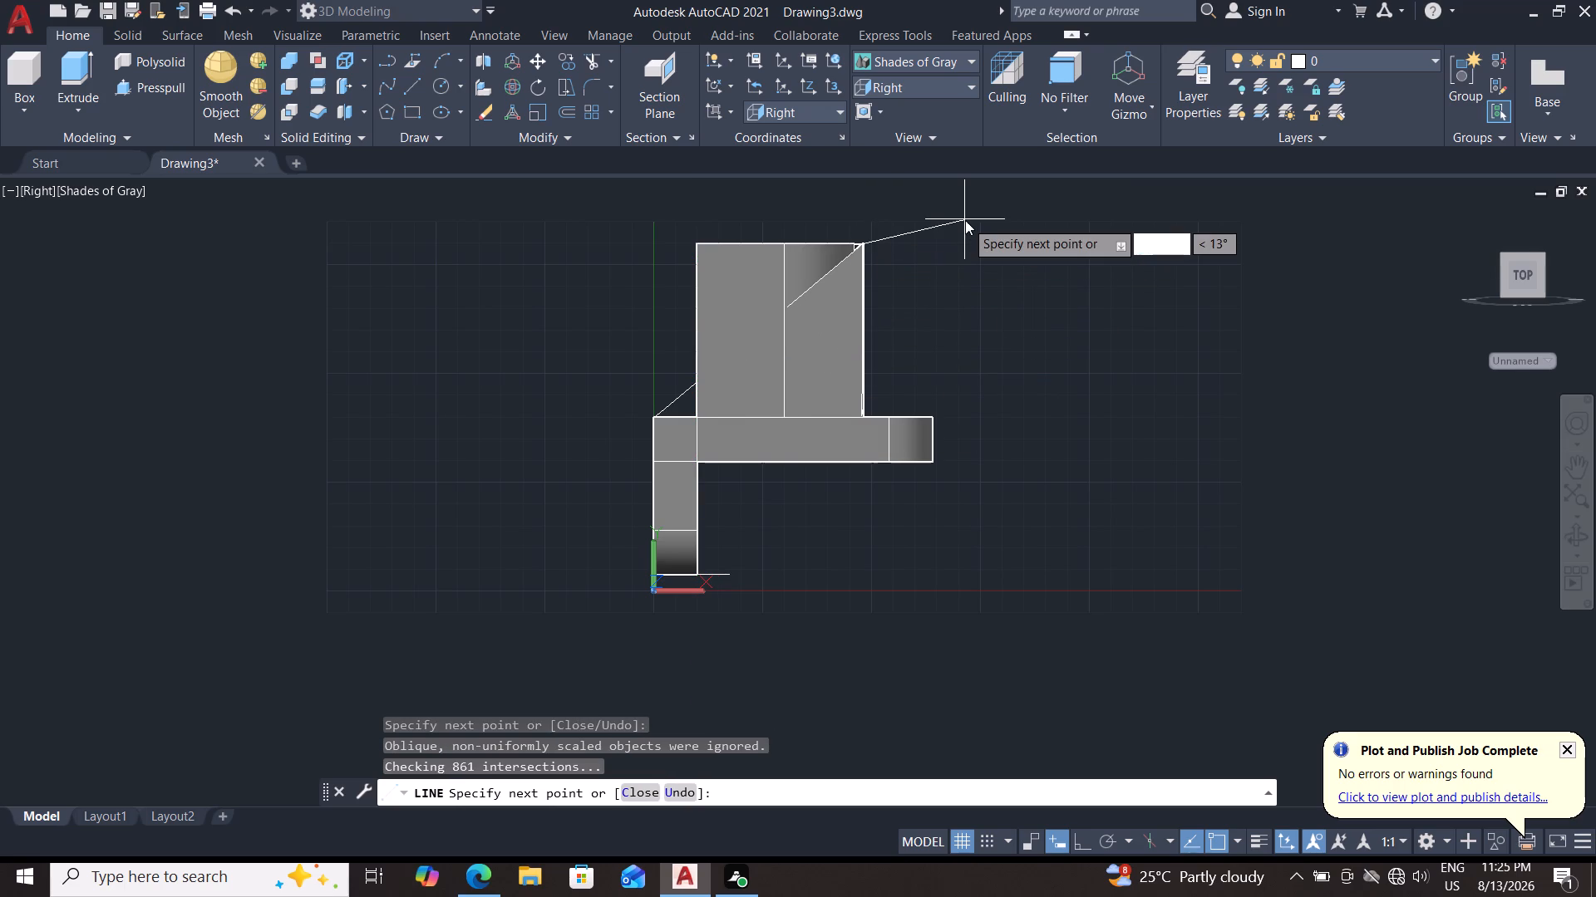
{"action": "key", "text": "Escape"}
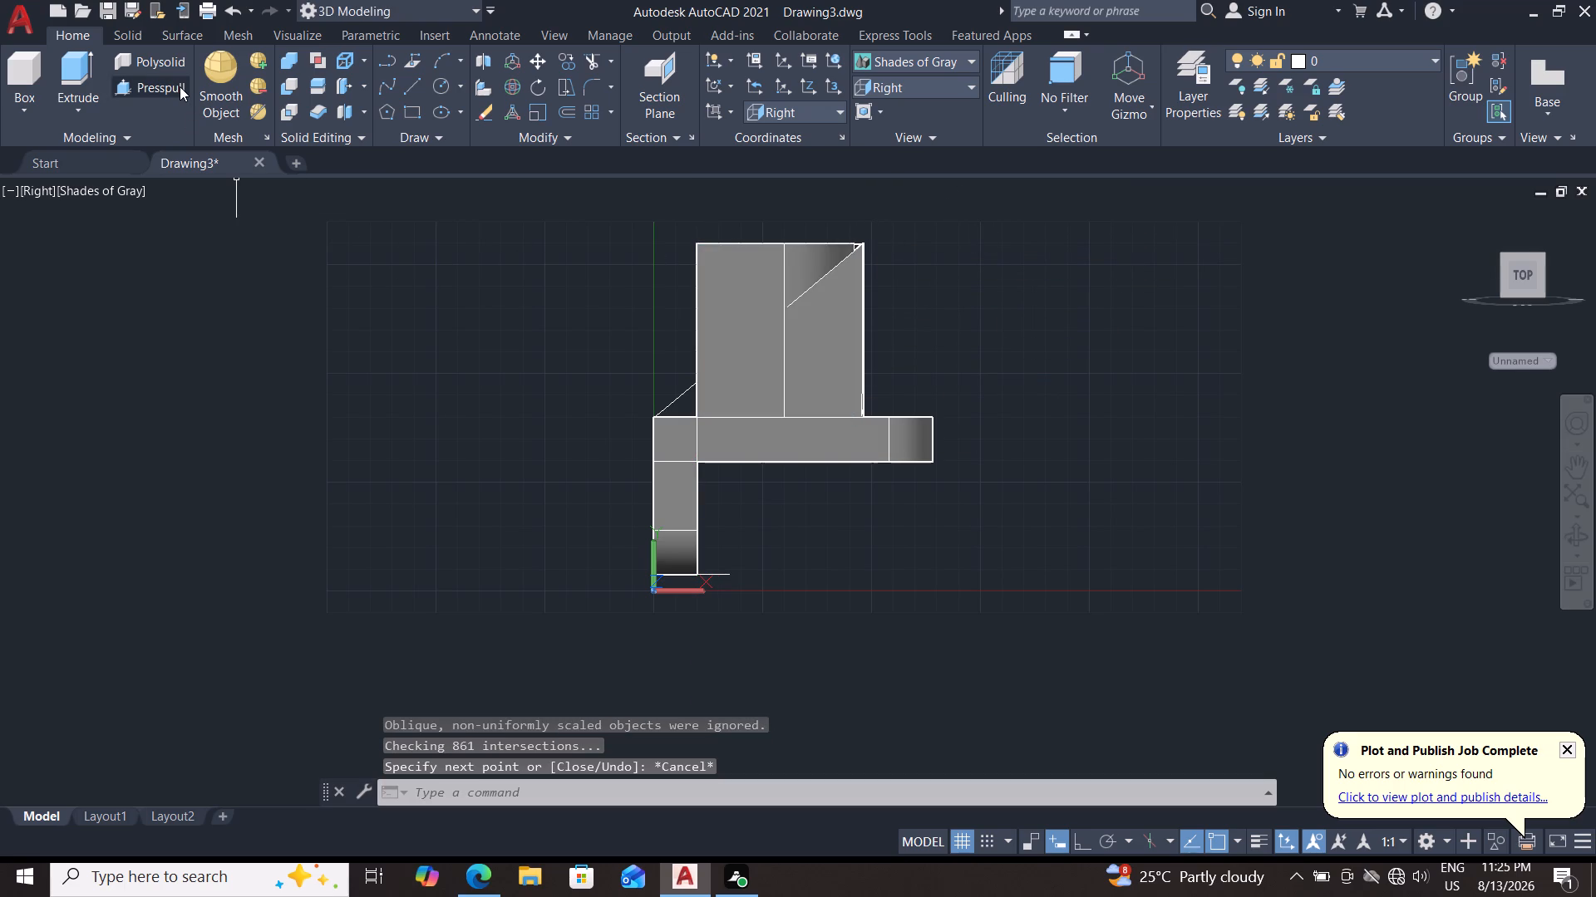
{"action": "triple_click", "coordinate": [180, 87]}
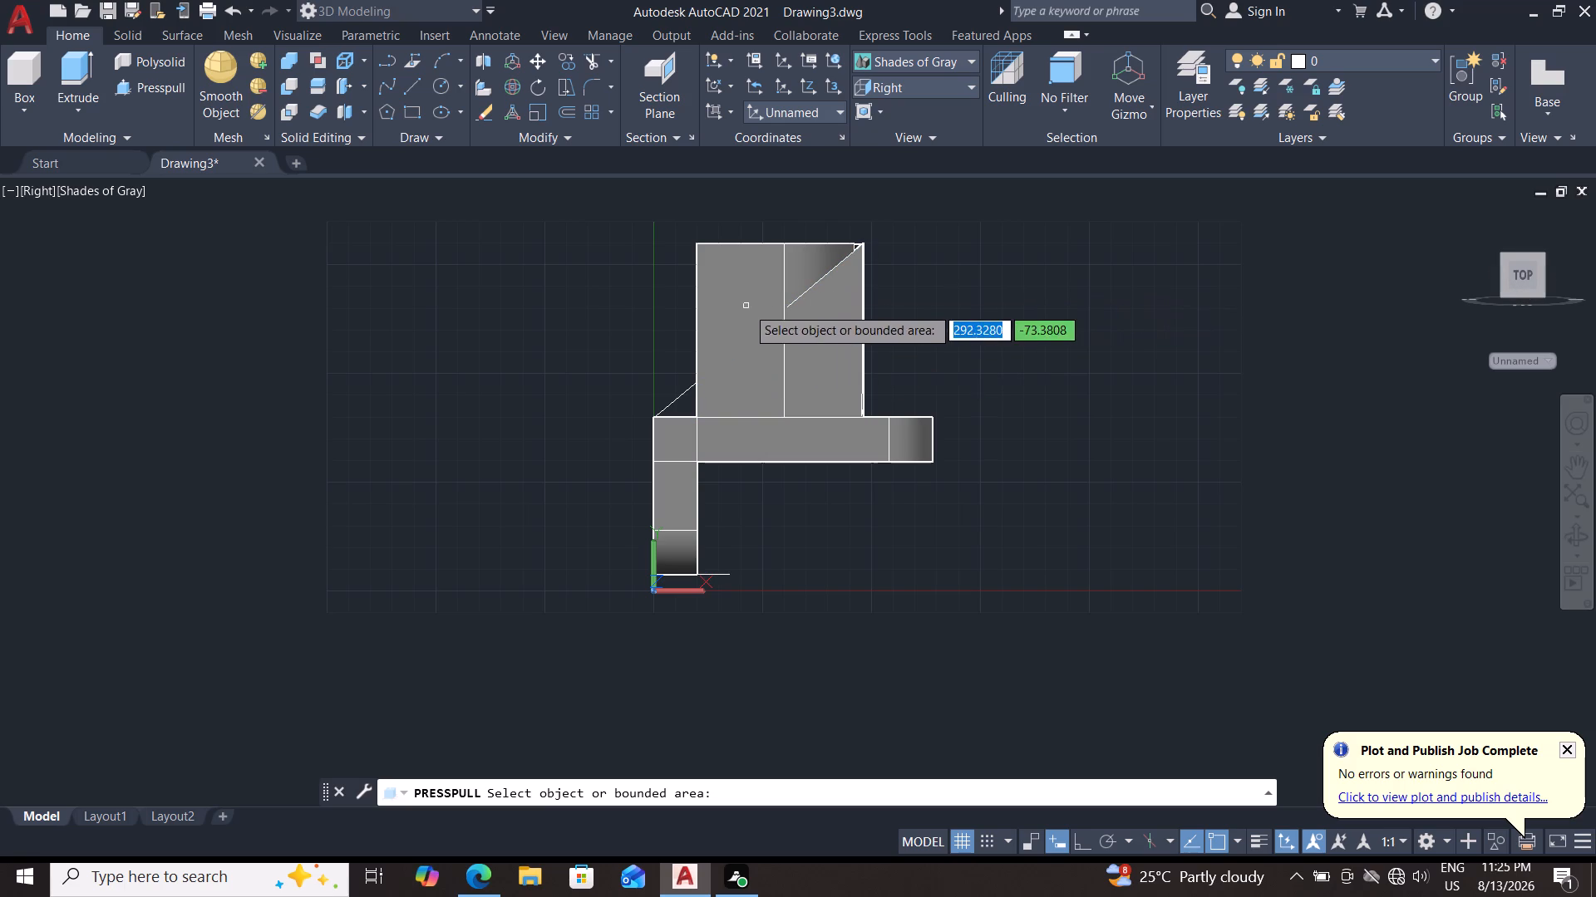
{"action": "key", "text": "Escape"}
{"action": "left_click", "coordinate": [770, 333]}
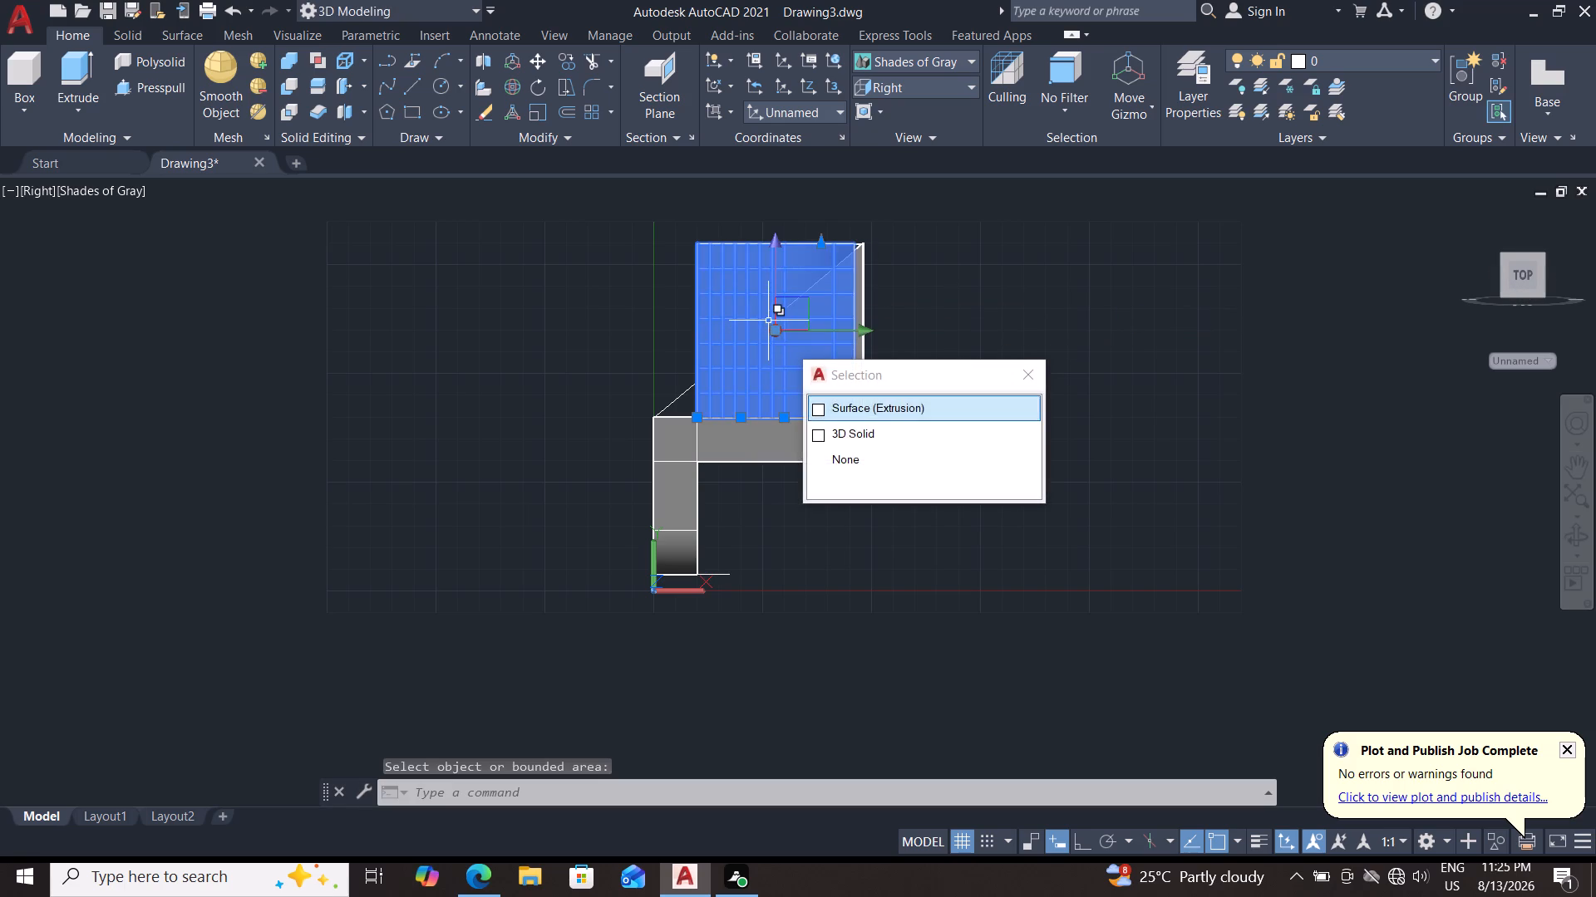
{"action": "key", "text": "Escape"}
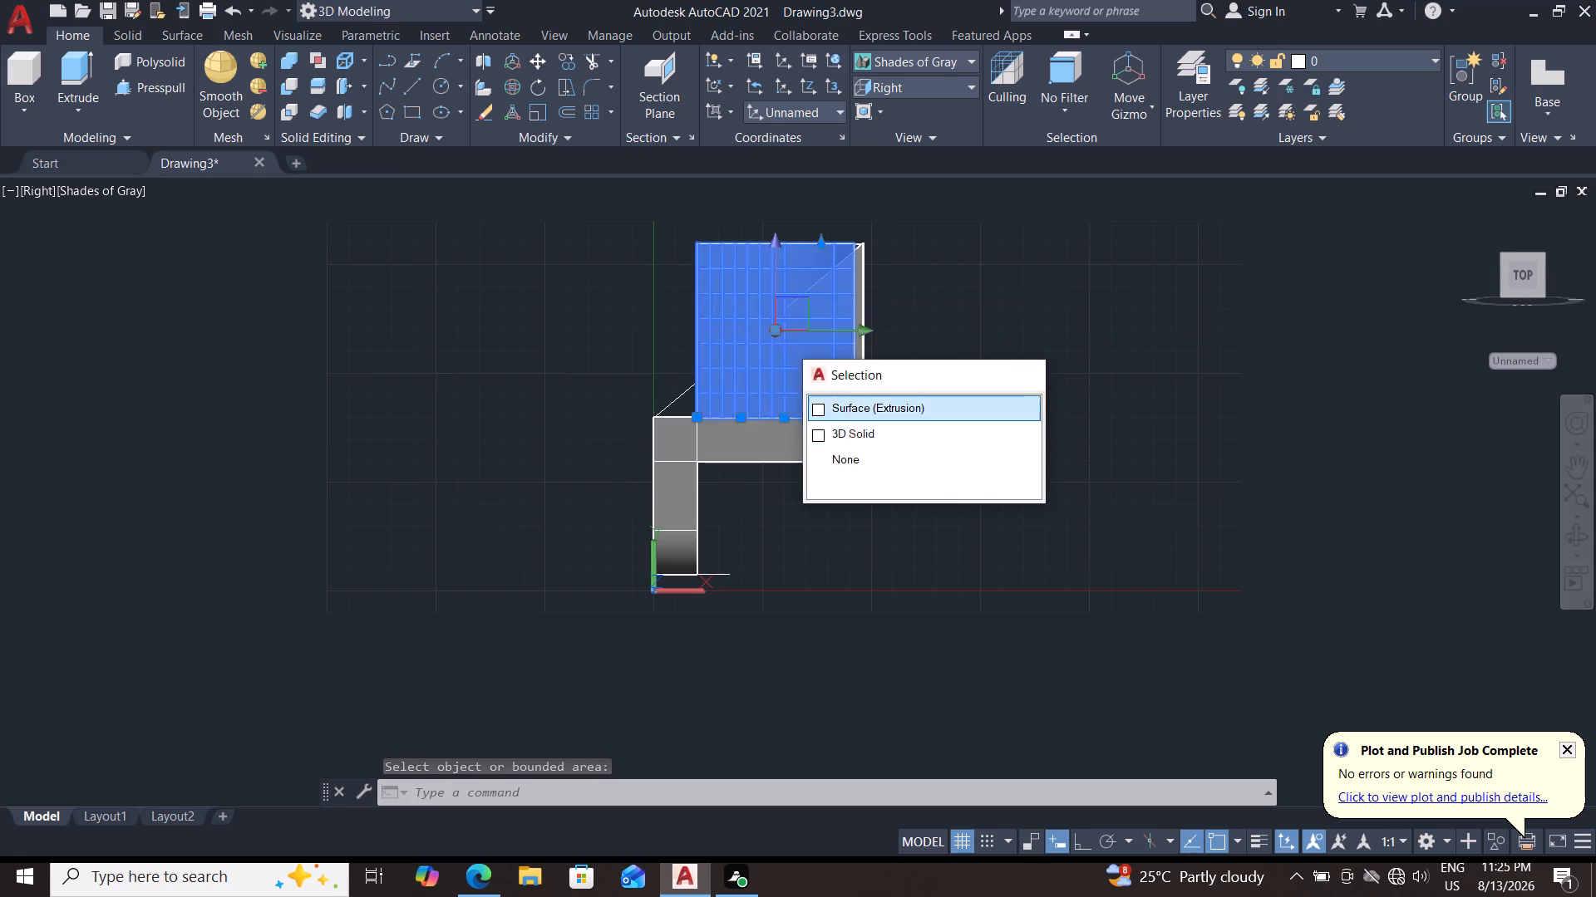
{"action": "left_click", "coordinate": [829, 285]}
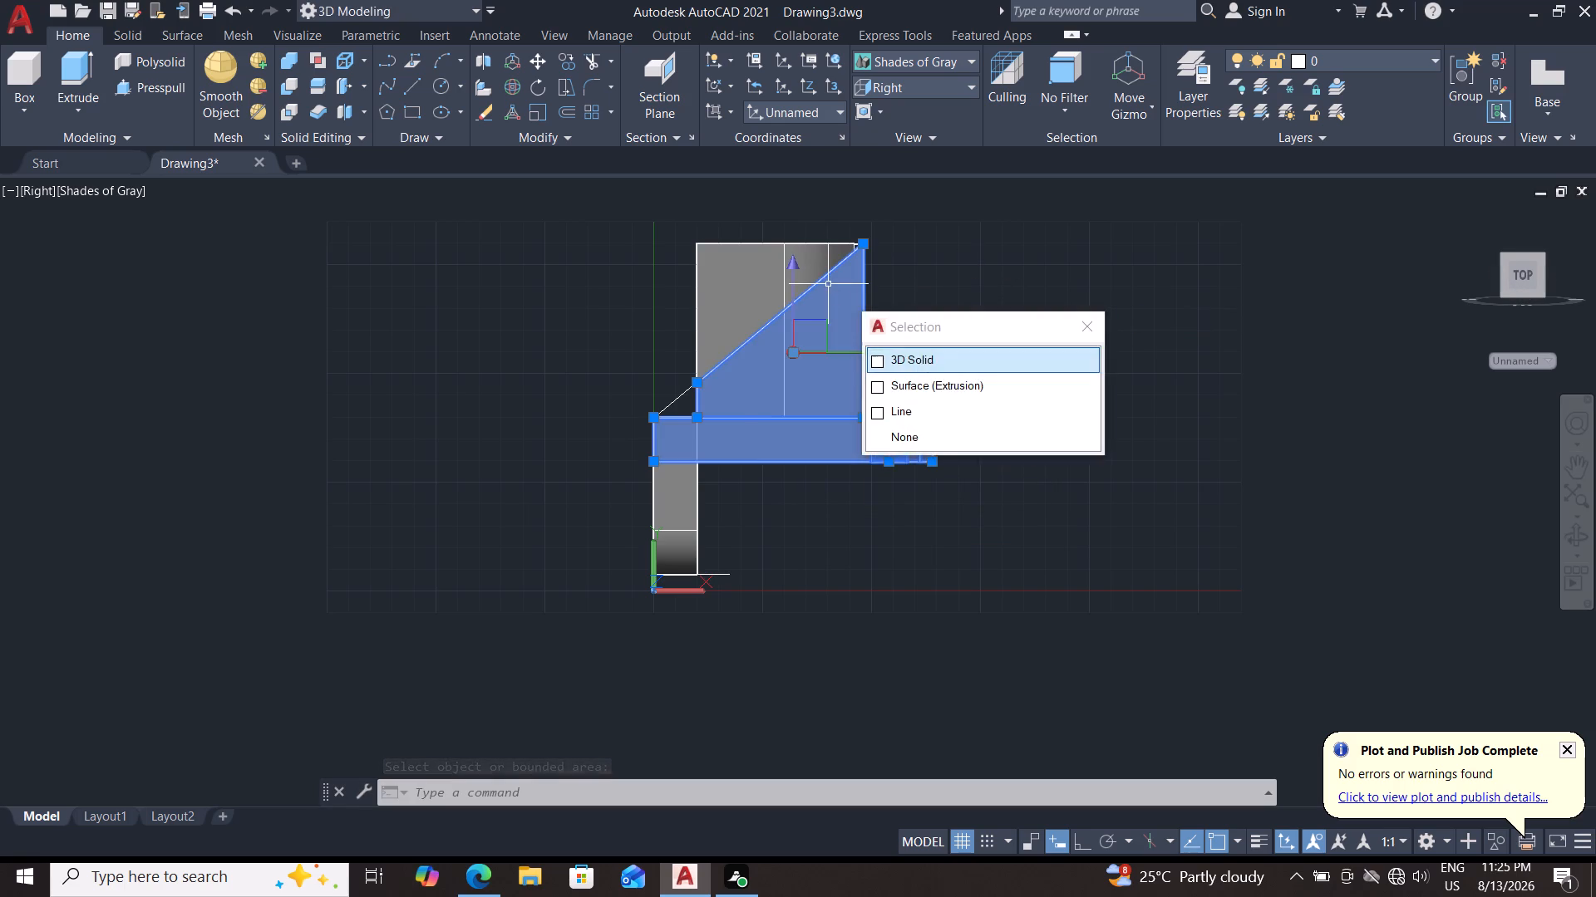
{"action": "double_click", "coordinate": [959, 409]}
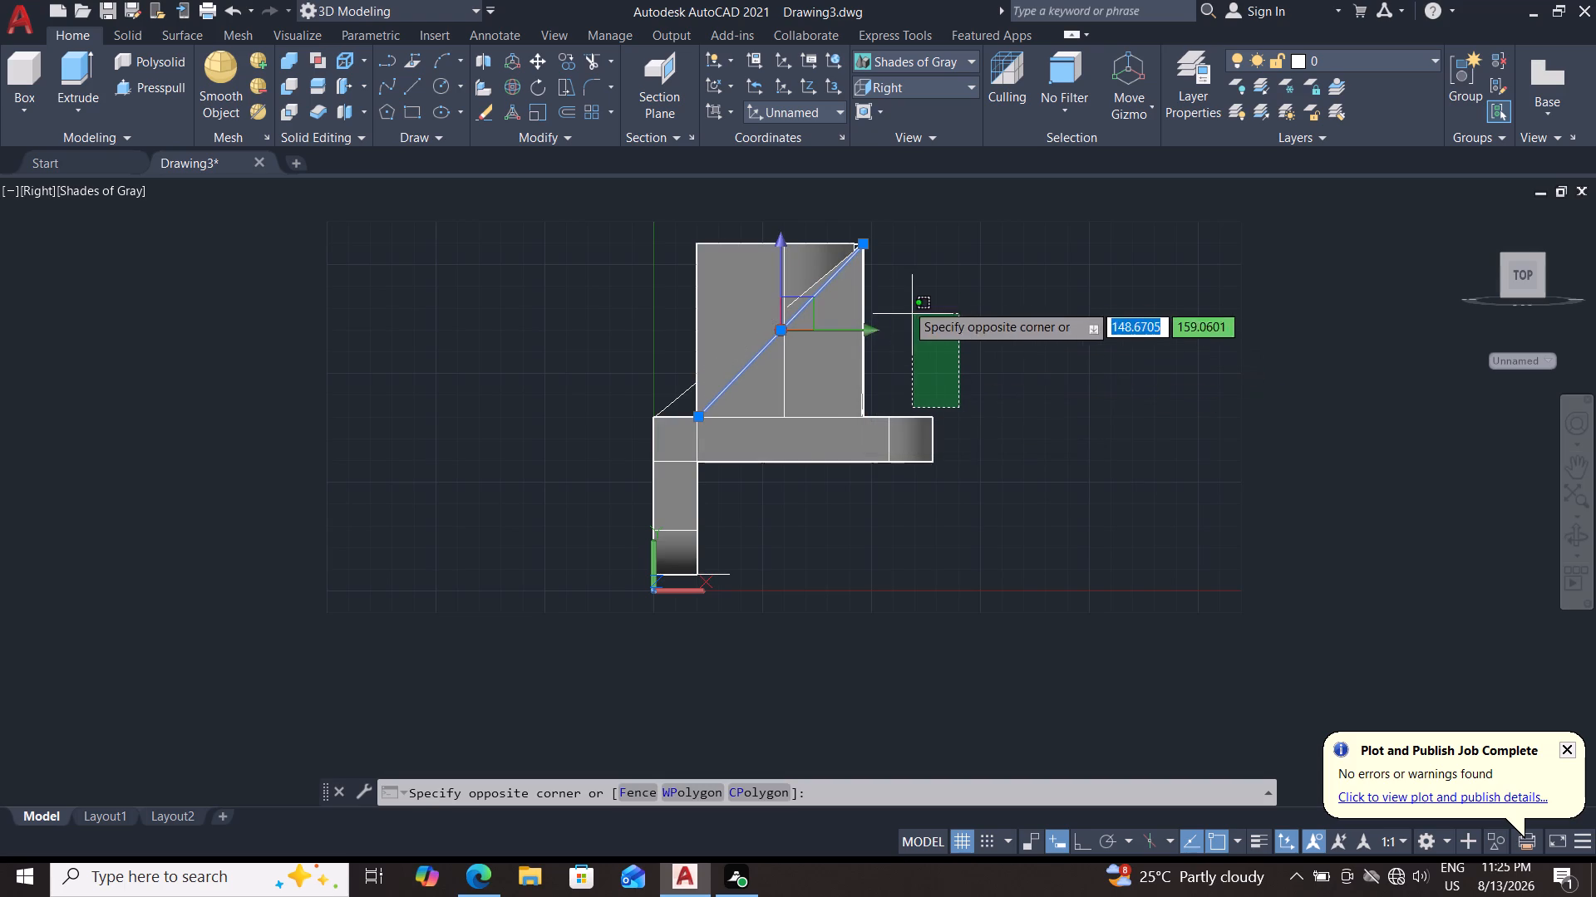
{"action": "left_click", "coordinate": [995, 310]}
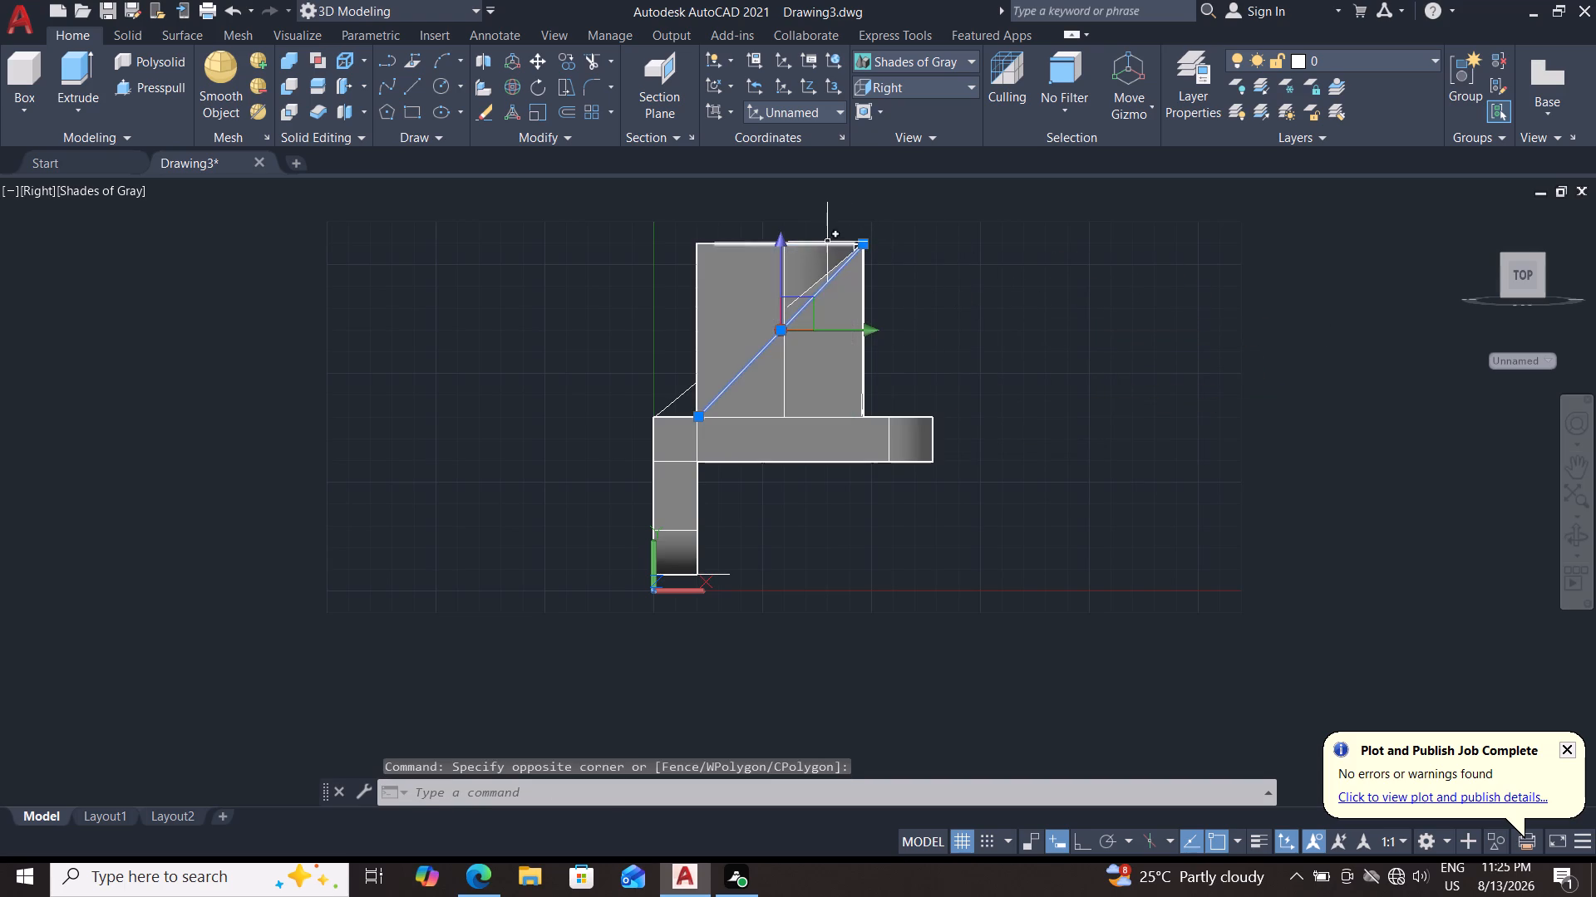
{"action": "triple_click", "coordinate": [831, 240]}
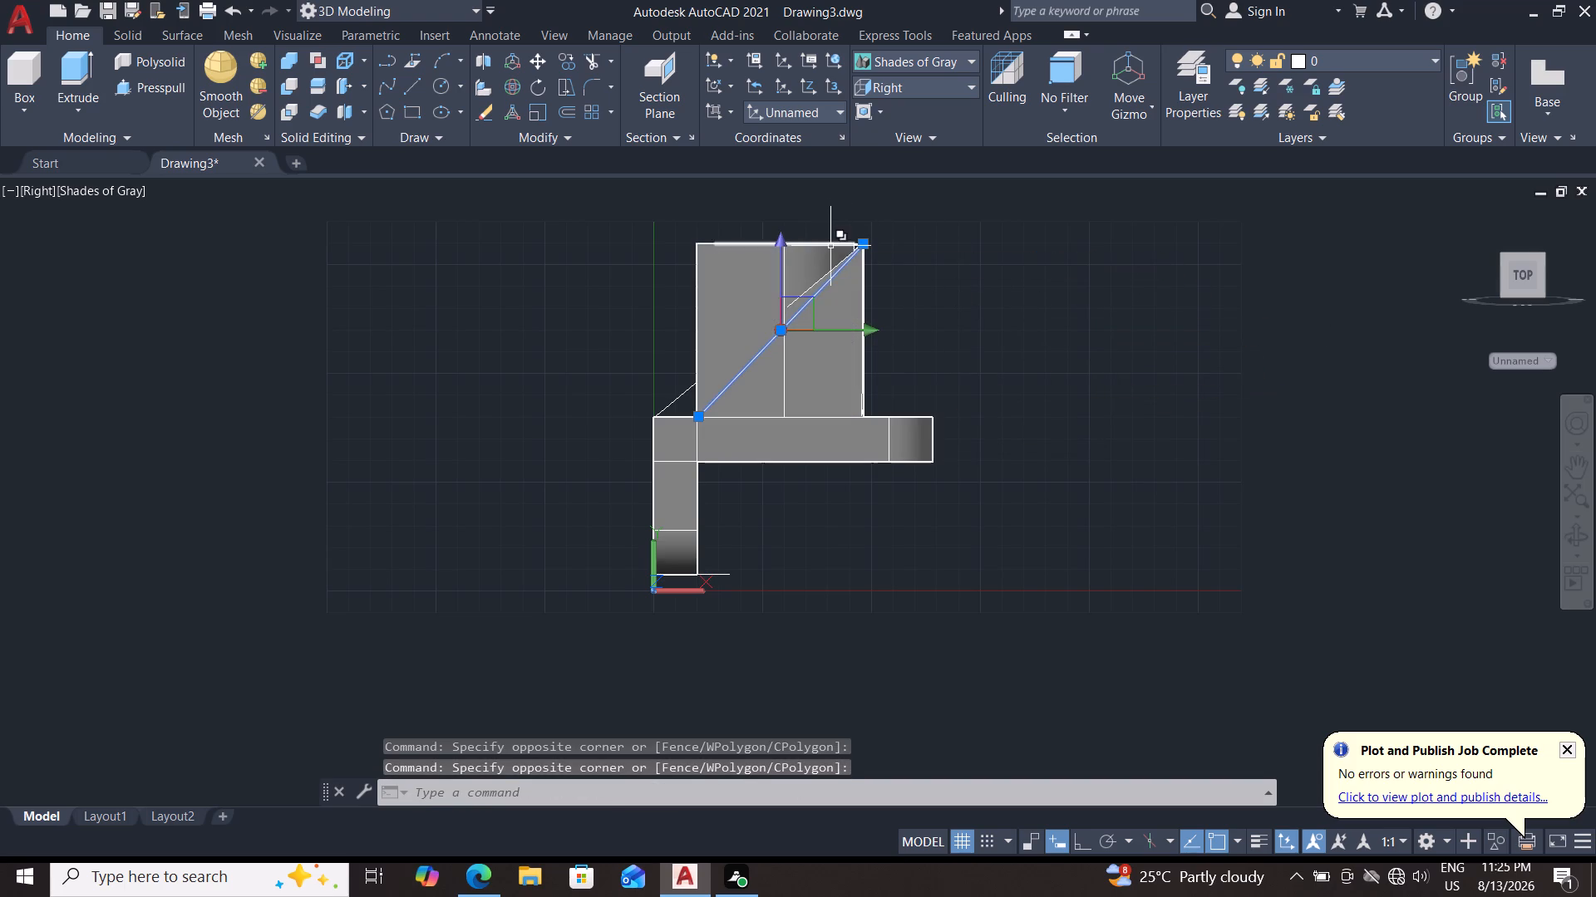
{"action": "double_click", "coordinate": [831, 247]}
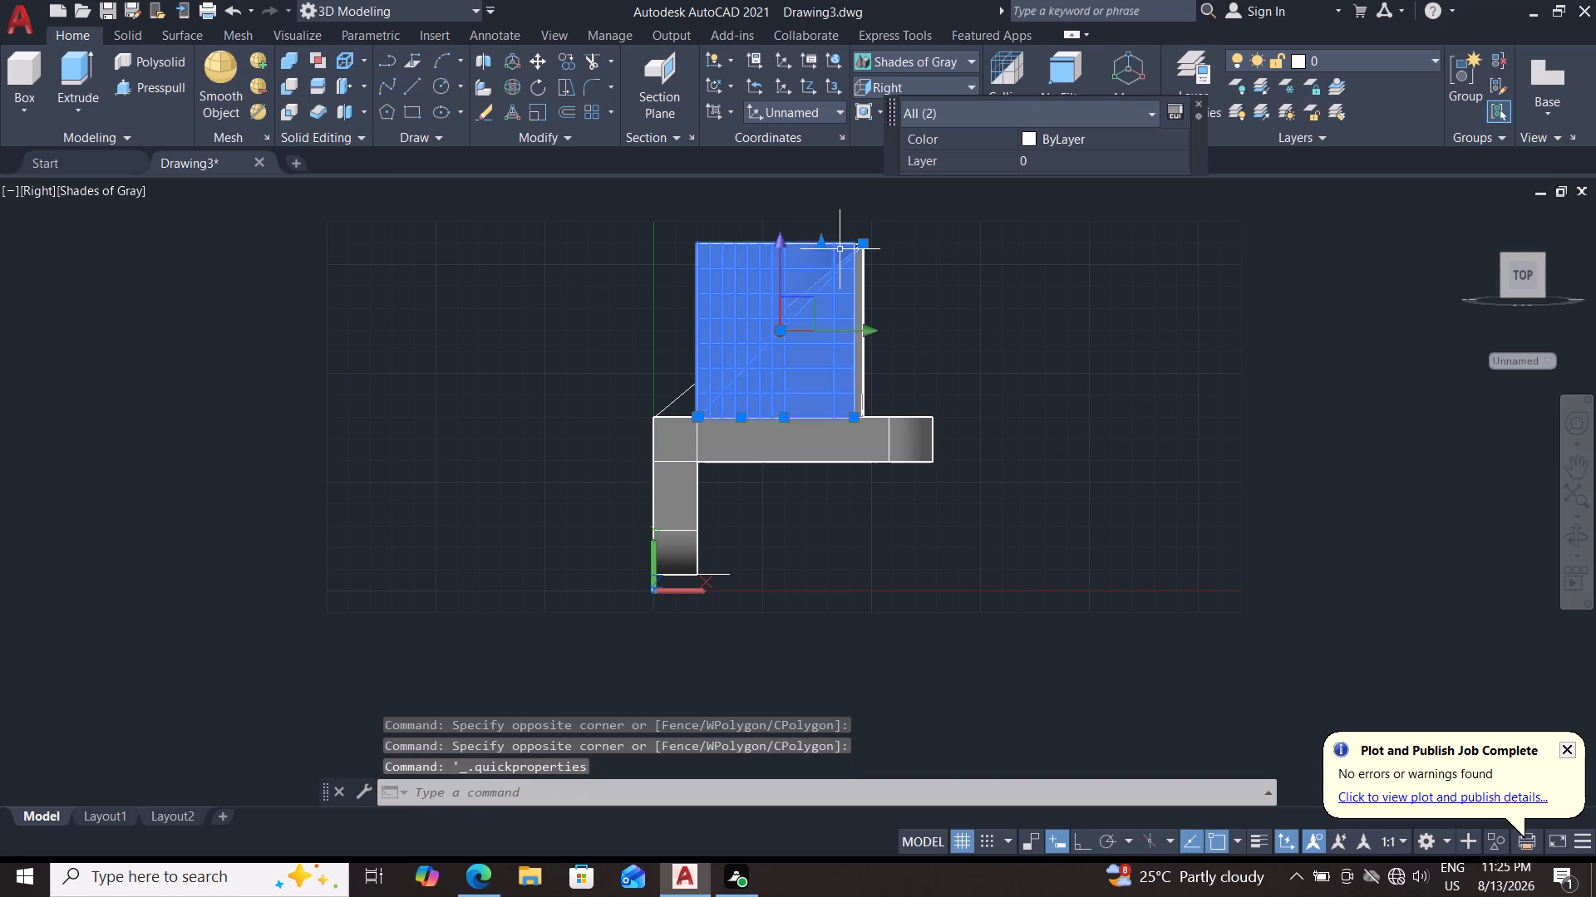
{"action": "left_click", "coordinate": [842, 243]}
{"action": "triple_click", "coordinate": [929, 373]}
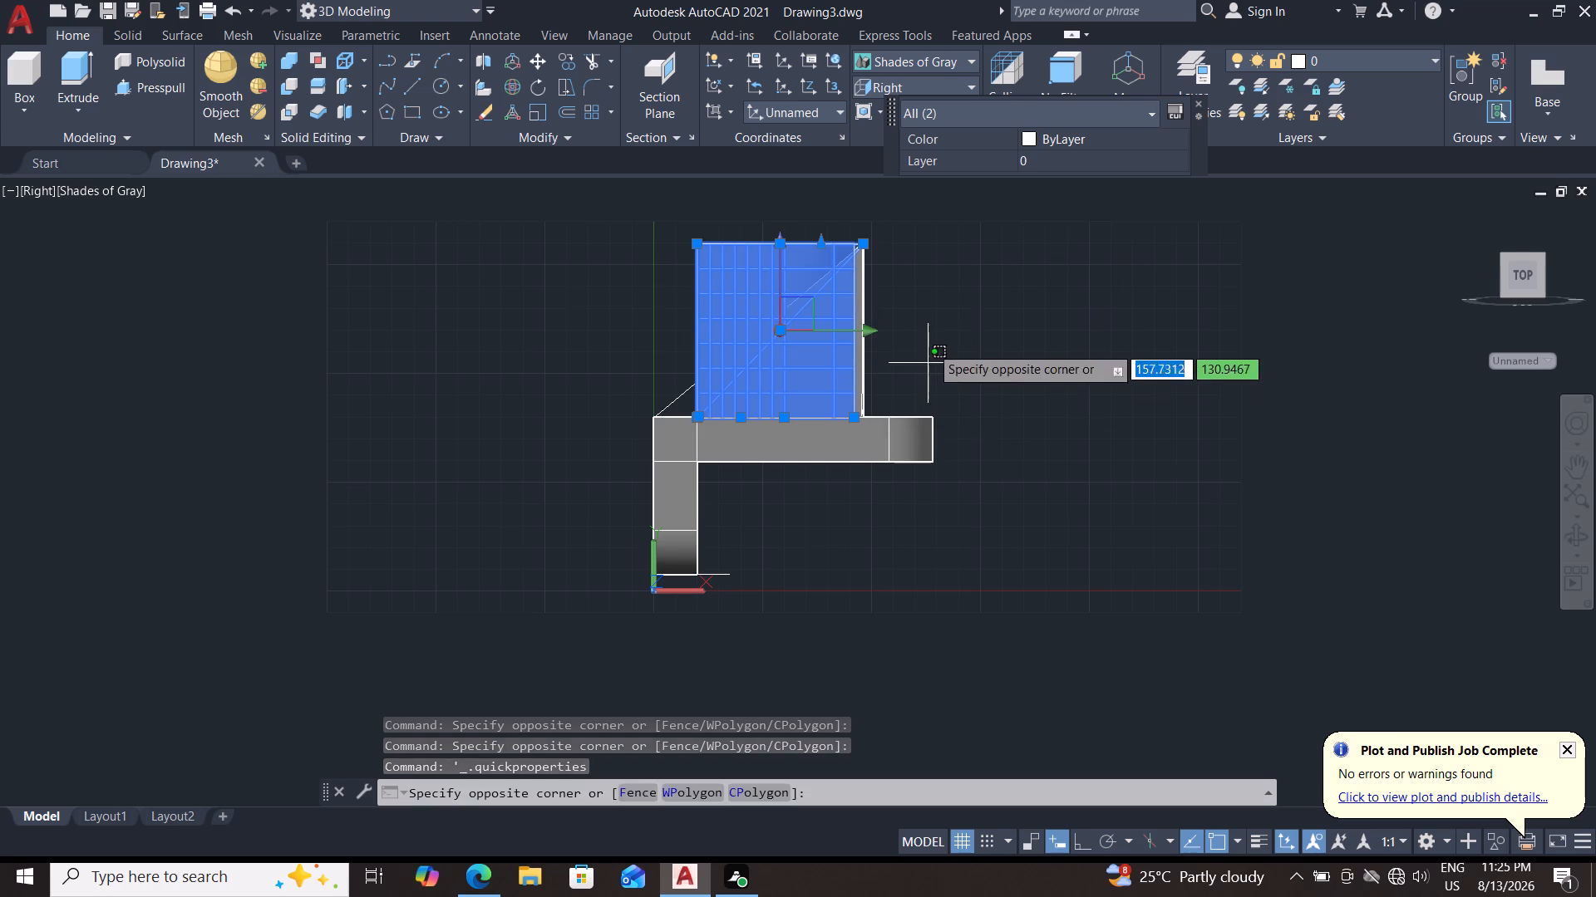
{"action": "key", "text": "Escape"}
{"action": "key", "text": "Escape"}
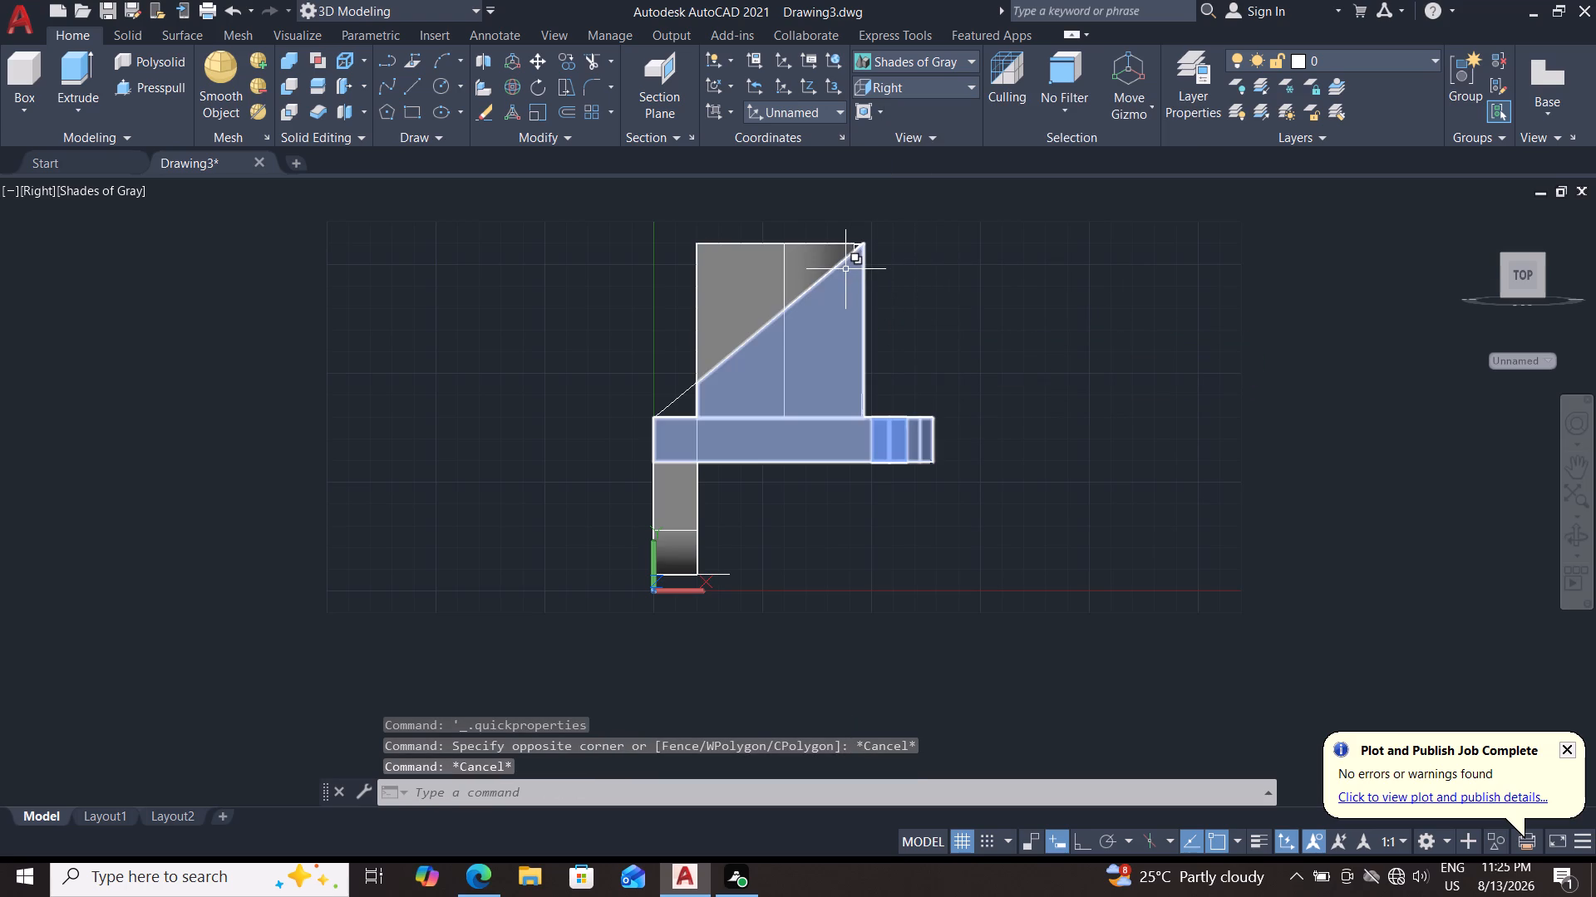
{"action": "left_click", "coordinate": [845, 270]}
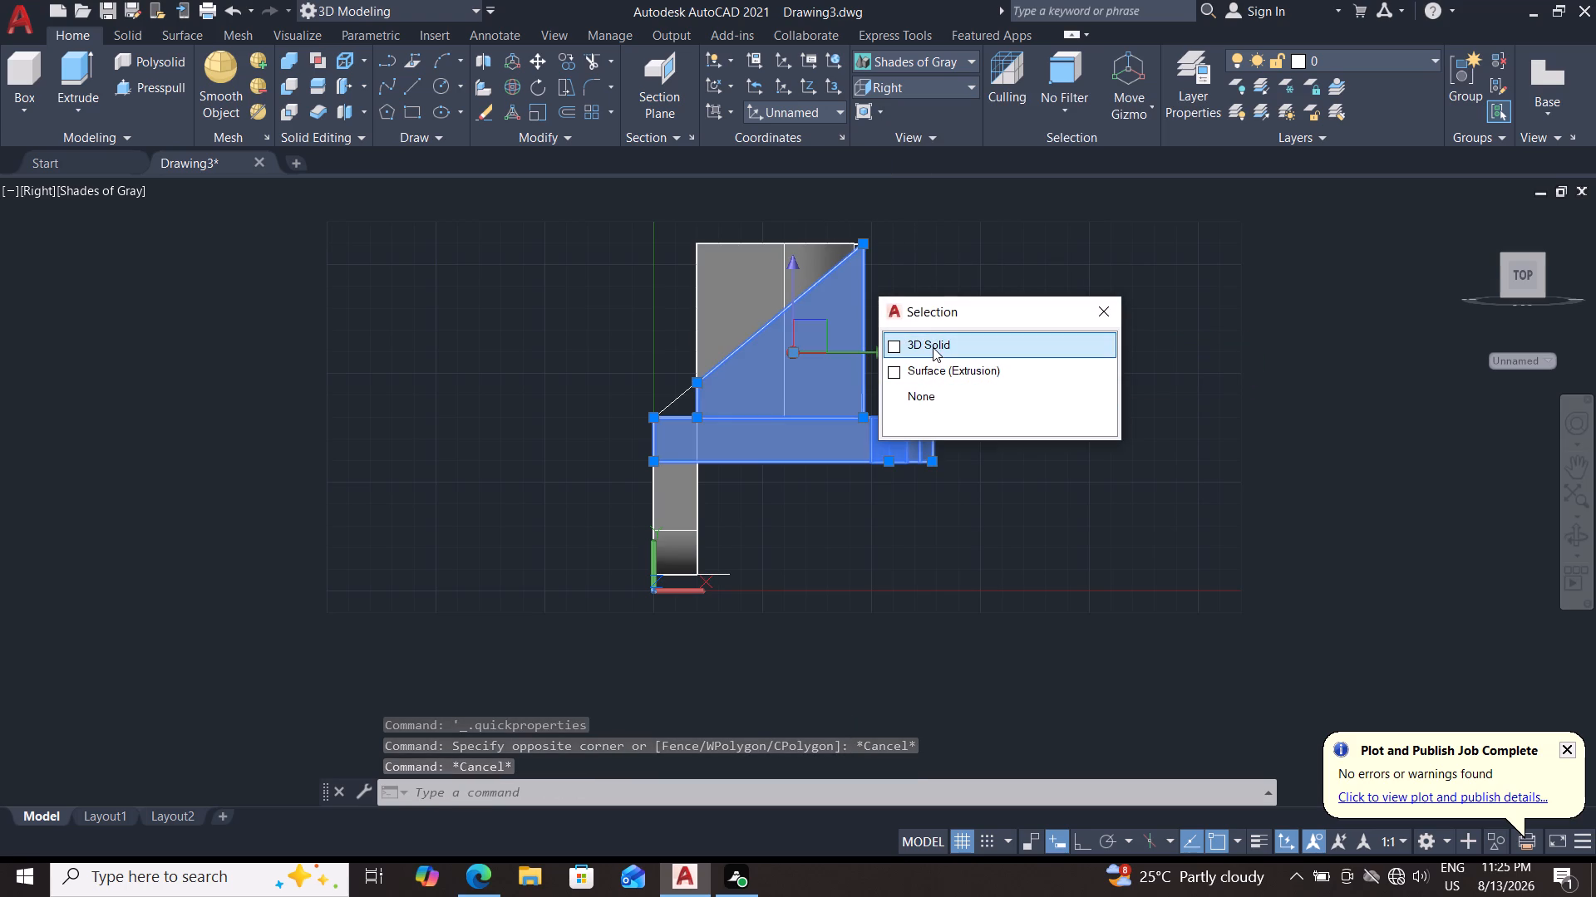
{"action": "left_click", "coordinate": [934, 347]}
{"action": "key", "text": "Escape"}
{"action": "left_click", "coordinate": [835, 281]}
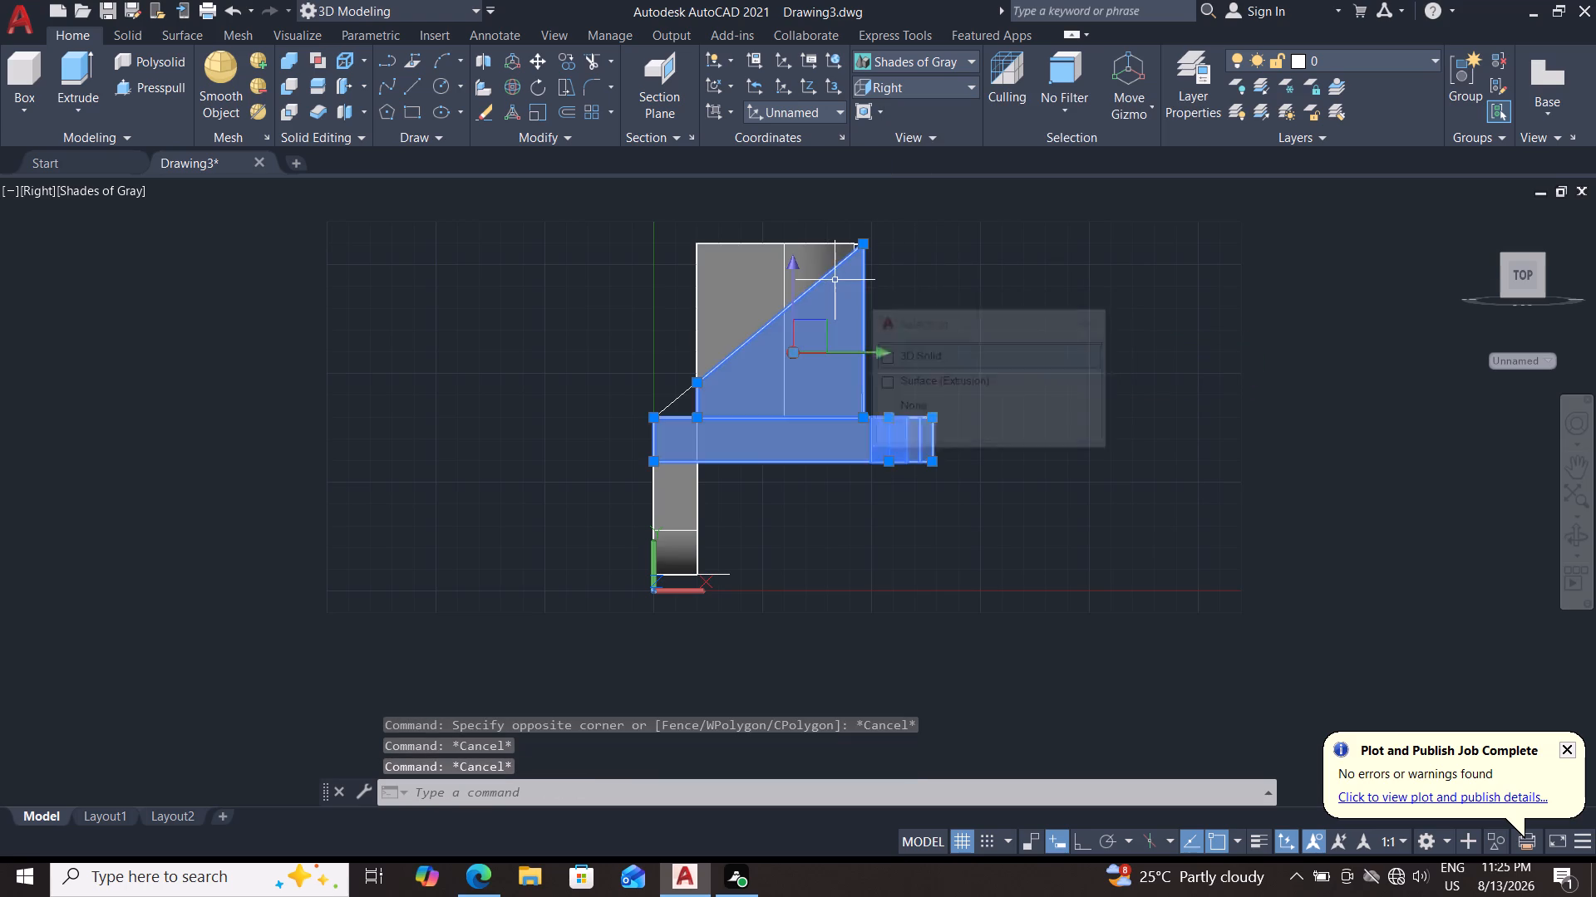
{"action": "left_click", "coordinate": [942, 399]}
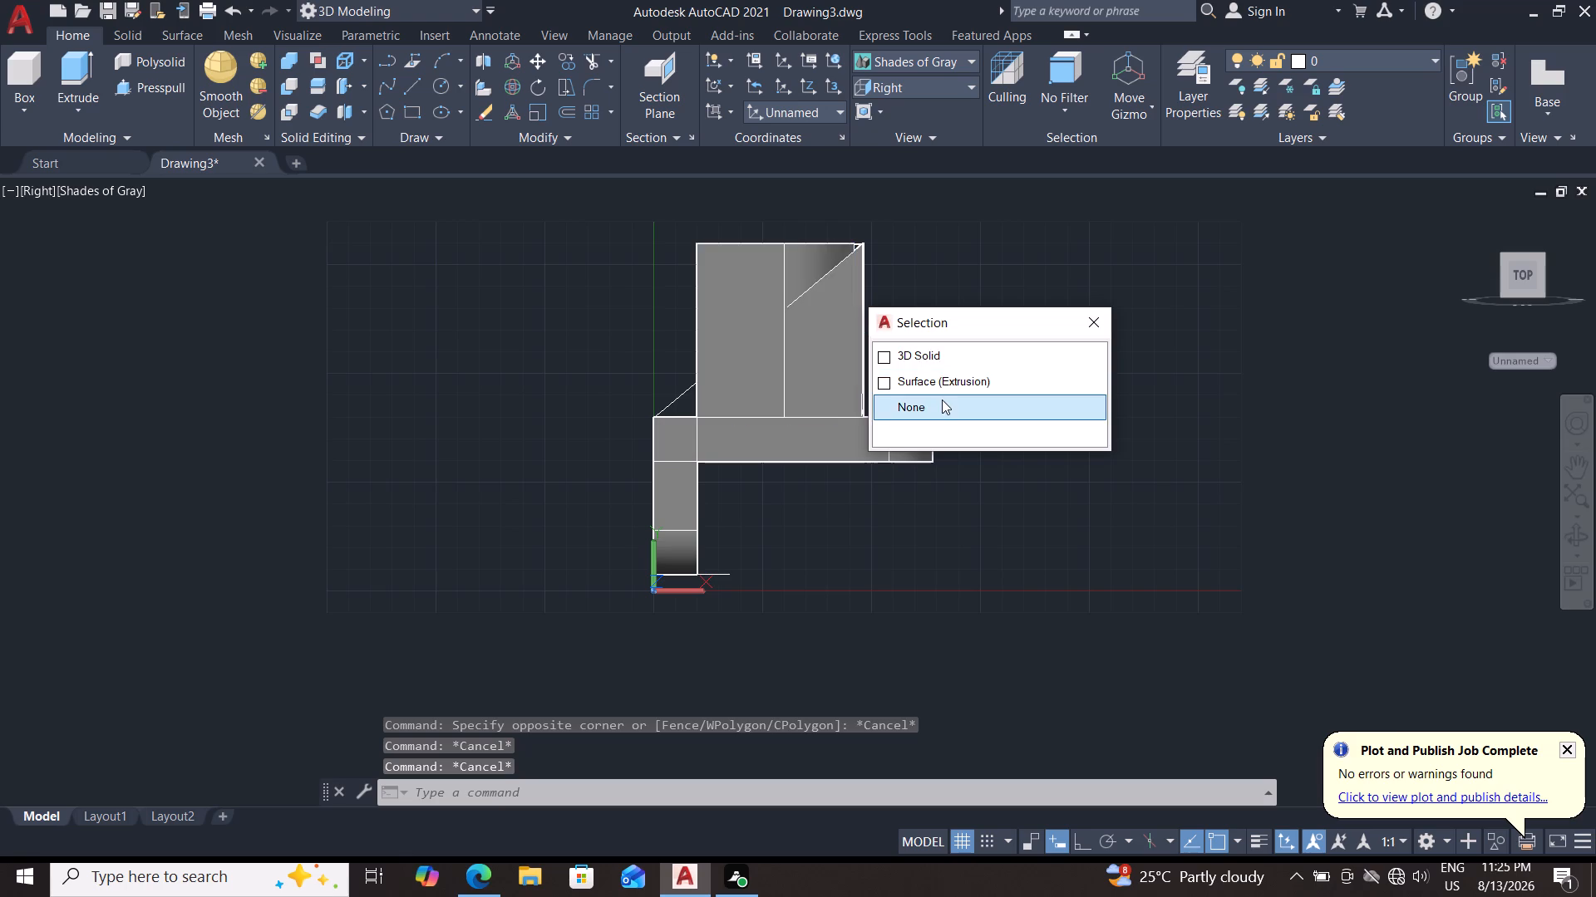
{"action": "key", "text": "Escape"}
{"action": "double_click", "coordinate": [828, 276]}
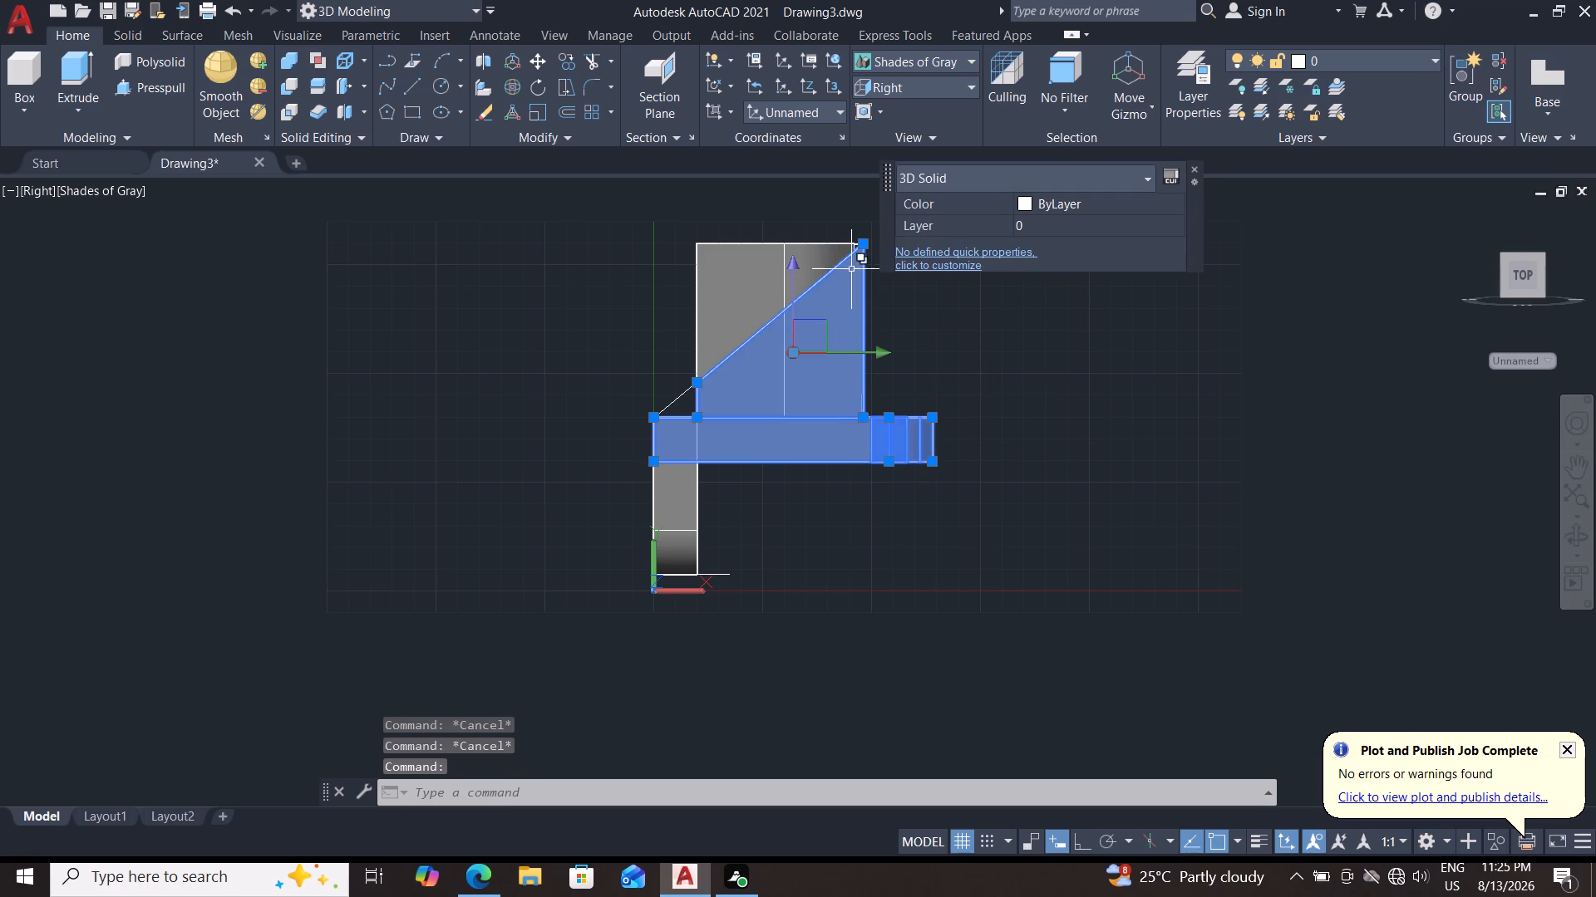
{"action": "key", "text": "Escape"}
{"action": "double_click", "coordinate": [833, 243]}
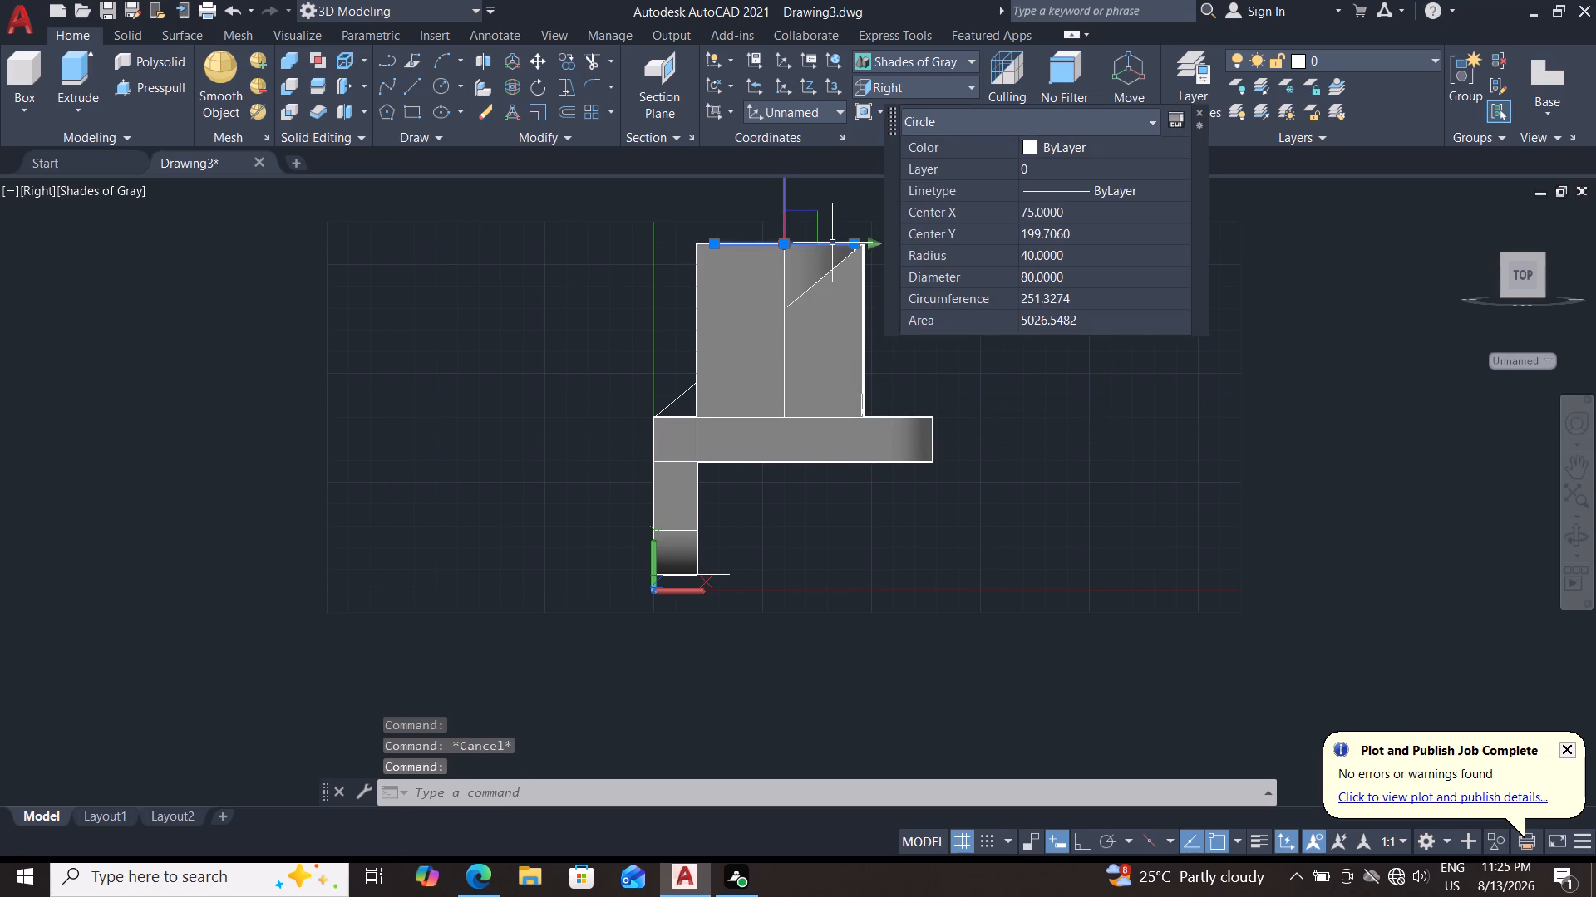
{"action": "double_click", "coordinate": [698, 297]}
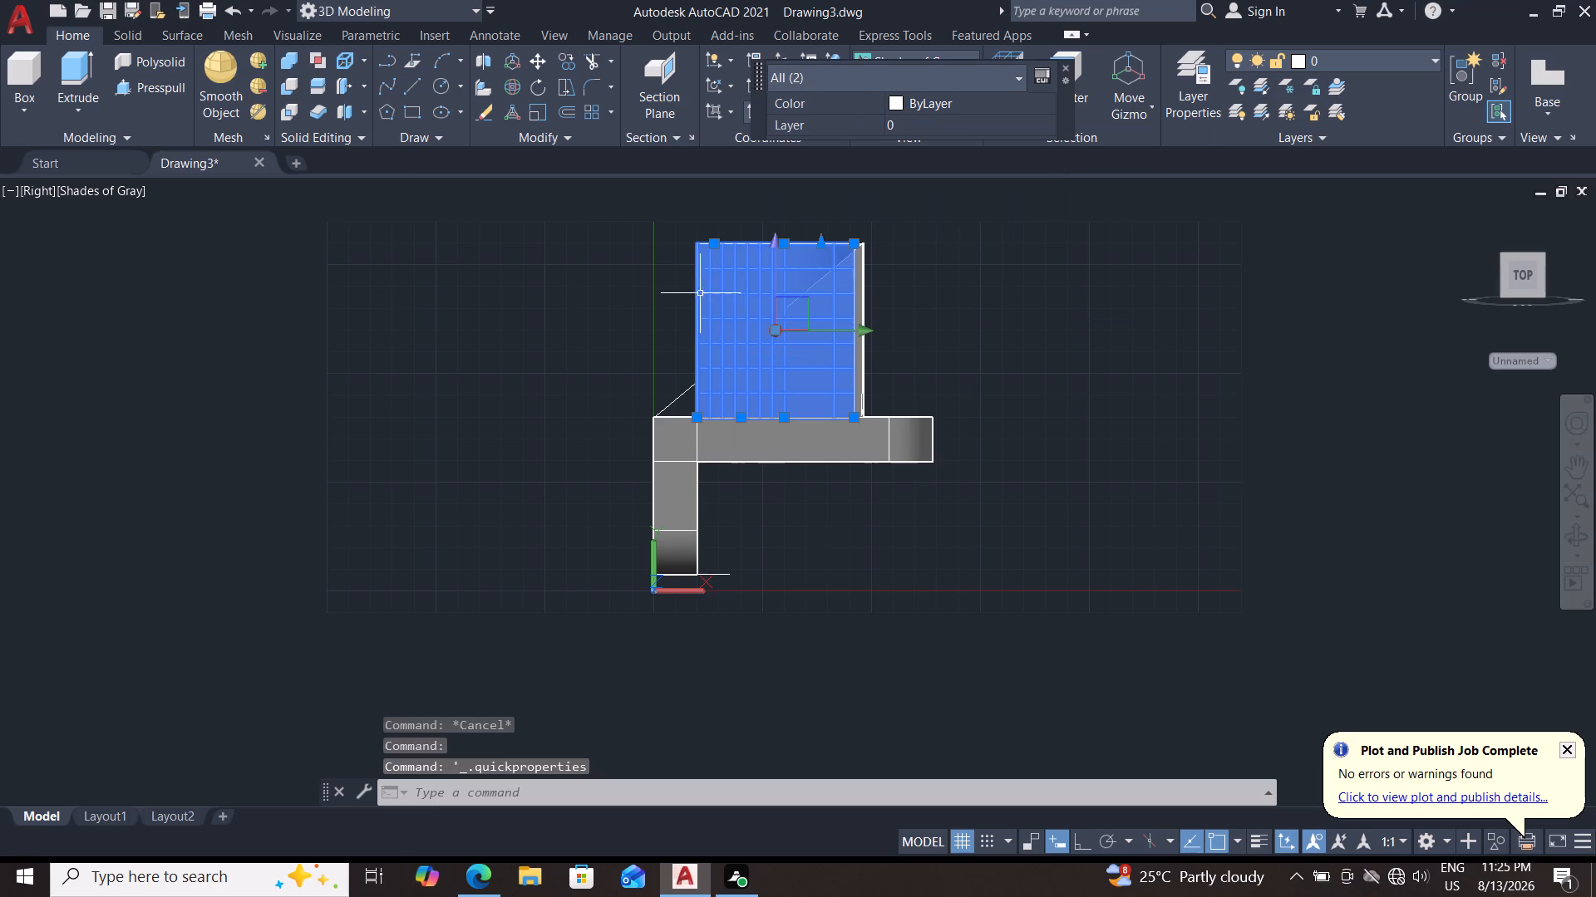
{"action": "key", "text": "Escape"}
Draw a closed triangle of lines from the block's lower side corner up to its top, along the top edge, and diagonally back.
{"action": "scroll", "coordinate": [897, 277], "scroll_direction": "down", "scroll_amount": 2}
{"action": "scroll", "coordinate": [897, 272], "scroll_direction": "up", "scroll_amount": 4}
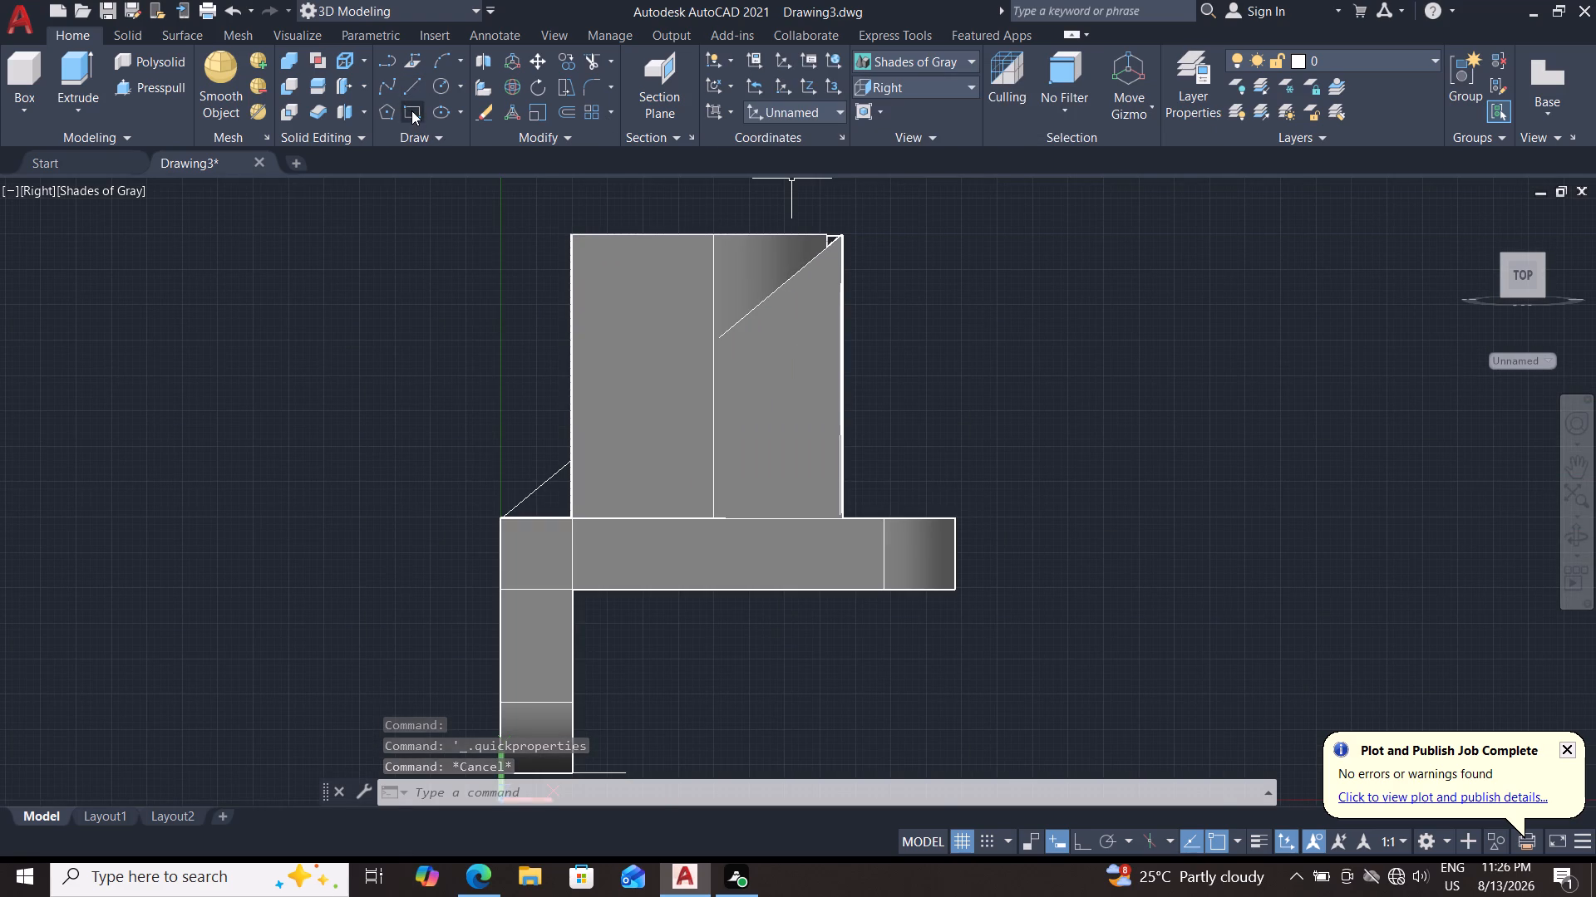
{"action": "left_click", "coordinate": [413, 93]}
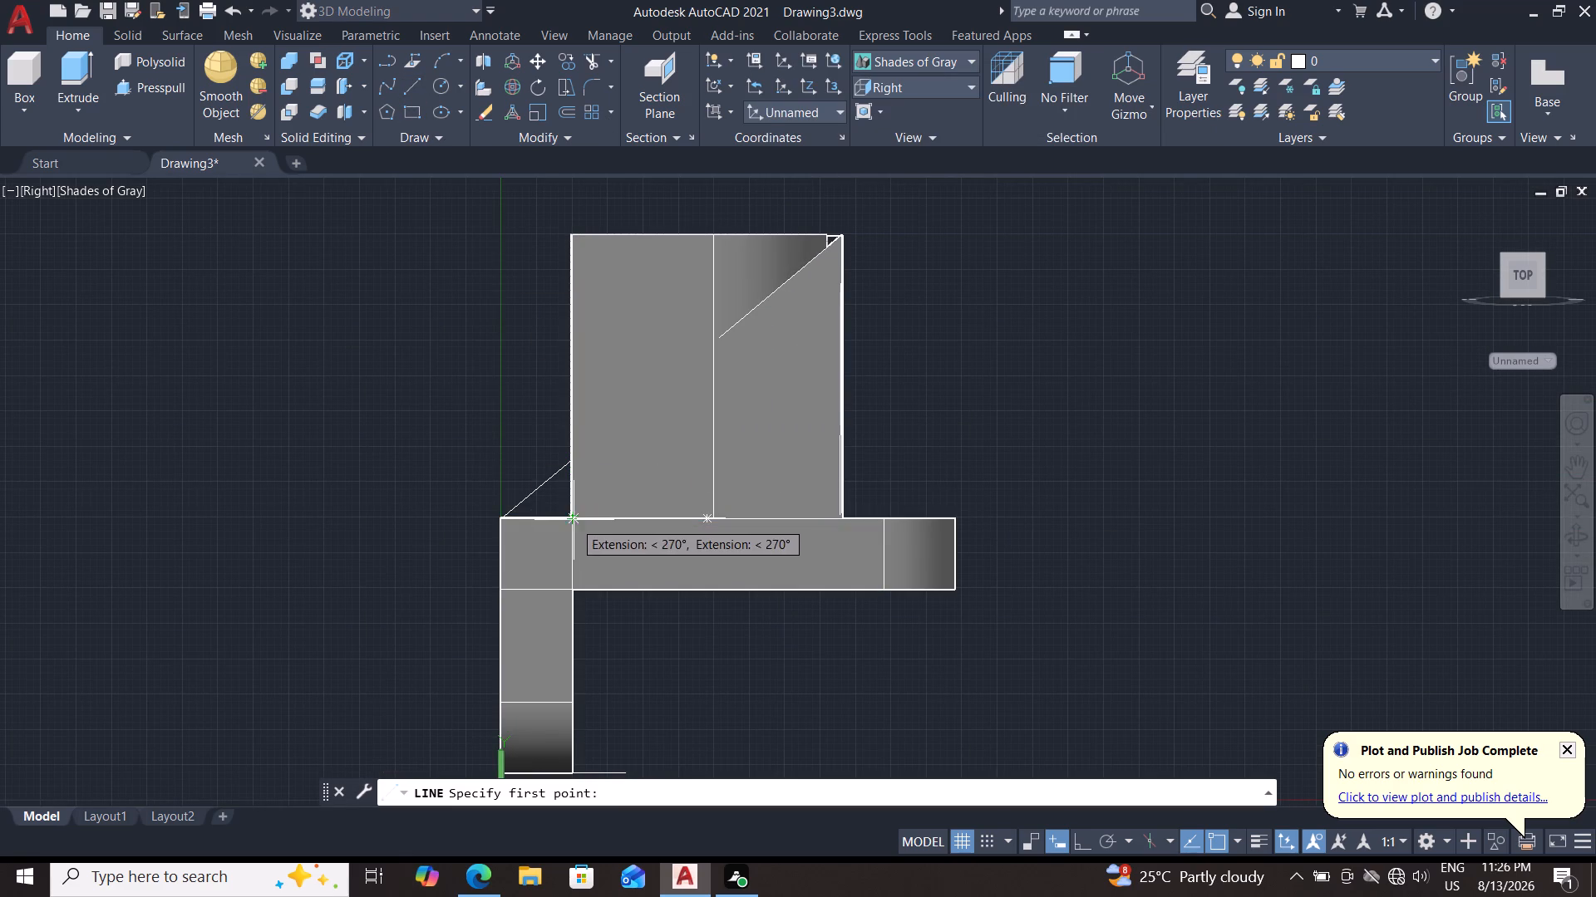
{"action": "double_click", "coordinate": [574, 521]}
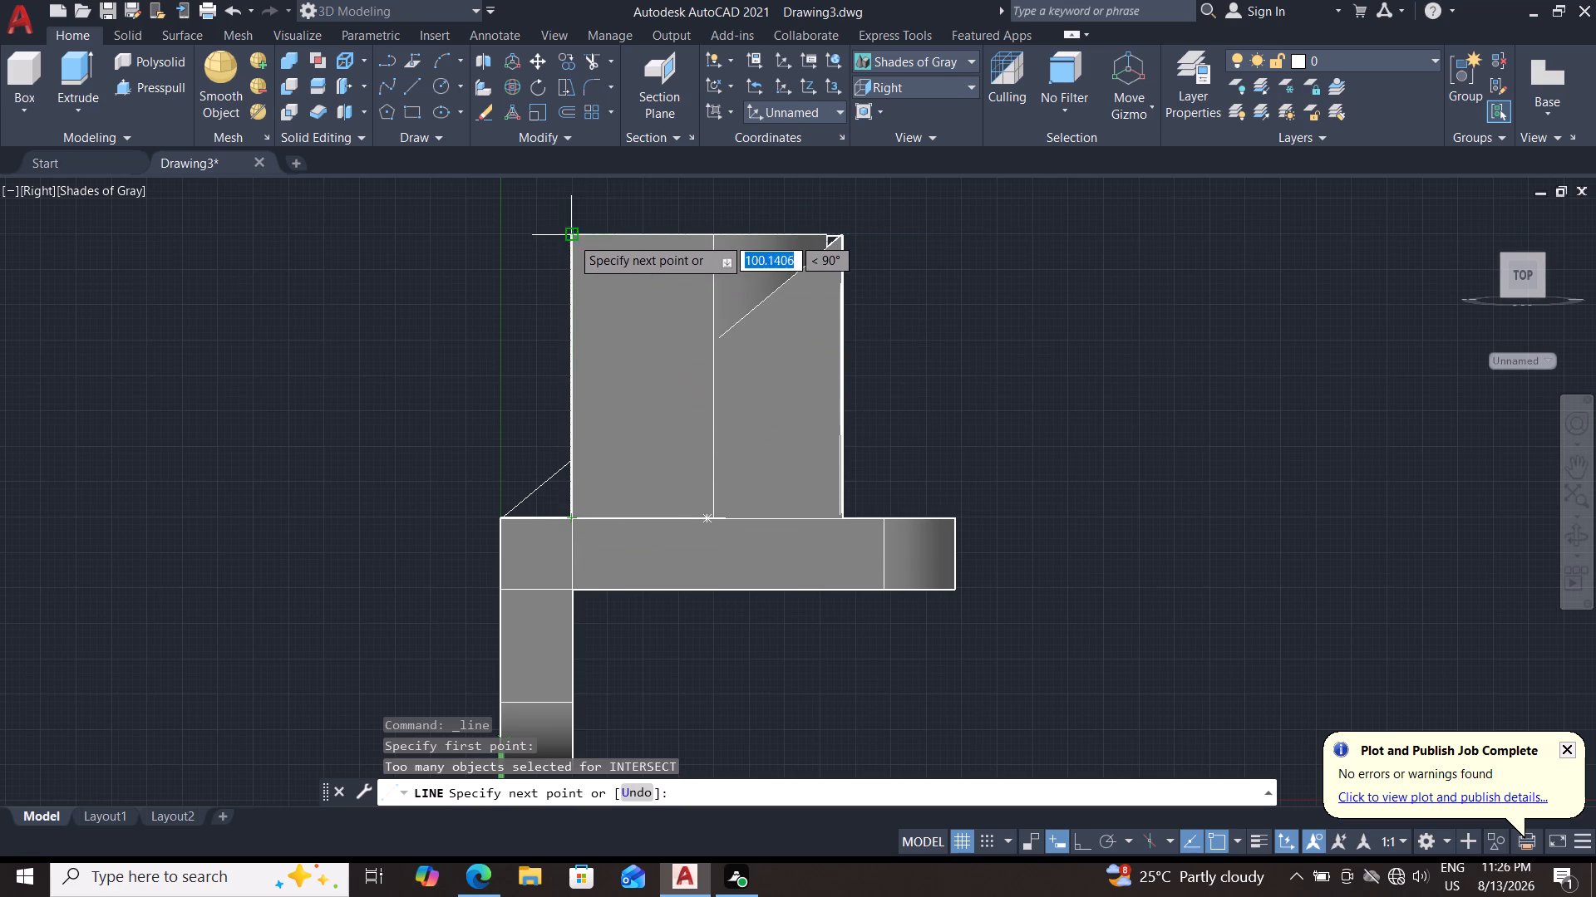
{"action": "double_click", "coordinate": [570, 239]}
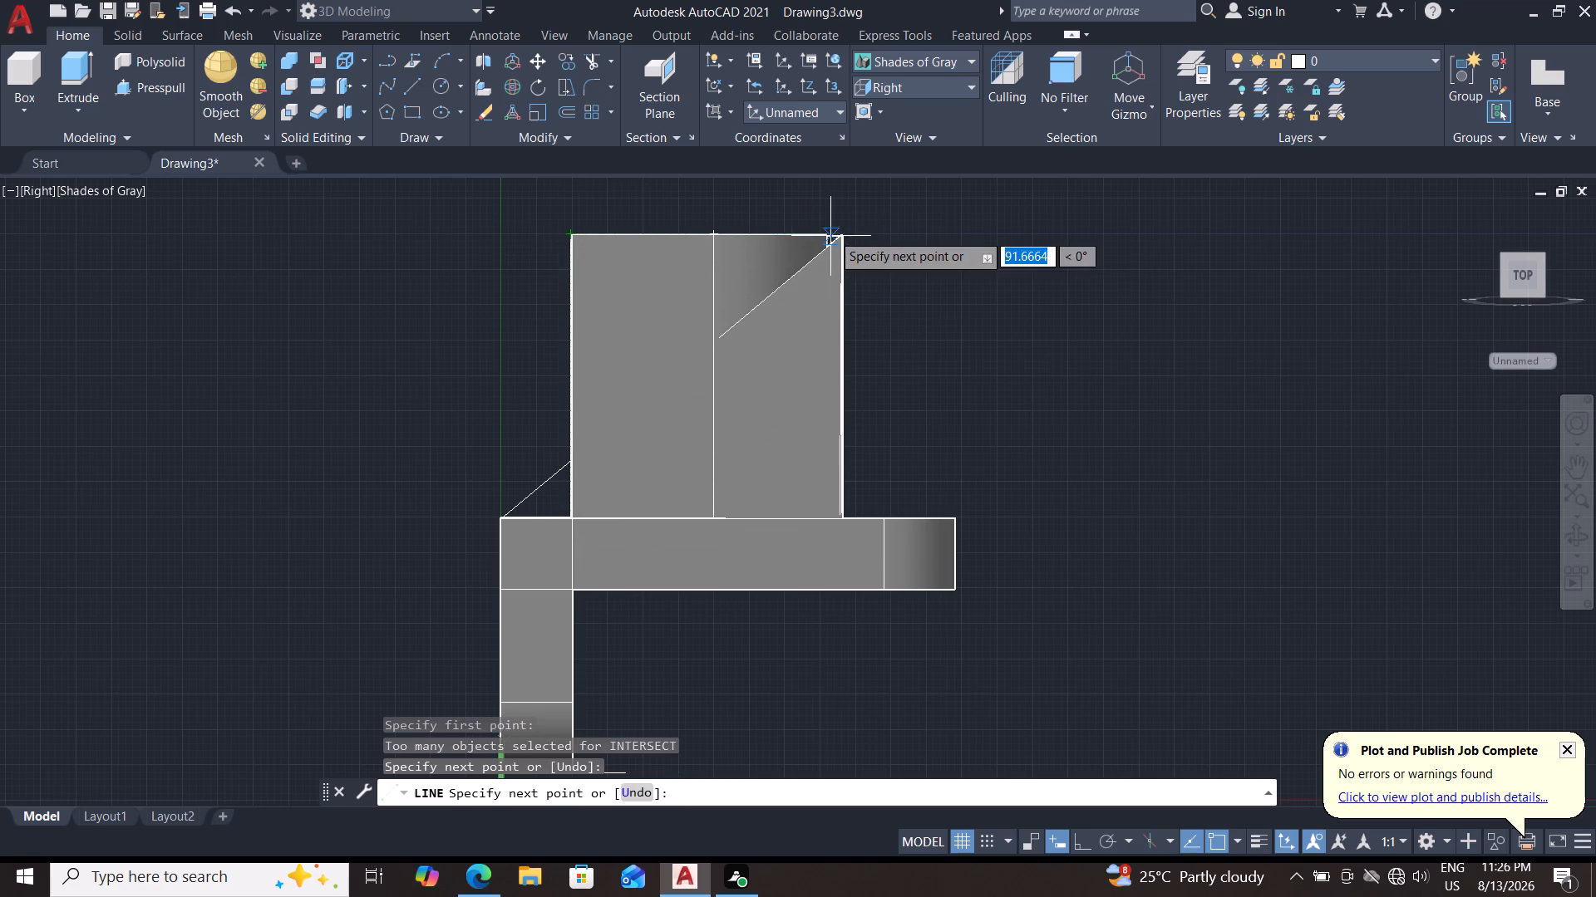
{"action": "double_click", "coordinate": [846, 239]}
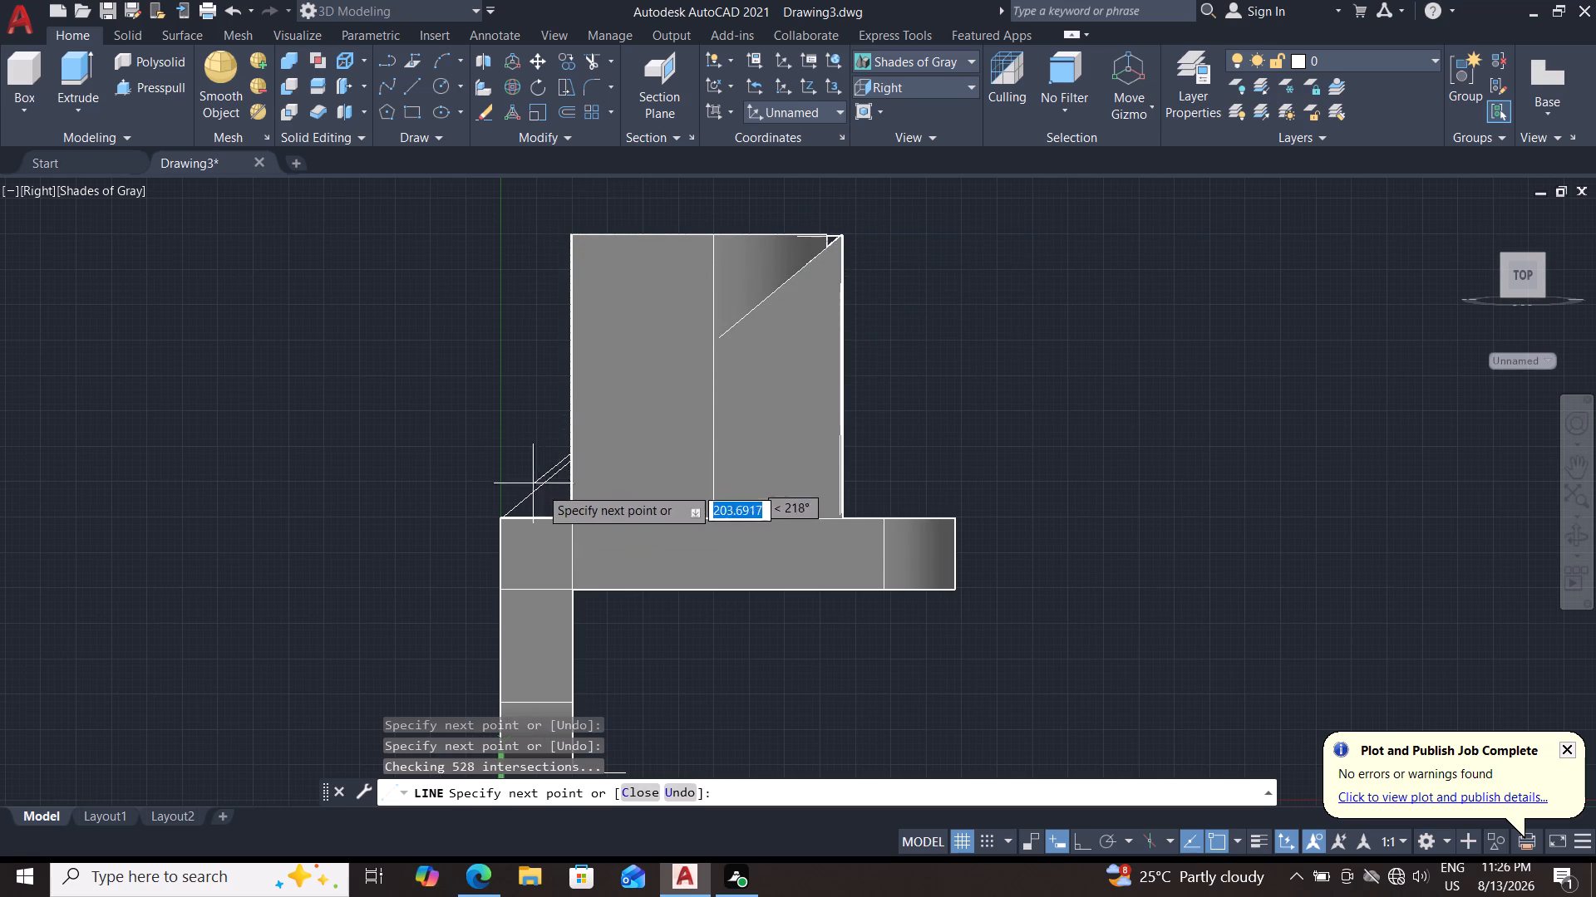
{"action": "left_click", "coordinate": [573, 522]}
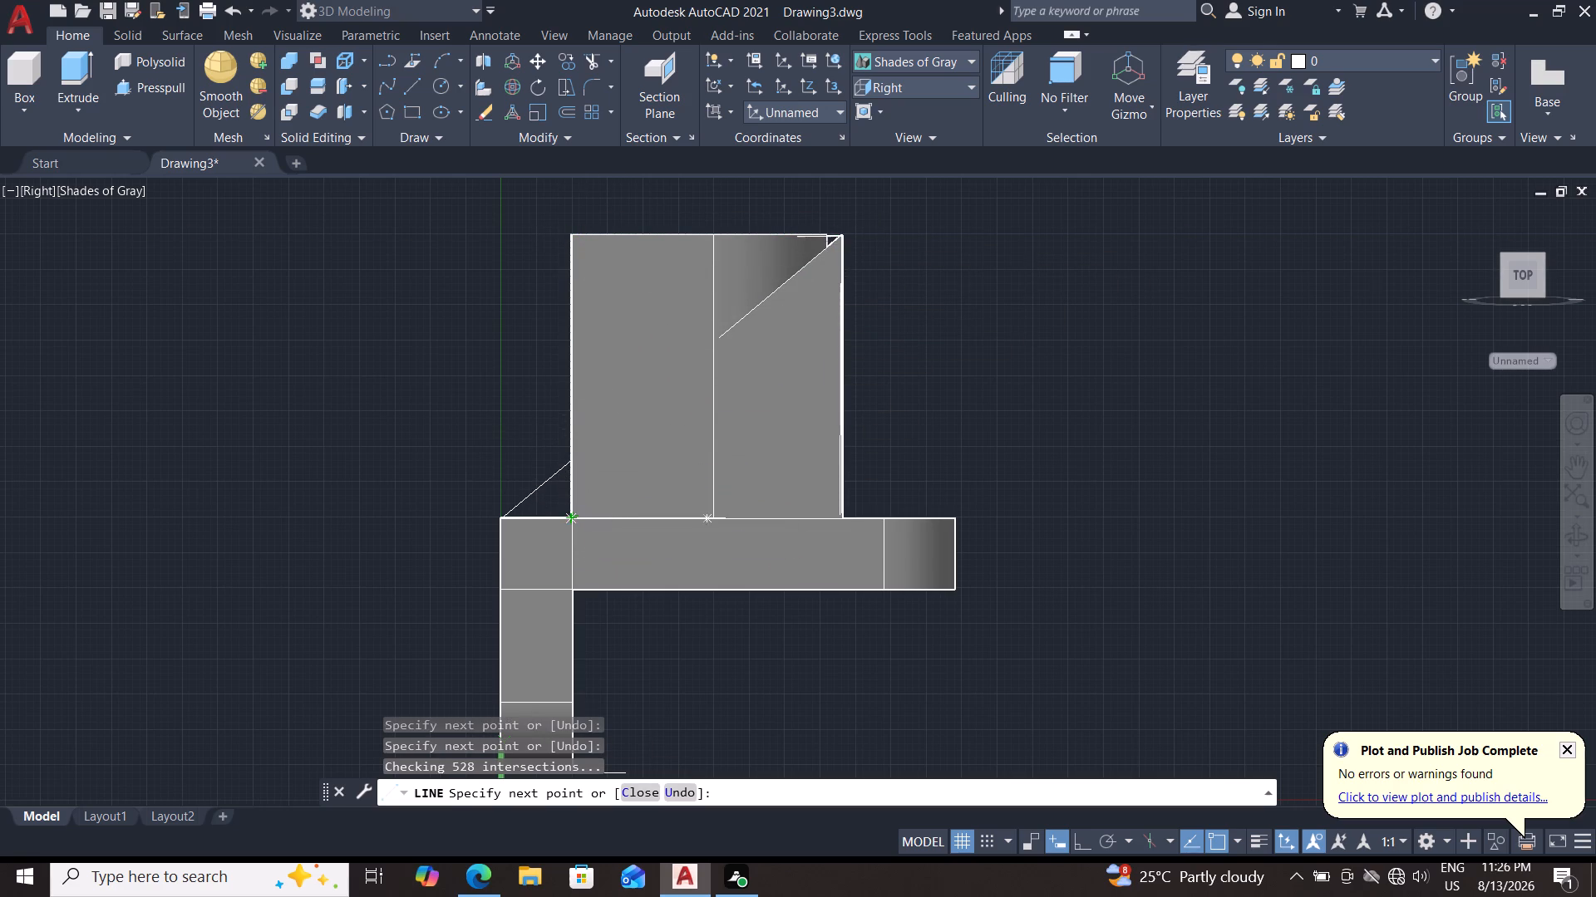
{"action": "key", "text": "Tab"}
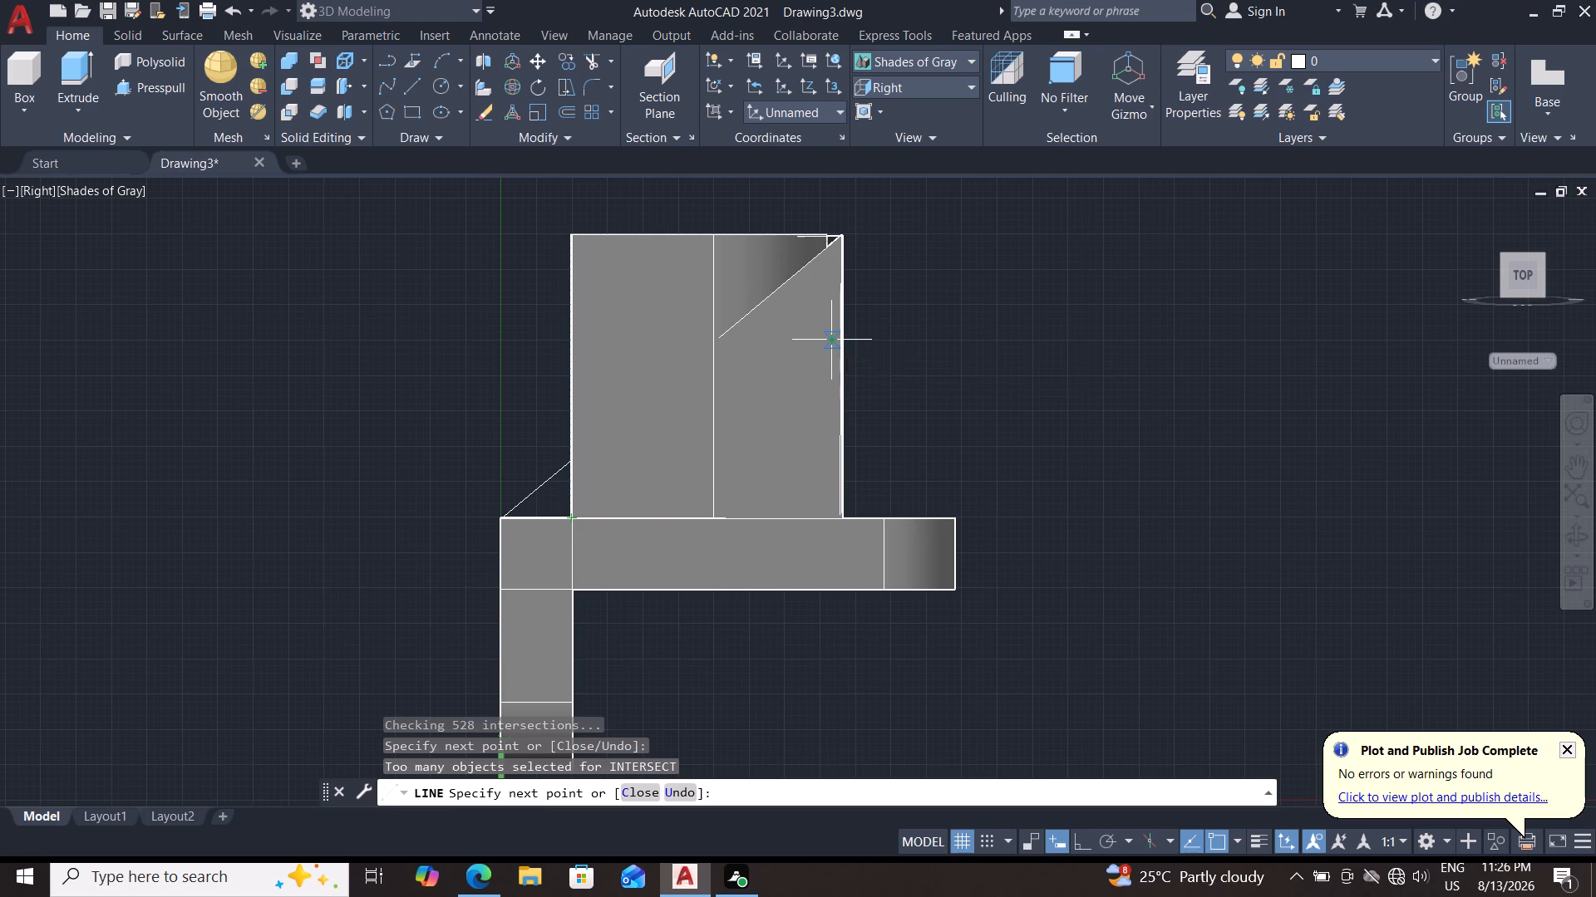
{"action": "key", "text": "Escape"}
Set the model to the preset Left view.
{"action": "double_click", "coordinate": [920, 89]}
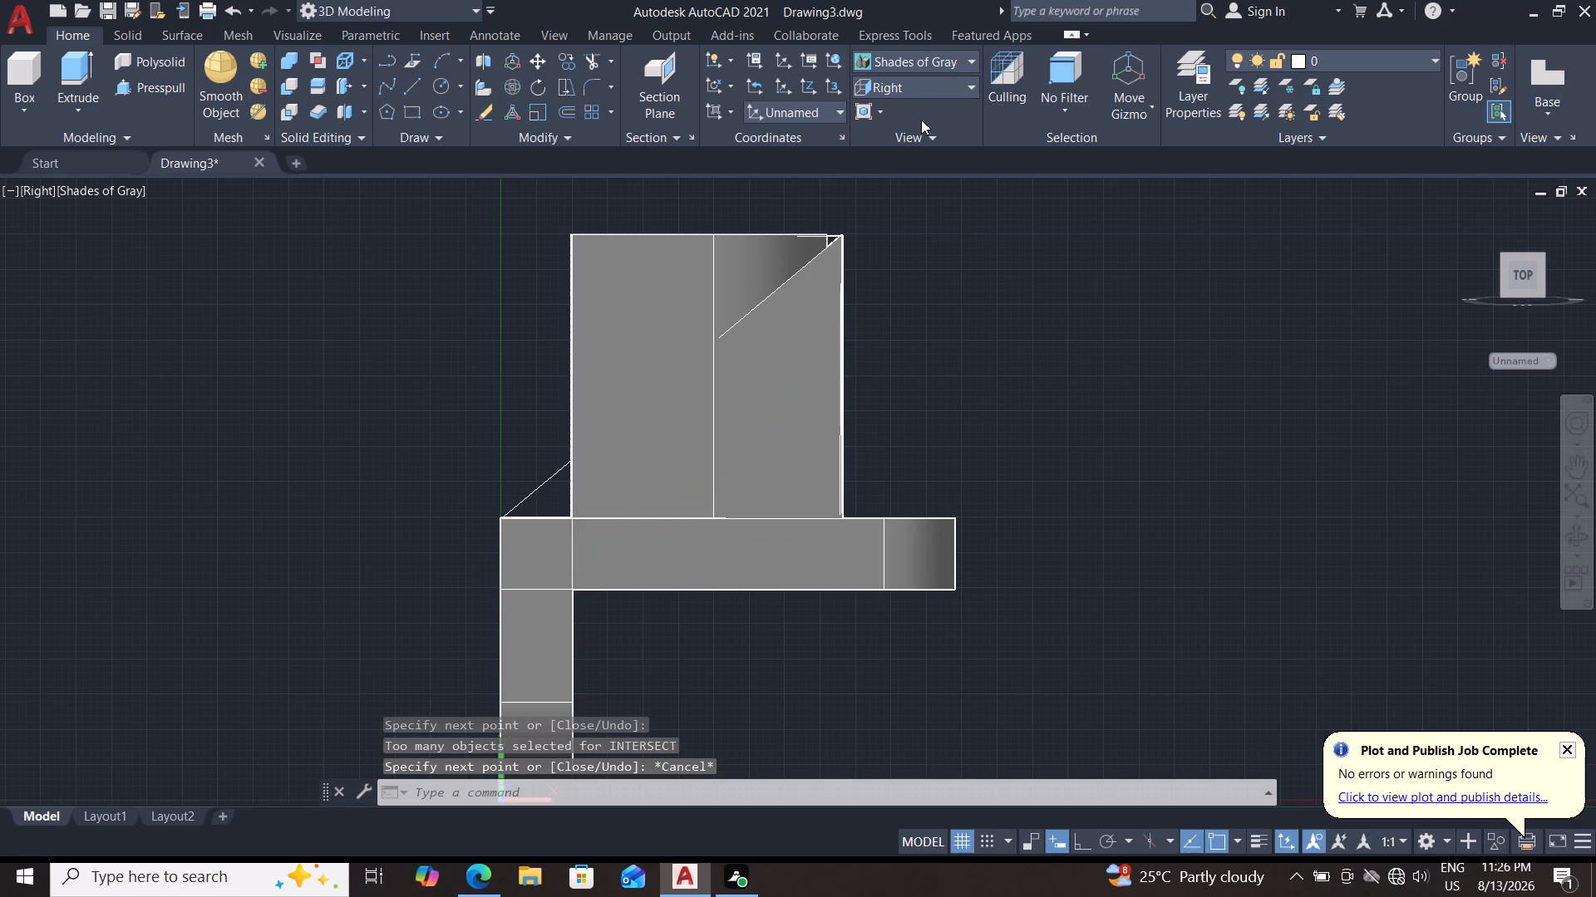
{"action": "double_click", "coordinate": [948, 86]}
{"action": "left_click", "coordinate": [977, 88]}
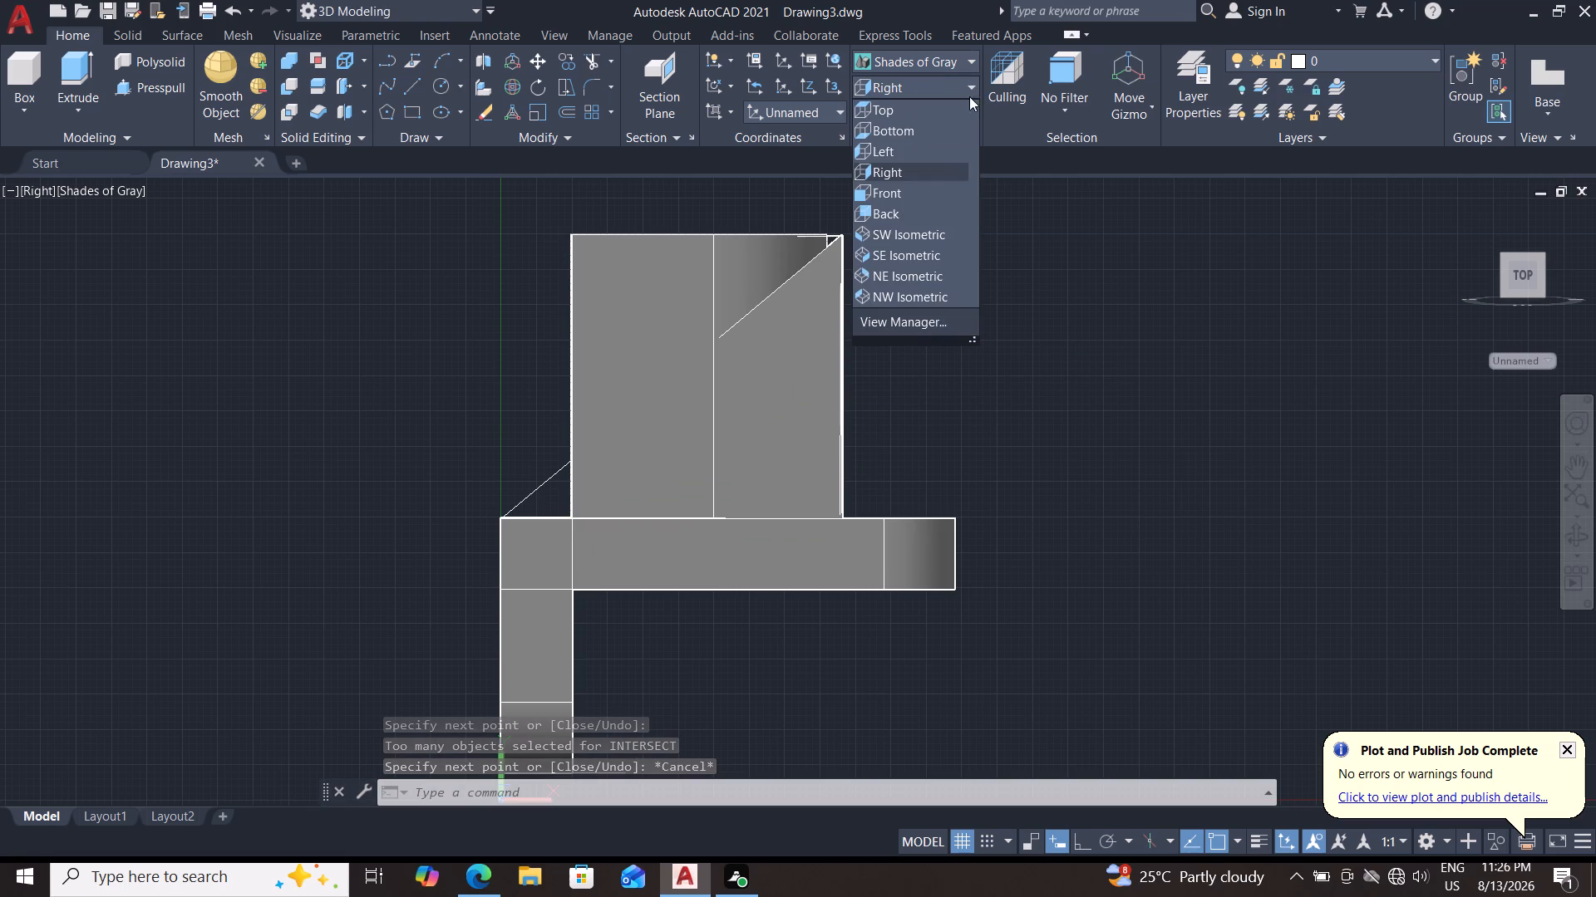
{"action": "left_click", "coordinate": [922, 149]}
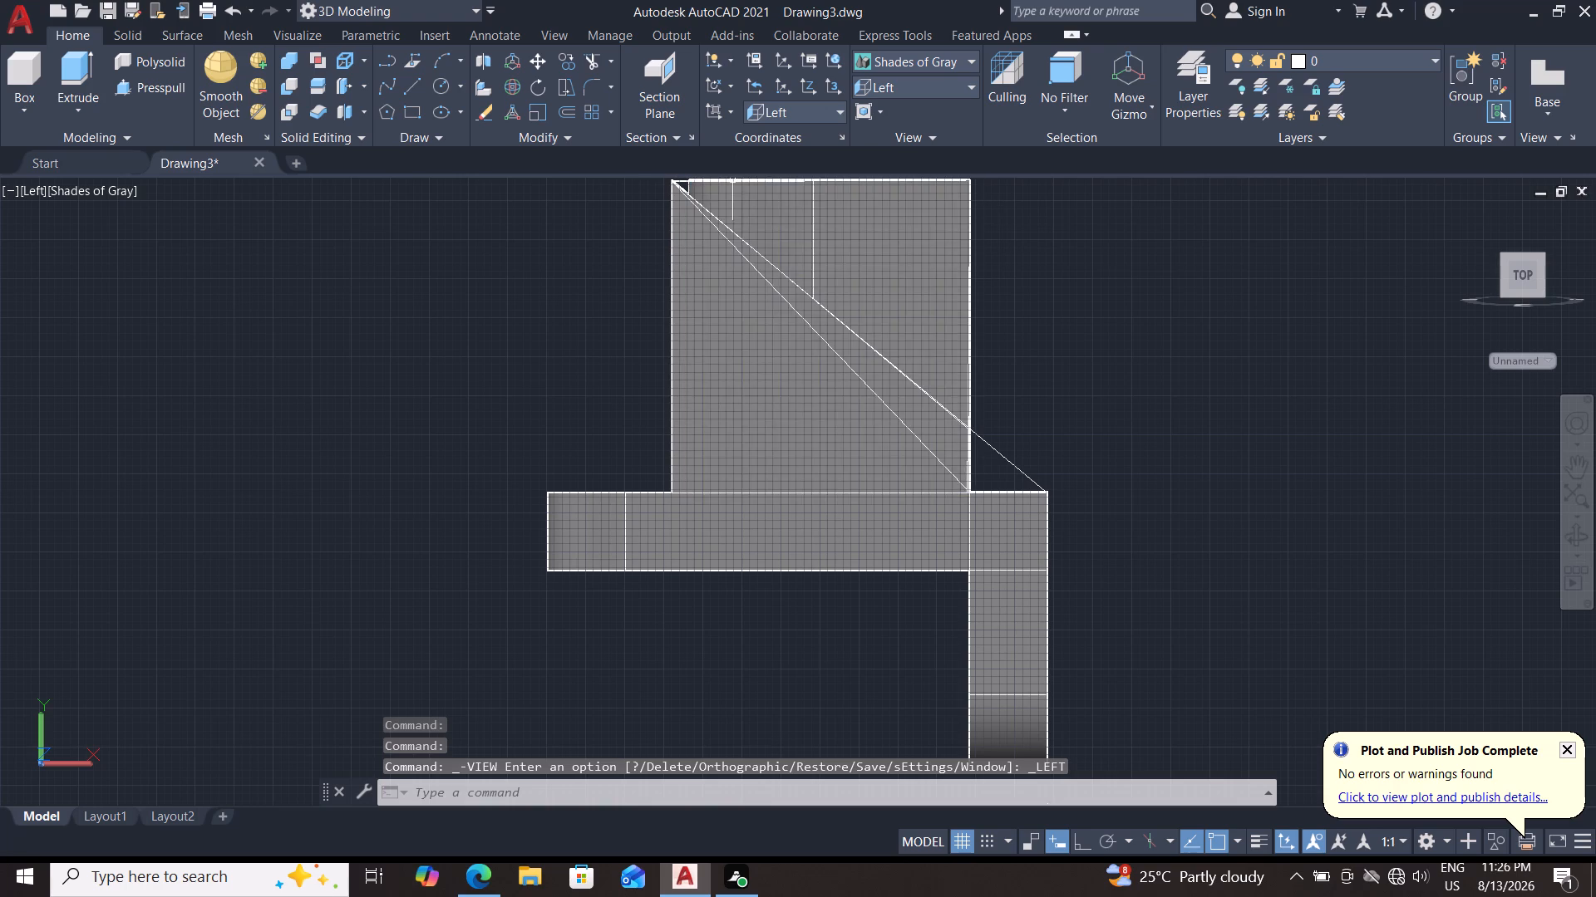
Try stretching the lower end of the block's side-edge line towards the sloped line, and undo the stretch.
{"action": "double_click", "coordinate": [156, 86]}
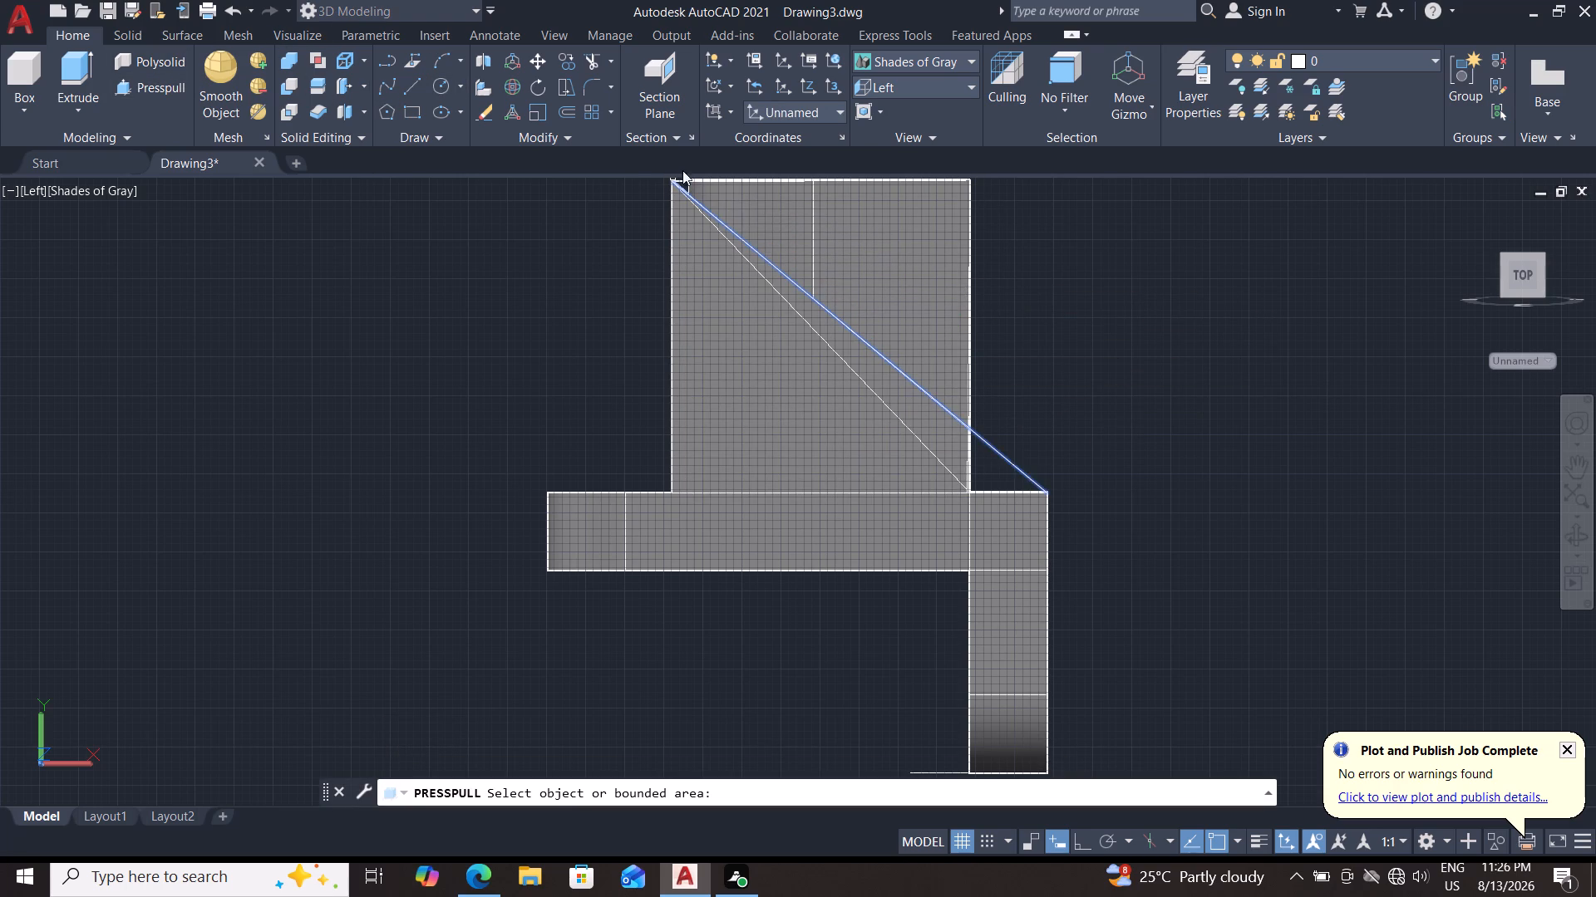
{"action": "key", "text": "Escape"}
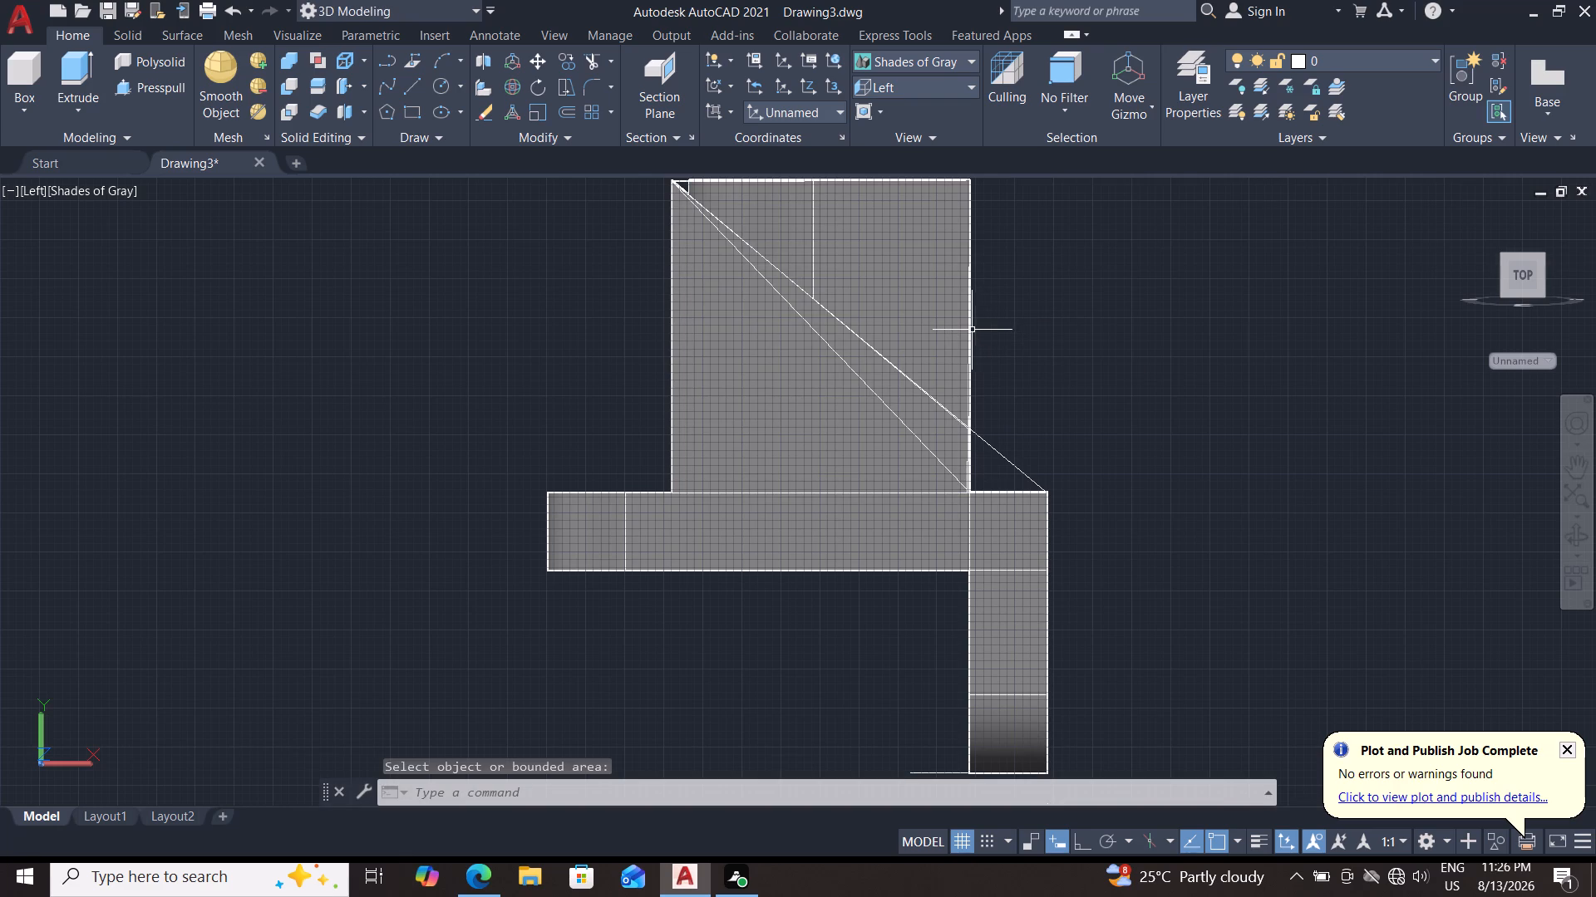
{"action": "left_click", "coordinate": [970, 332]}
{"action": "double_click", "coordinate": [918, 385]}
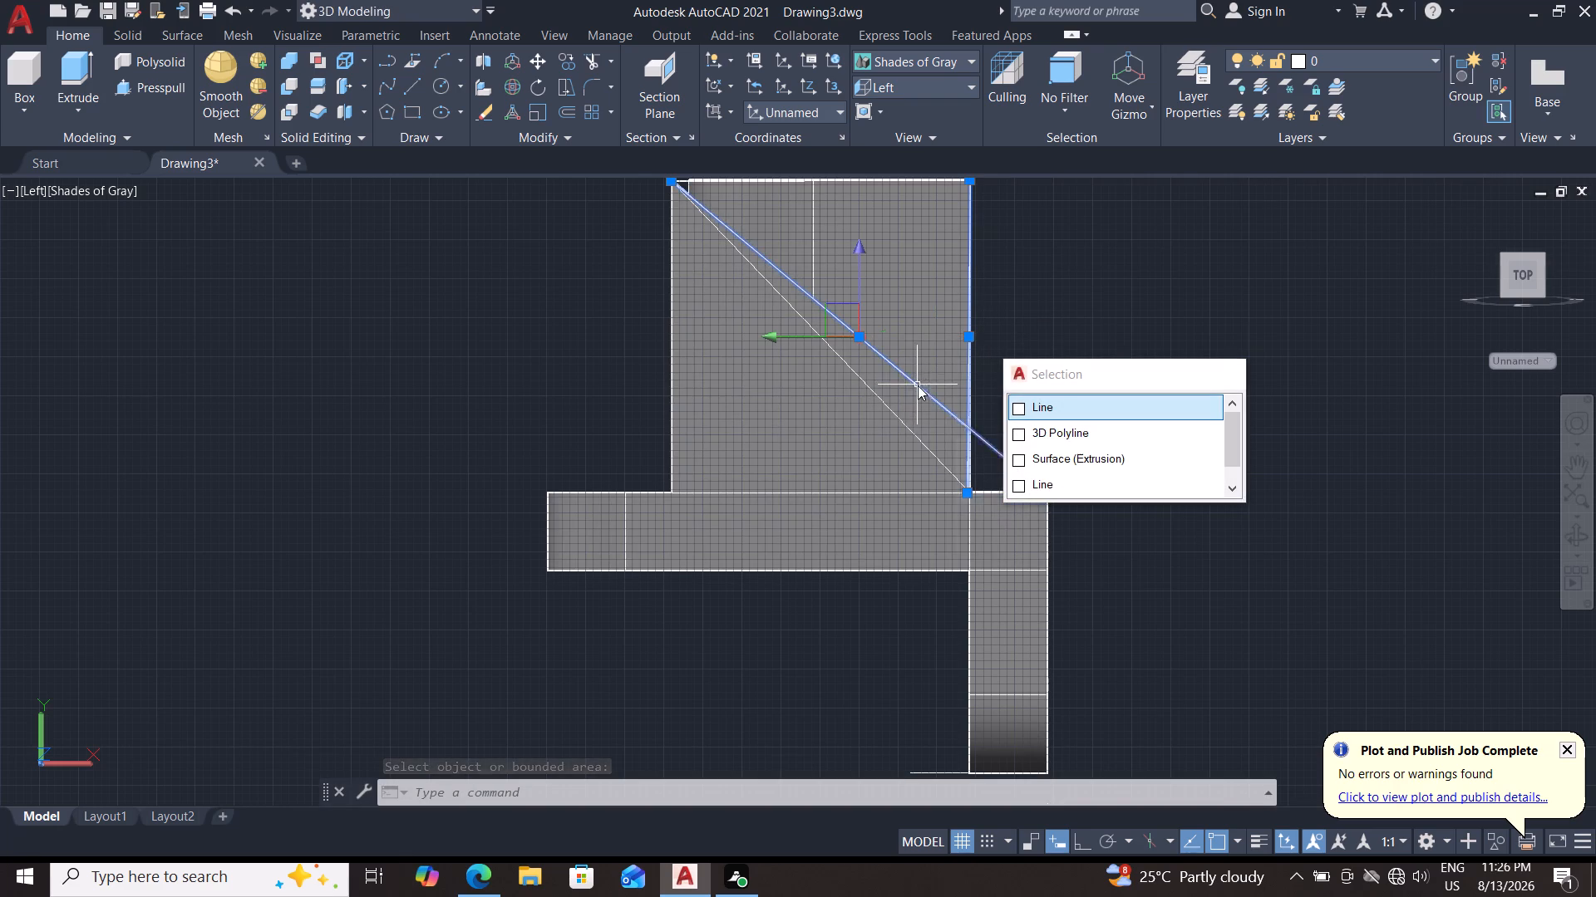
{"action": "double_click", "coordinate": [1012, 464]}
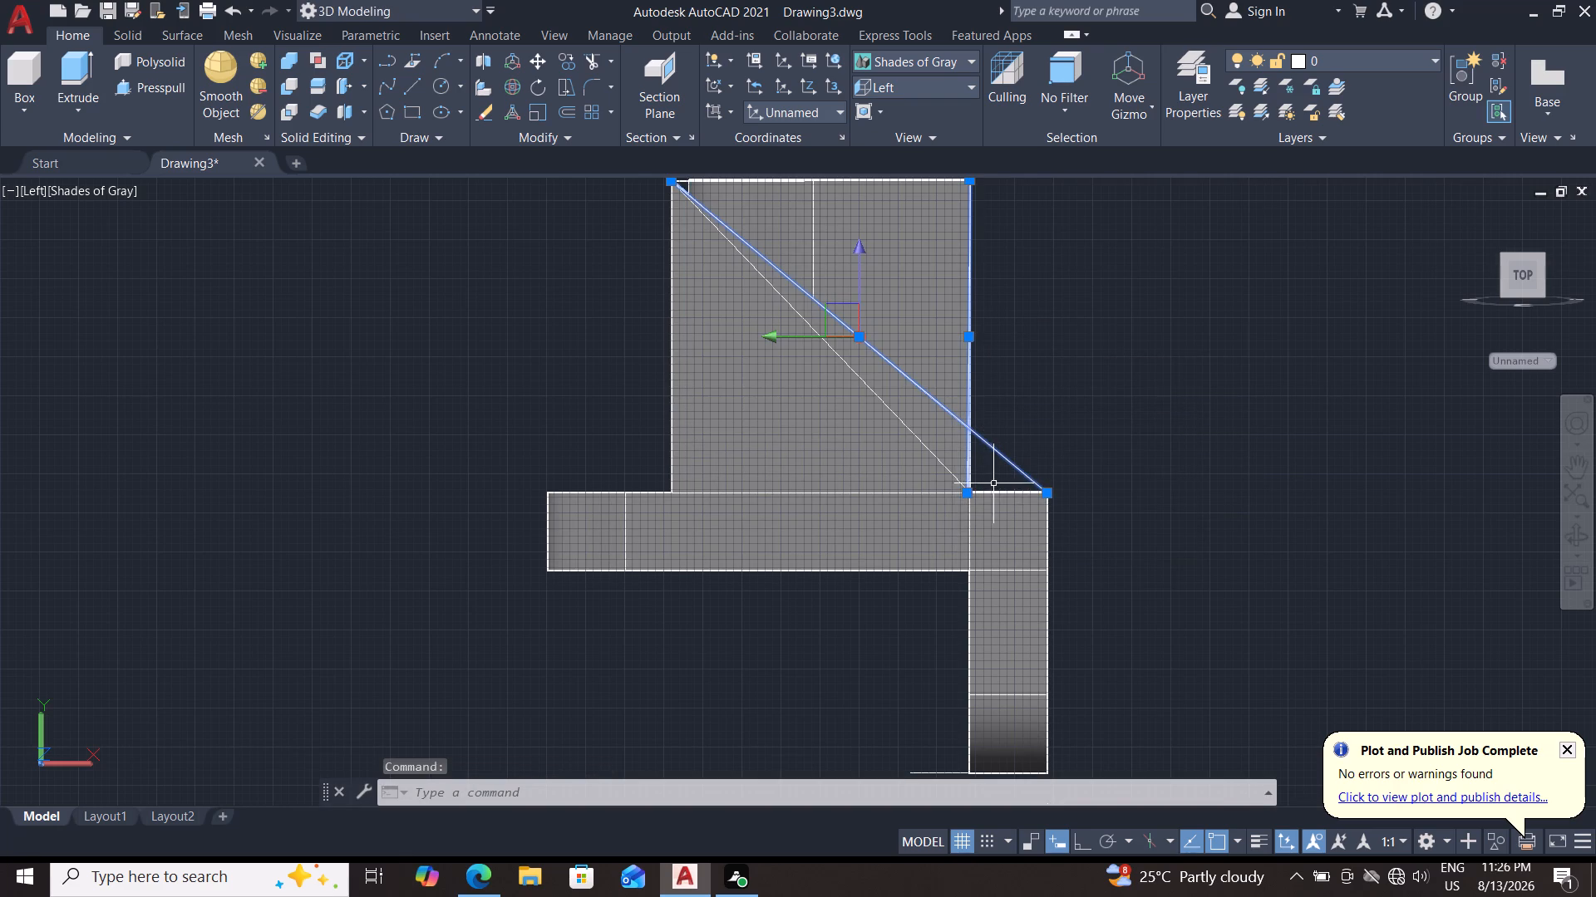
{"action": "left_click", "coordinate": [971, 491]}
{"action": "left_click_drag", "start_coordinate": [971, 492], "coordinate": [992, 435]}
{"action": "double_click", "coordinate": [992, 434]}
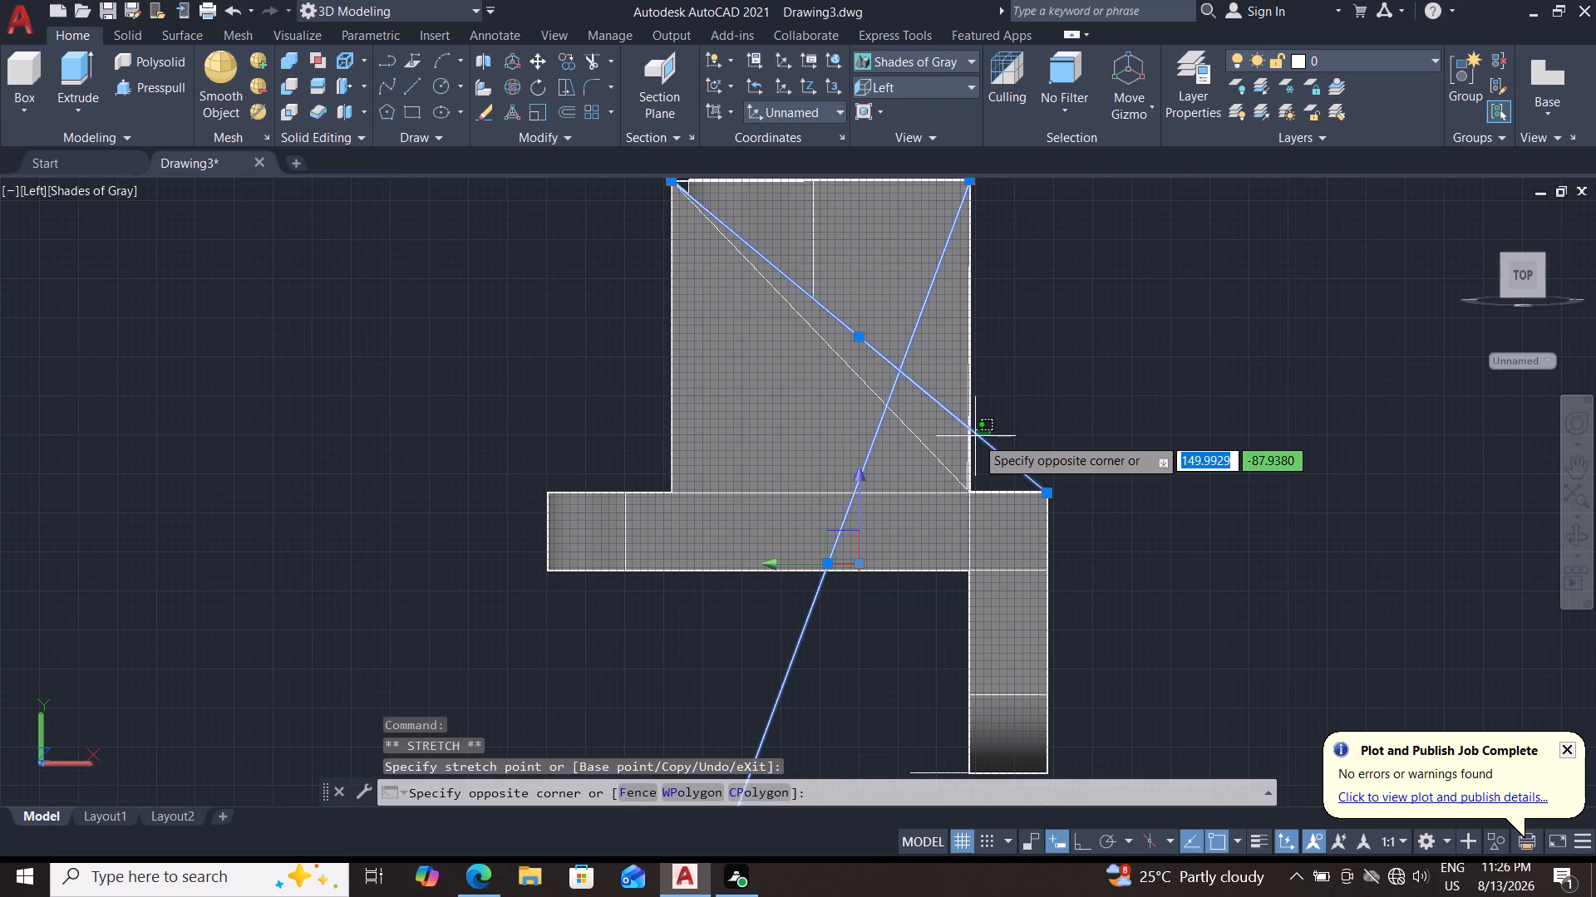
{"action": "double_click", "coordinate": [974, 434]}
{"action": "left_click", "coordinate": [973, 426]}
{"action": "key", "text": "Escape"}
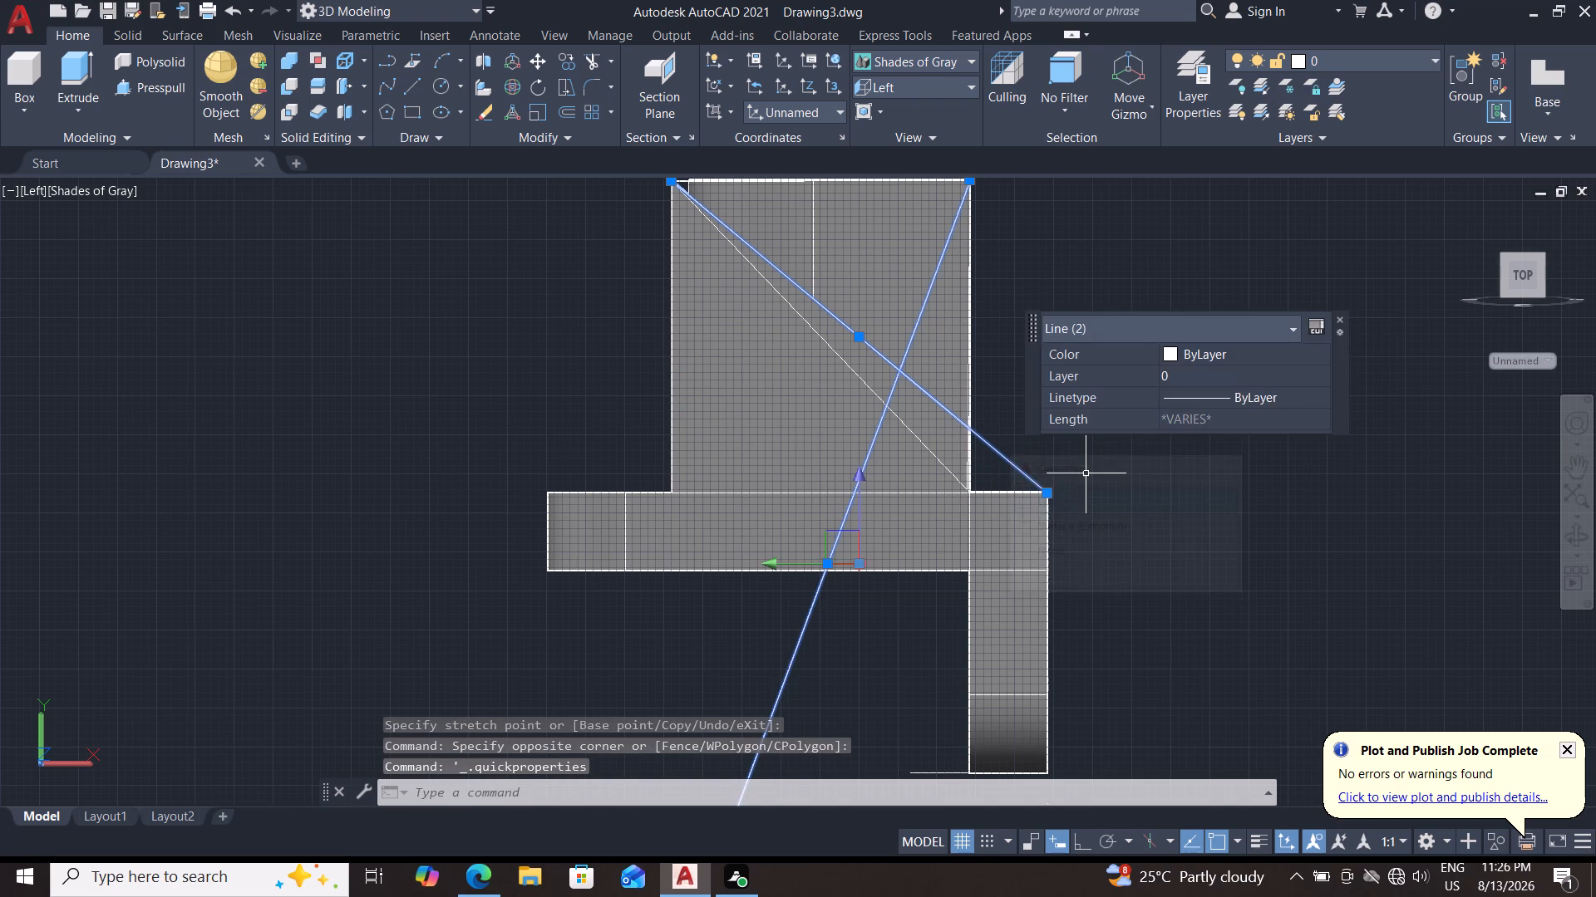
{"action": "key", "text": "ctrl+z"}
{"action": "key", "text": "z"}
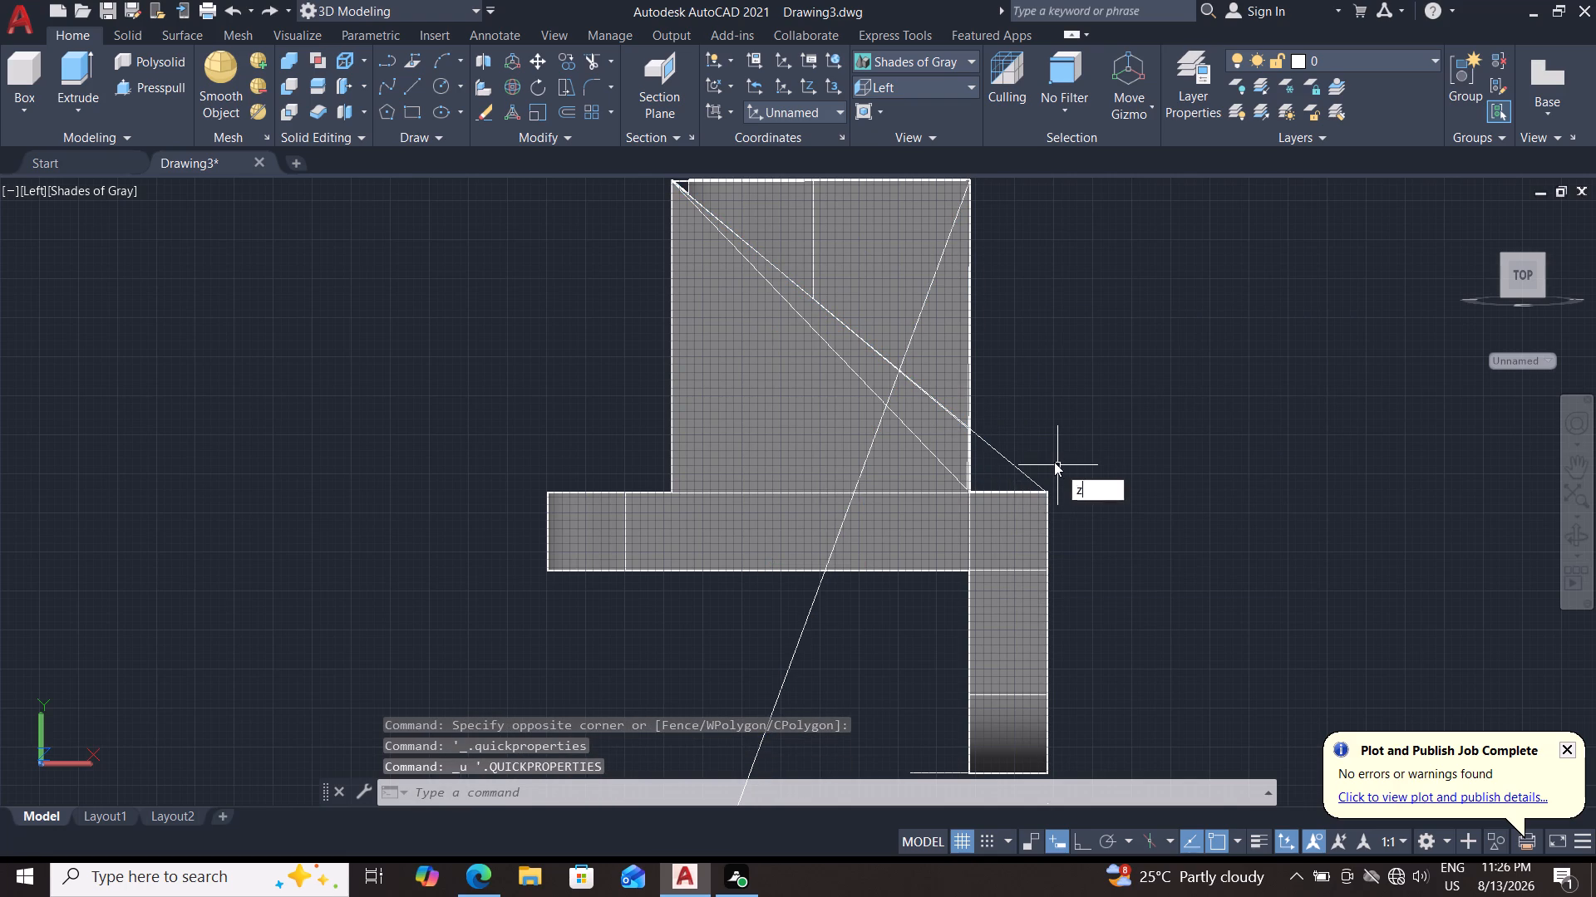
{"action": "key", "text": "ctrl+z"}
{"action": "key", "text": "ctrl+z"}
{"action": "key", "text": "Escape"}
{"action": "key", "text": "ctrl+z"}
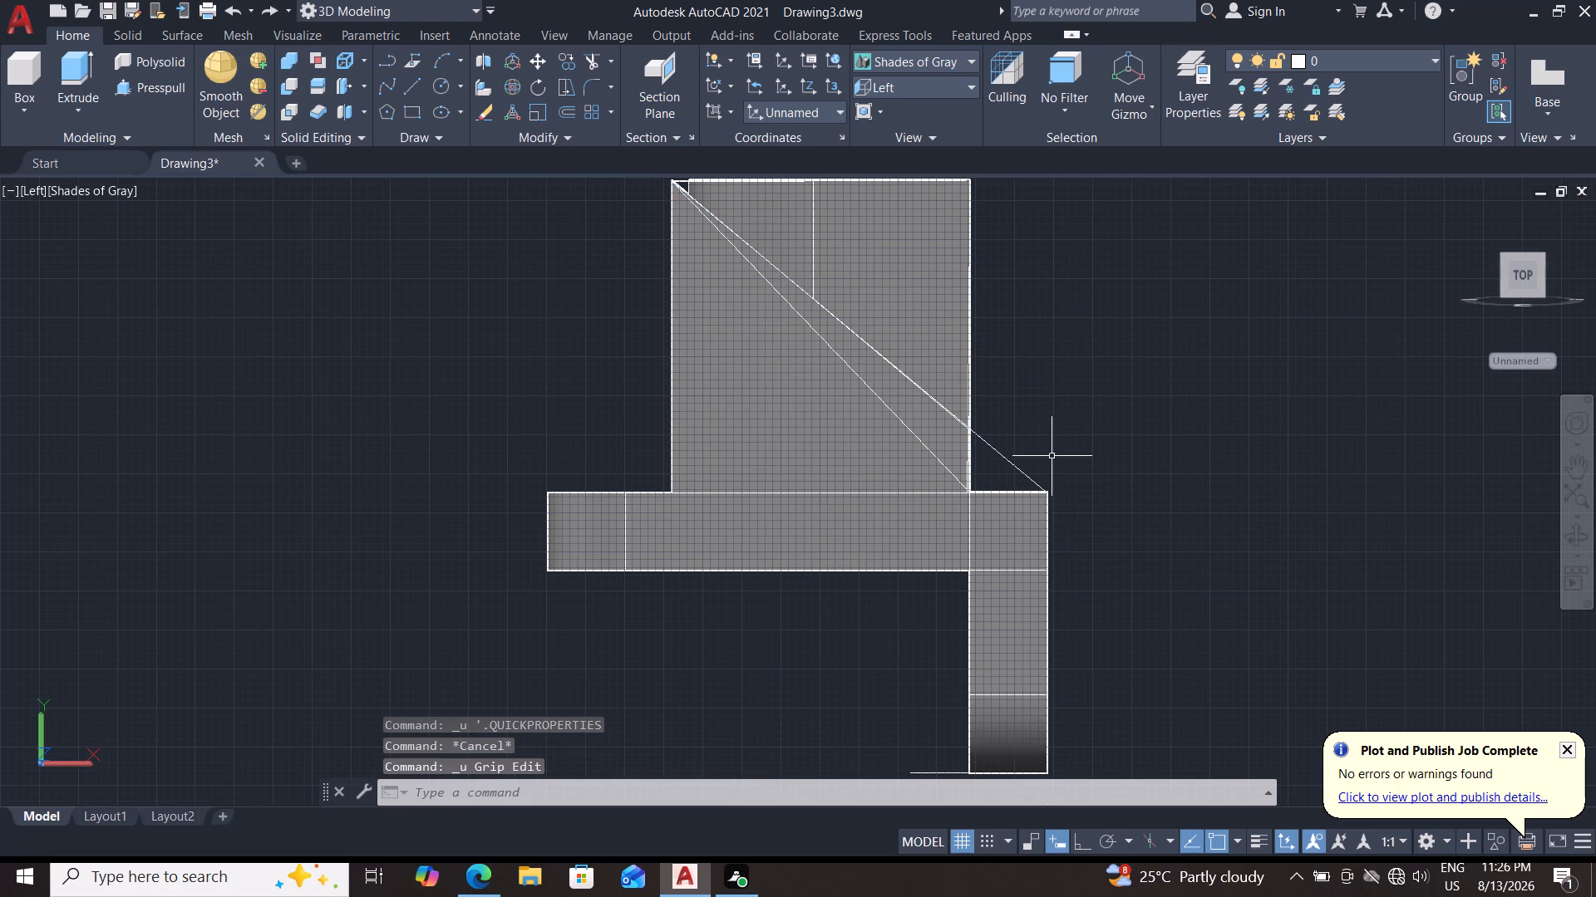
Draw a line about 82 long up the block's side edge, from its crossing with the sloped line to the top corner.
{"action": "double_click", "coordinate": [970, 368]}
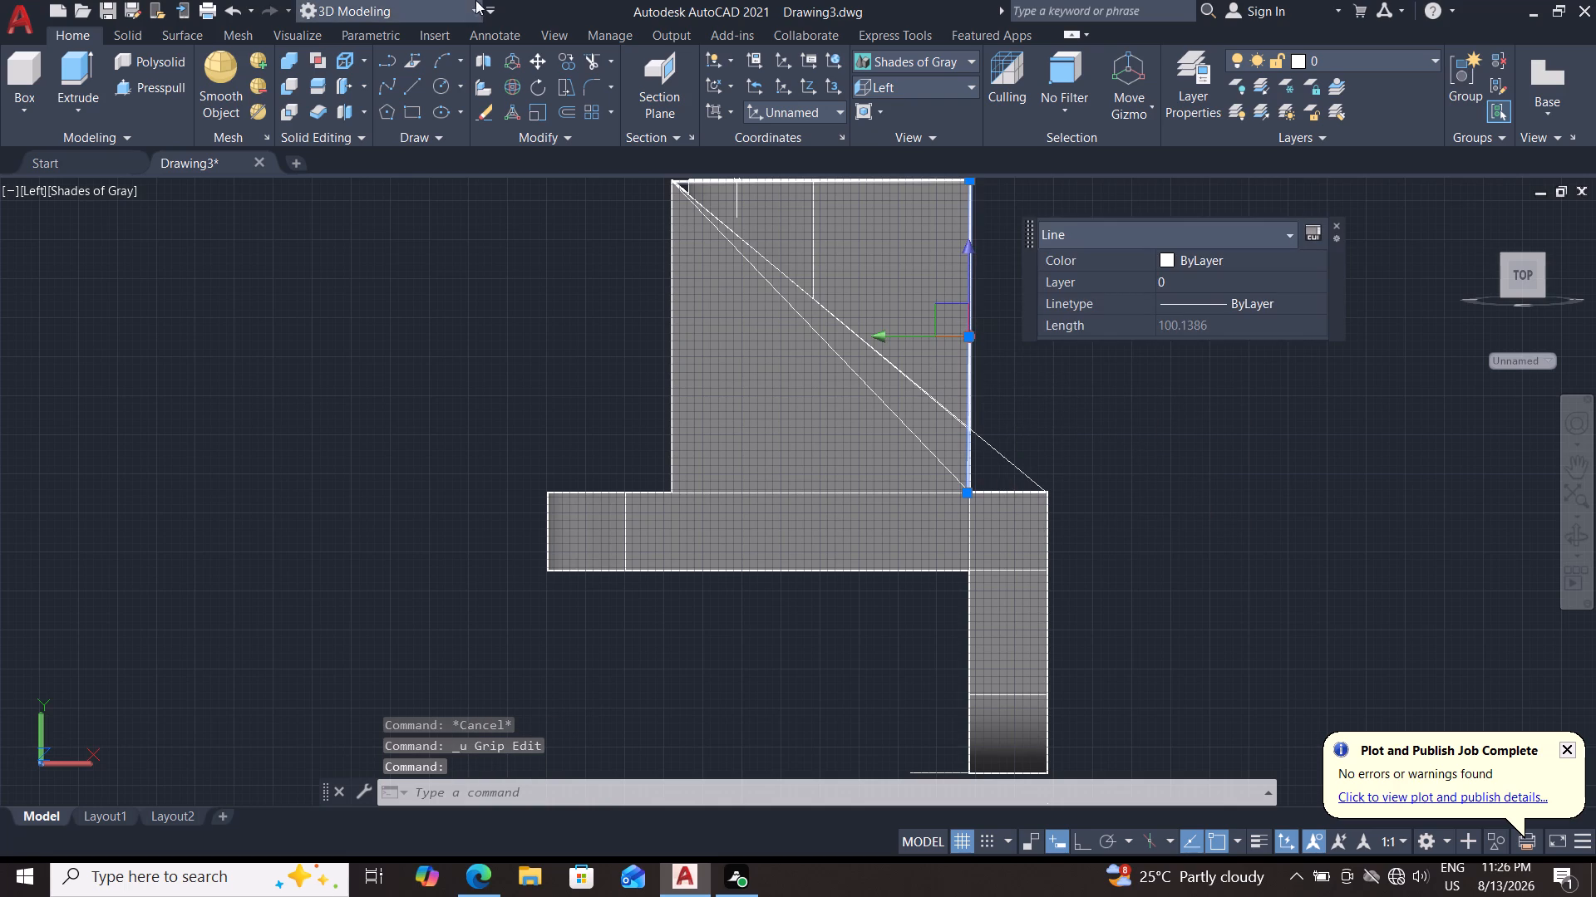
{"action": "double_click", "coordinate": [416, 87]}
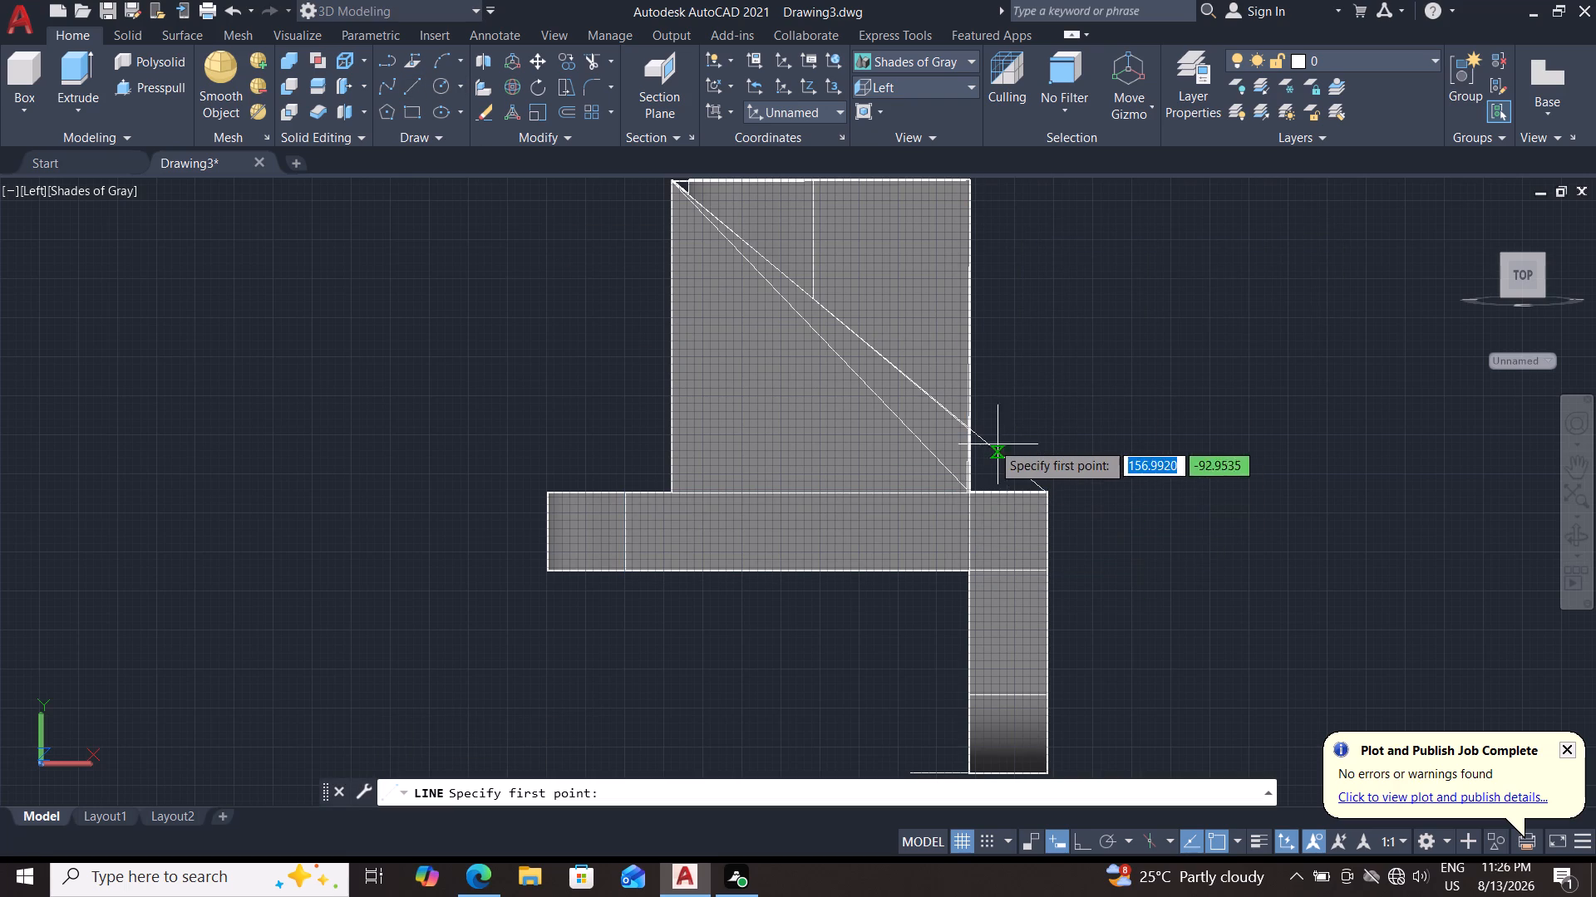
{"action": "double_click", "coordinate": [970, 436]}
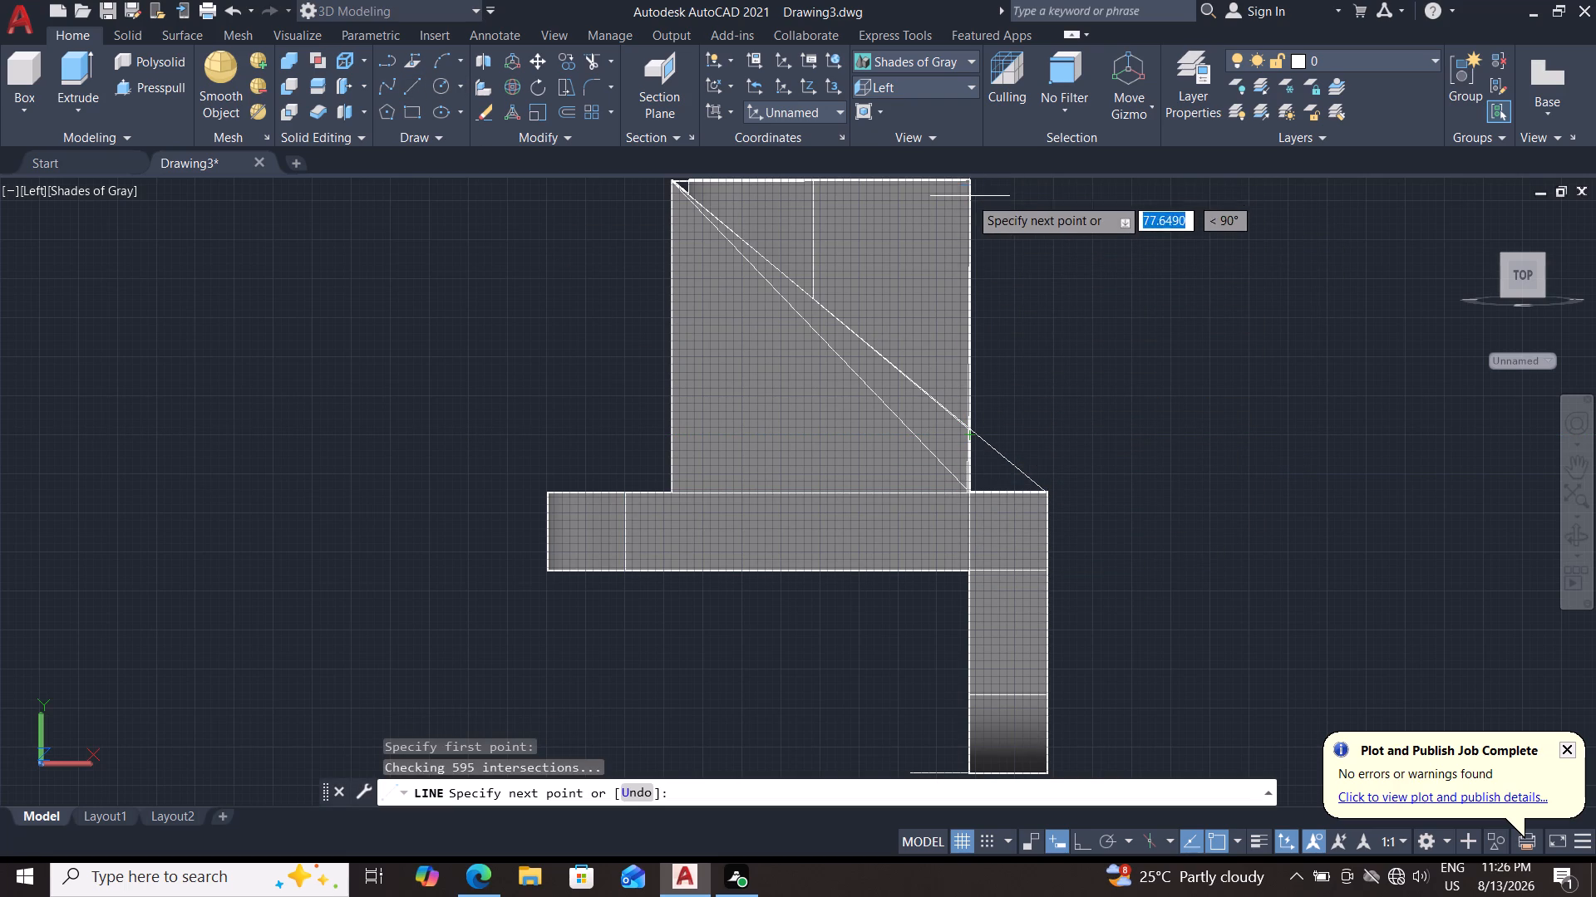
{"action": "left_click", "coordinate": [972, 175]}
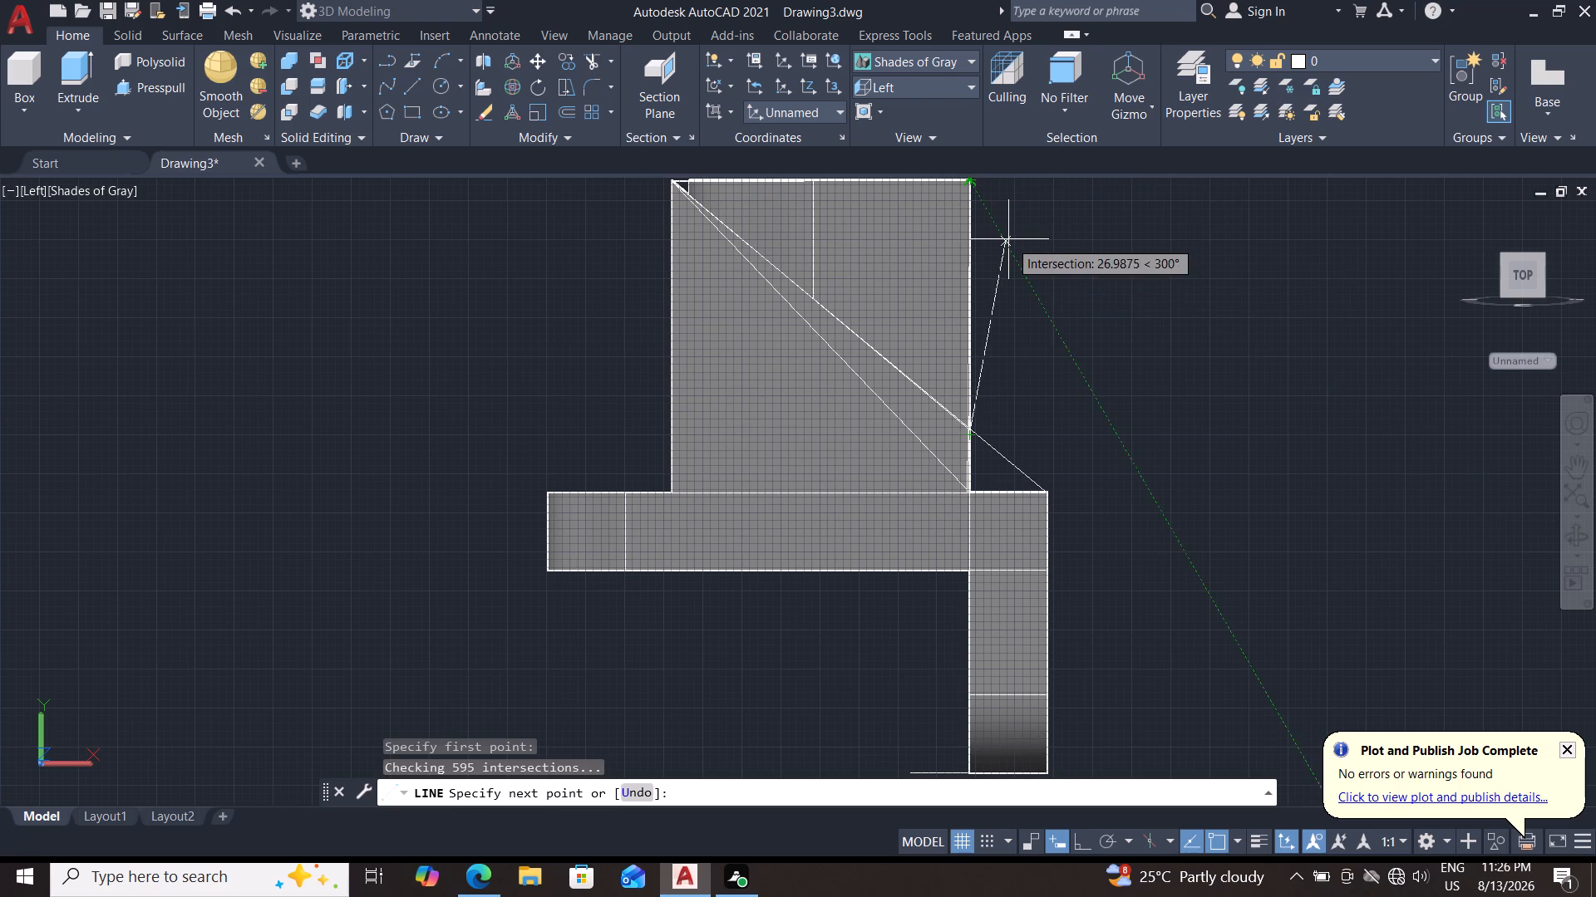
{"action": "scroll", "coordinate": [1009, 240], "scroll_direction": "up", "scroll_amount": 1}
{"action": "scroll", "coordinate": [1005, 238], "scroll_direction": "down", "scroll_amount": 2}
{"action": "double_click", "coordinate": [978, 207]}
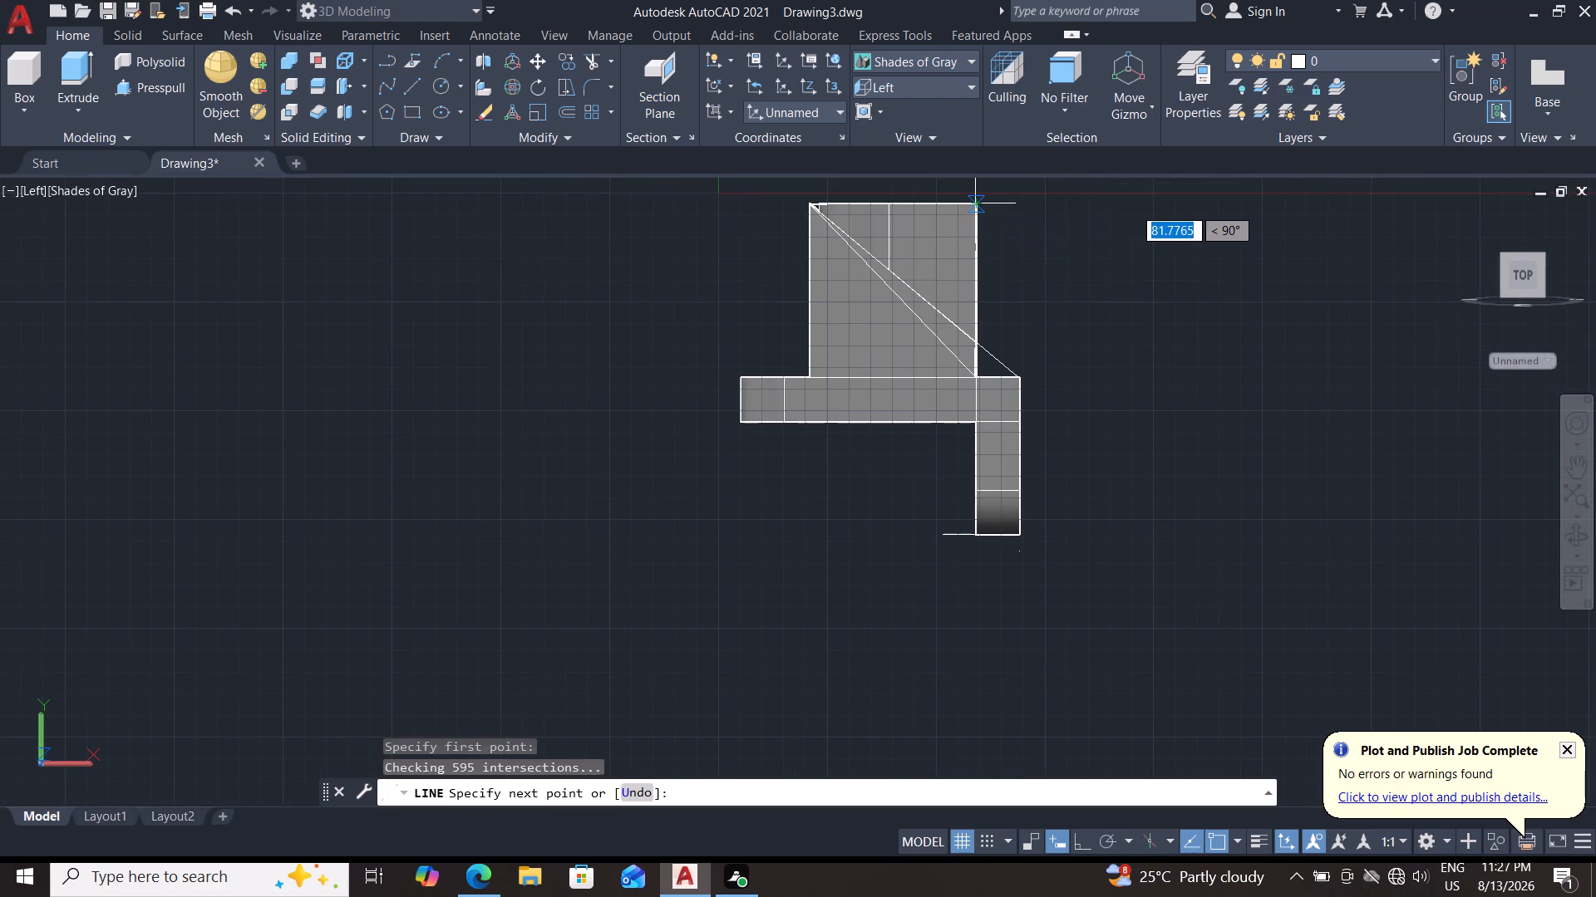
{"action": "right_click", "coordinate": [1050, 258]}
{"action": "double_click", "coordinate": [1103, 260]}
{"action": "left_click", "coordinate": [1102, 270]}
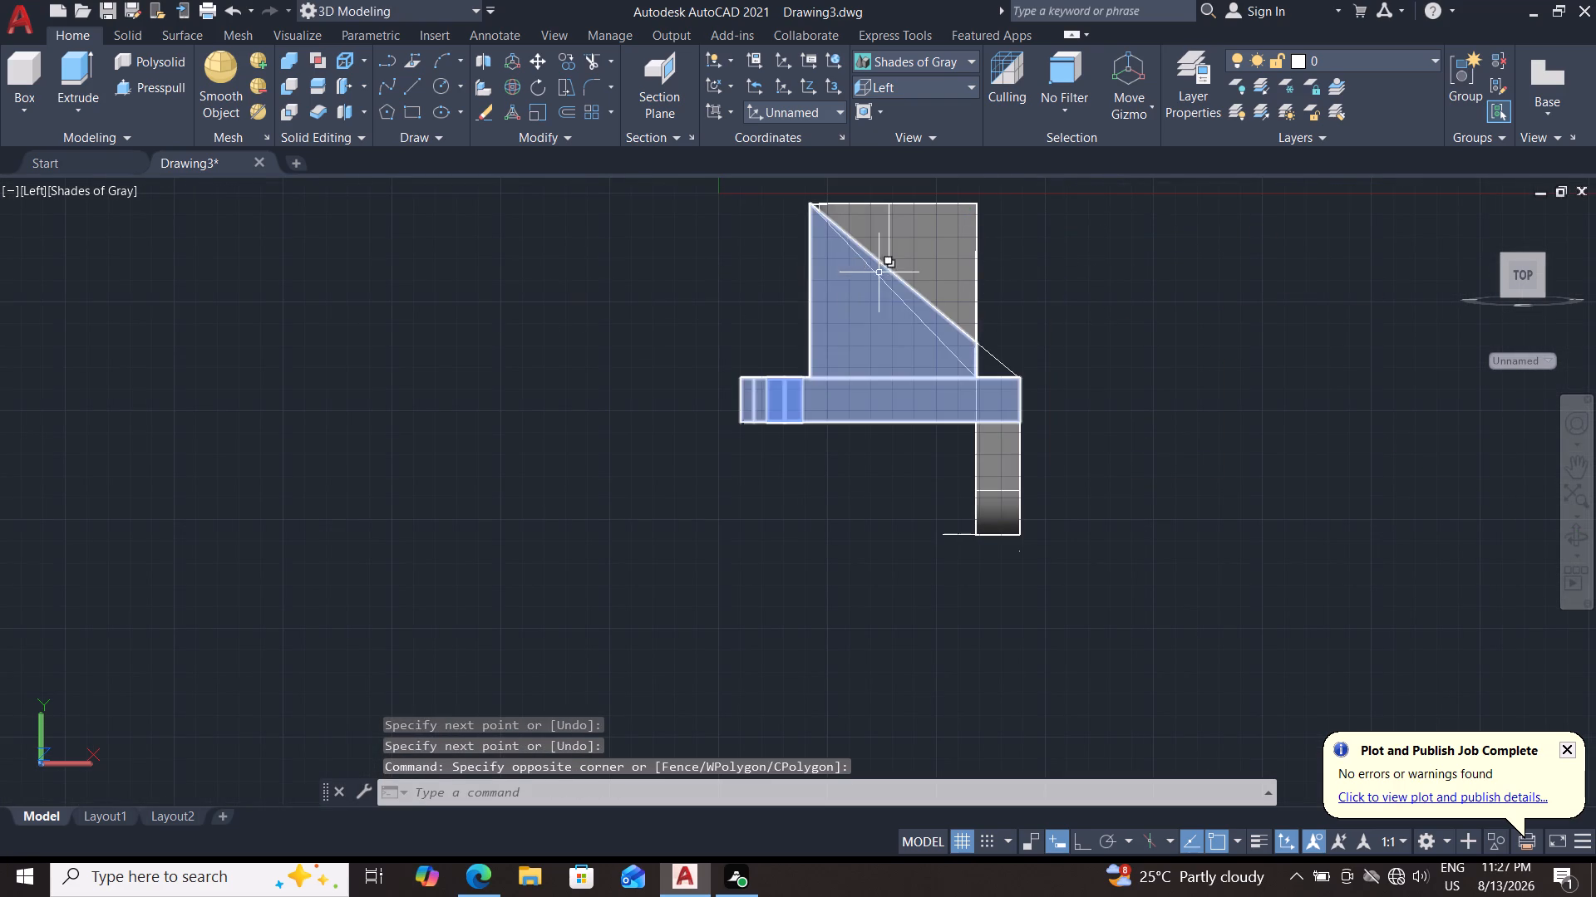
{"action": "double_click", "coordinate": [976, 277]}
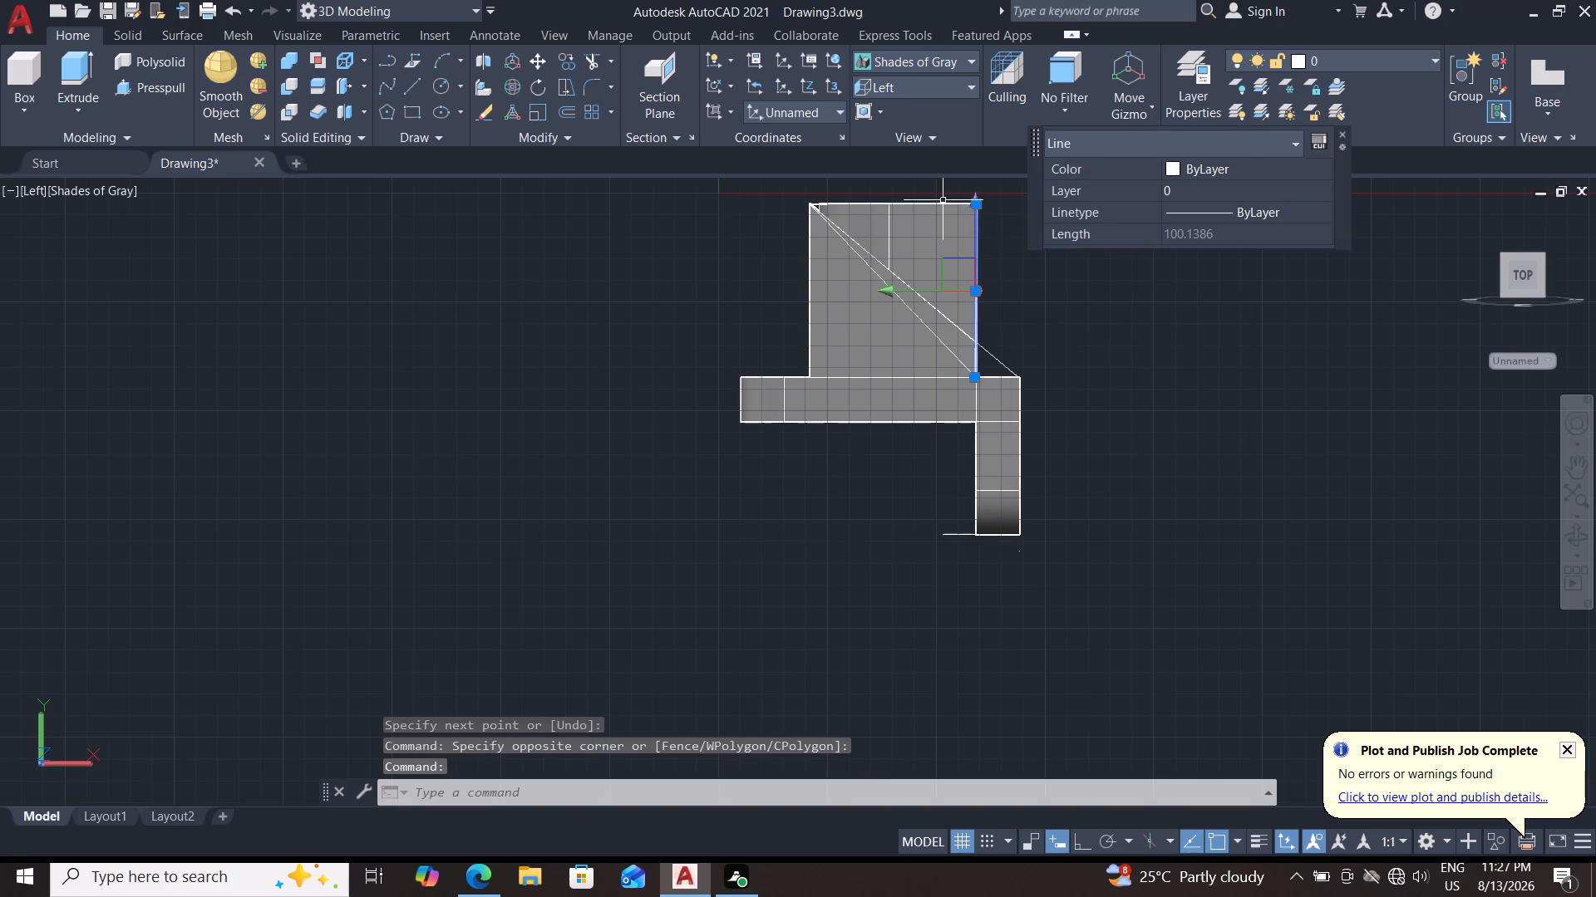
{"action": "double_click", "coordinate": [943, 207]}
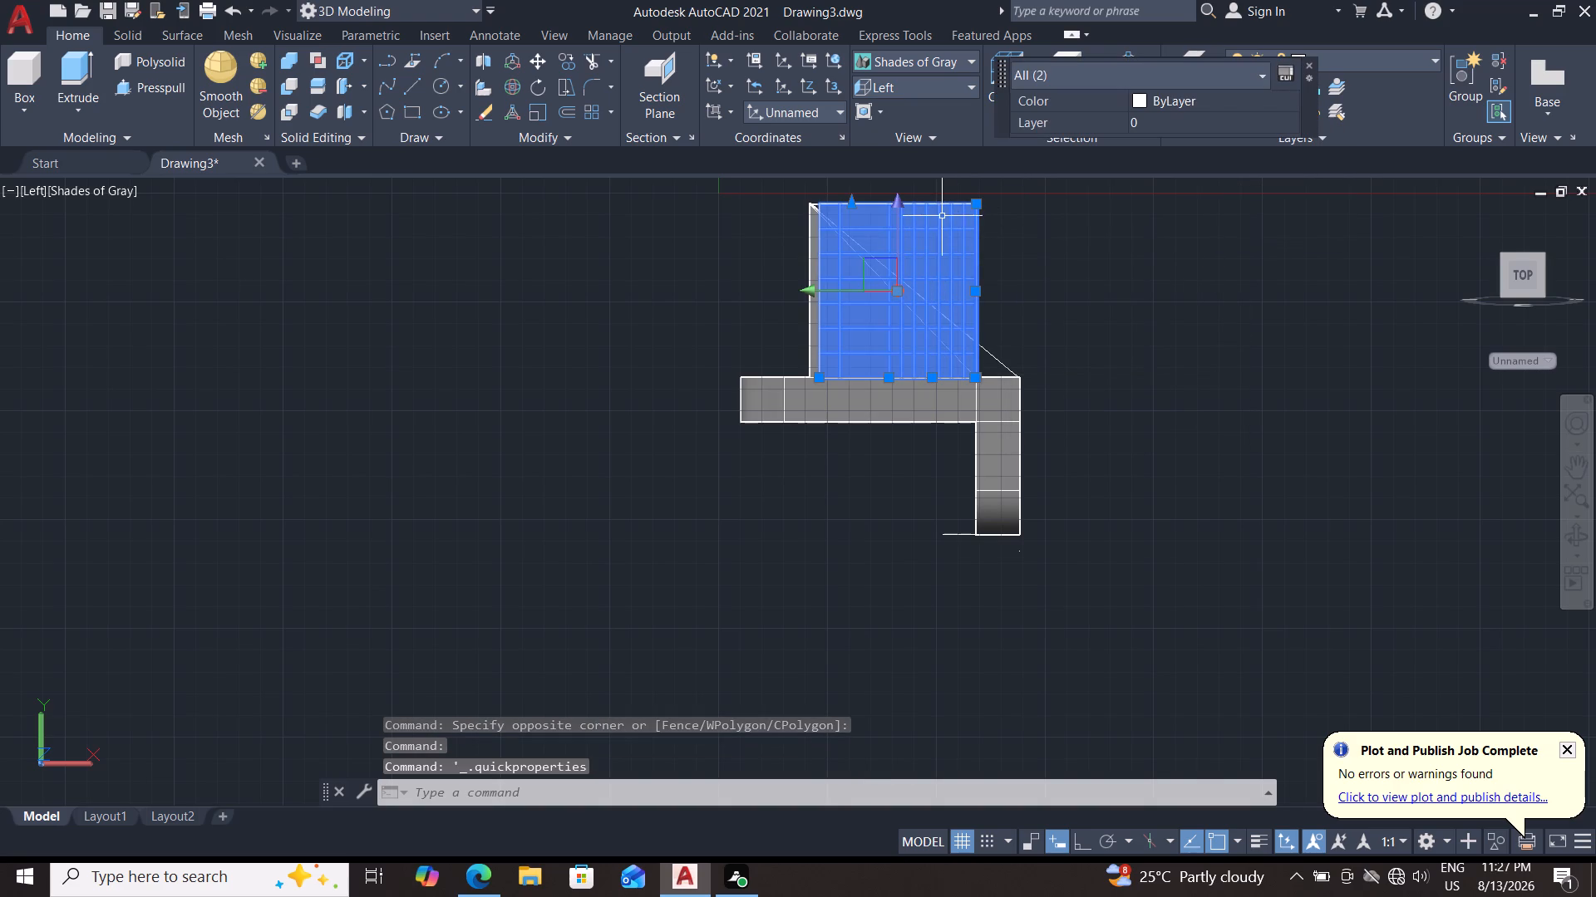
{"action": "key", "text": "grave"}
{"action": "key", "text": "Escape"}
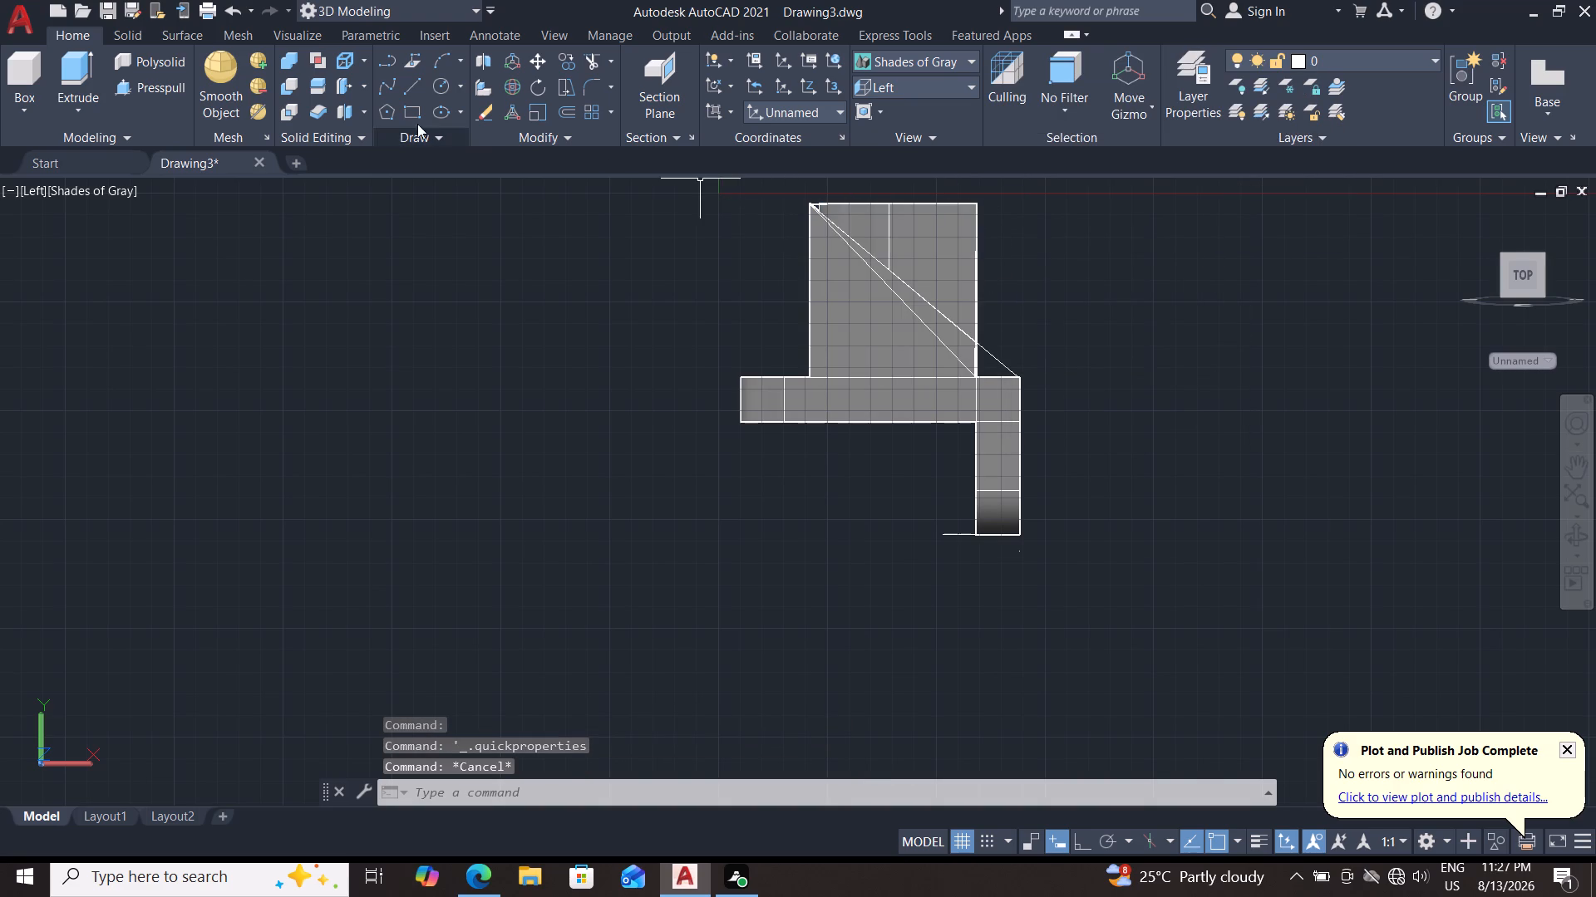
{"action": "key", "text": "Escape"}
Display the model in the 2D Wireframe visual style.
{"action": "double_click", "coordinate": [109, 194]}
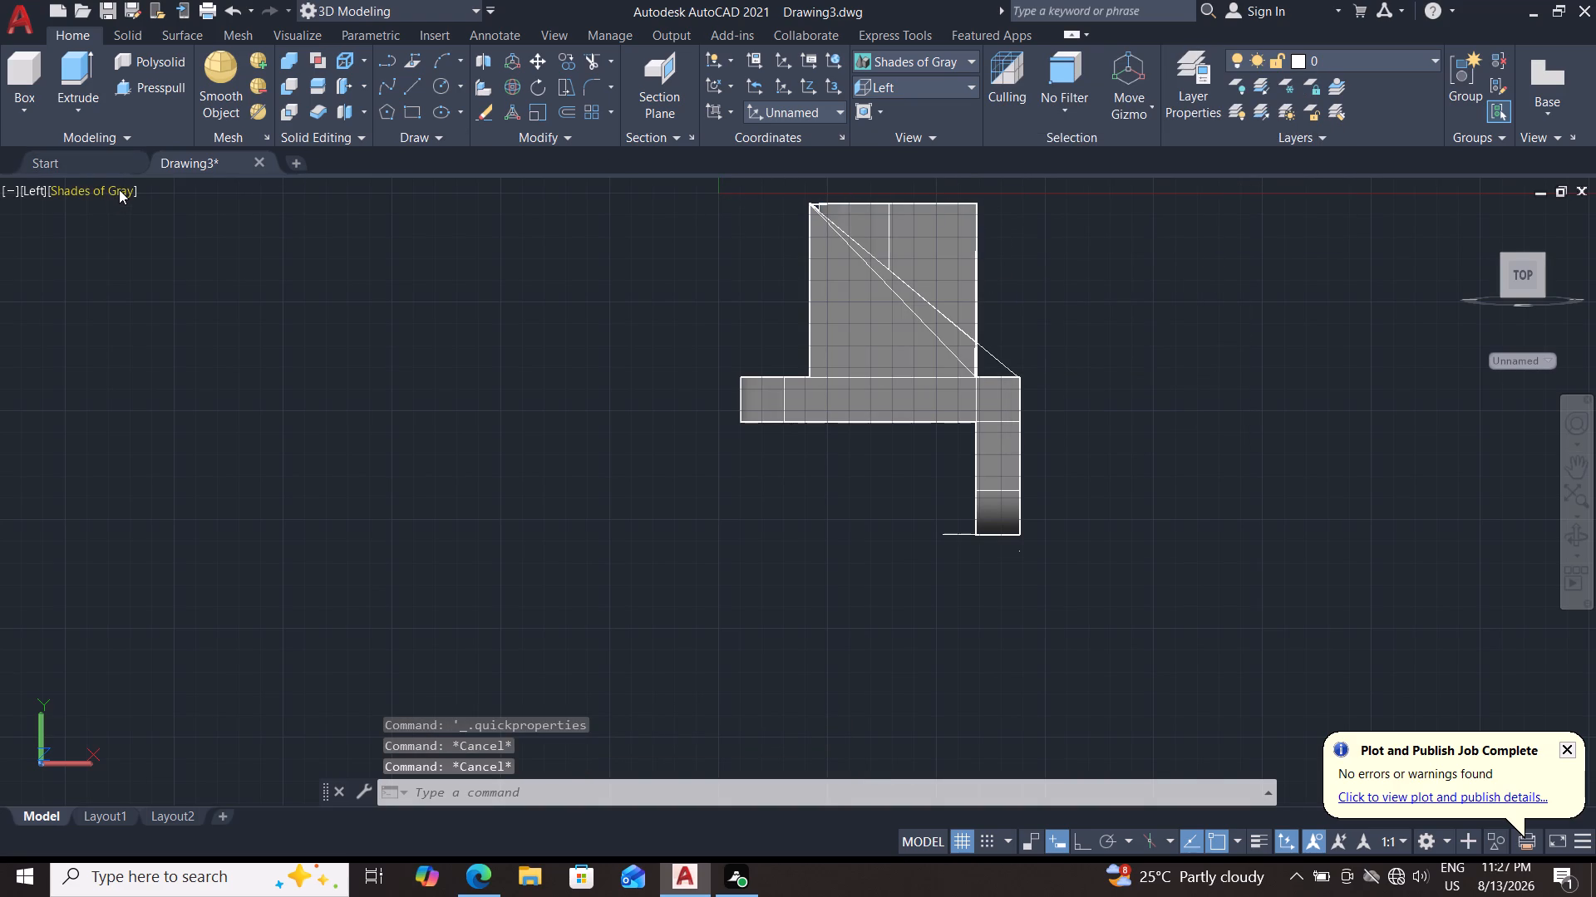
{"action": "left_click", "coordinate": [120, 188]}
{"action": "double_click", "coordinate": [188, 246]}
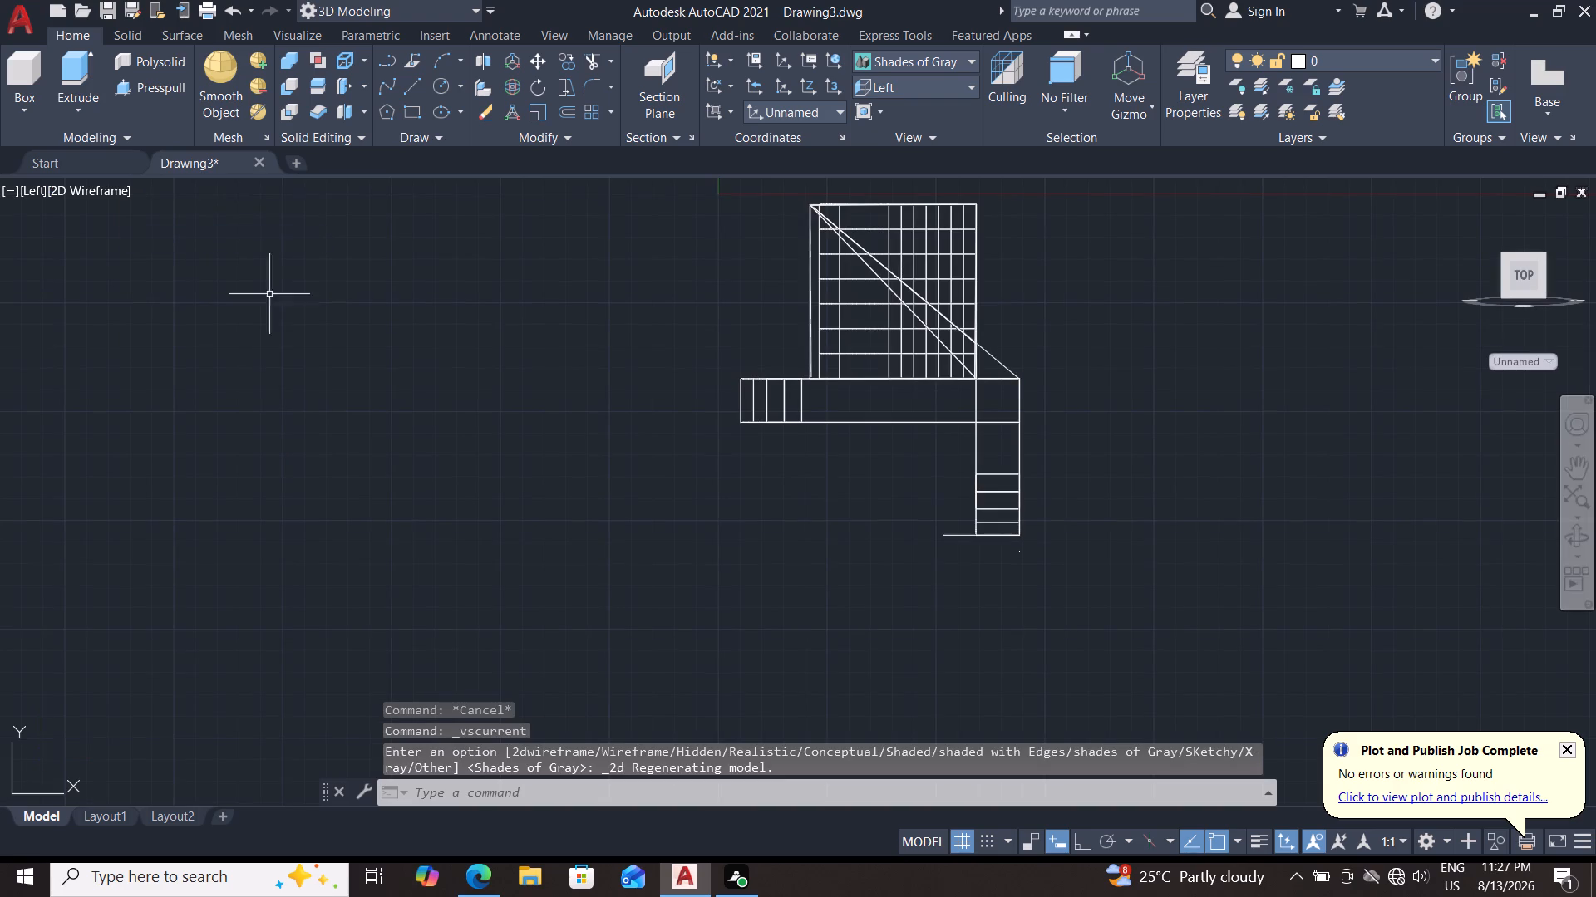
Join the short side-edge line, the top-edge line and the sloped line above the block's diagonal.
{"action": "scroll", "coordinate": [952, 222], "scroll_direction": "up", "scroll_amount": 1}
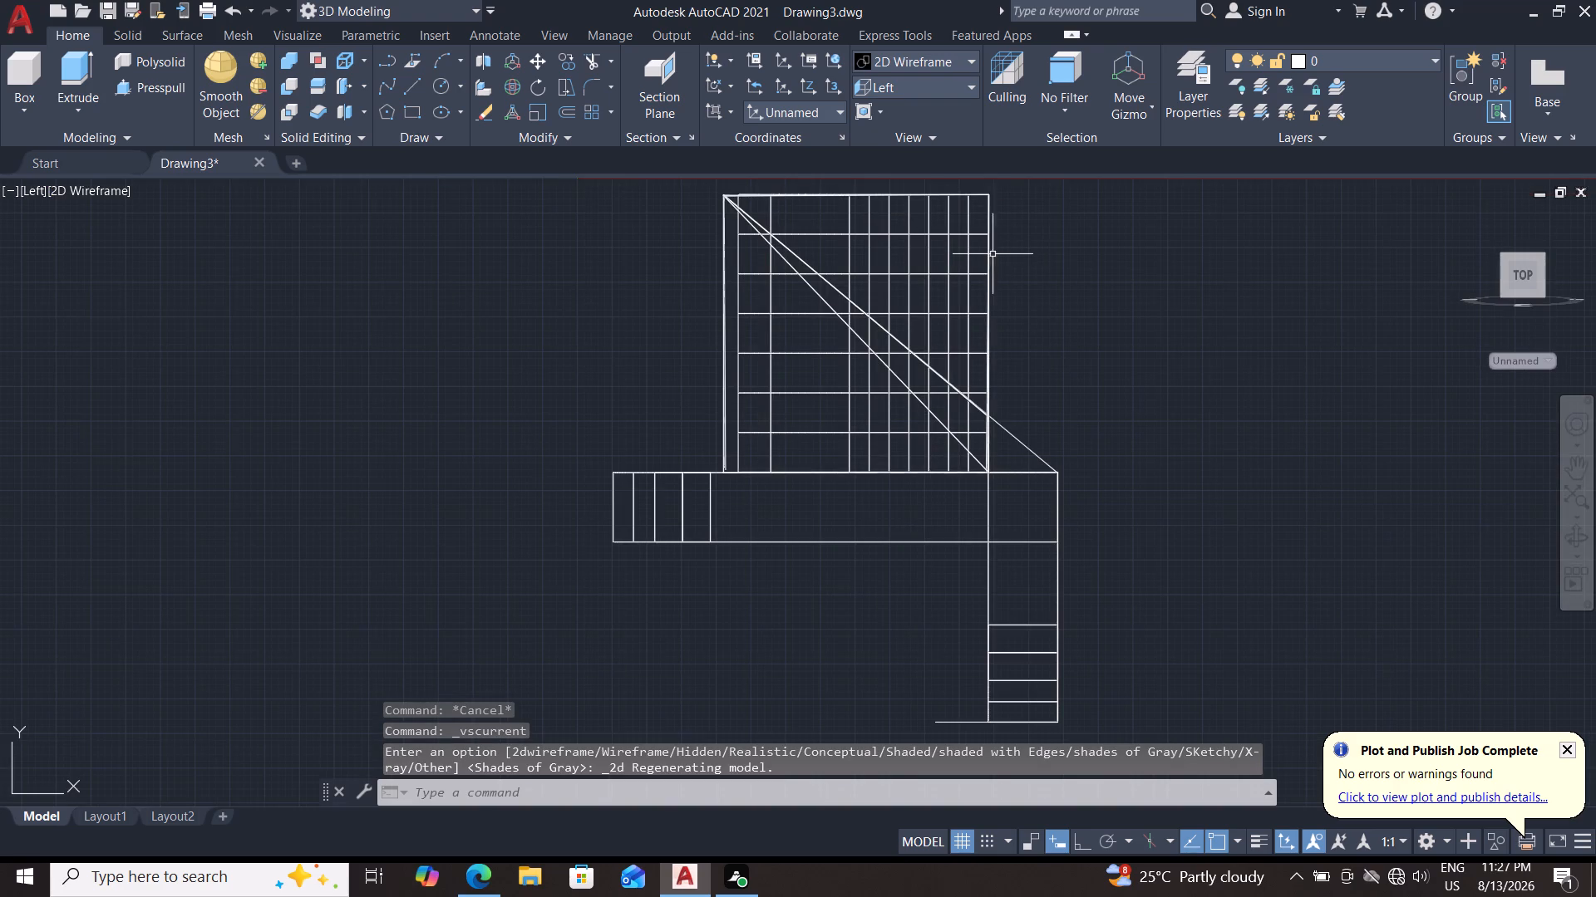
{"action": "double_click", "coordinate": [991, 255]}
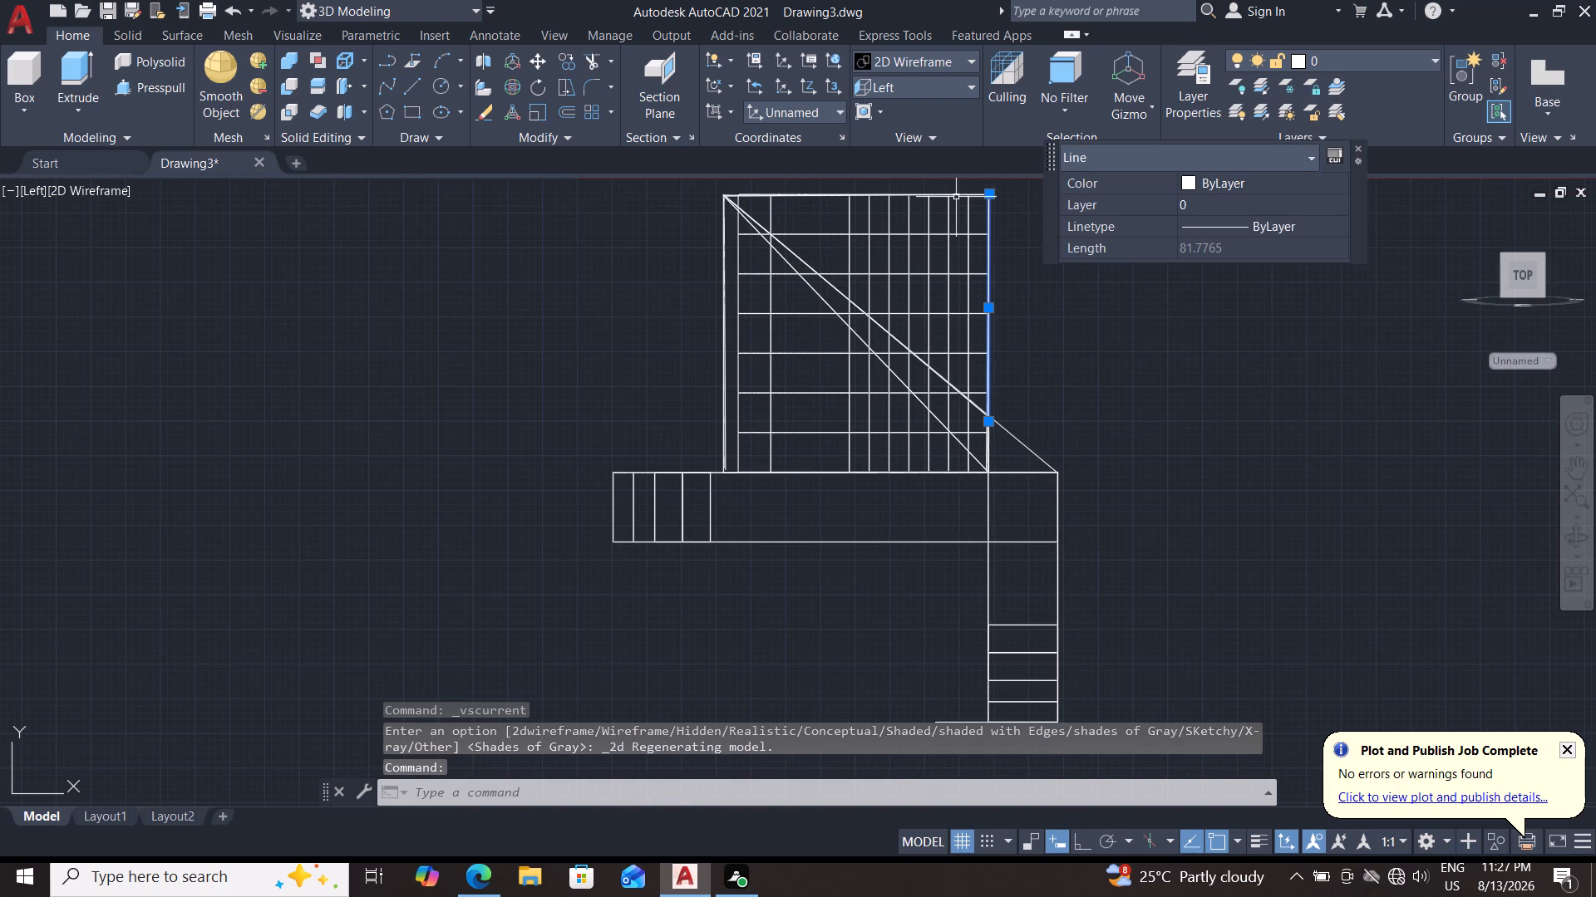
{"action": "left_click", "coordinate": [955, 197]}
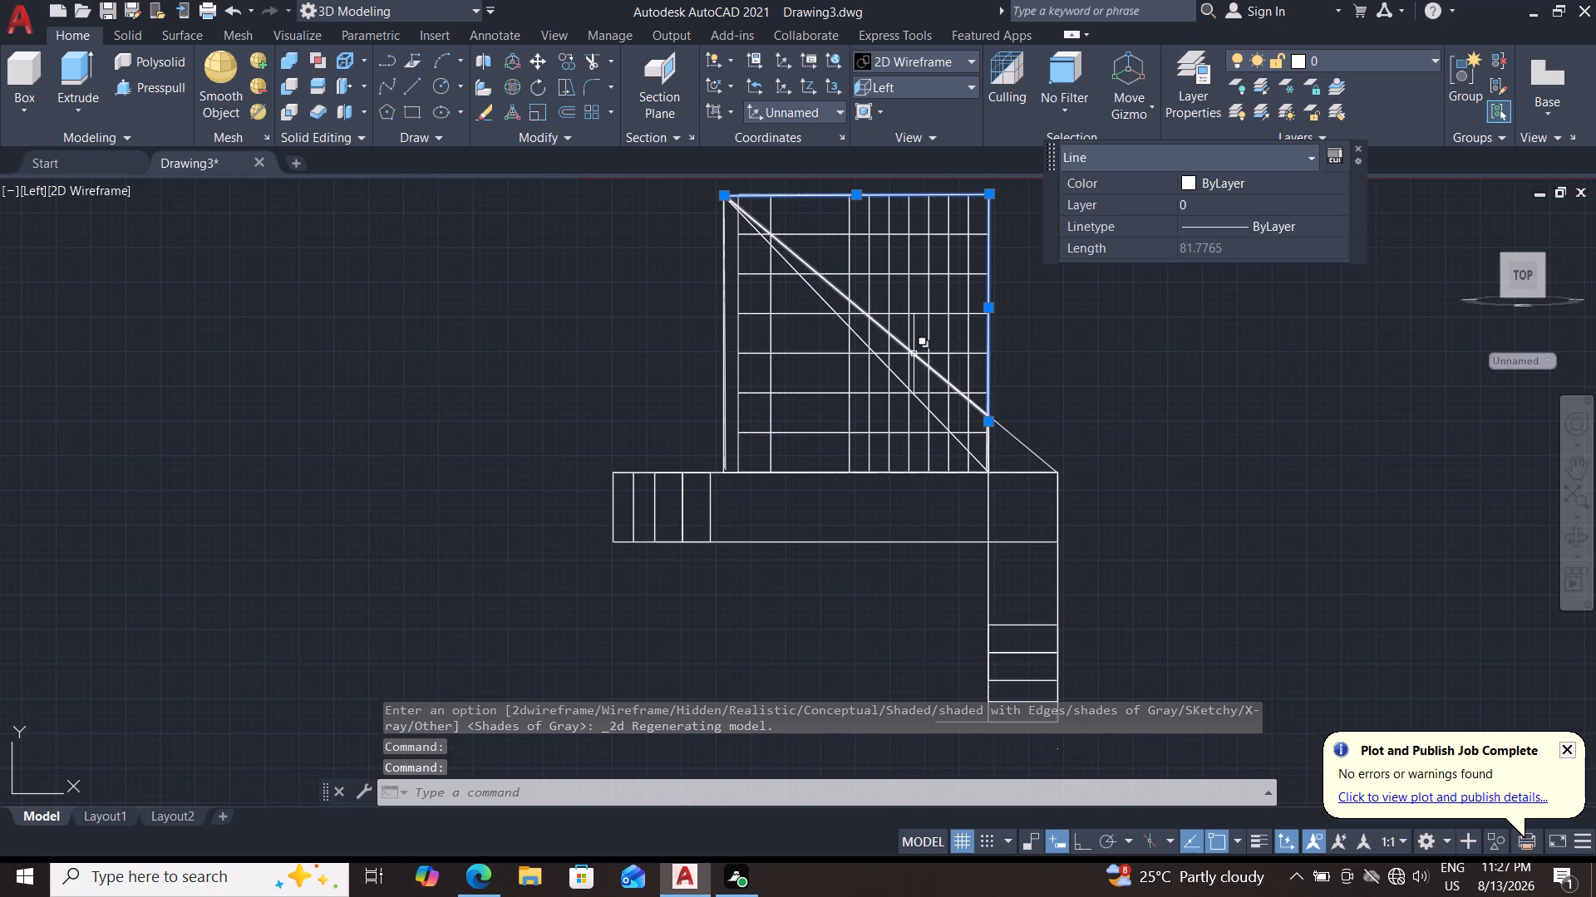
{"action": "double_click", "coordinate": [914, 356]}
{"action": "left_click", "coordinate": [1027, 429]}
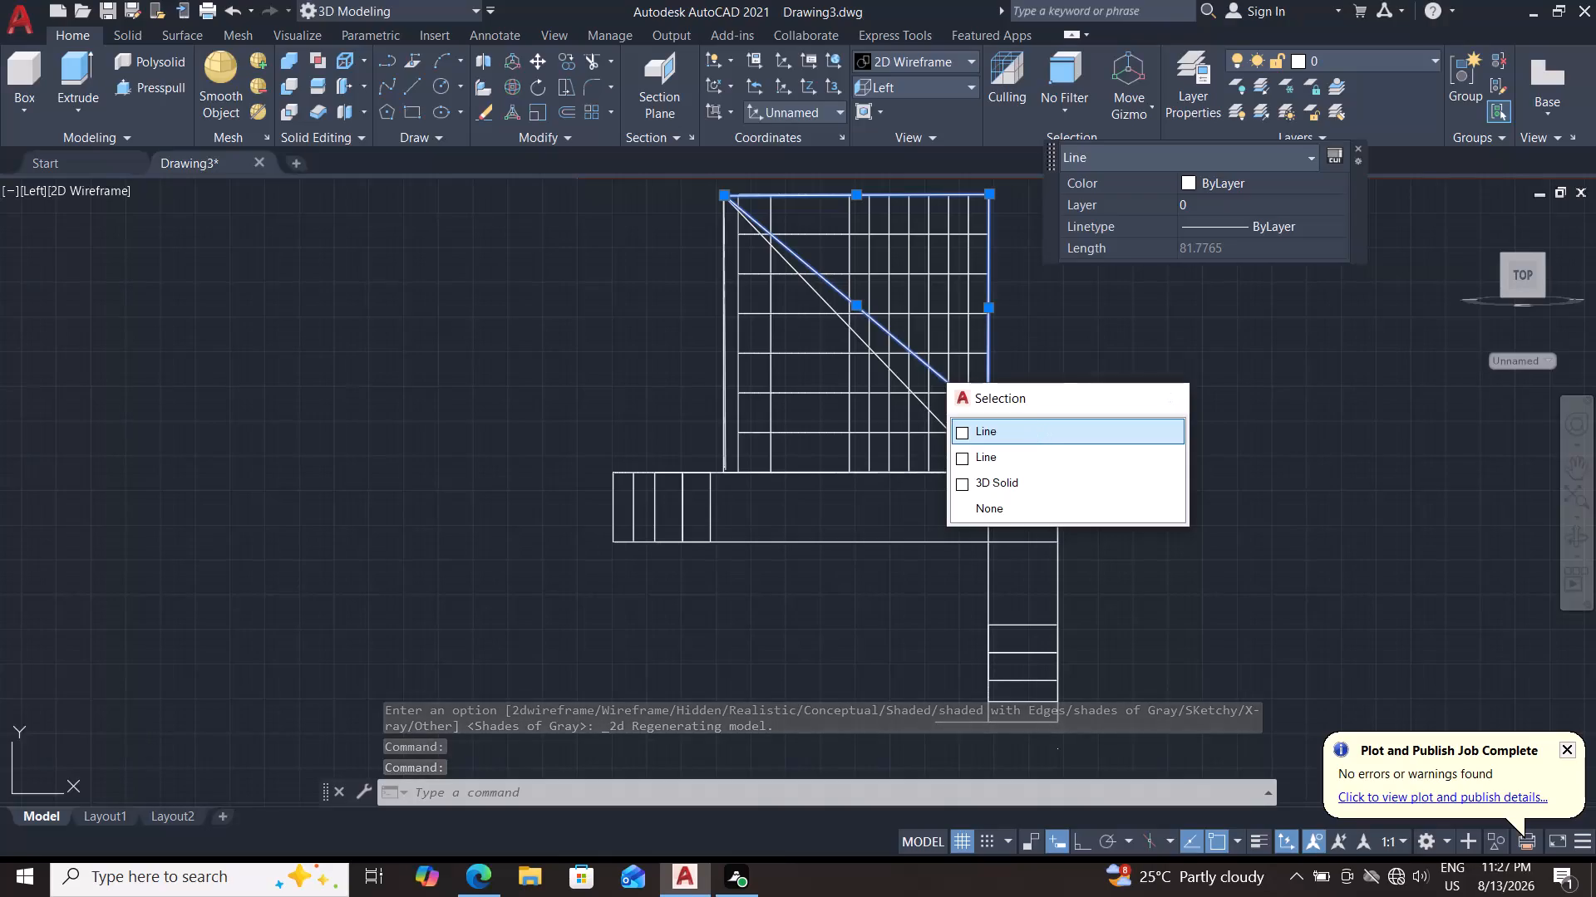
{"action": "key", "text": "j"}
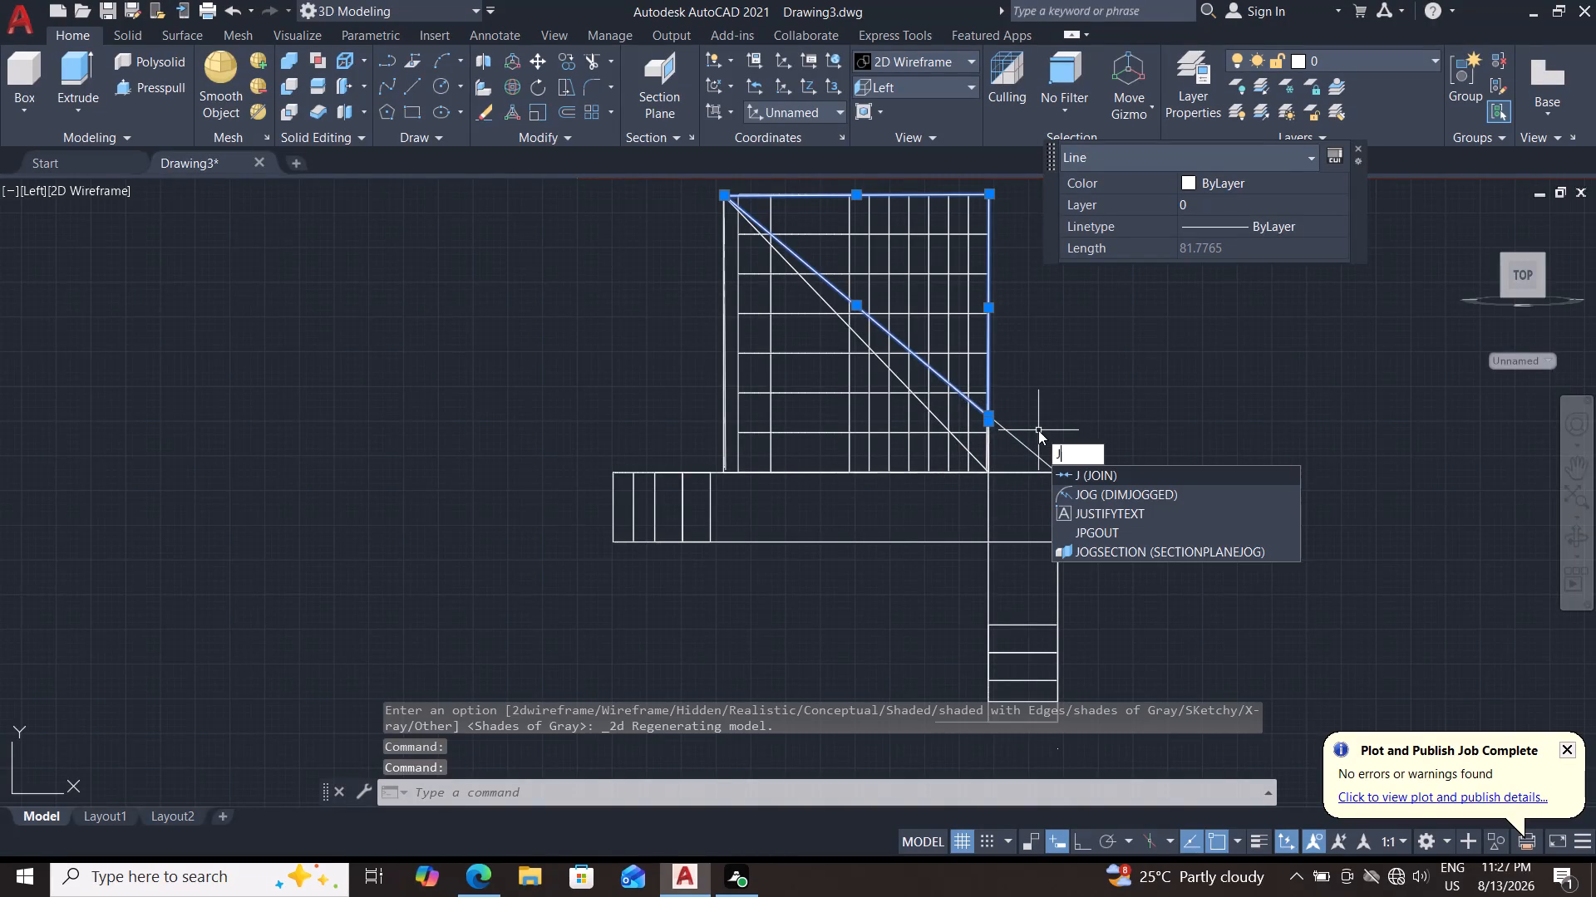
{"action": "key", "text": "Return"}
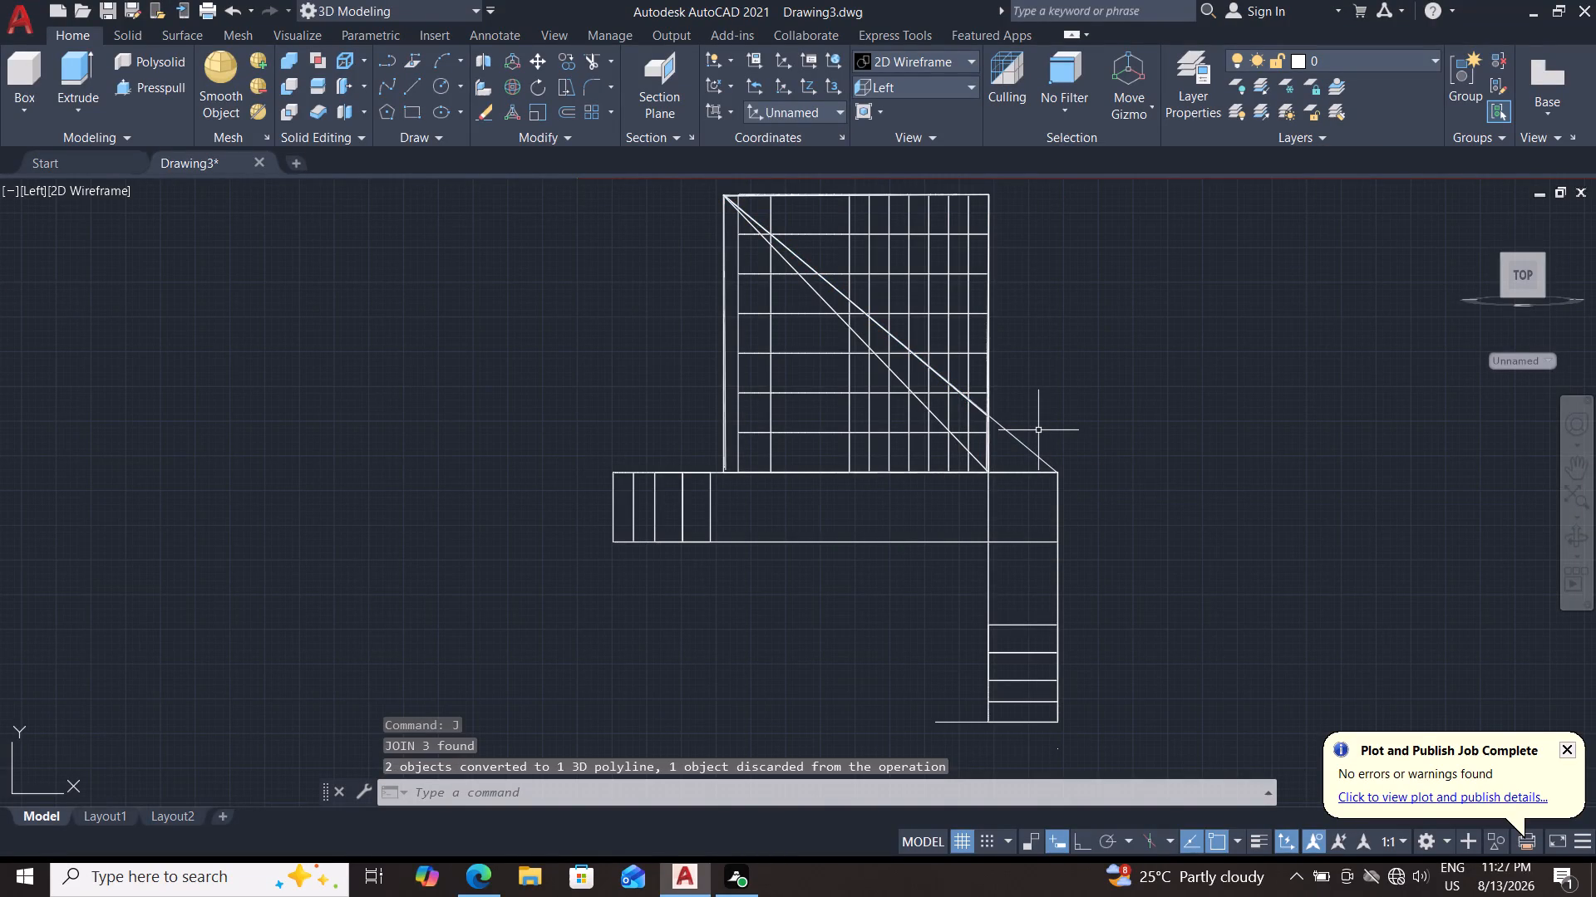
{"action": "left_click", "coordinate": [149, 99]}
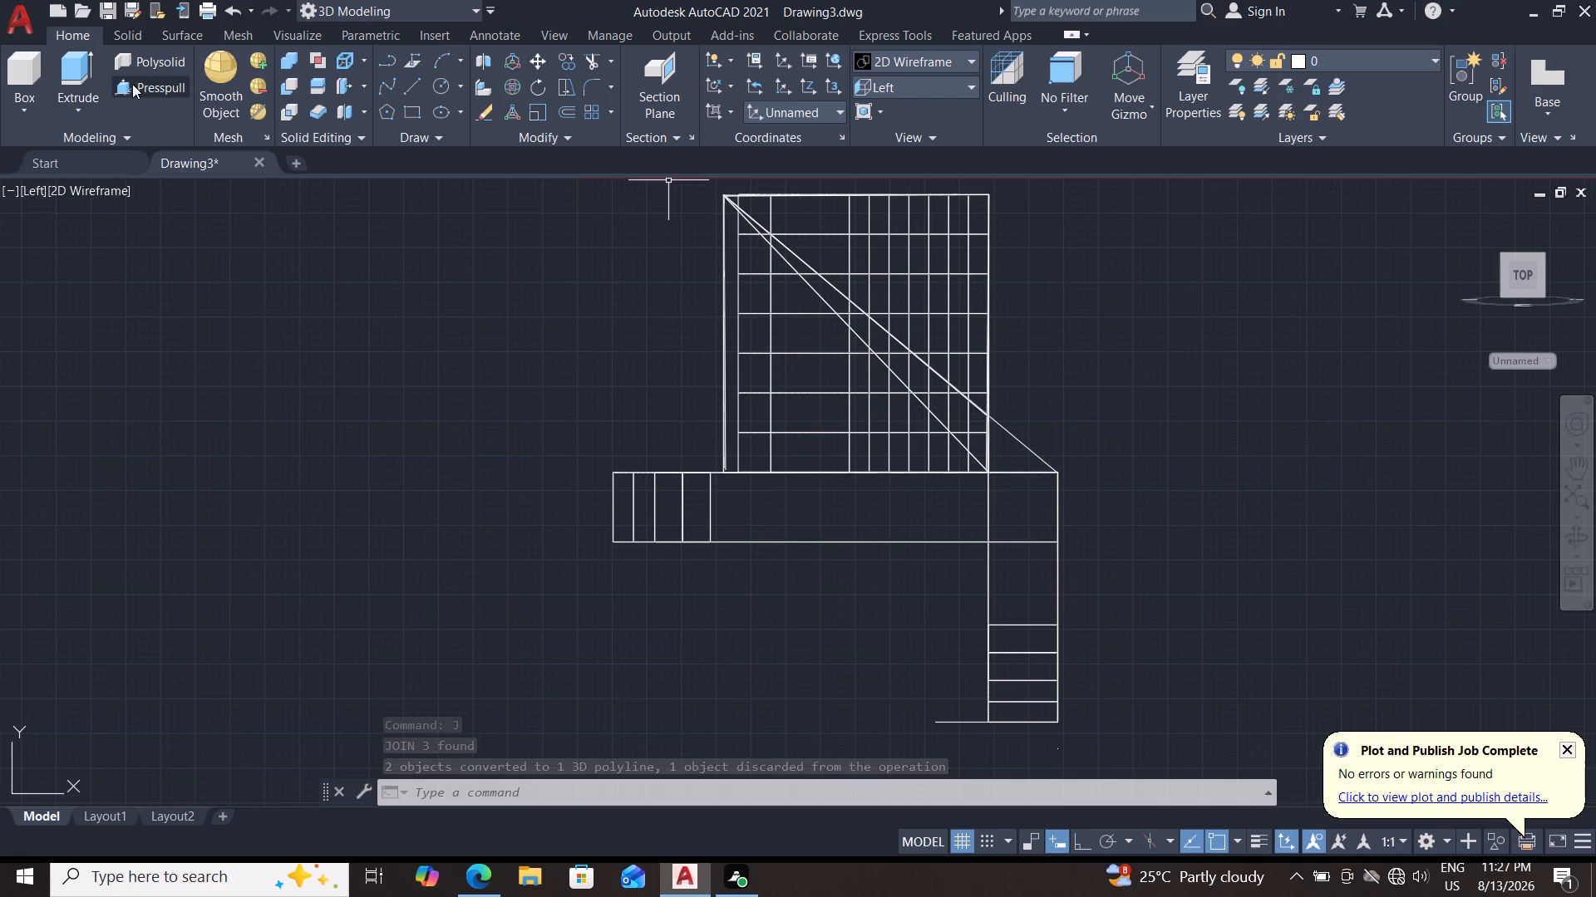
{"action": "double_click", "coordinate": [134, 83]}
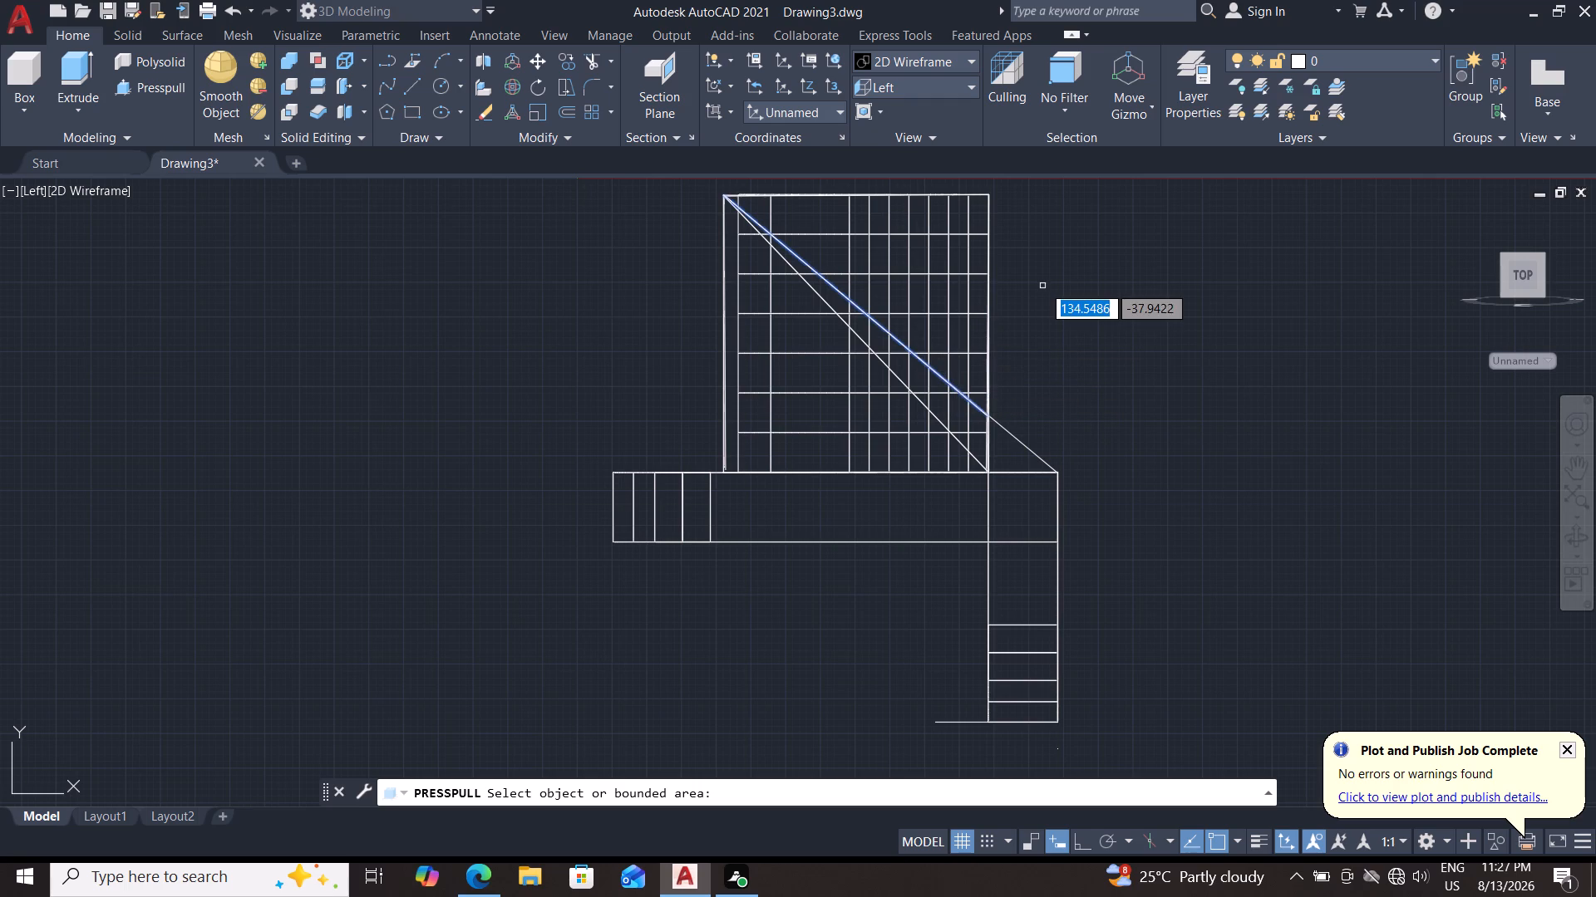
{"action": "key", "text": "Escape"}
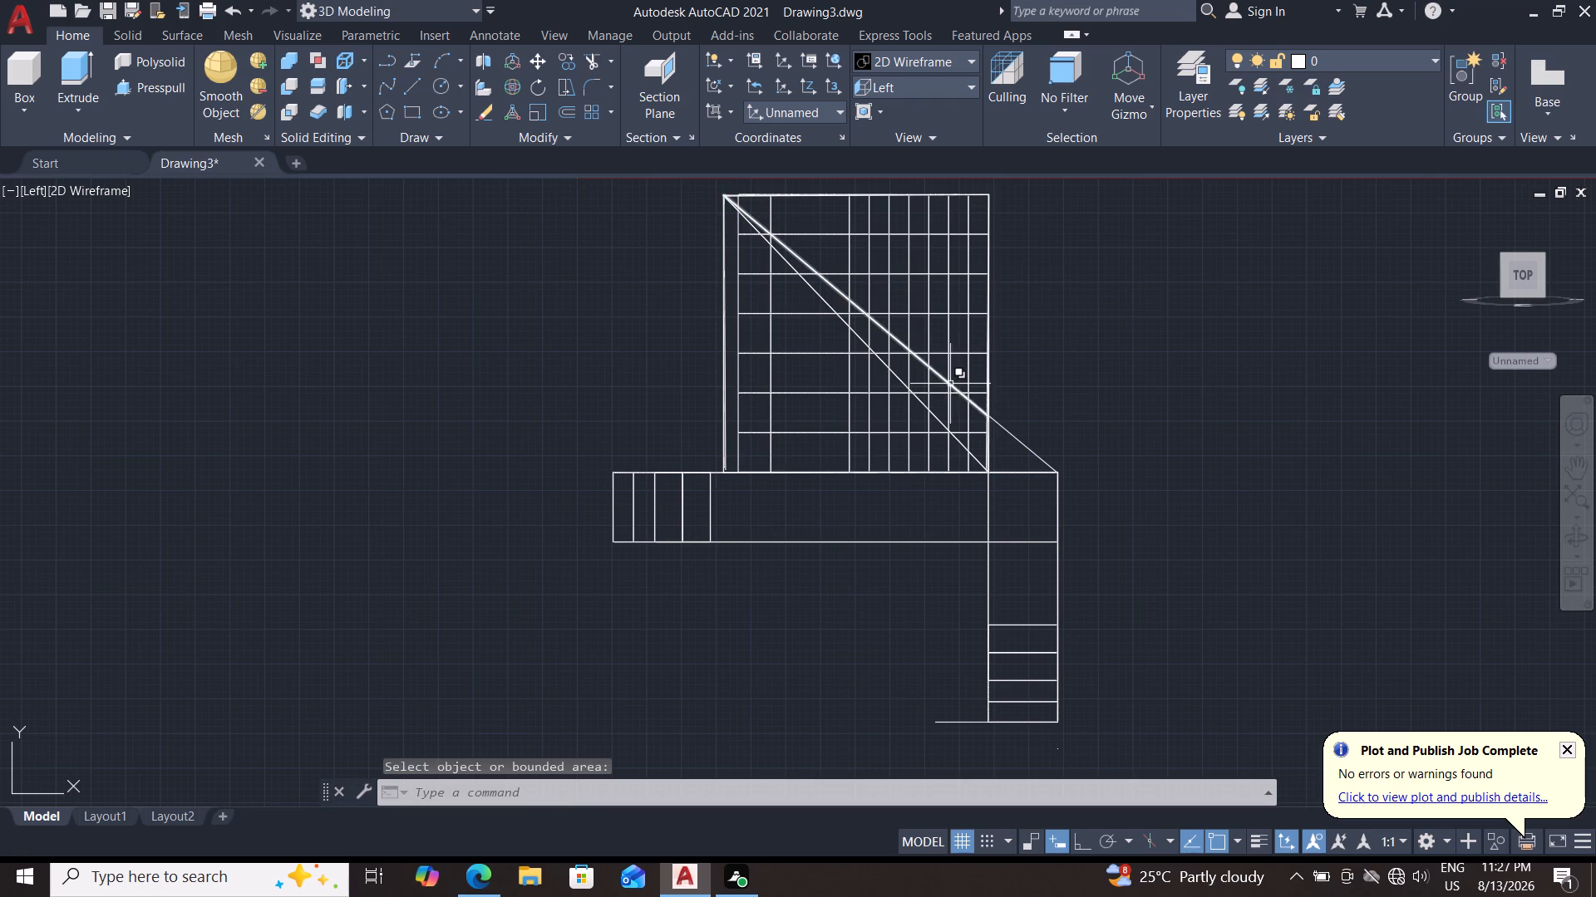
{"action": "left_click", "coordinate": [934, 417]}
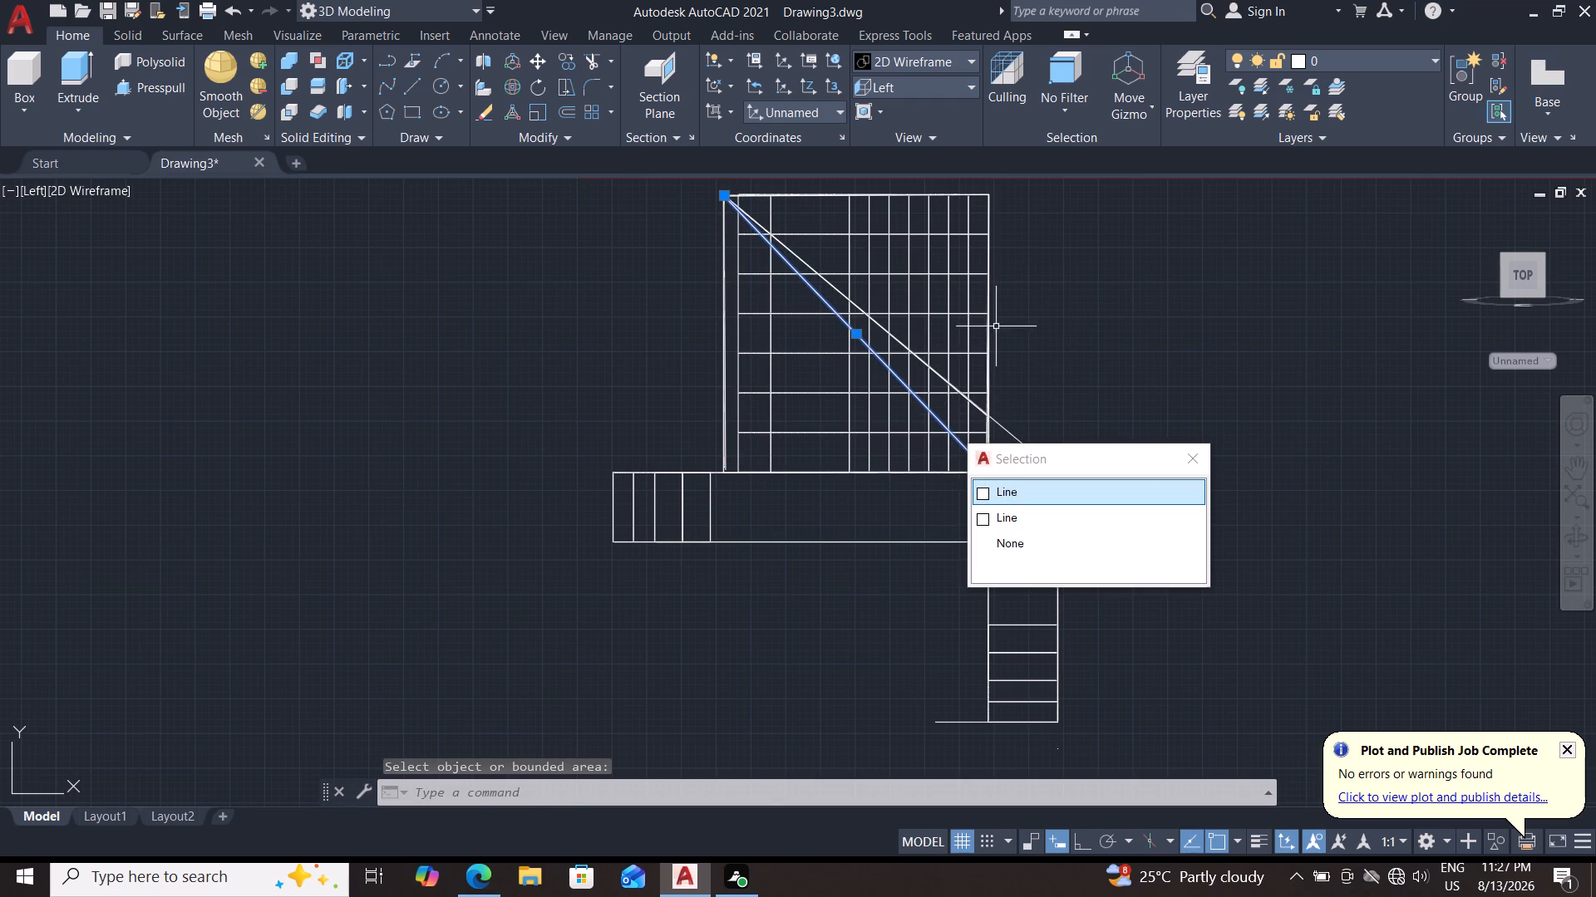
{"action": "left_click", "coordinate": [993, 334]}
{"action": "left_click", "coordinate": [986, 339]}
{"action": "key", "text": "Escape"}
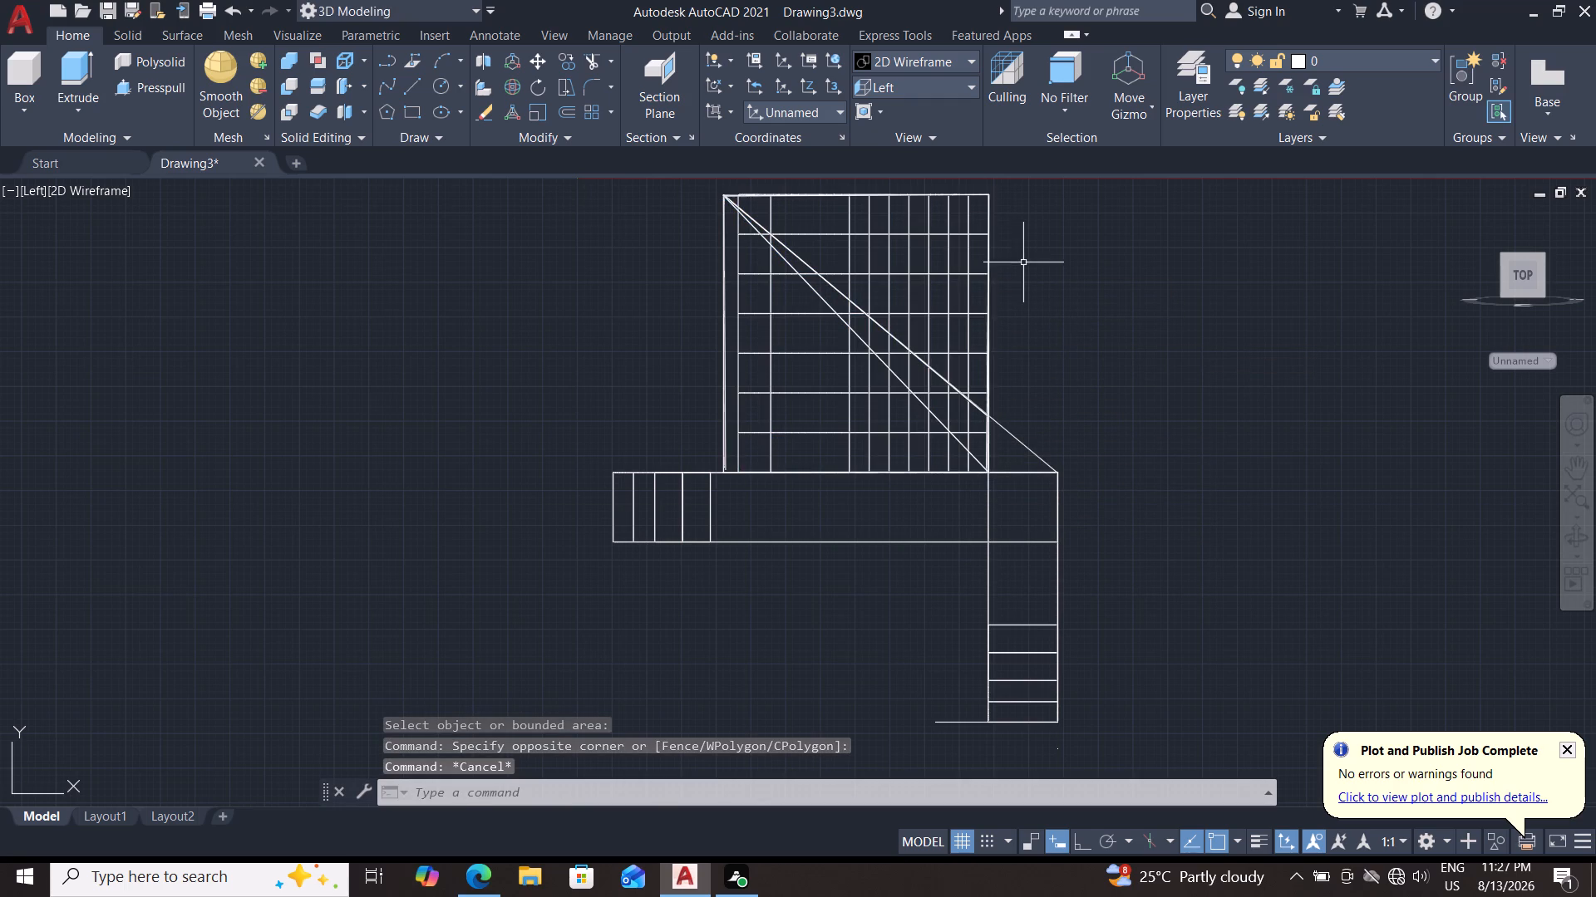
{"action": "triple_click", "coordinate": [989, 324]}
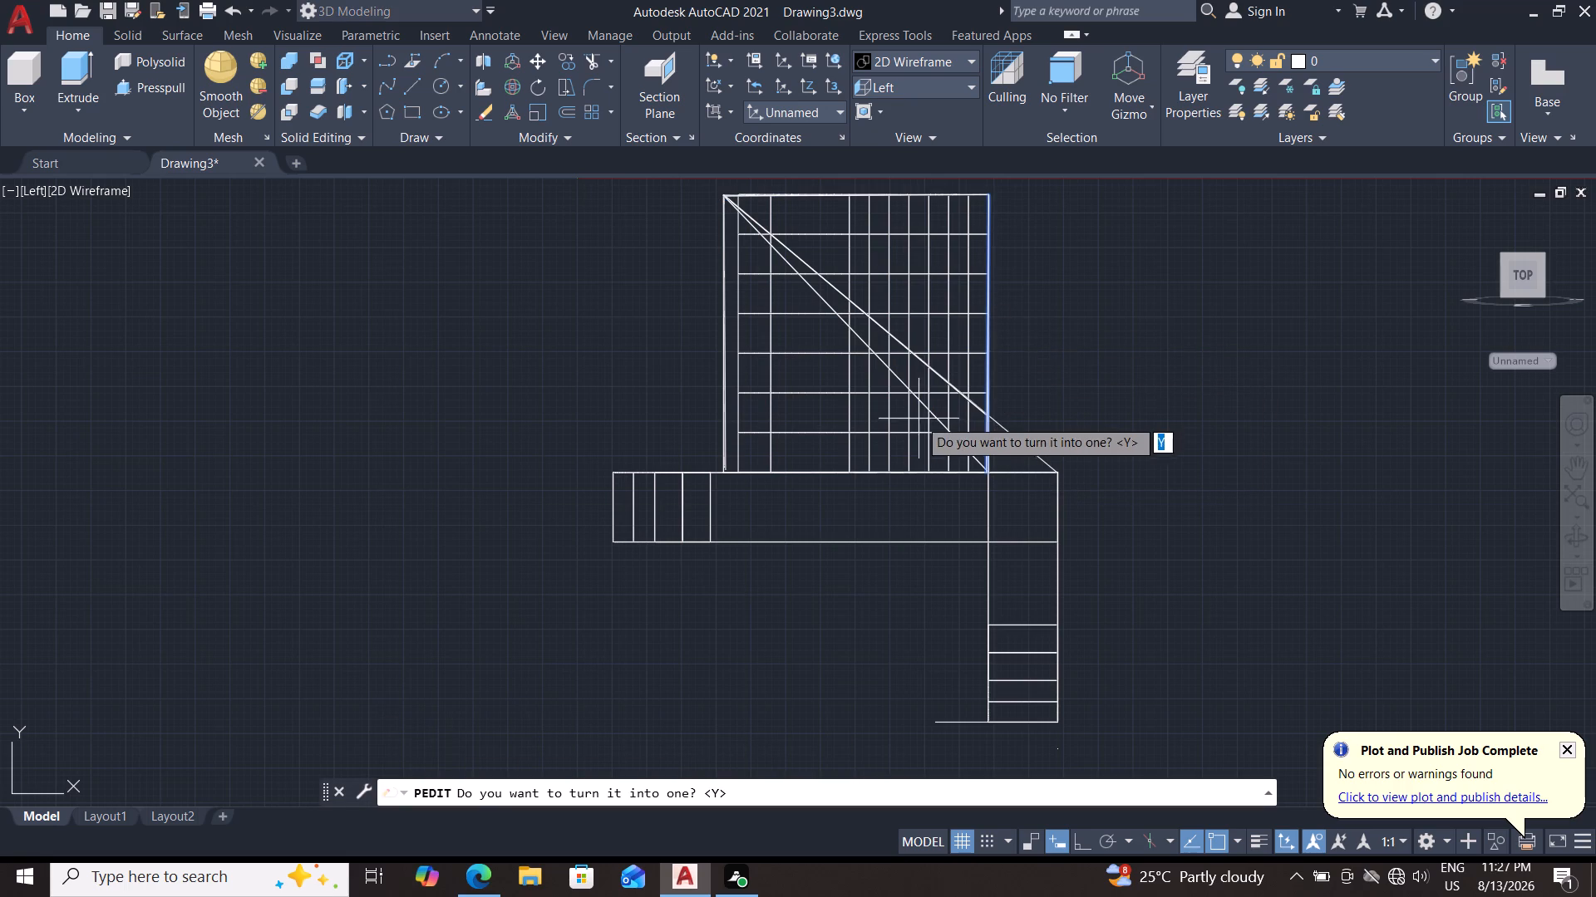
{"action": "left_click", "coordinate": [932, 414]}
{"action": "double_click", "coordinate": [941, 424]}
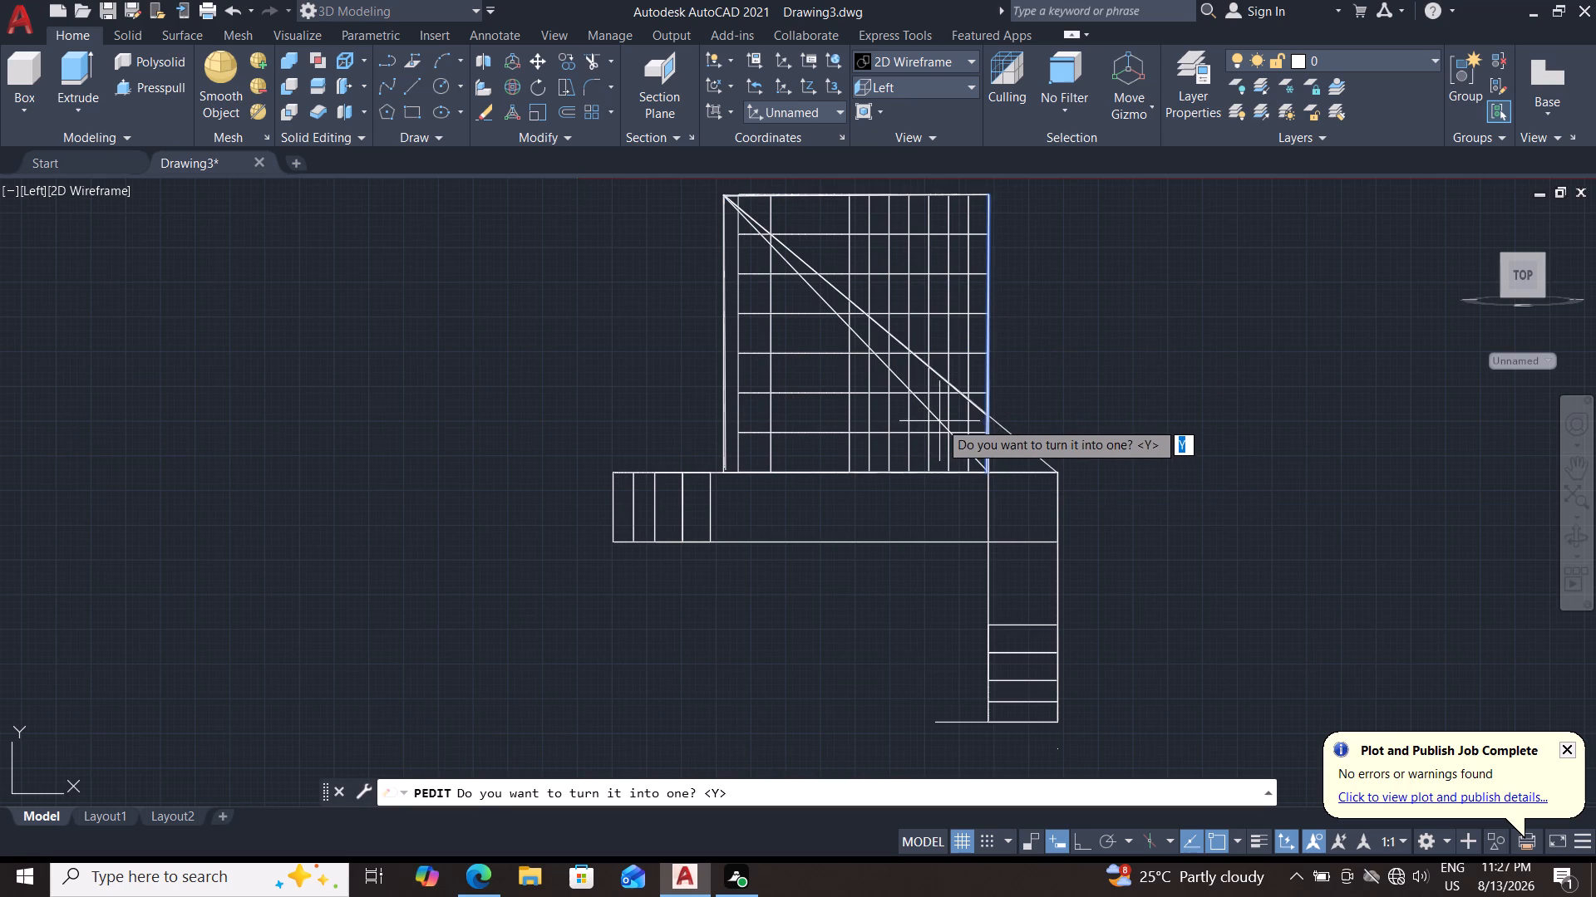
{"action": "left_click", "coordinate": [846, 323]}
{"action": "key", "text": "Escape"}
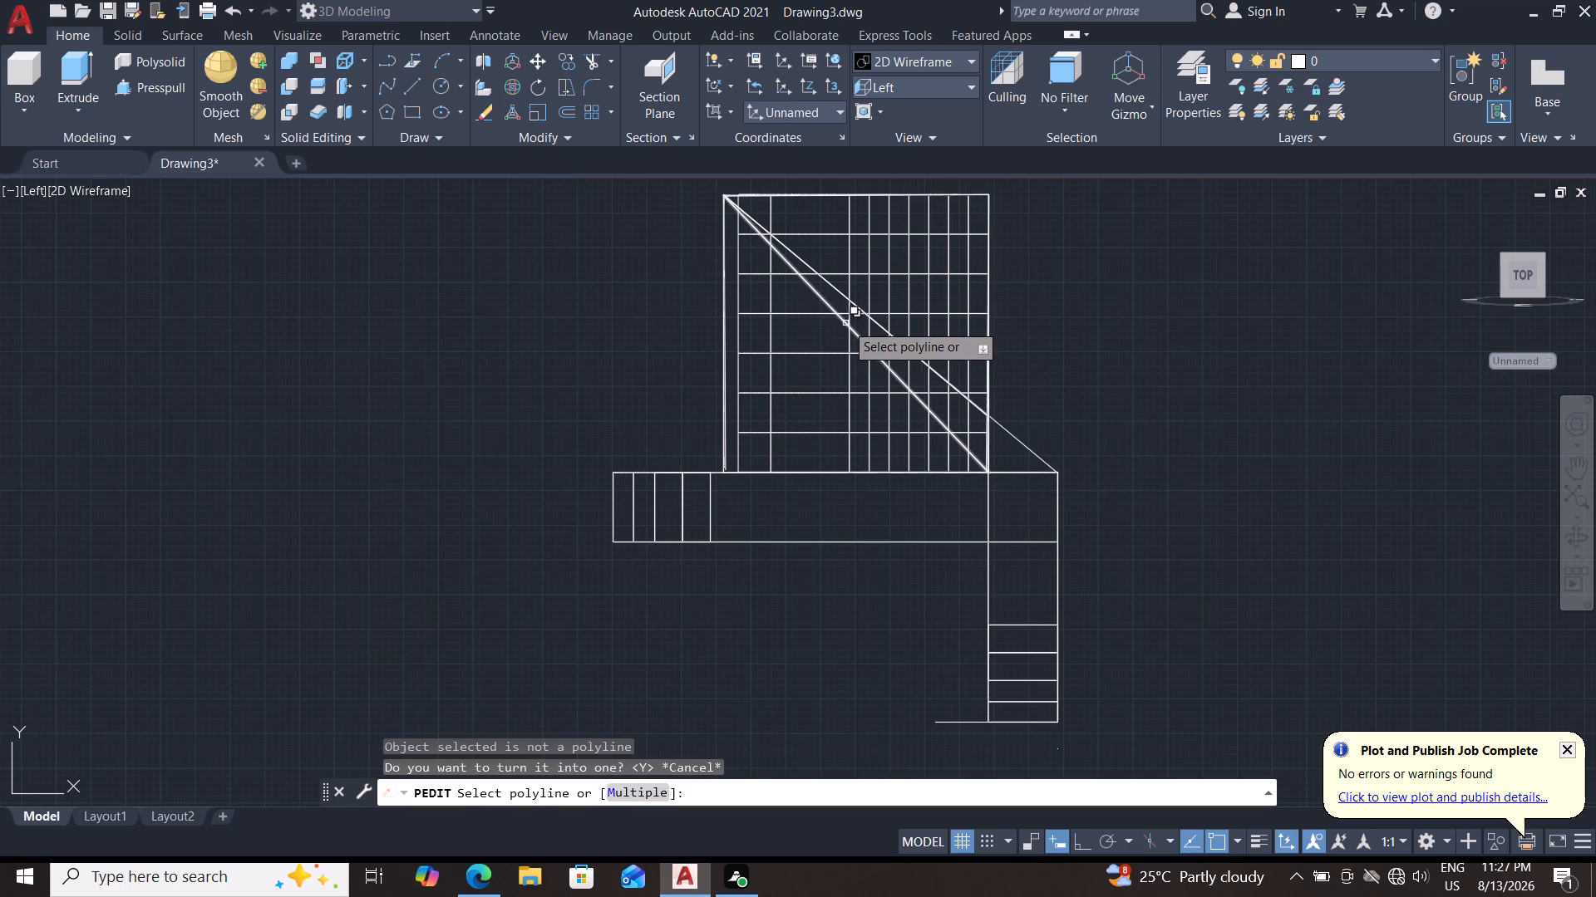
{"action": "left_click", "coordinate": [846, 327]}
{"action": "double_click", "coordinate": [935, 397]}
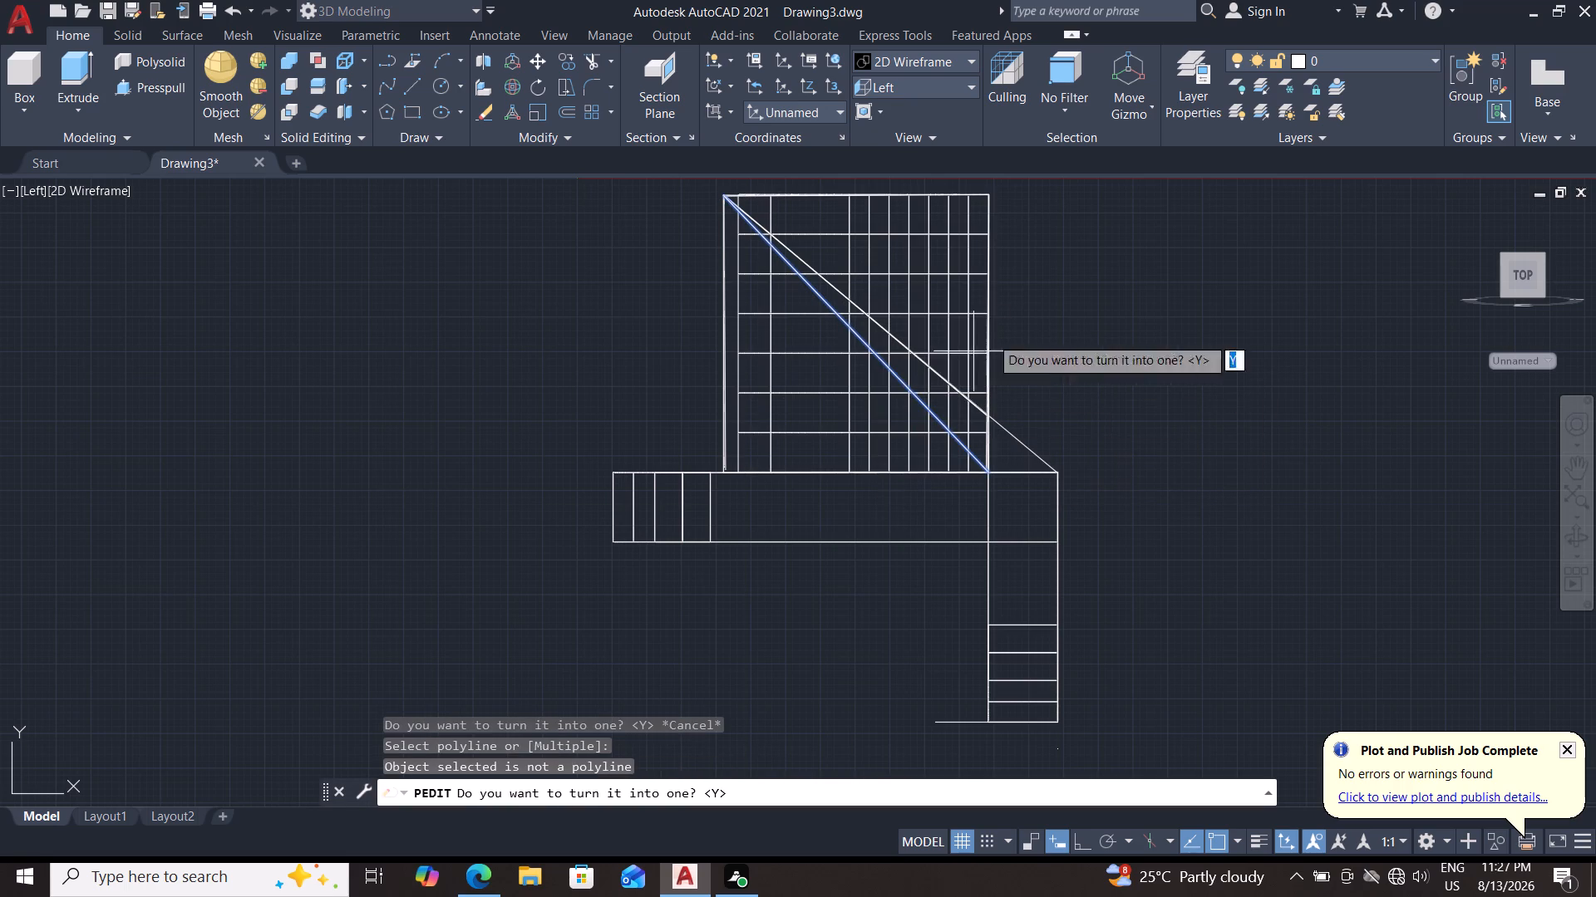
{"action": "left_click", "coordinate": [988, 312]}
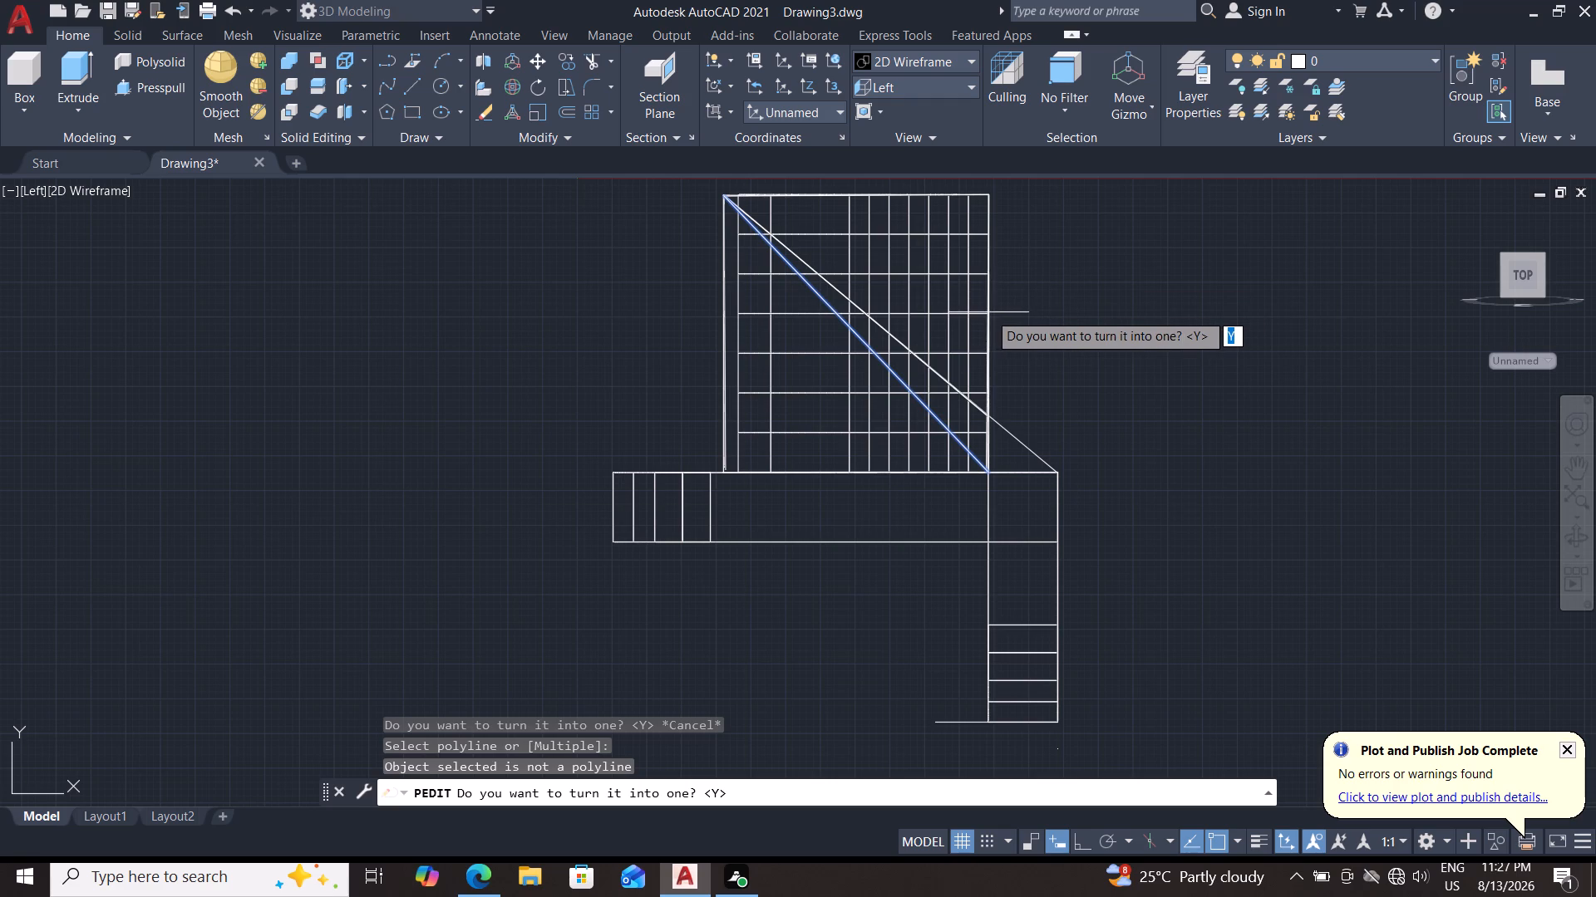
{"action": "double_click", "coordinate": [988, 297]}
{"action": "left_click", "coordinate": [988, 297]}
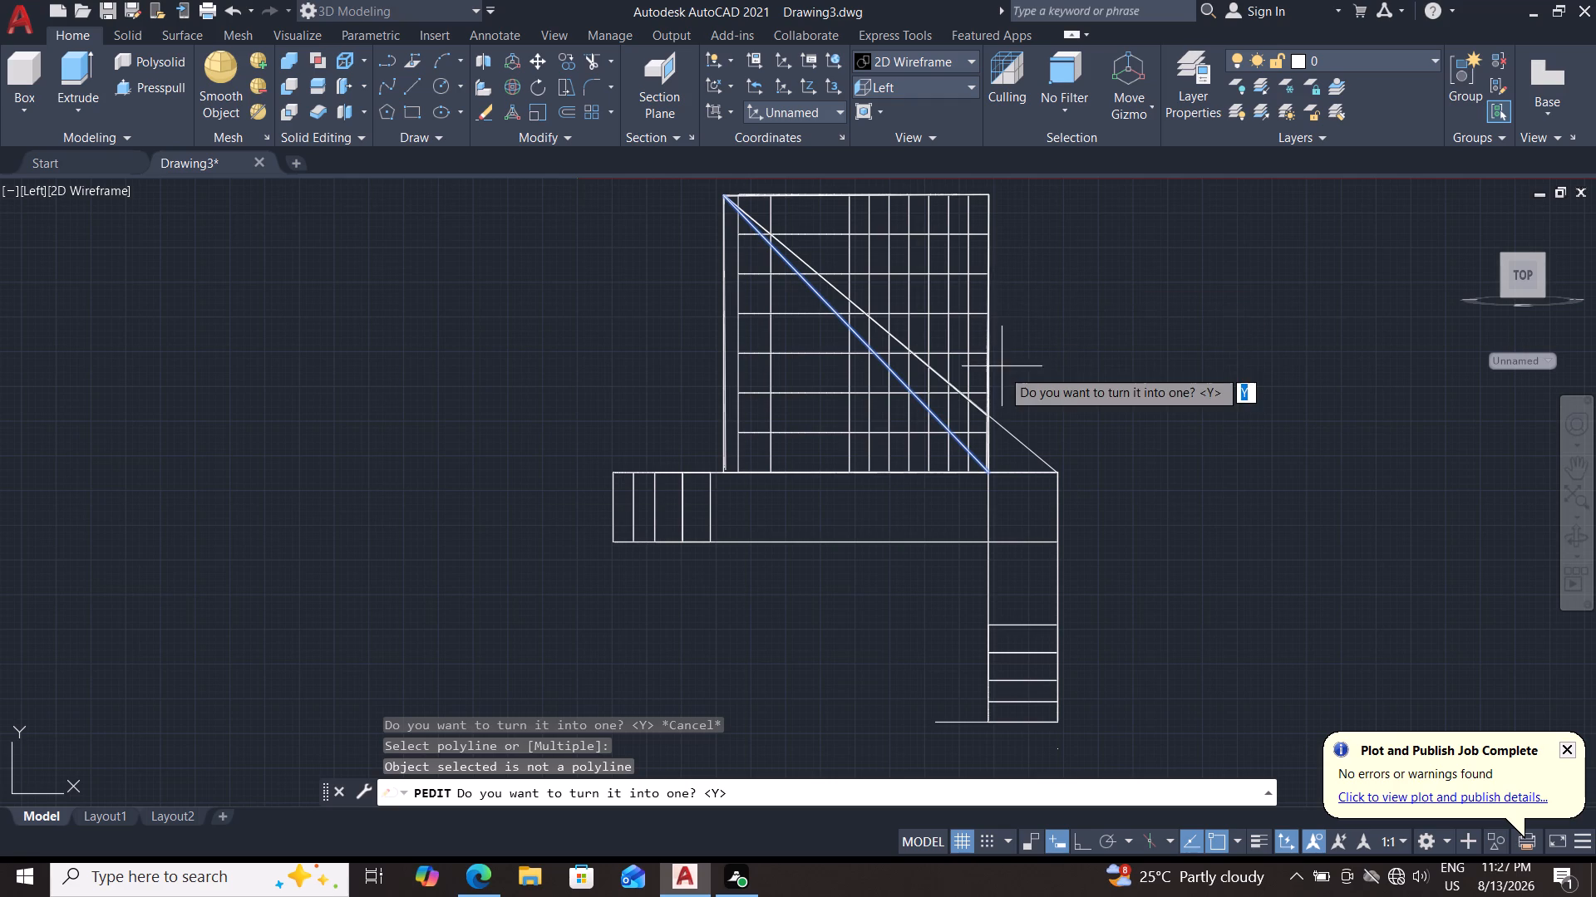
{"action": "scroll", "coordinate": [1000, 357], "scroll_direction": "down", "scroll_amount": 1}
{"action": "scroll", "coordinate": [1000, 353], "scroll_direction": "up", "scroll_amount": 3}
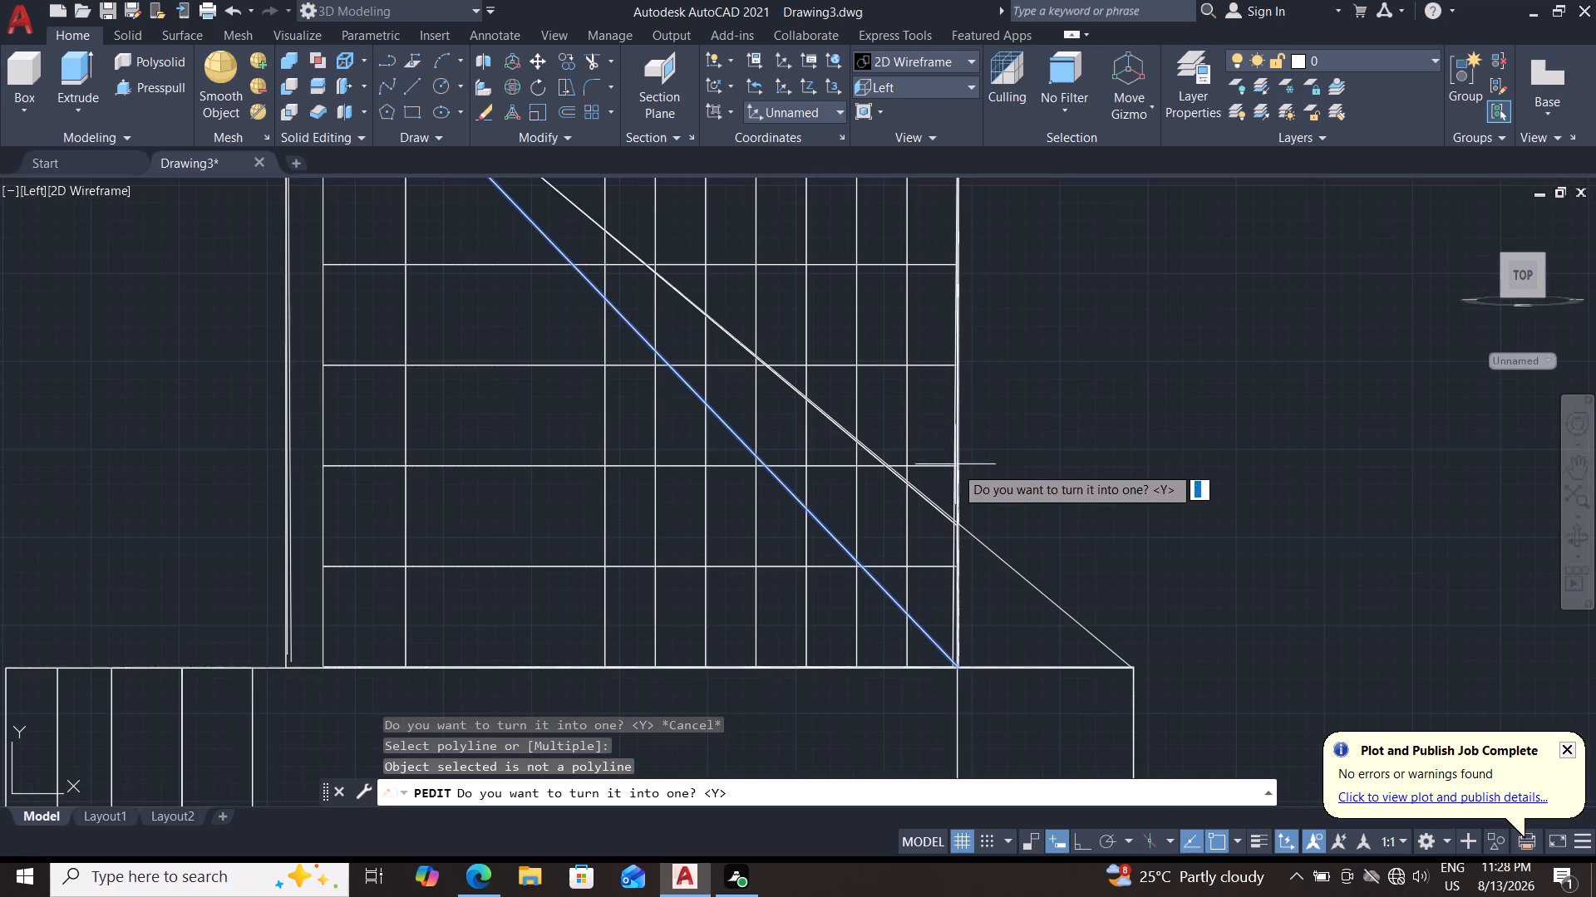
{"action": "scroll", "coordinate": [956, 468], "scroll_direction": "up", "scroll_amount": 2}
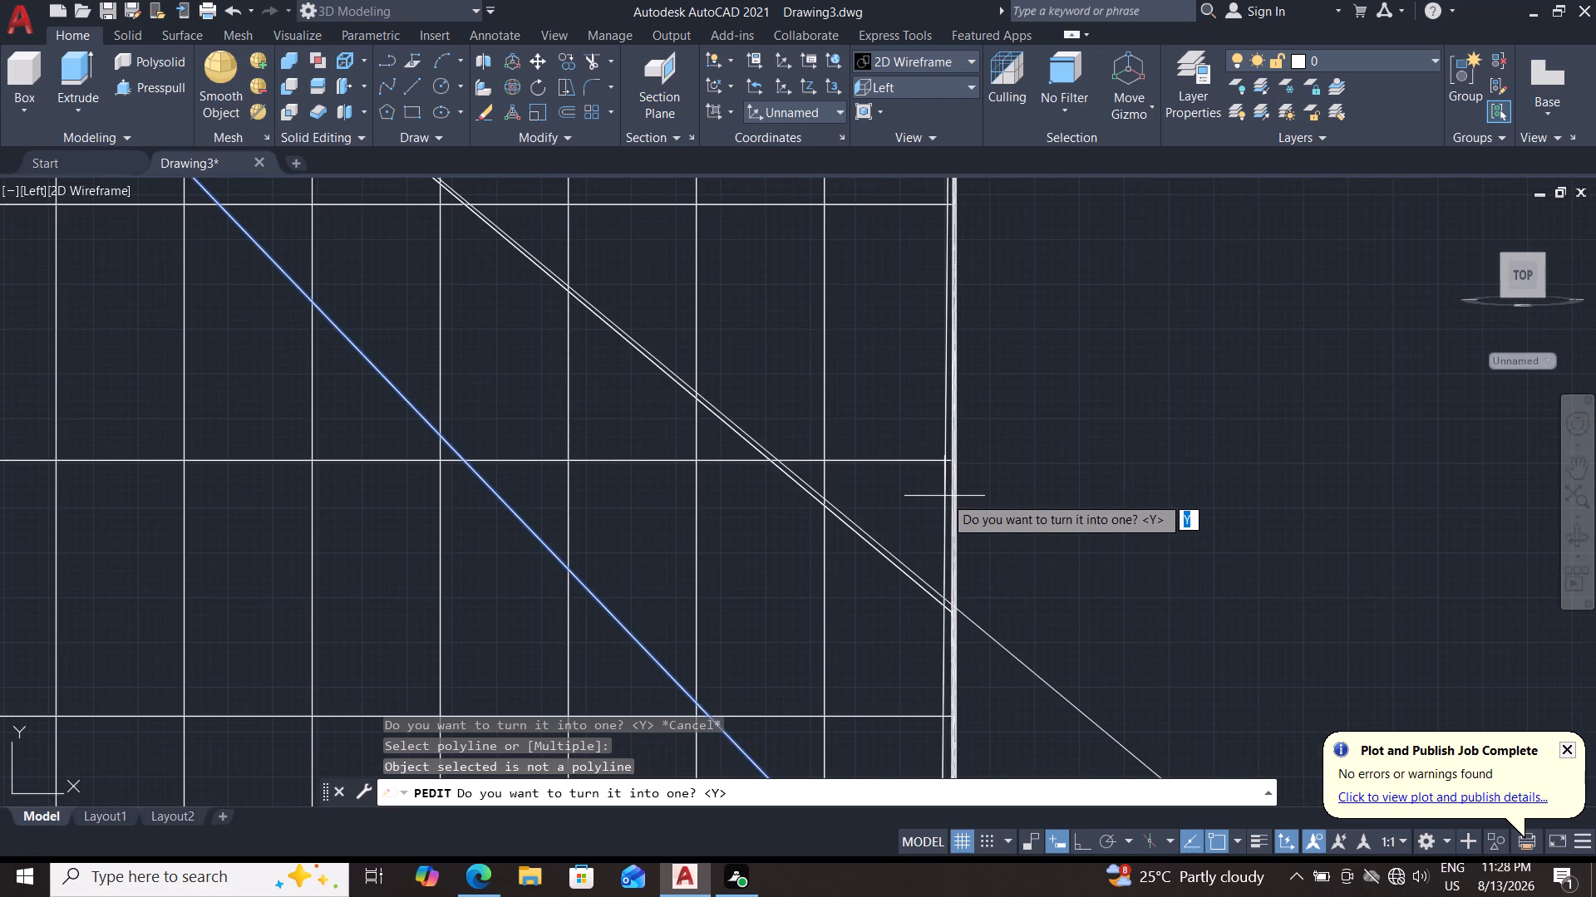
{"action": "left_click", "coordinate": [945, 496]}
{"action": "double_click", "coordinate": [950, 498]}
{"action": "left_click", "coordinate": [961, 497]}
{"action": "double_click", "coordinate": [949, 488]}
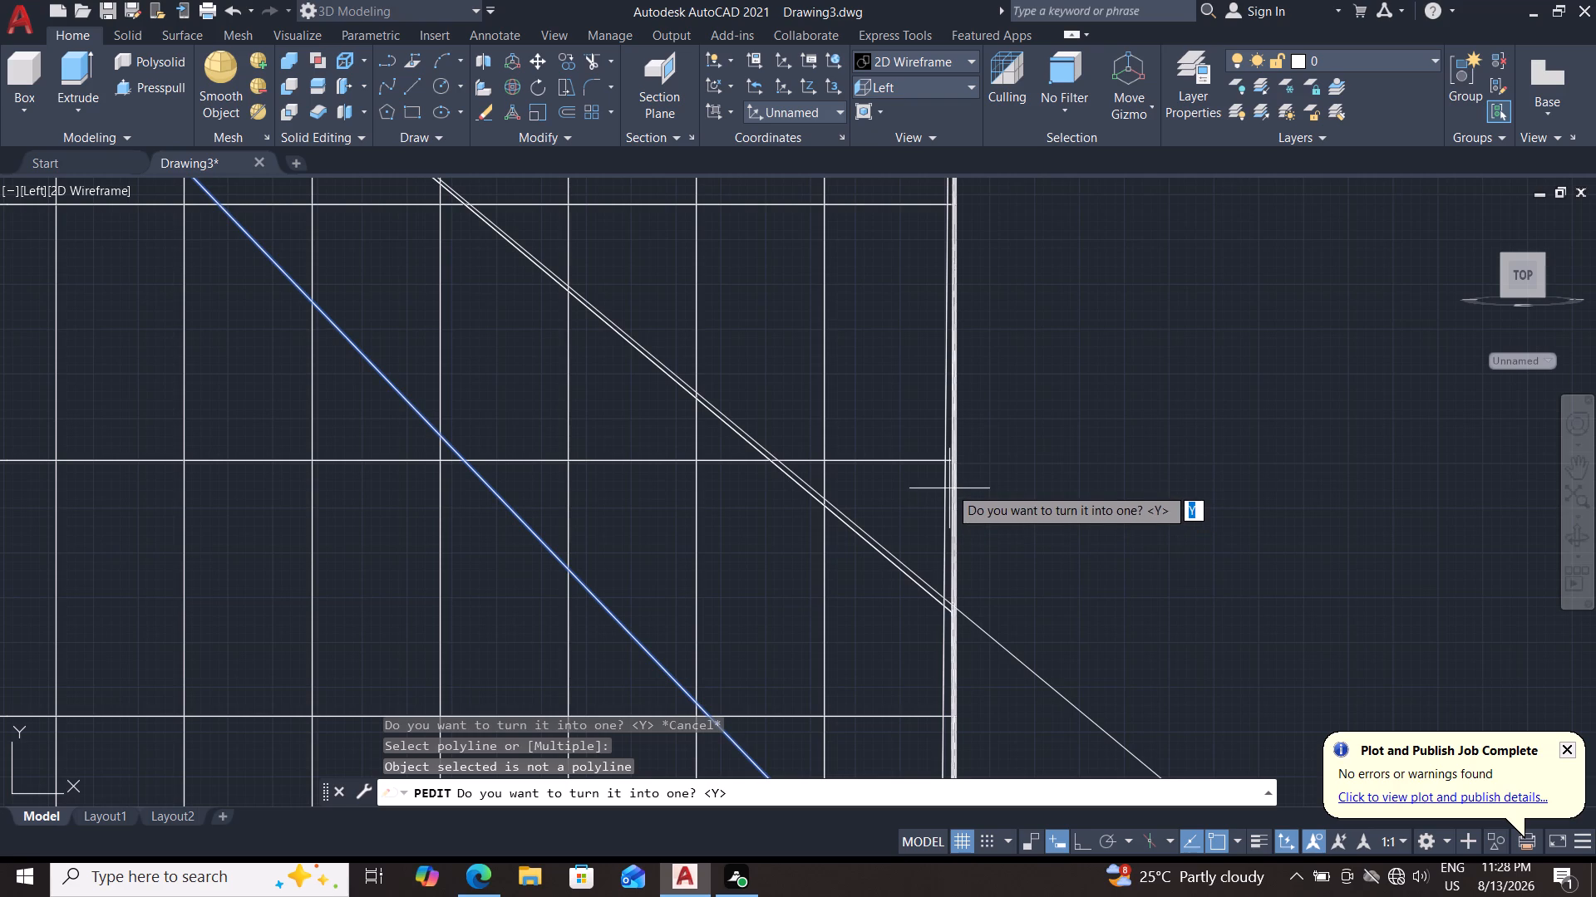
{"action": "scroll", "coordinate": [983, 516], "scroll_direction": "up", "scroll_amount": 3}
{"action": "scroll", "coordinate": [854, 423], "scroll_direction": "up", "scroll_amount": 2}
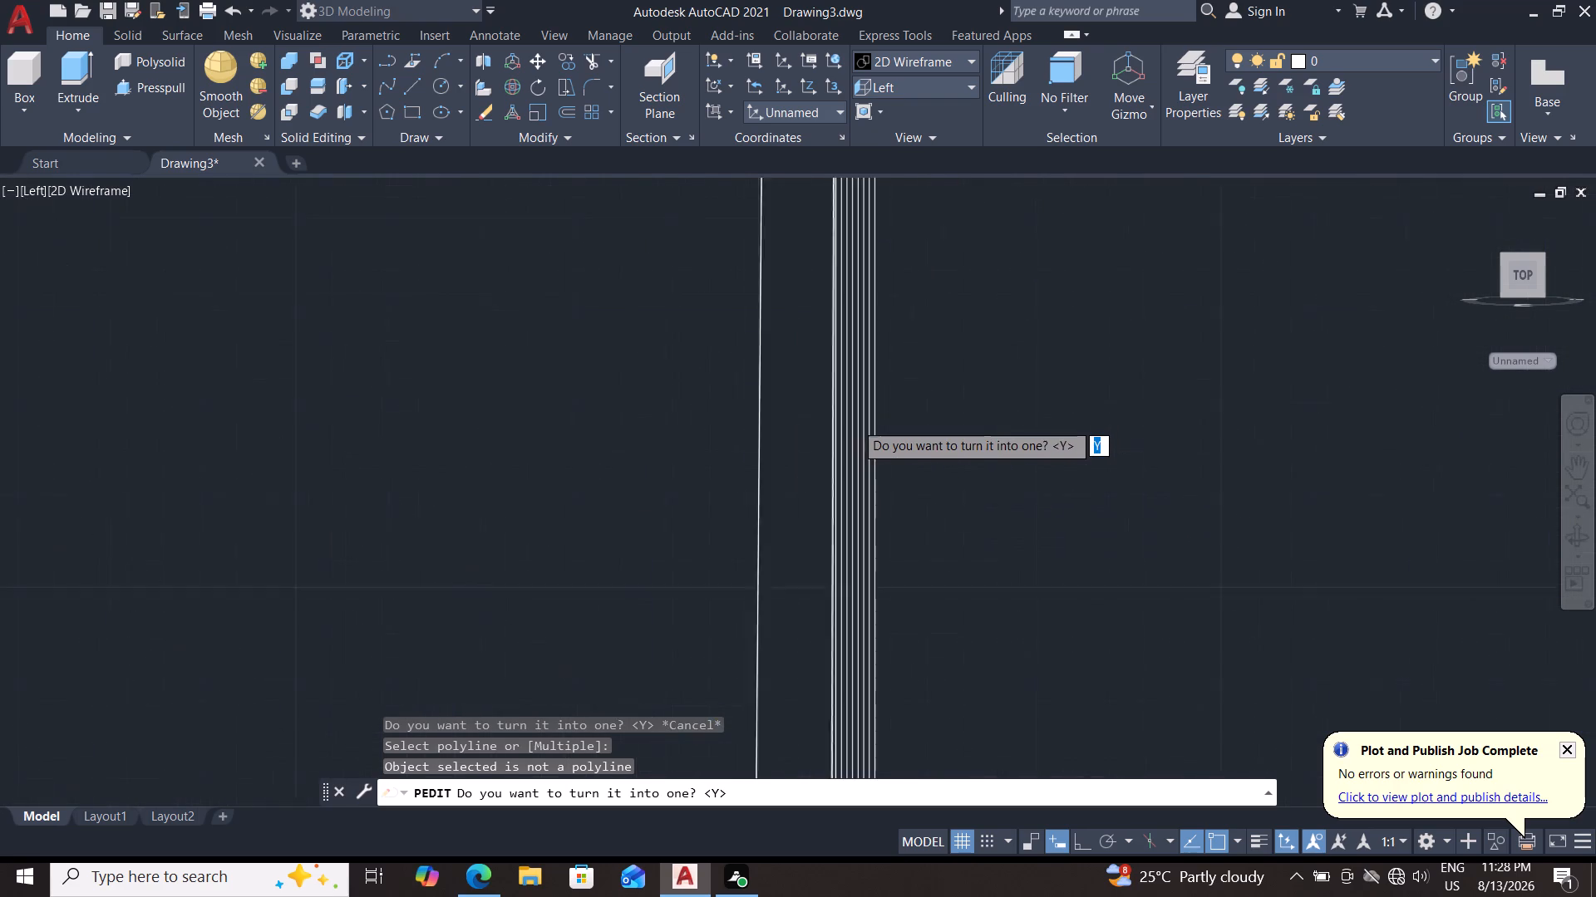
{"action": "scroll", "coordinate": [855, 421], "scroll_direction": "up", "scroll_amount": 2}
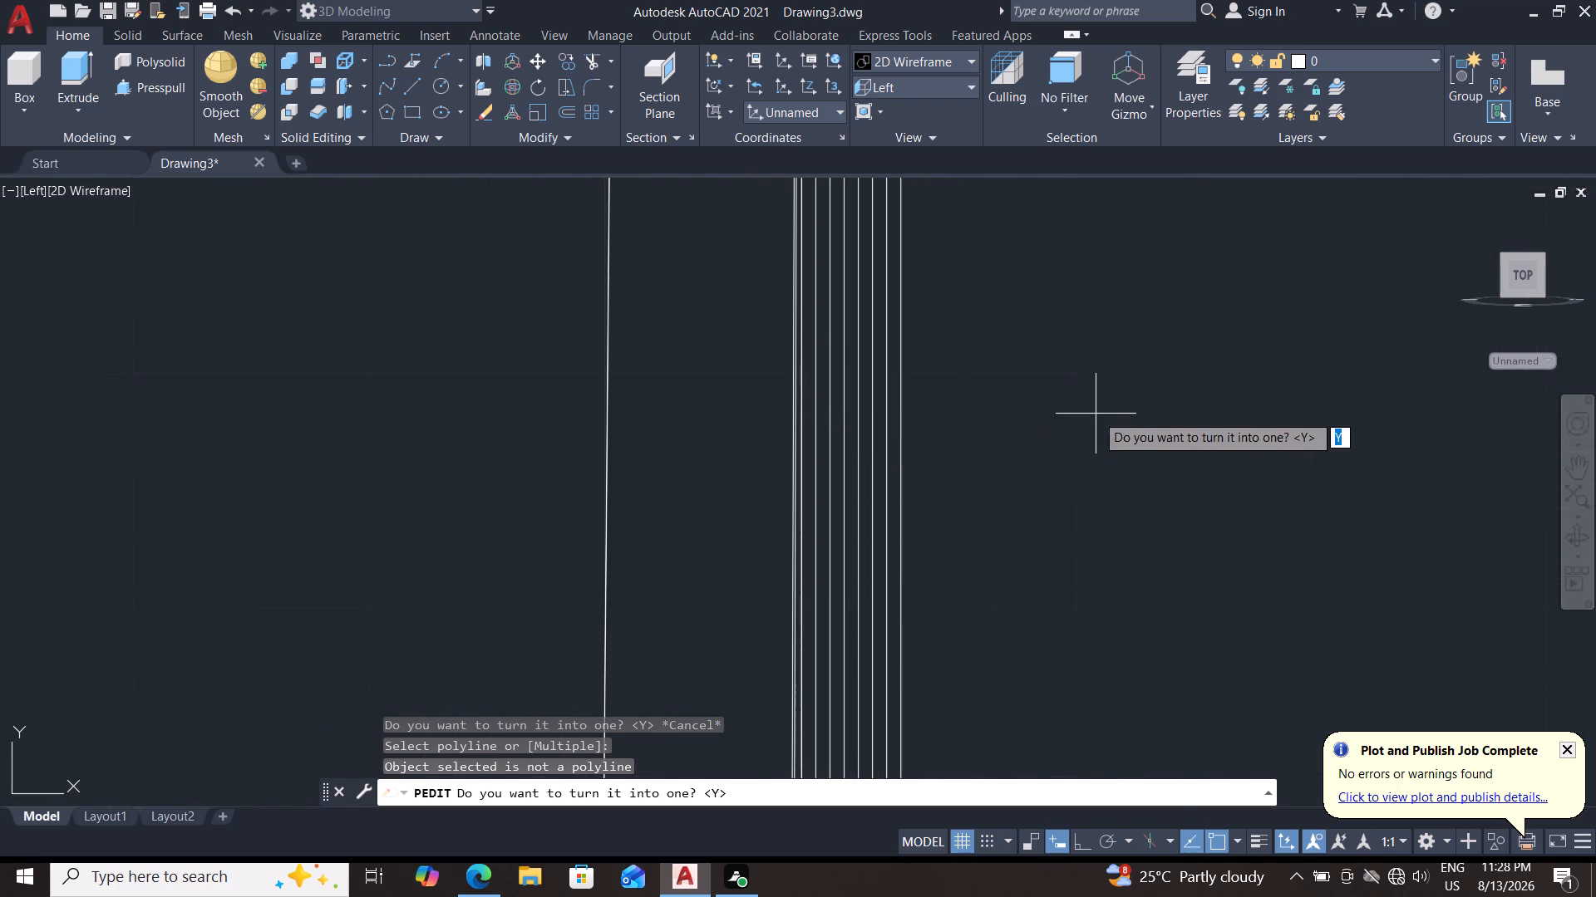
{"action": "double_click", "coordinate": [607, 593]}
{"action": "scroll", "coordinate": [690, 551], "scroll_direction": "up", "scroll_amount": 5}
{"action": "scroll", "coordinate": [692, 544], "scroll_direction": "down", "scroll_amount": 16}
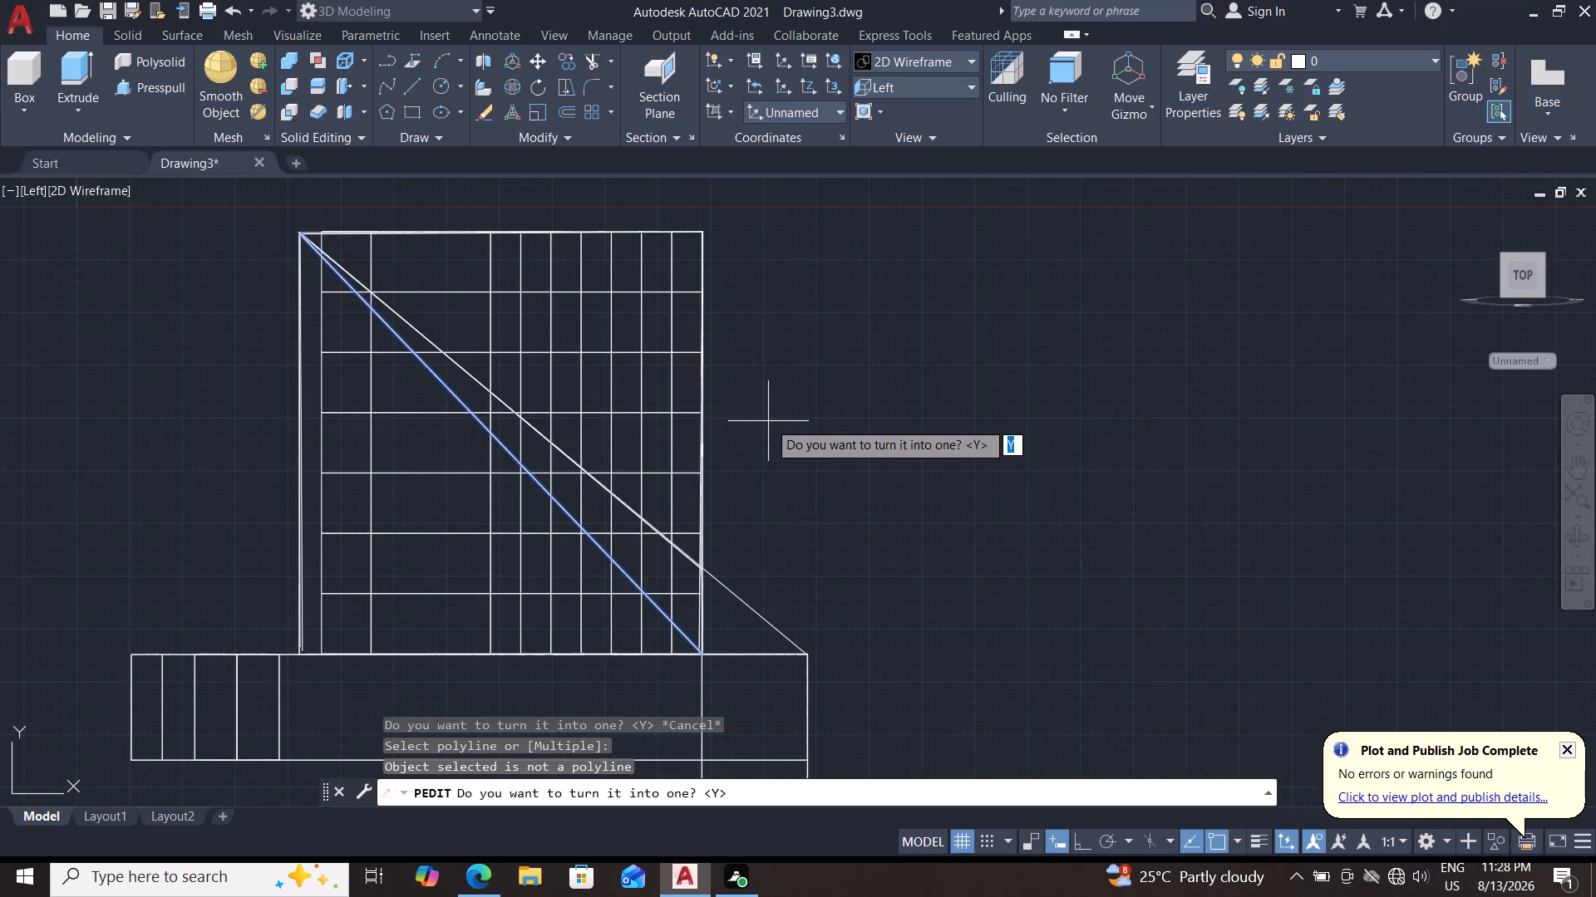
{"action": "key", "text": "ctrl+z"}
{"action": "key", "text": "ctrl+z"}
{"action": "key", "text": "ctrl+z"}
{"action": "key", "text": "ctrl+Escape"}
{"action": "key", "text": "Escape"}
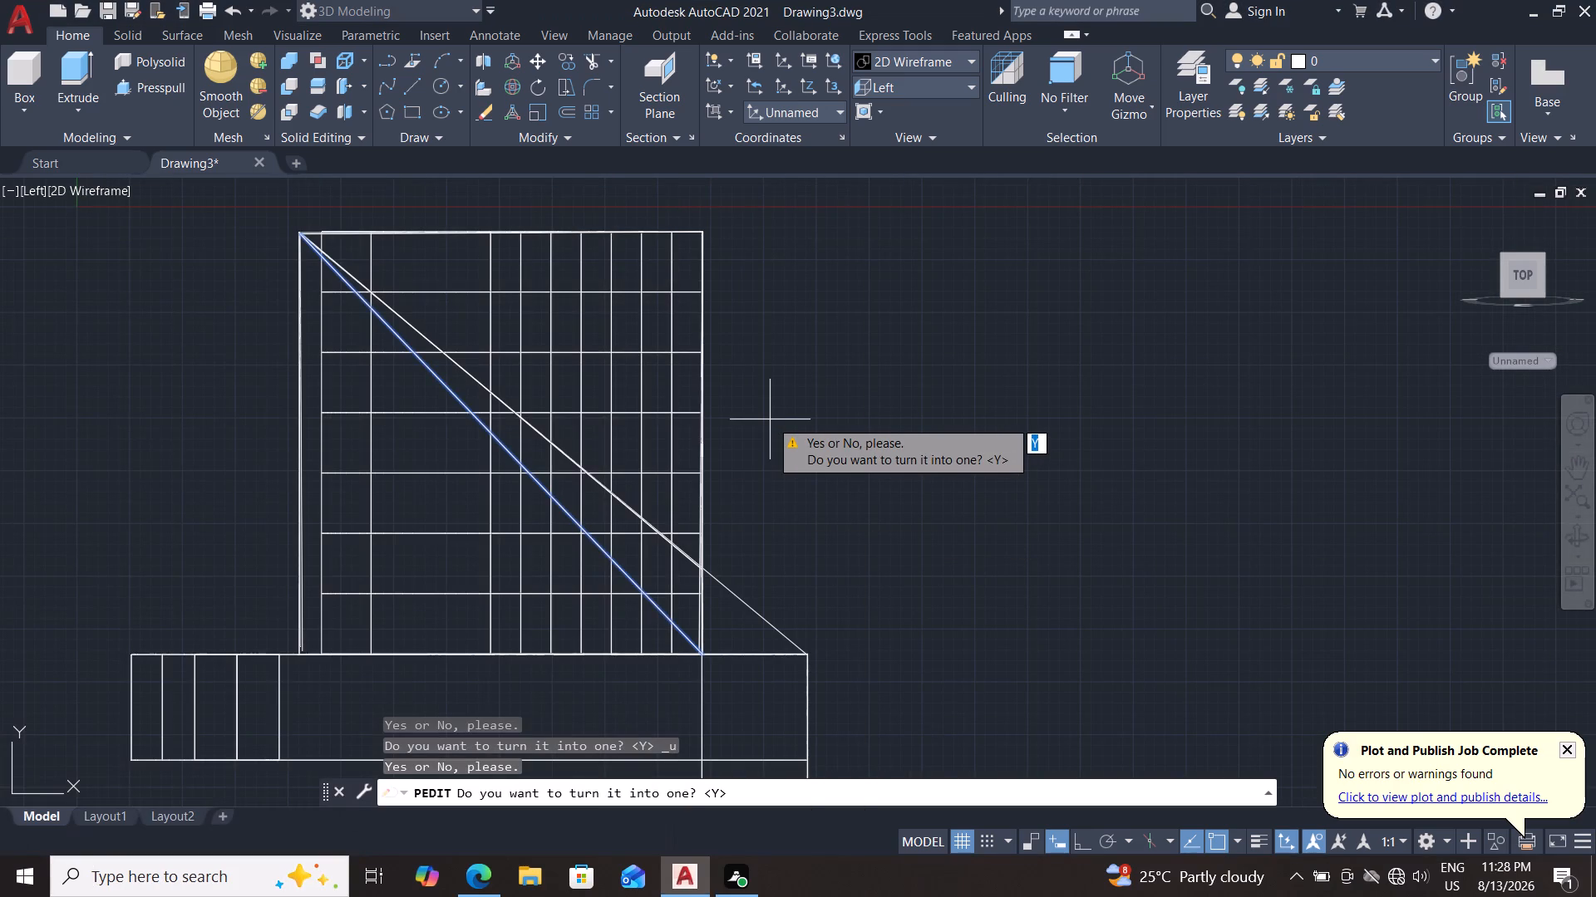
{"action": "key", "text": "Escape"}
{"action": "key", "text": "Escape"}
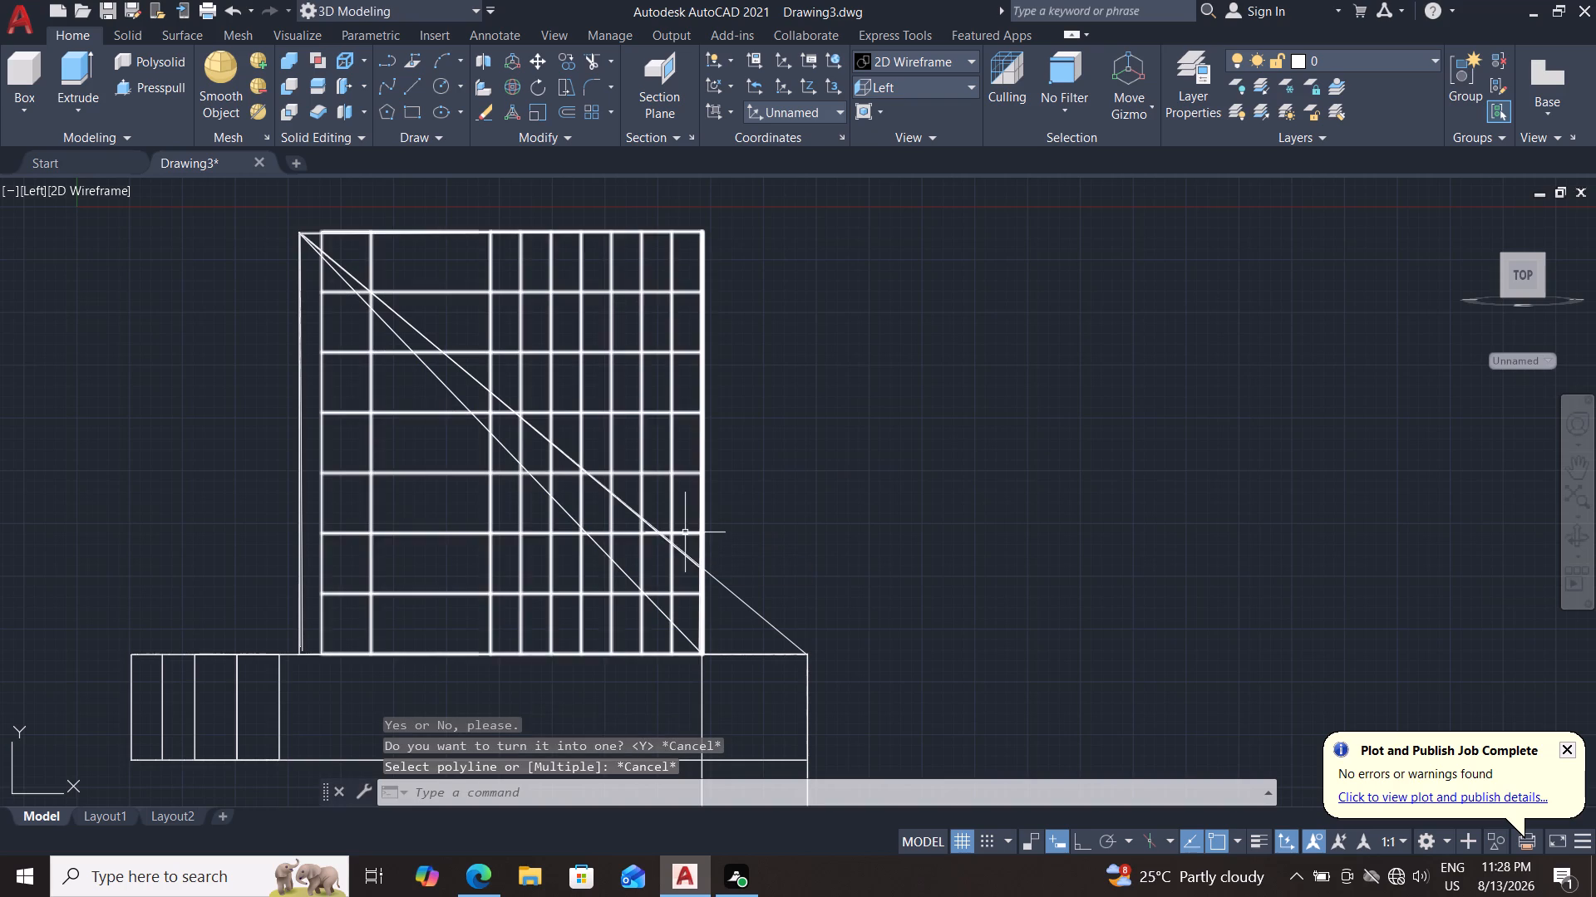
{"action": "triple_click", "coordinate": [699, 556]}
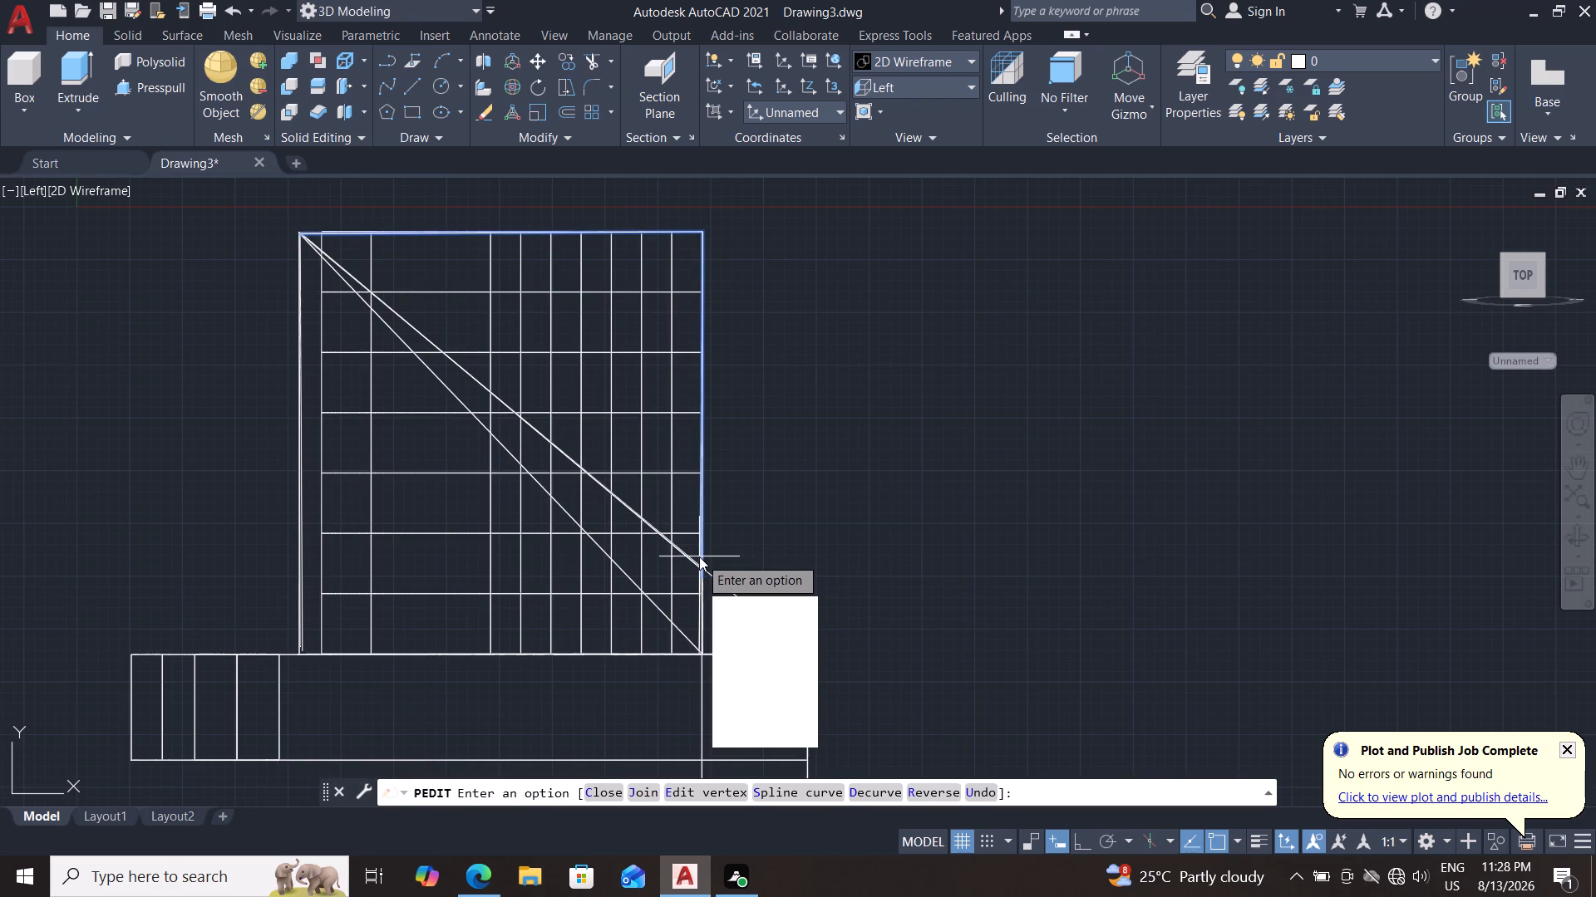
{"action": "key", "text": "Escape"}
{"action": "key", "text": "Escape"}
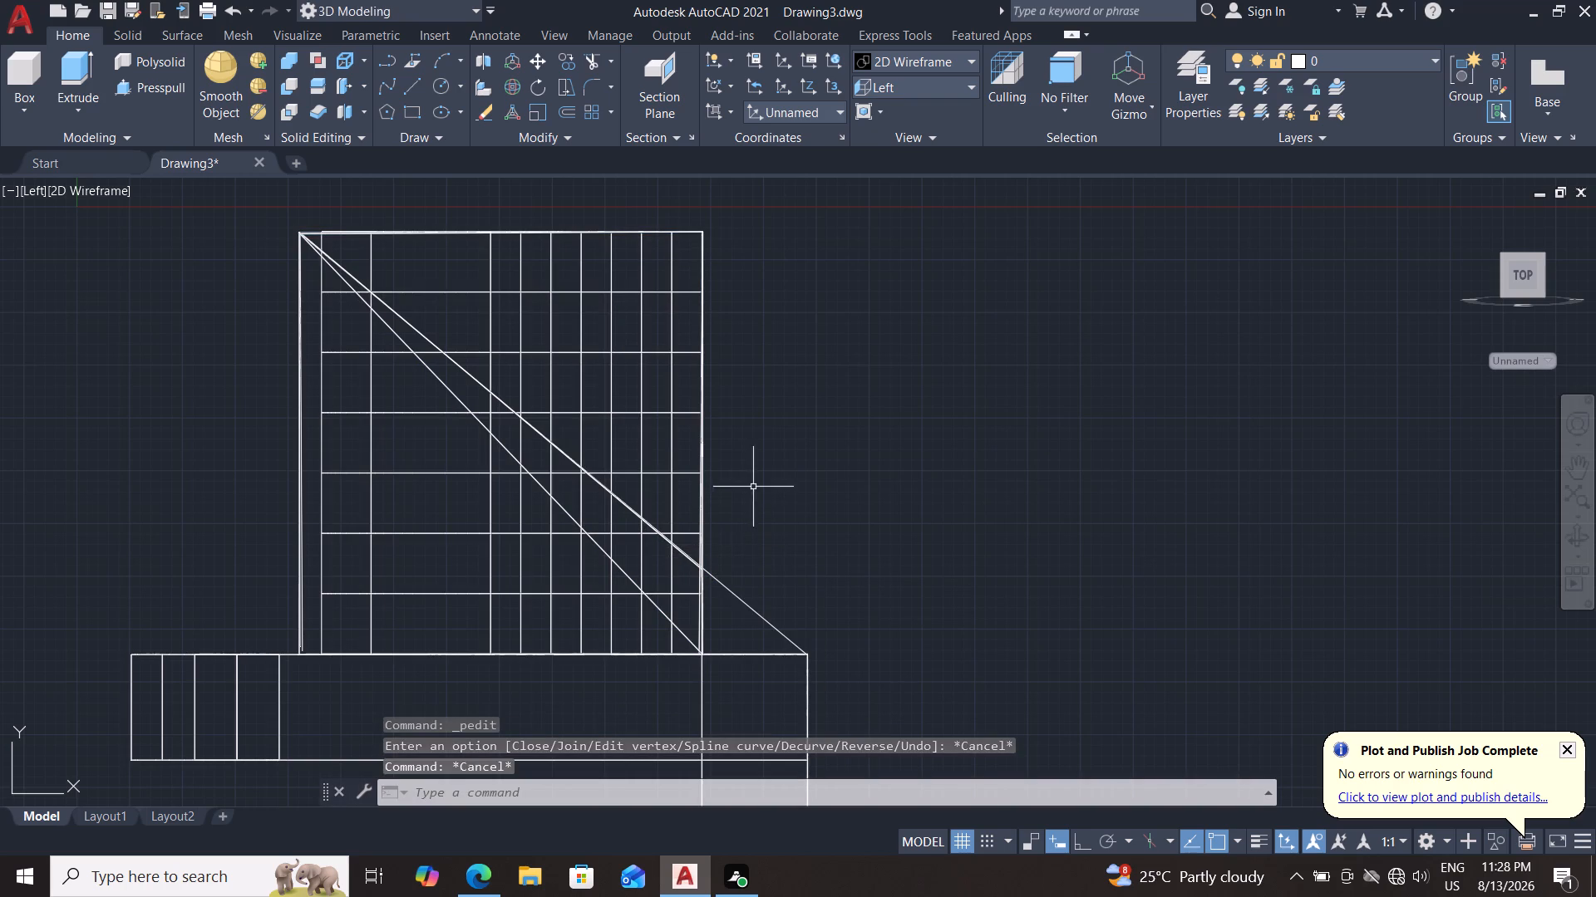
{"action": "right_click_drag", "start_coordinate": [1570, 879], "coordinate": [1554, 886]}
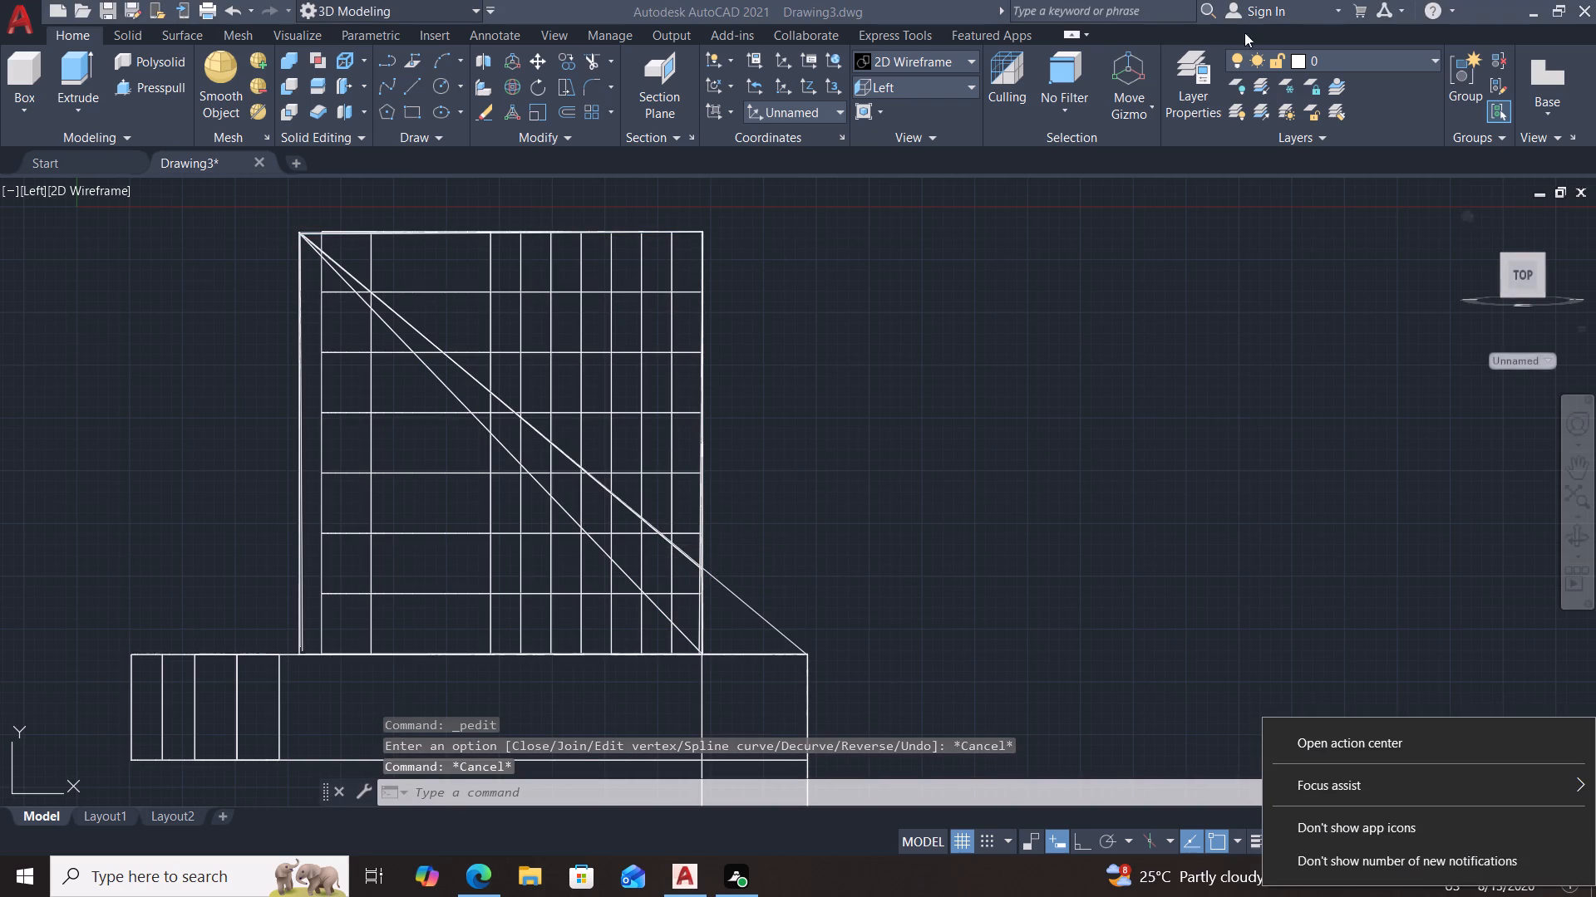
Draw a closed outline of lines from the block's top corner past its far side, down about 107, to the bottom corner and back up the diagonal.
{"action": "left_click", "coordinate": [411, 79]}
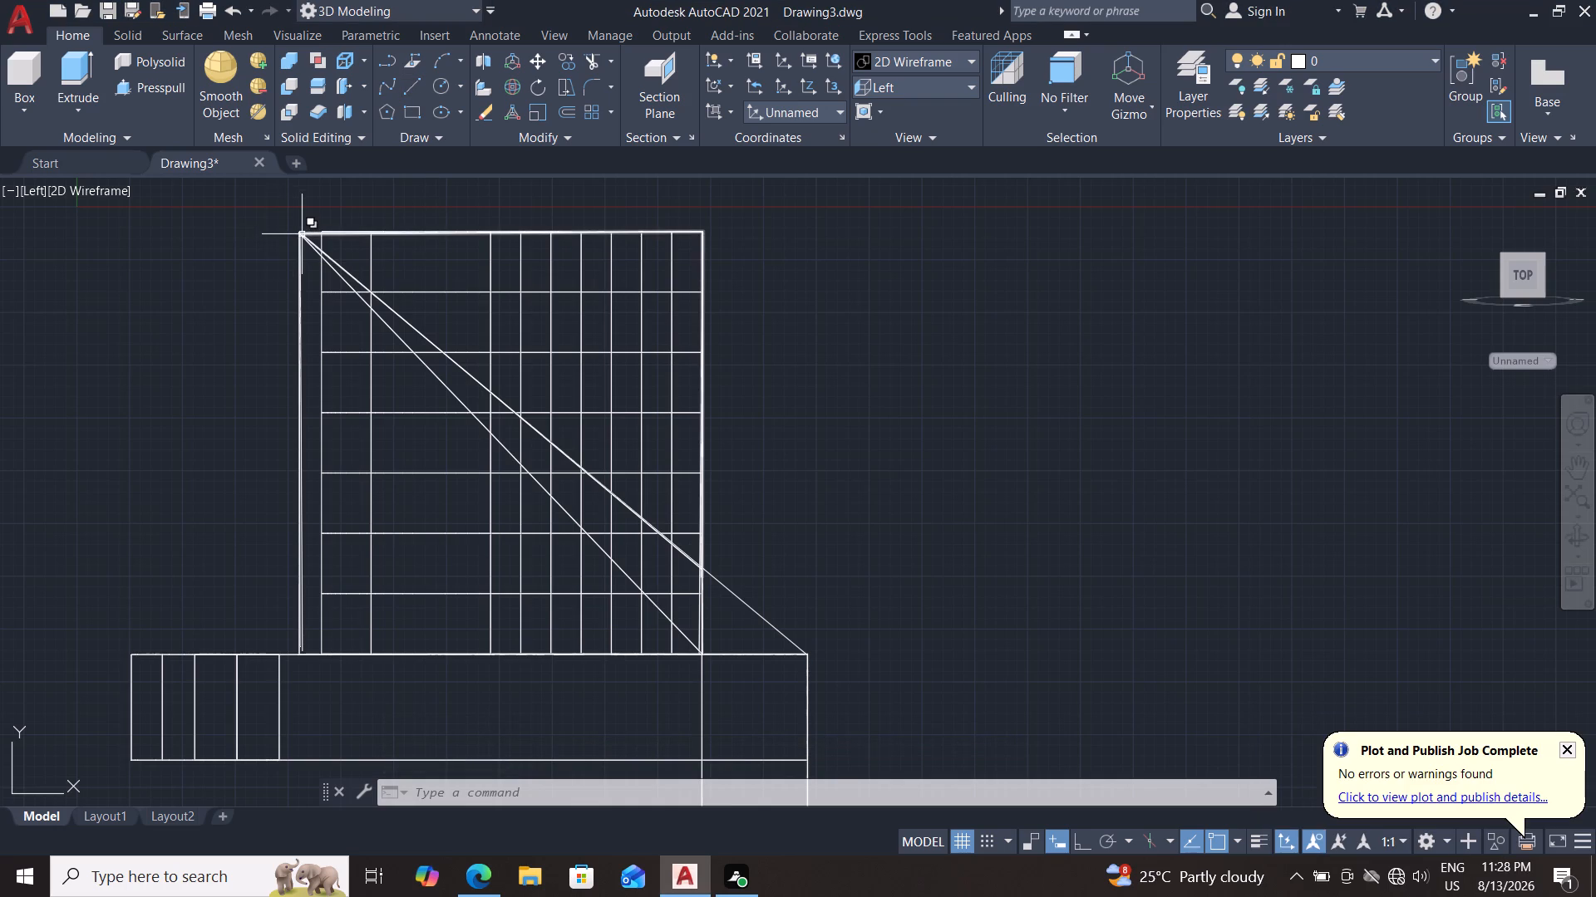
{"action": "left_click", "coordinate": [410, 81]}
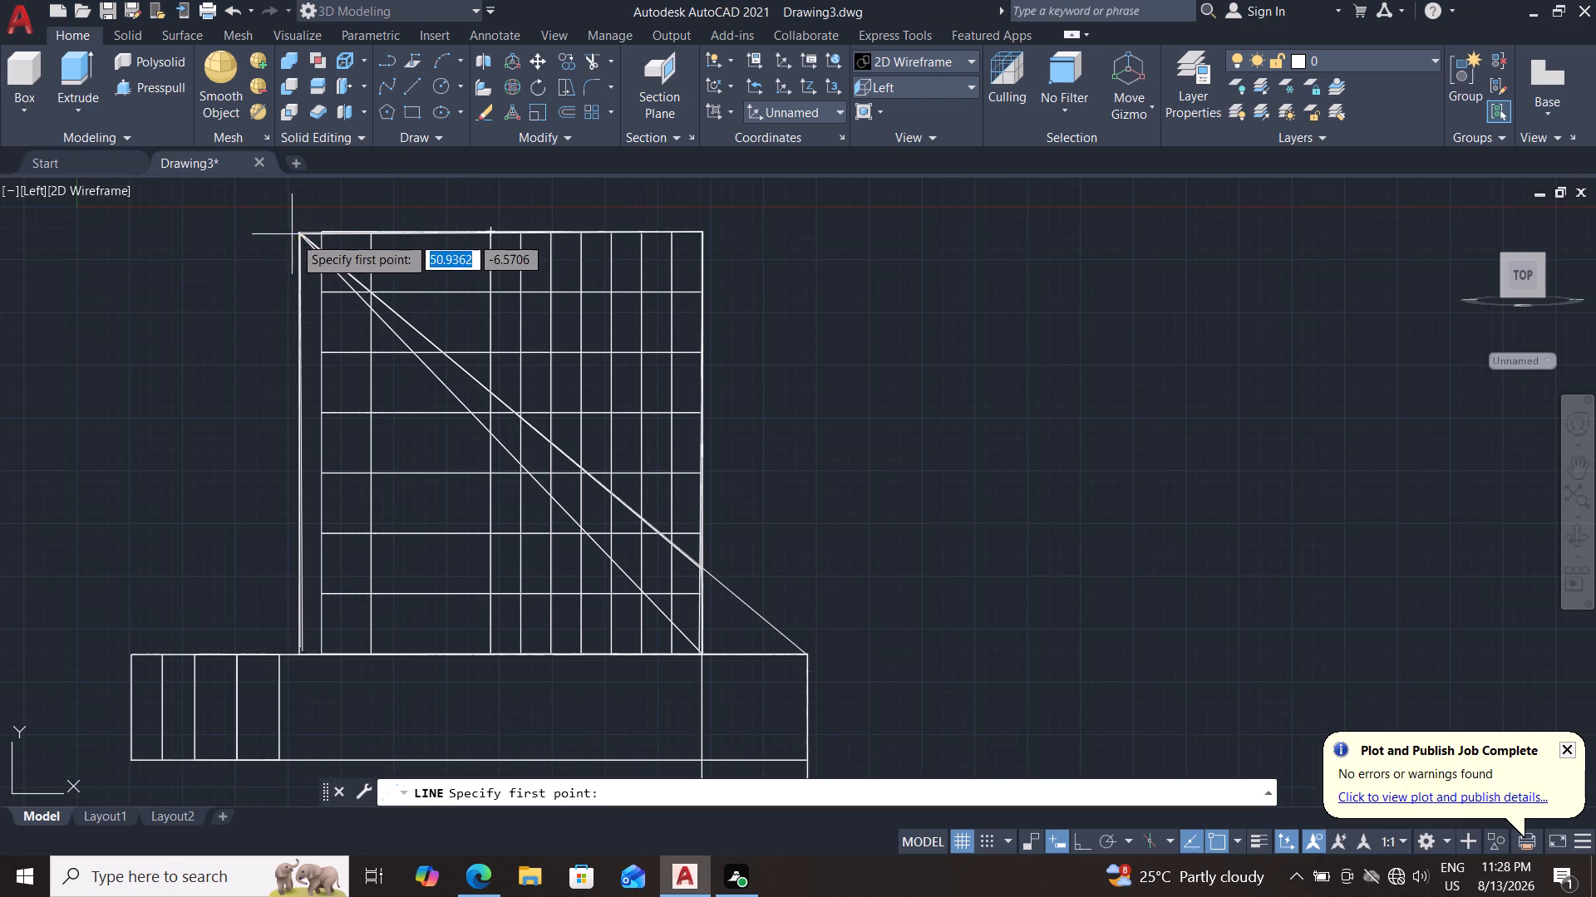
{"action": "double_click", "coordinate": [300, 238]}
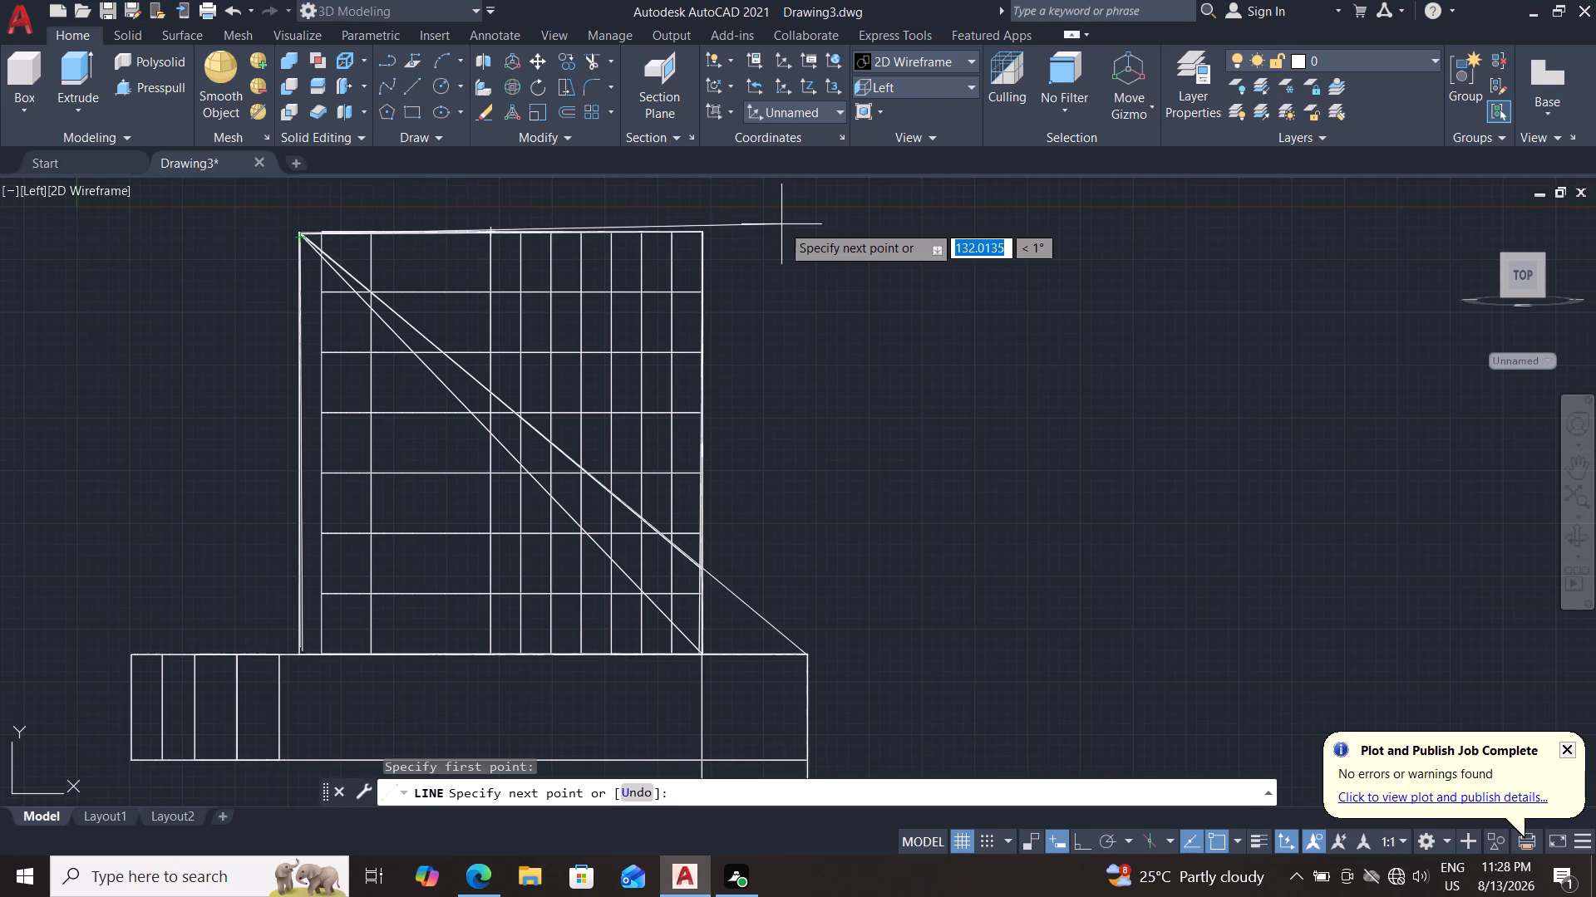
{"action": "left_click", "coordinate": [788, 208]}
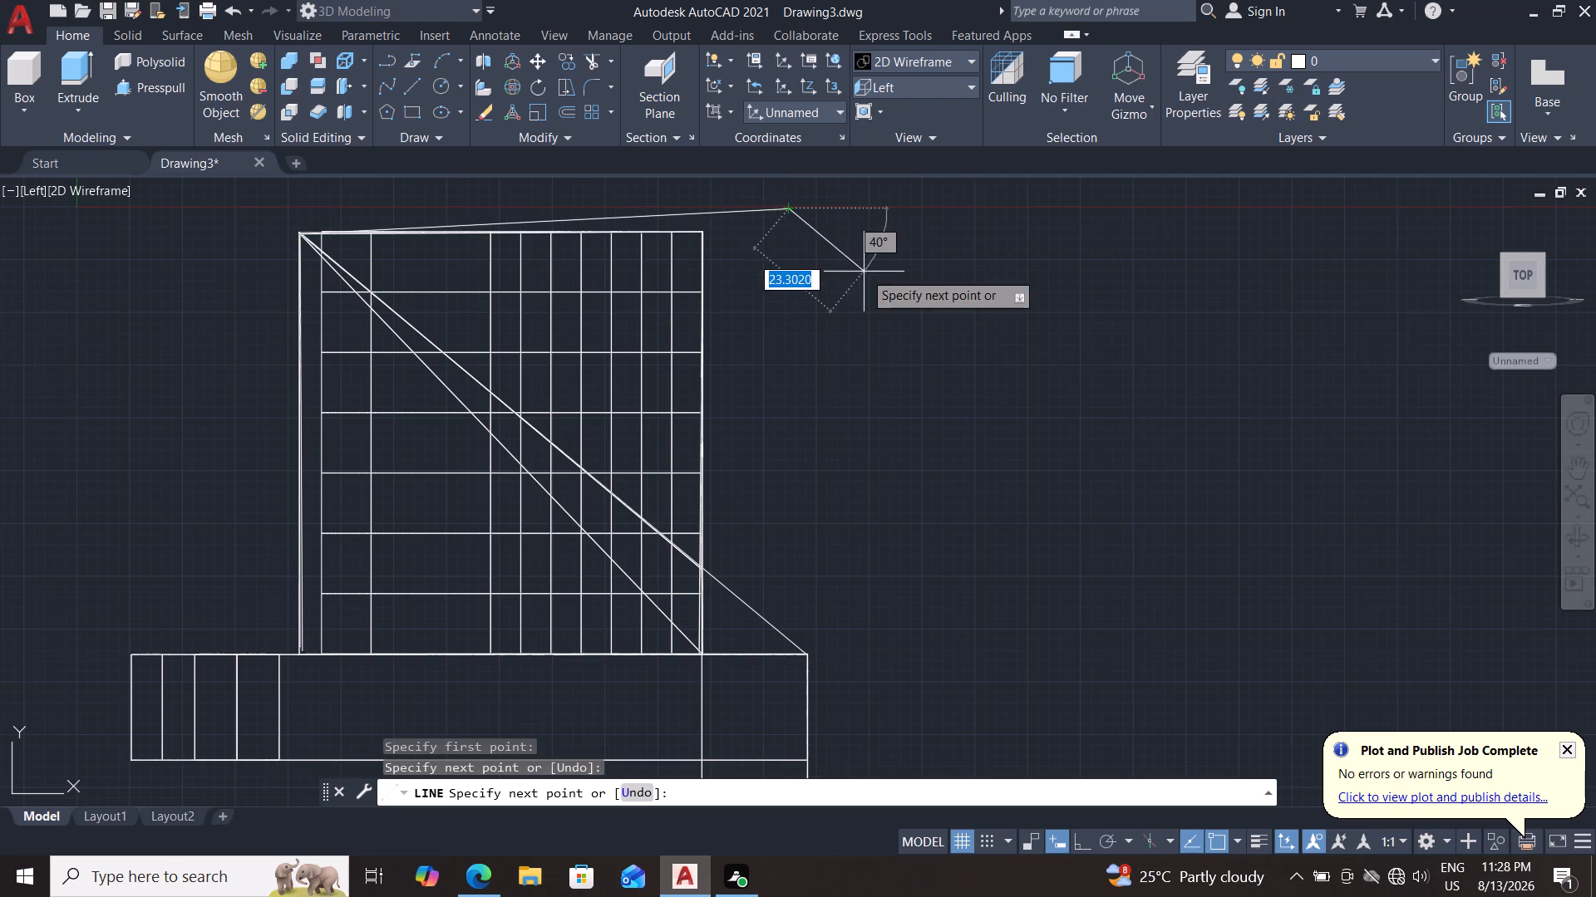
{"action": "double_click", "coordinate": [776, 659]}
{"action": "left_click_drag", "start_coordinate": [769, 655], "coordinate": [751, 651]}
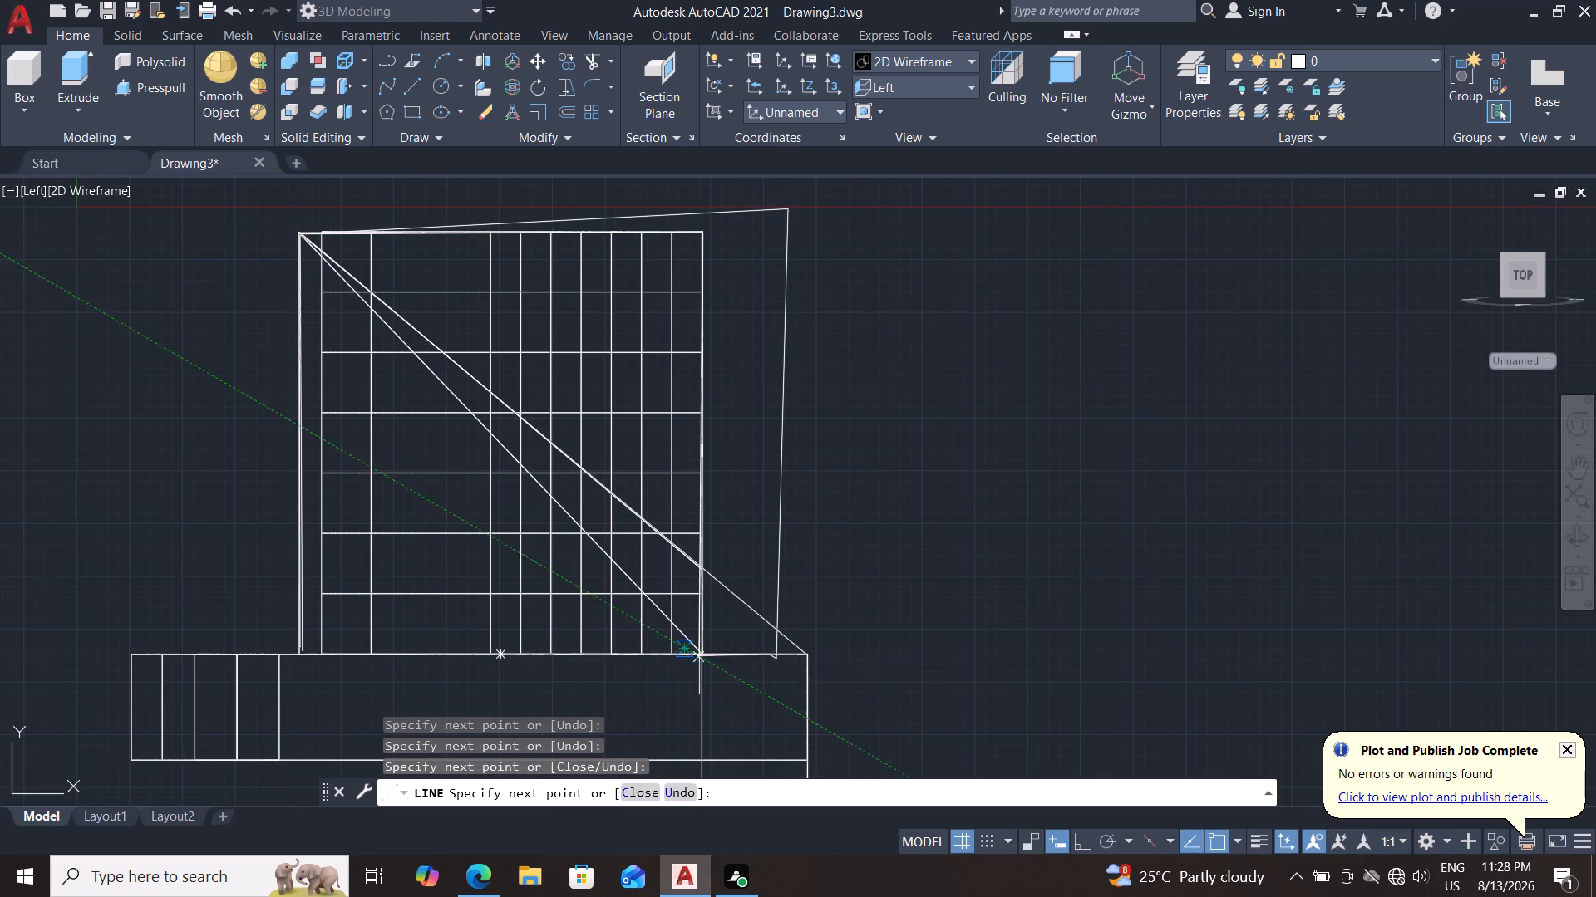
{"action": "left_click", "coordinate": [702, 651]}
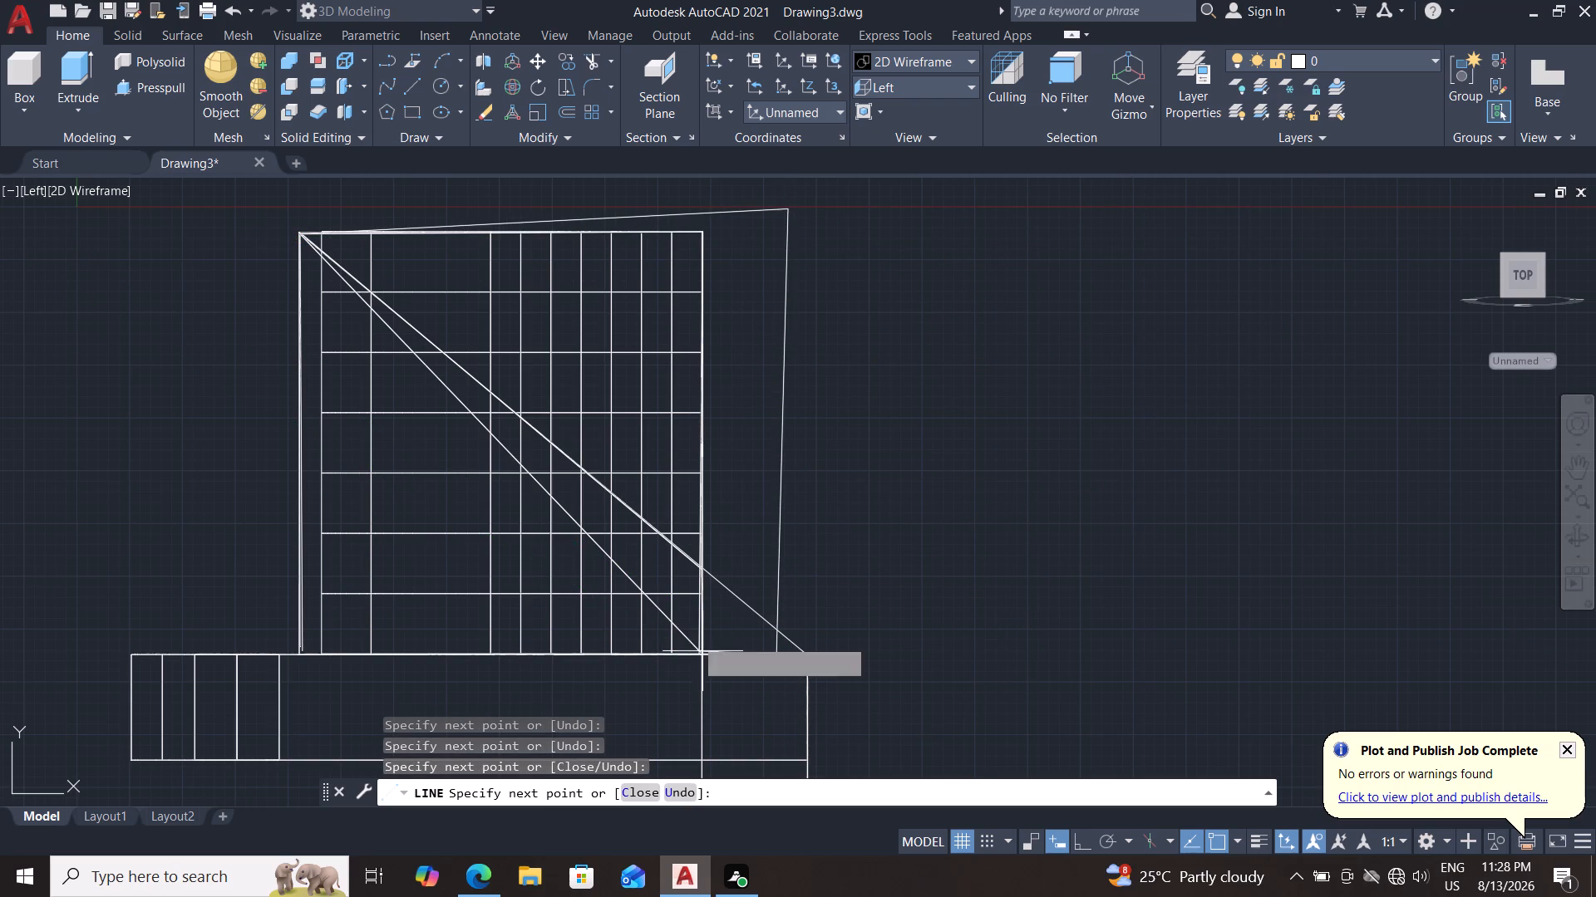
{"action": "left_click", "coordinate": [298, 231]}
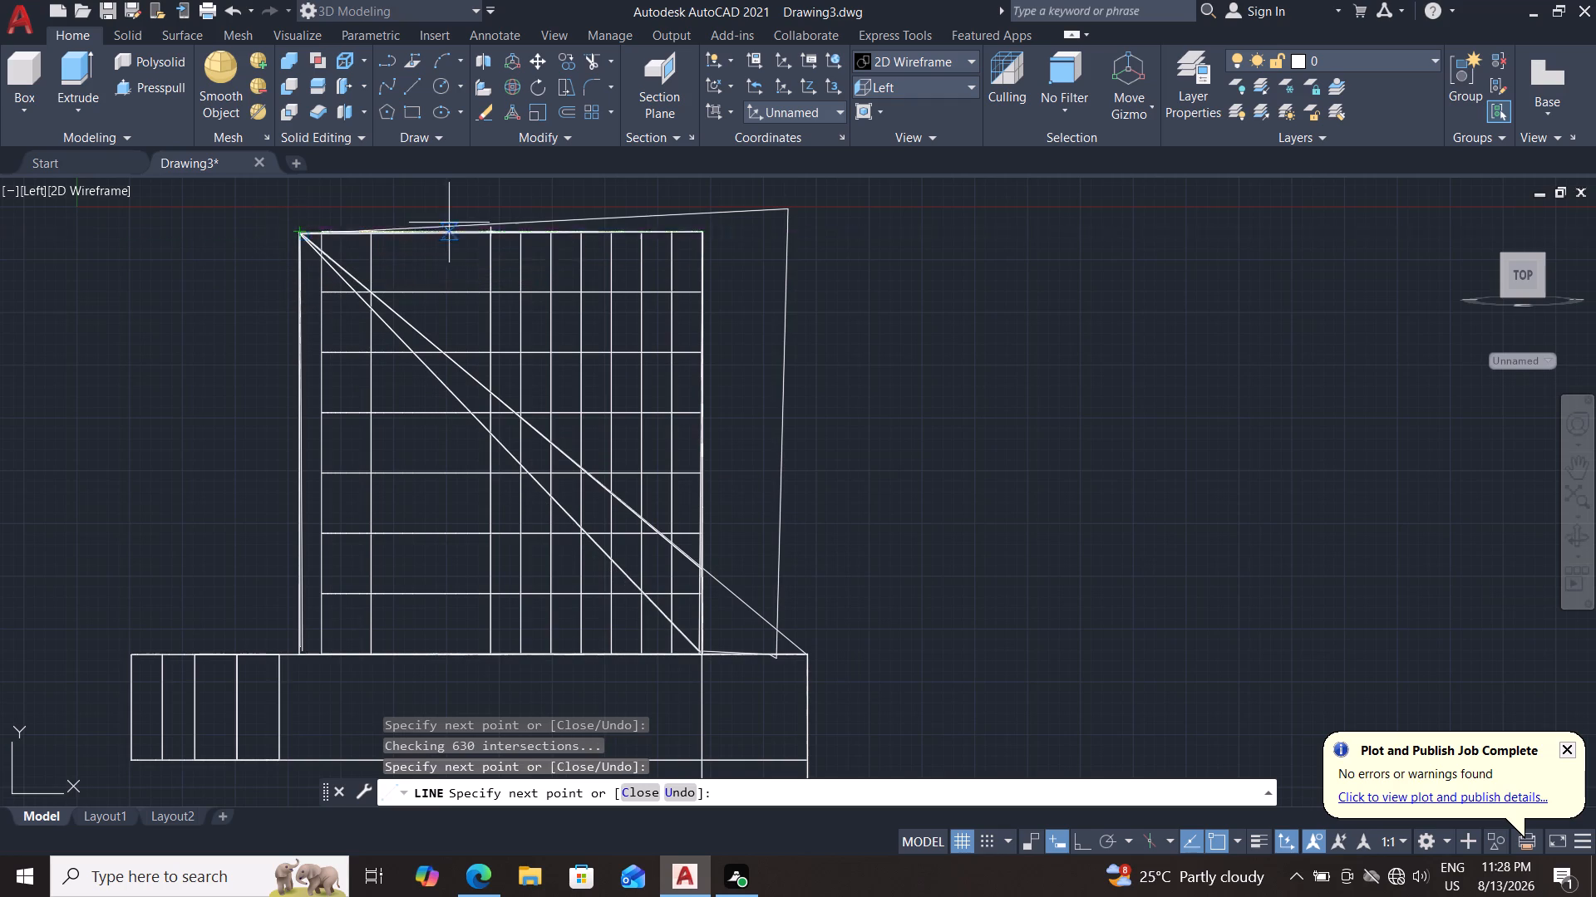
{"action": "right_click", "coordinate": [853, 353]}
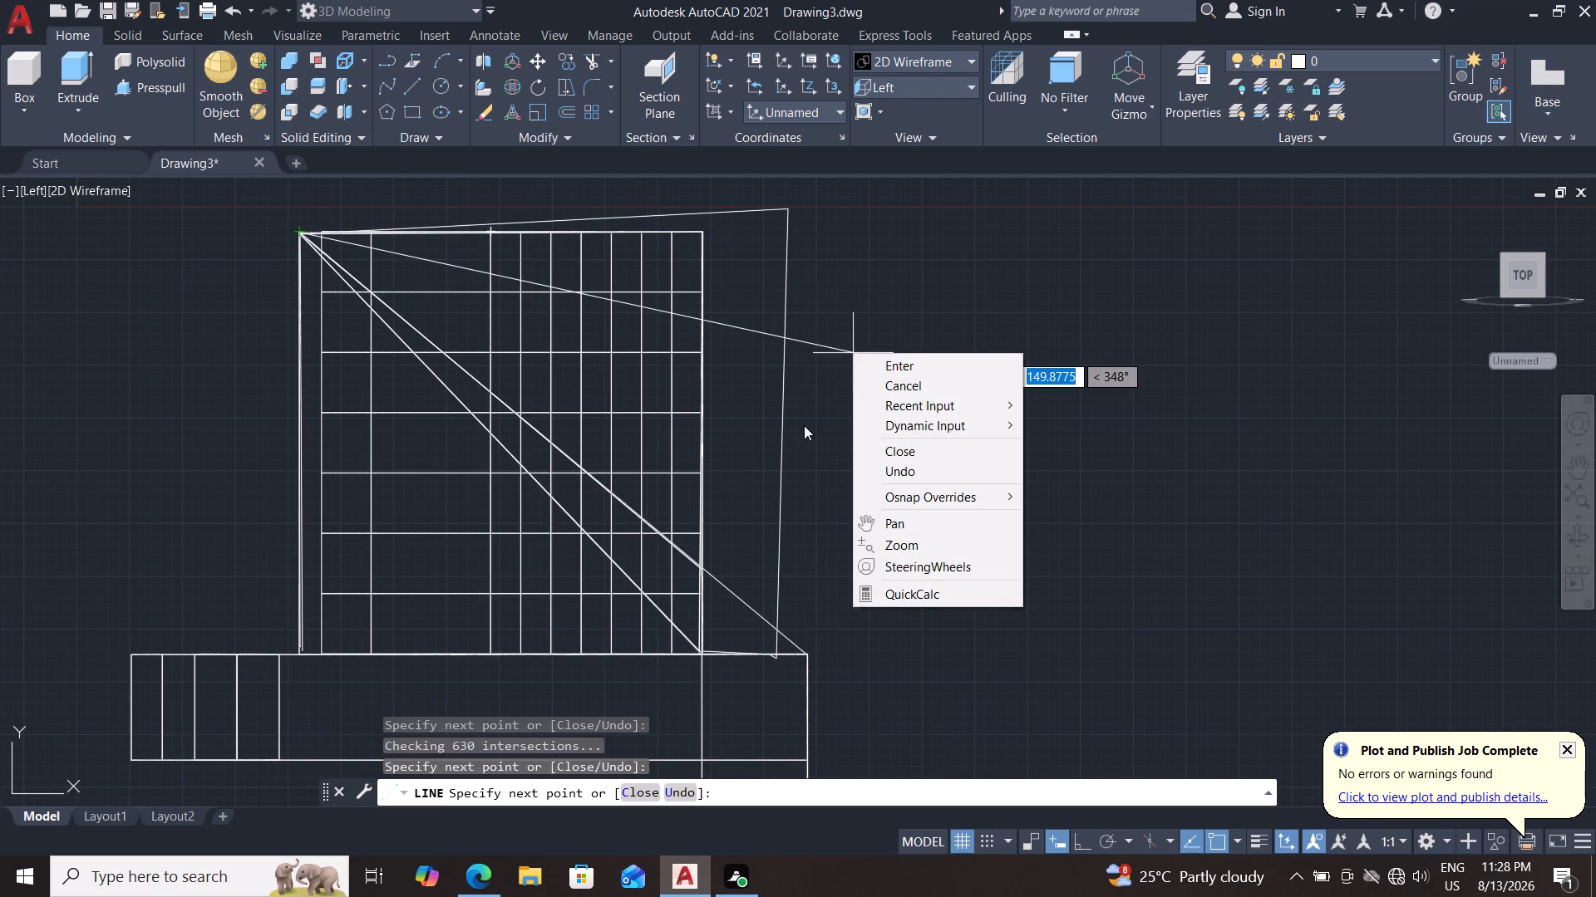
{"action": "left_click", "coordinate": [907, 369]}
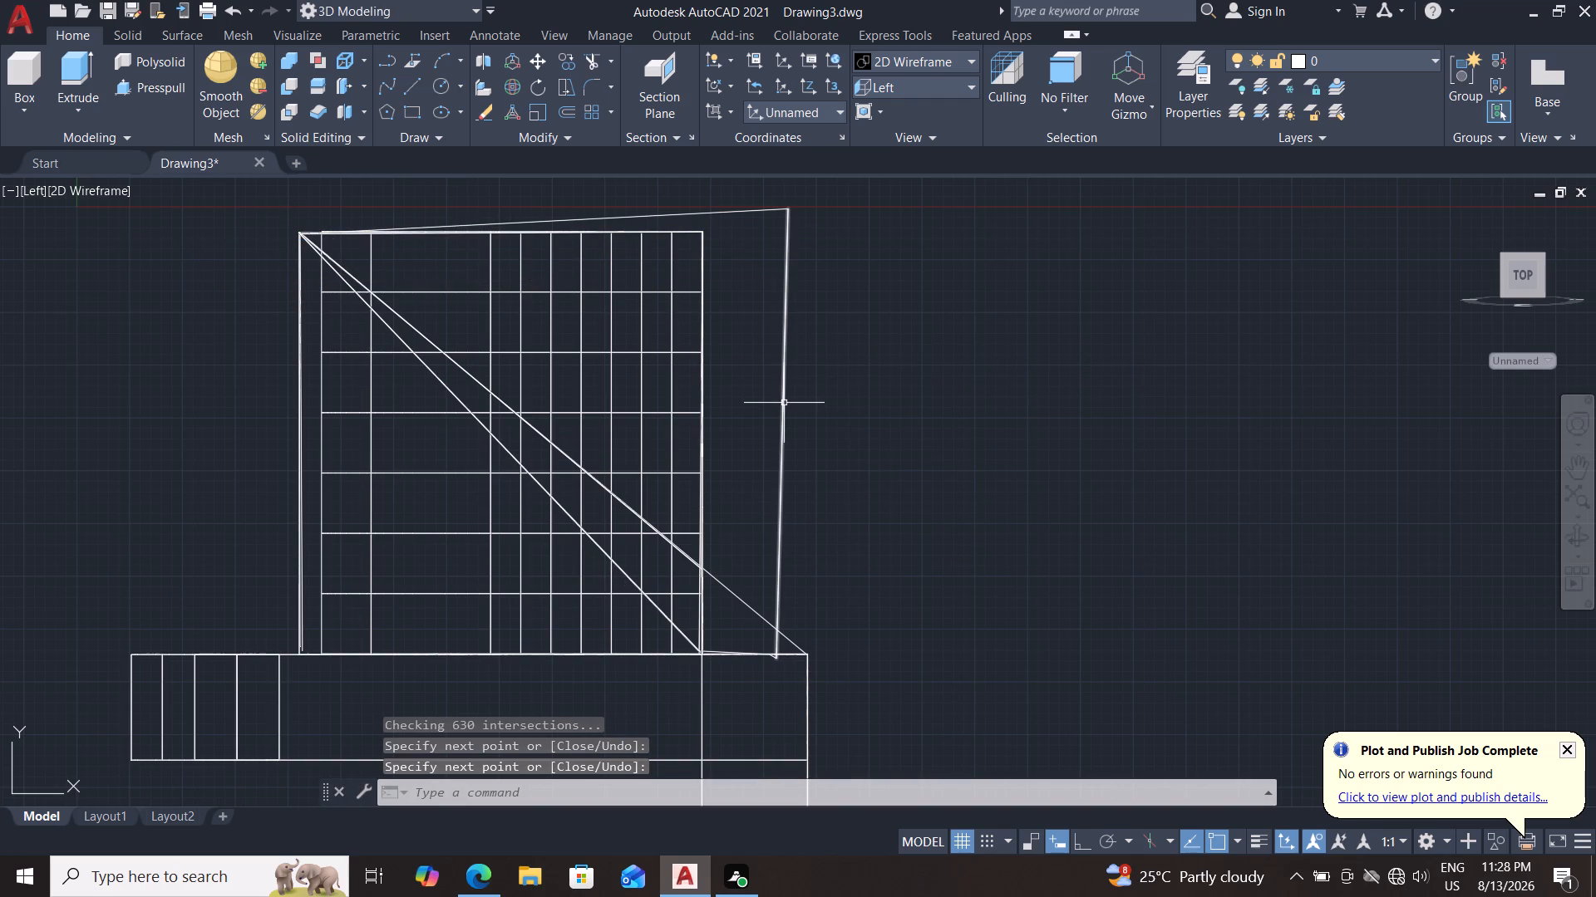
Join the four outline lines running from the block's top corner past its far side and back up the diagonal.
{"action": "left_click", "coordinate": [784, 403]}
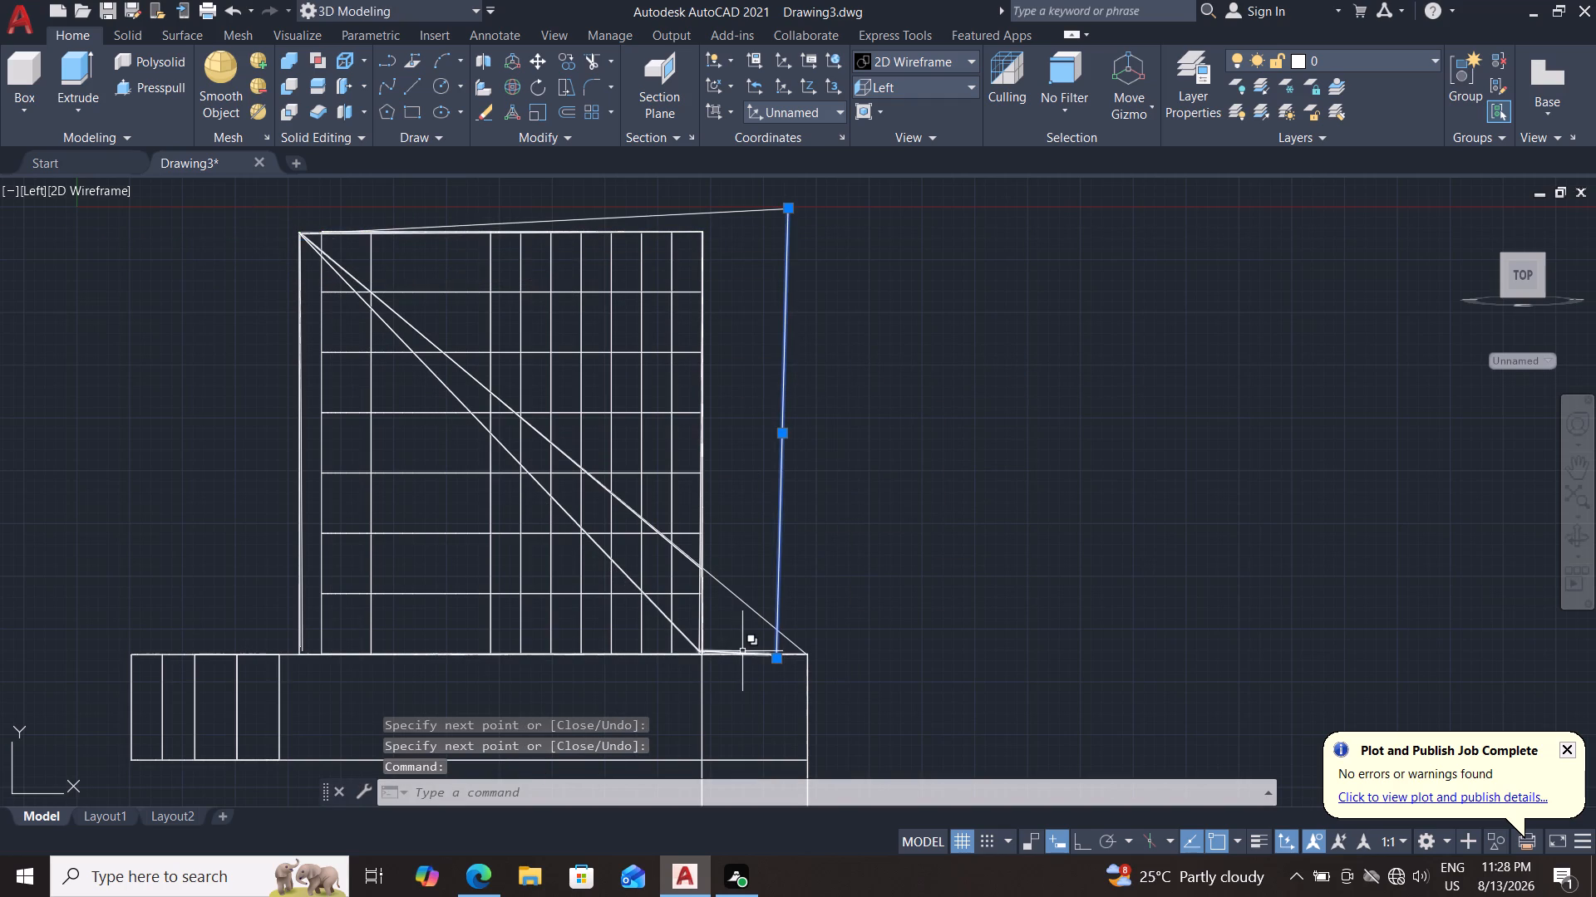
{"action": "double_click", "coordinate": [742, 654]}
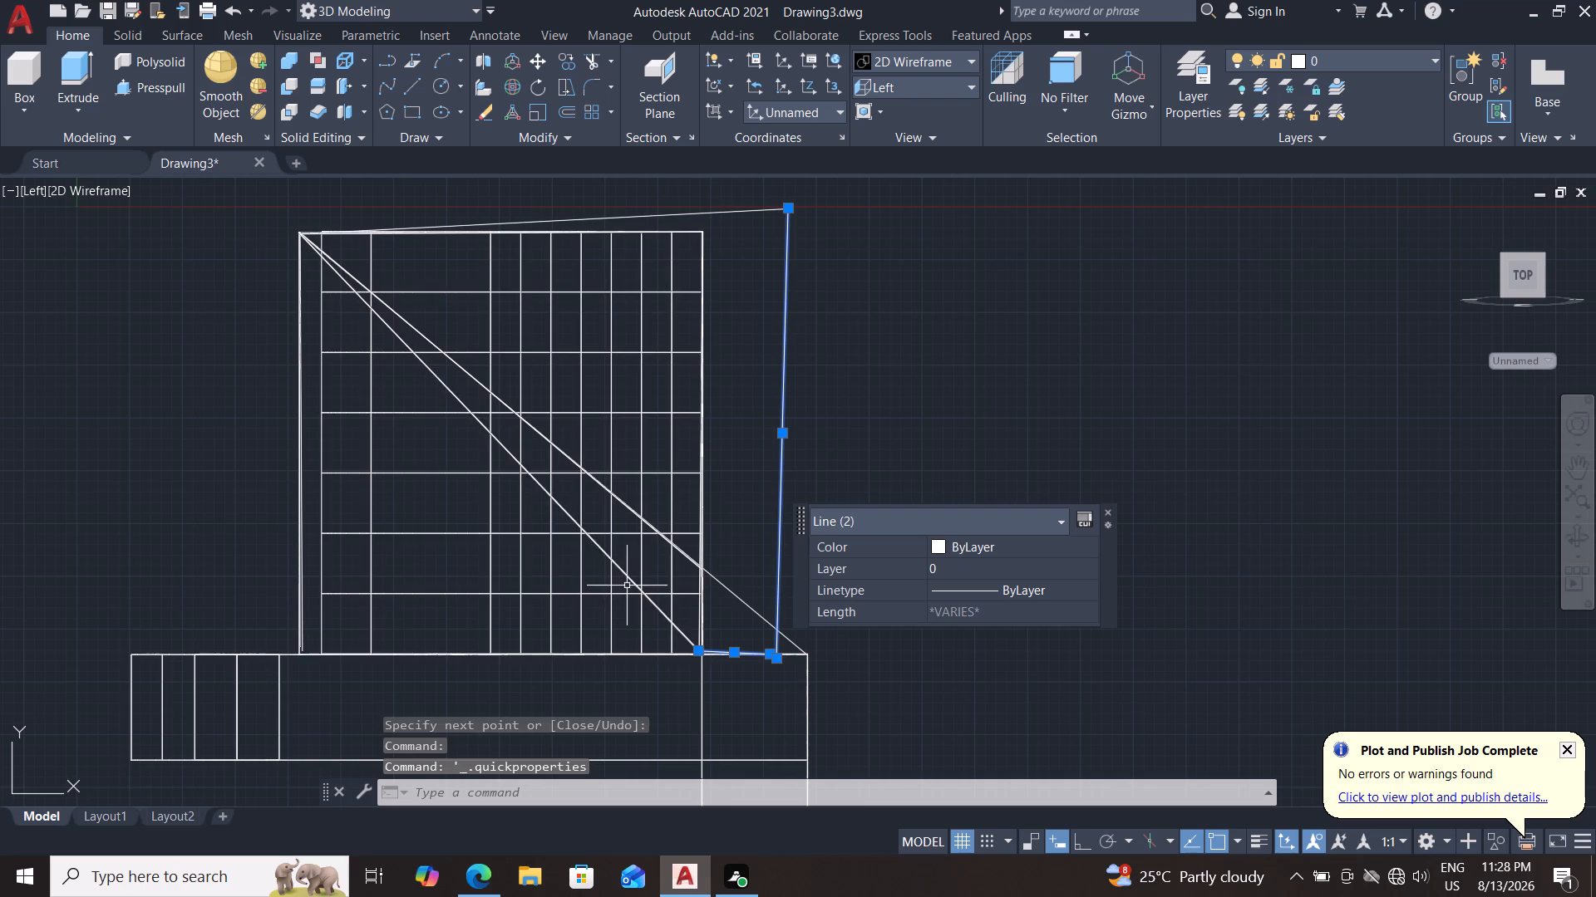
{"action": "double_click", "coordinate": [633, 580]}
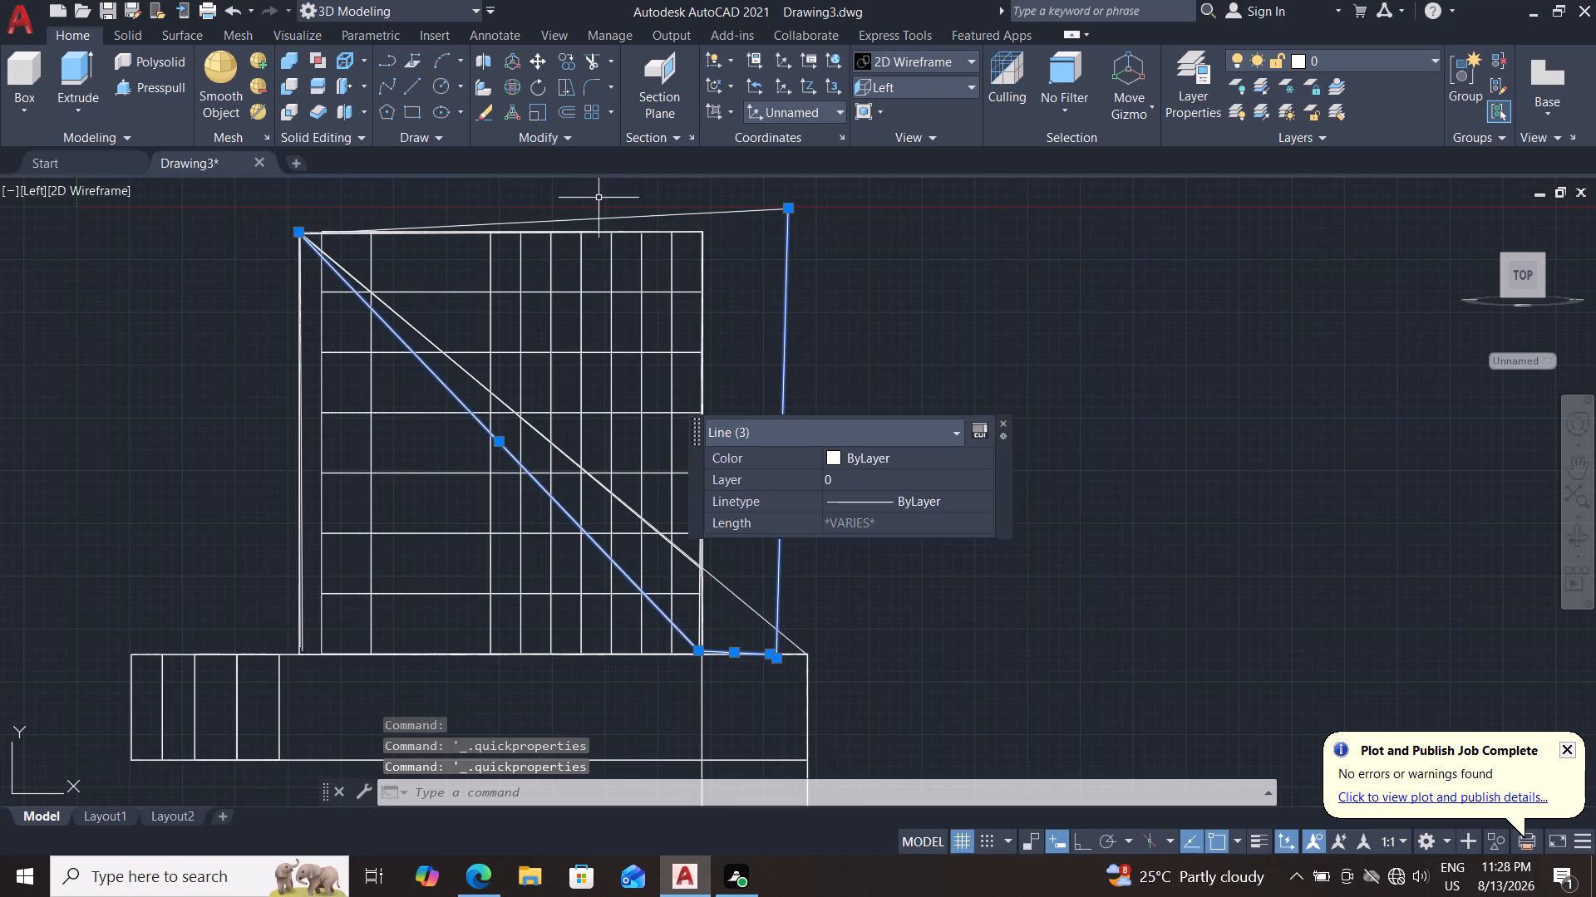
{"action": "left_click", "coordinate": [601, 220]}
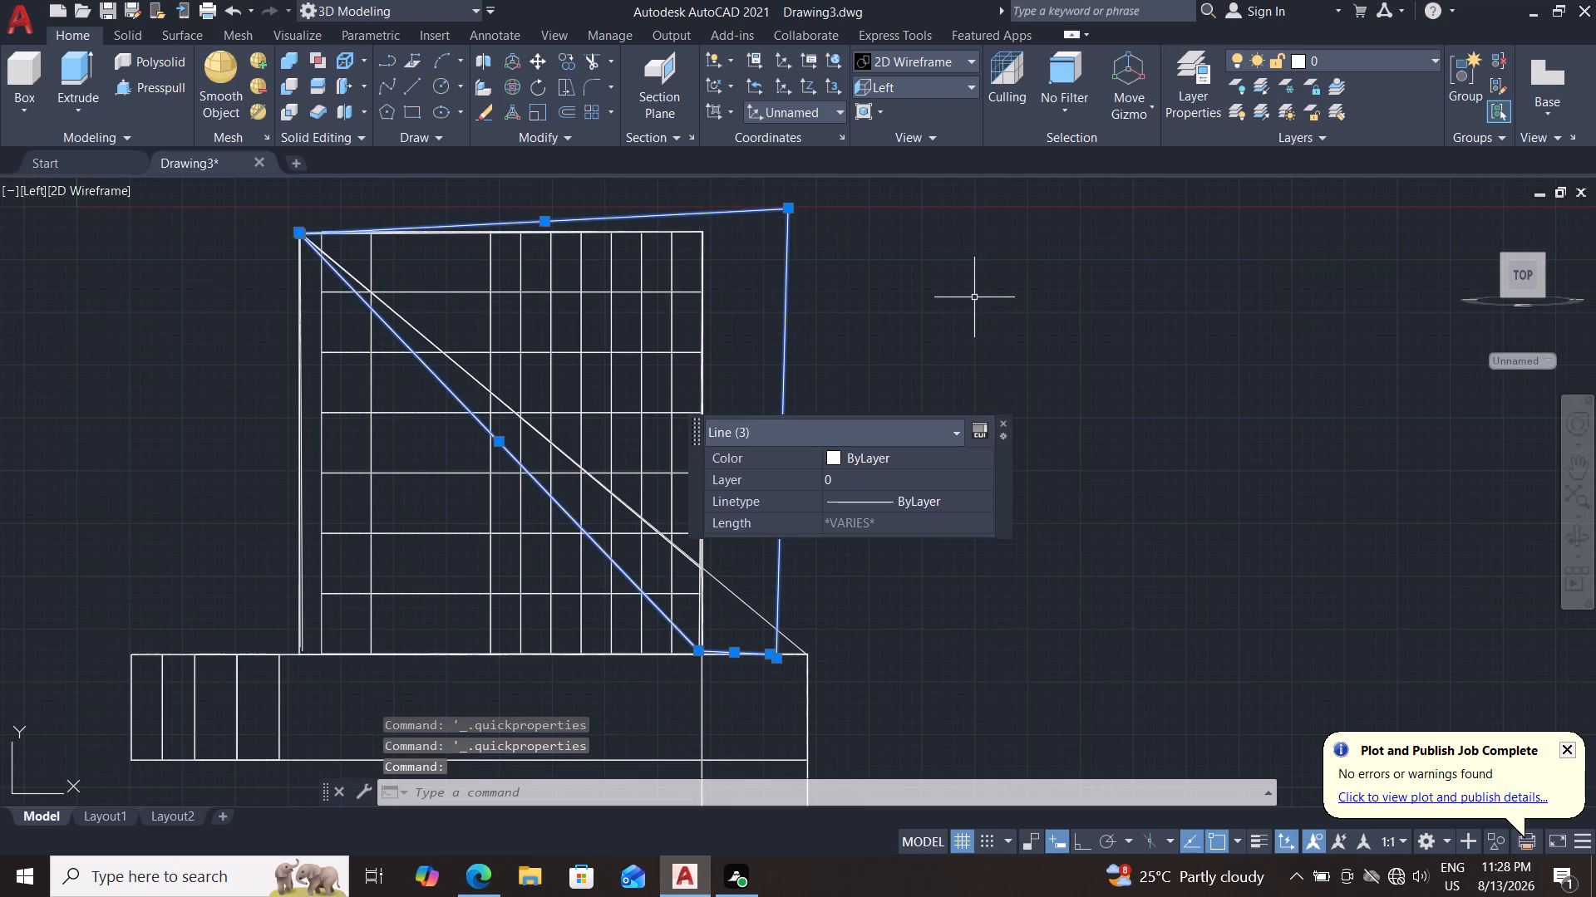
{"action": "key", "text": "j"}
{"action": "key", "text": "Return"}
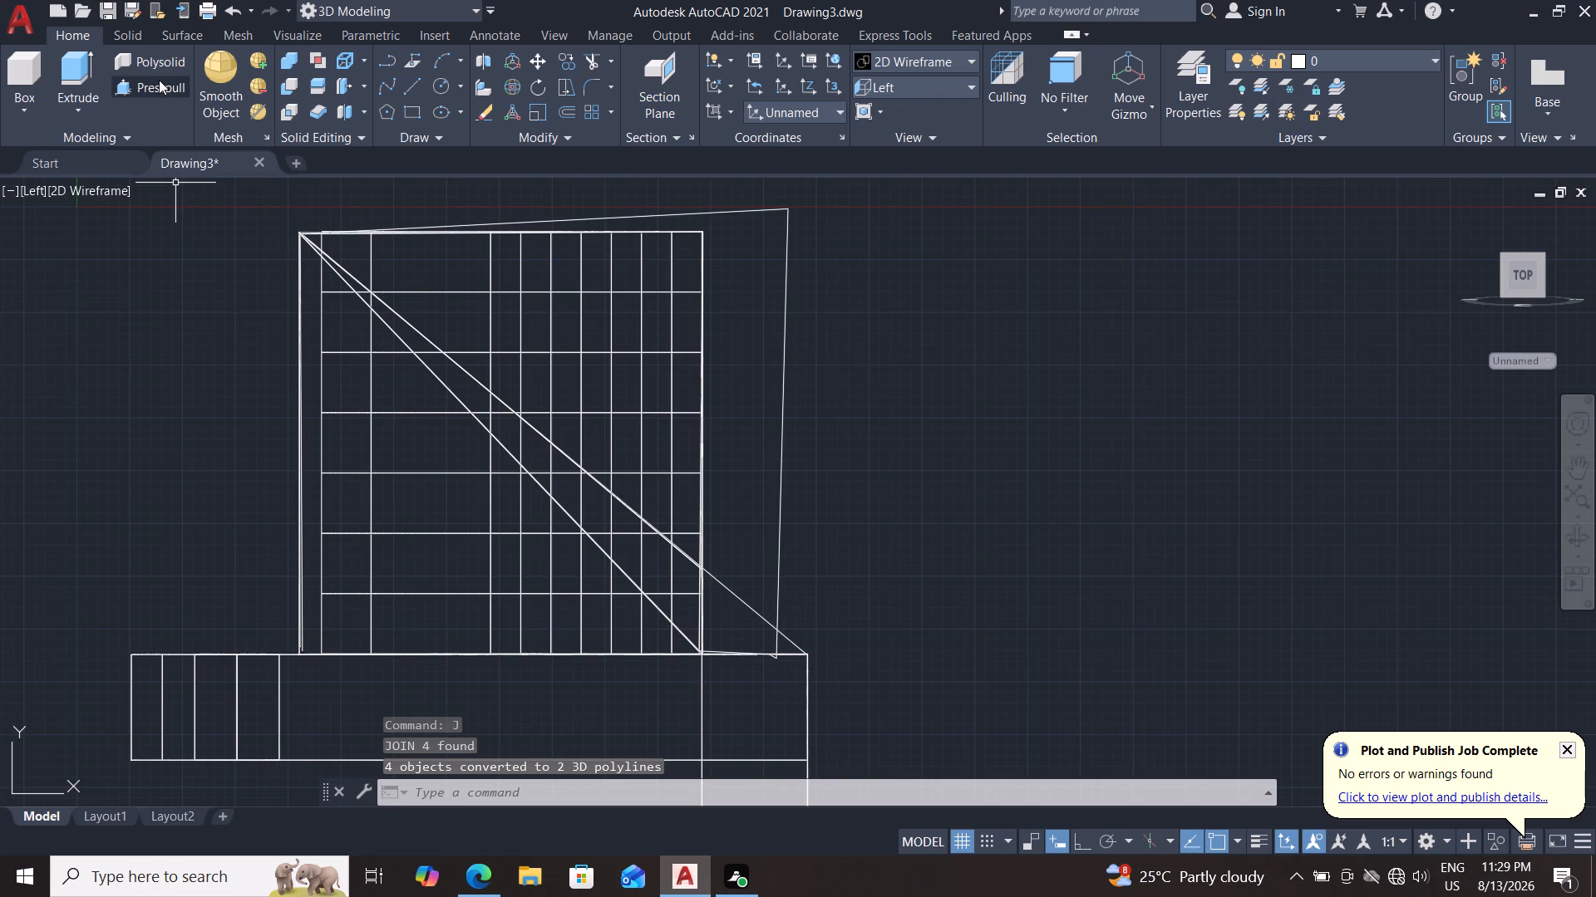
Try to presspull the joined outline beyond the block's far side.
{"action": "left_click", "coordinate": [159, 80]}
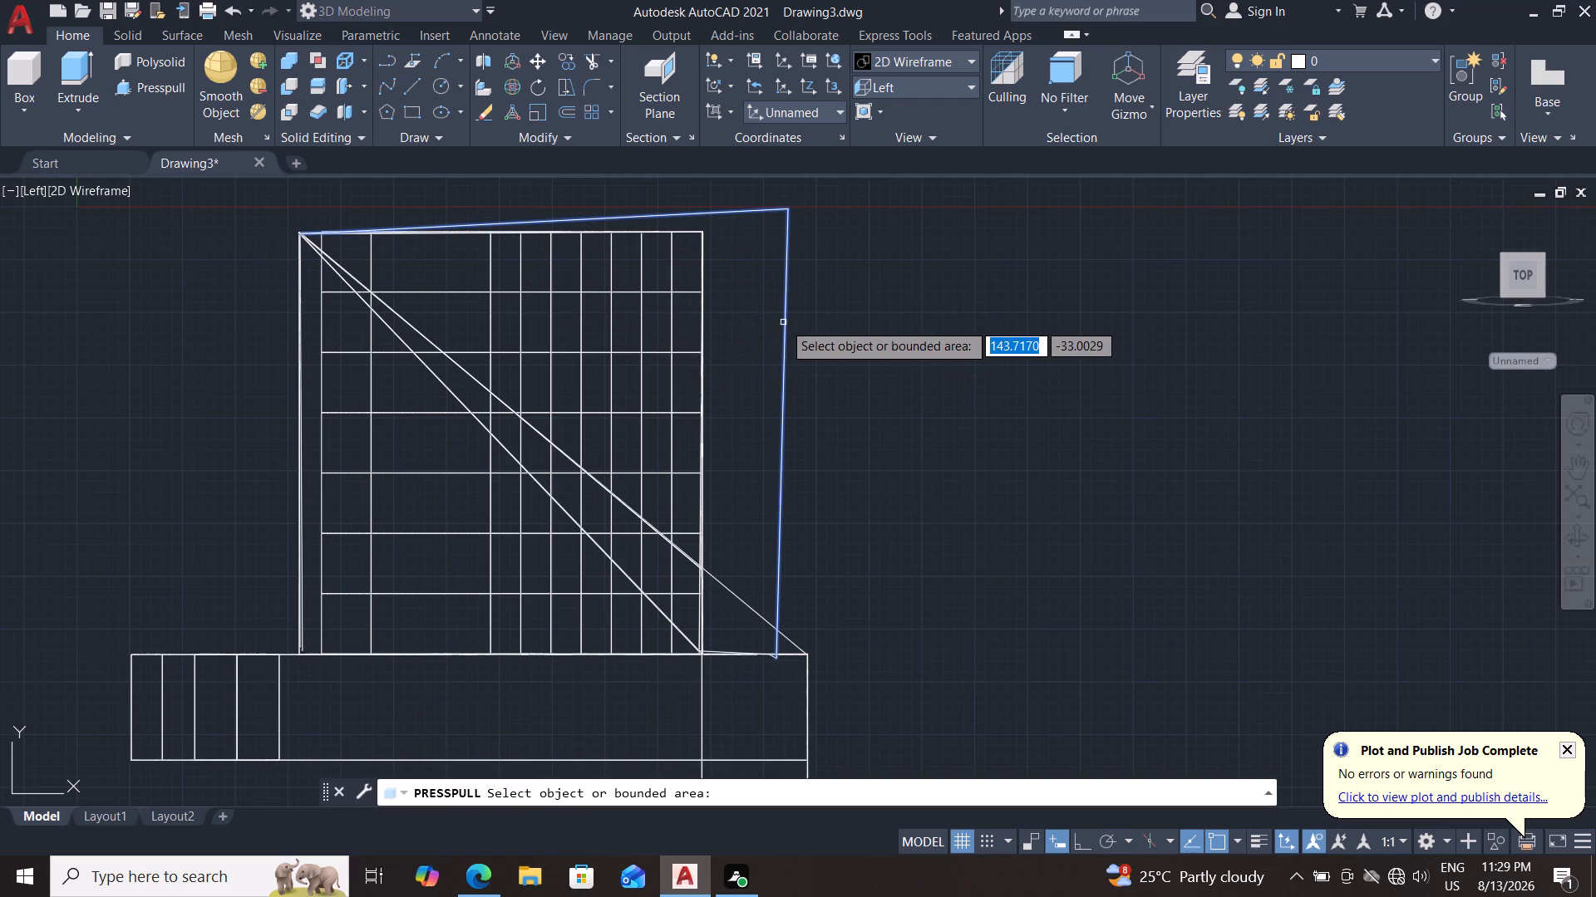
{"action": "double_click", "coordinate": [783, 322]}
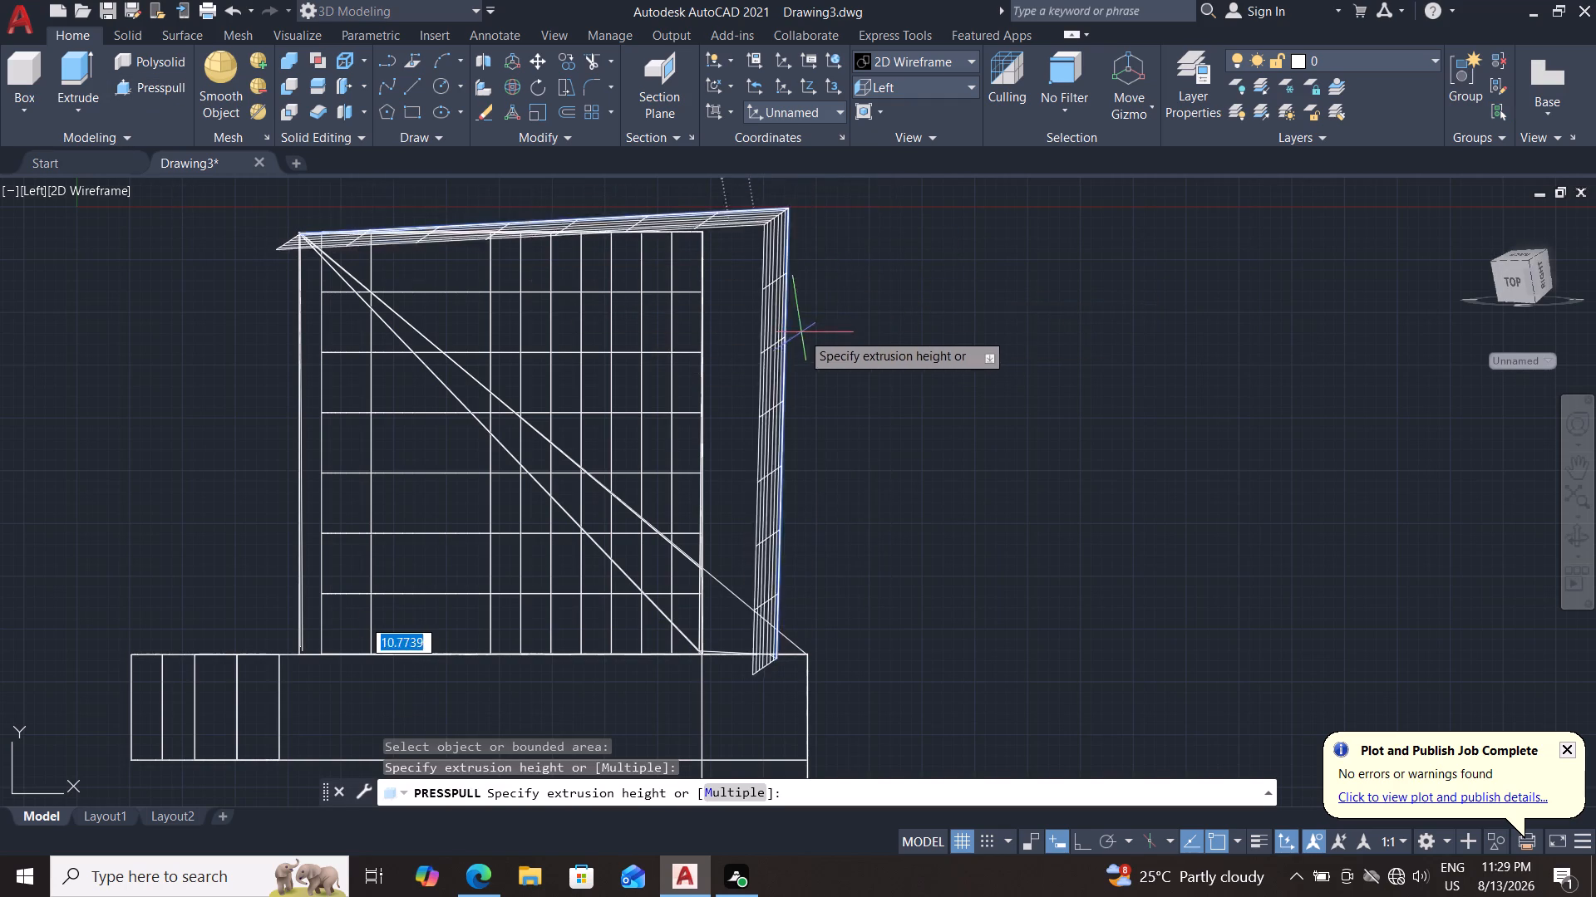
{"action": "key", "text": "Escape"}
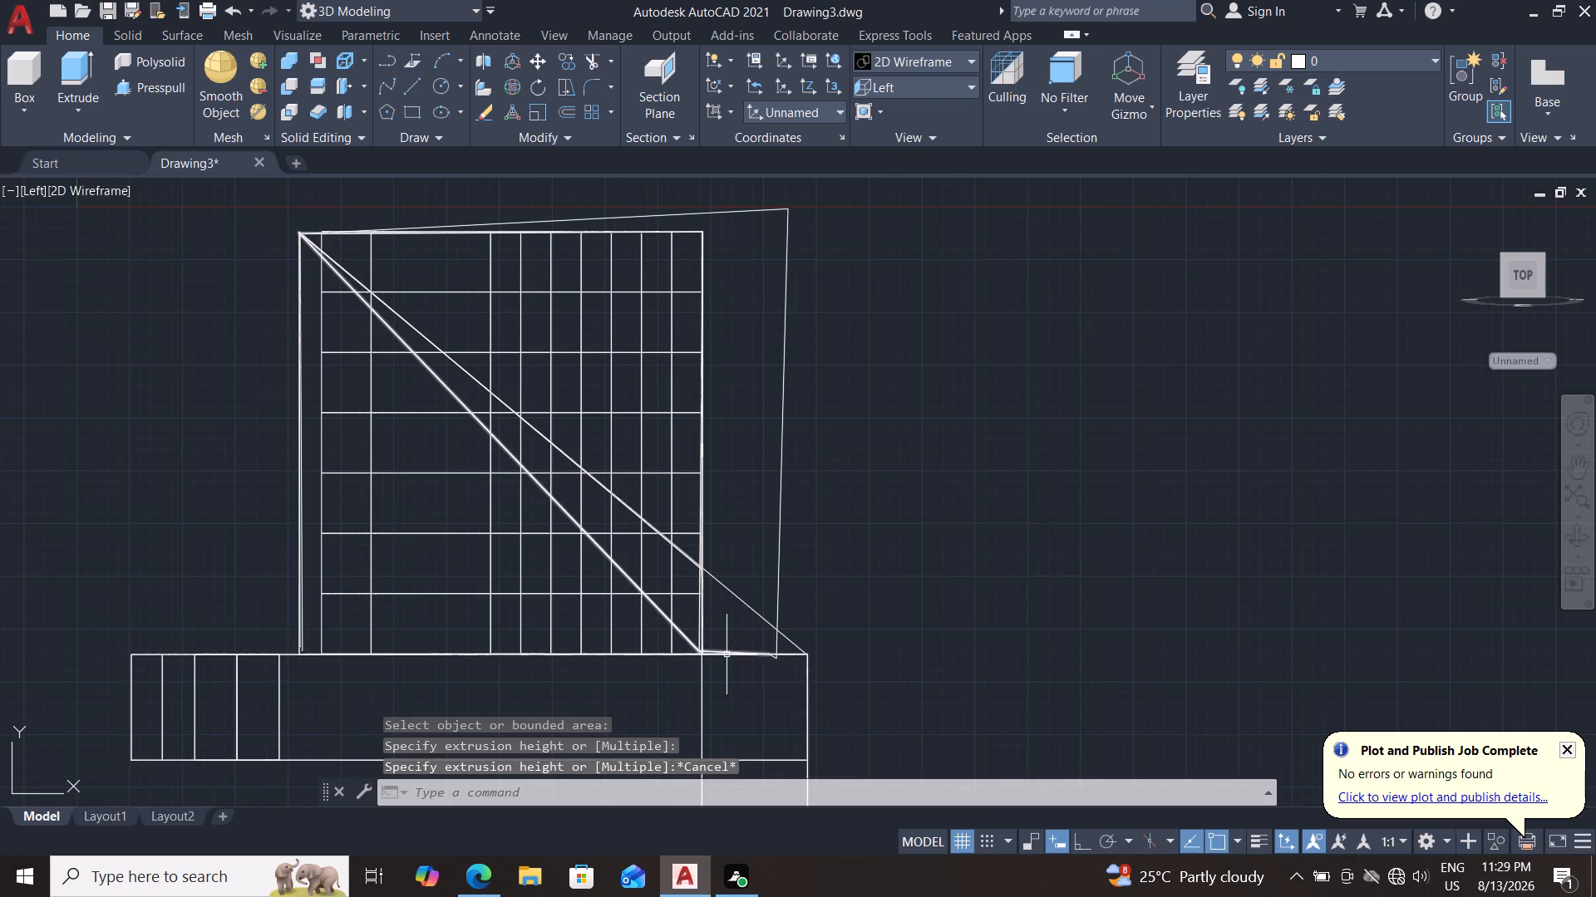
Examine the outline's bottom corner beyond the block's far side, where the two joined polylines should meet.
{"action": "left_click", "coordinate": [727, 654]}
{"action": "double_click", "coordinate": [782, 582]}
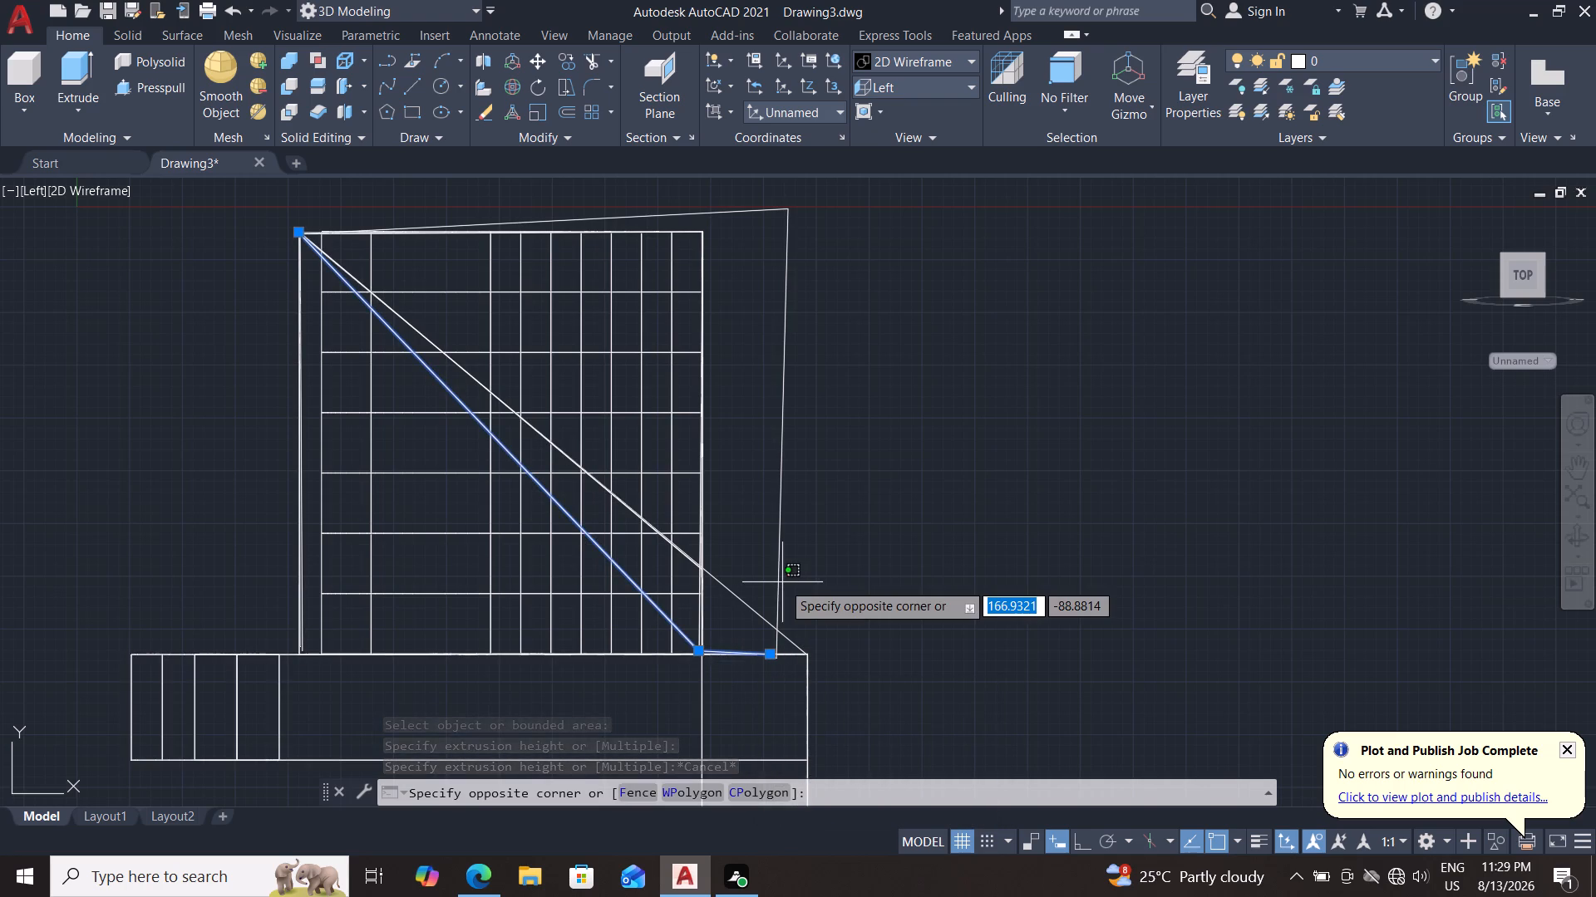
{"action": "double_click", "coordinate": [779, 574]}
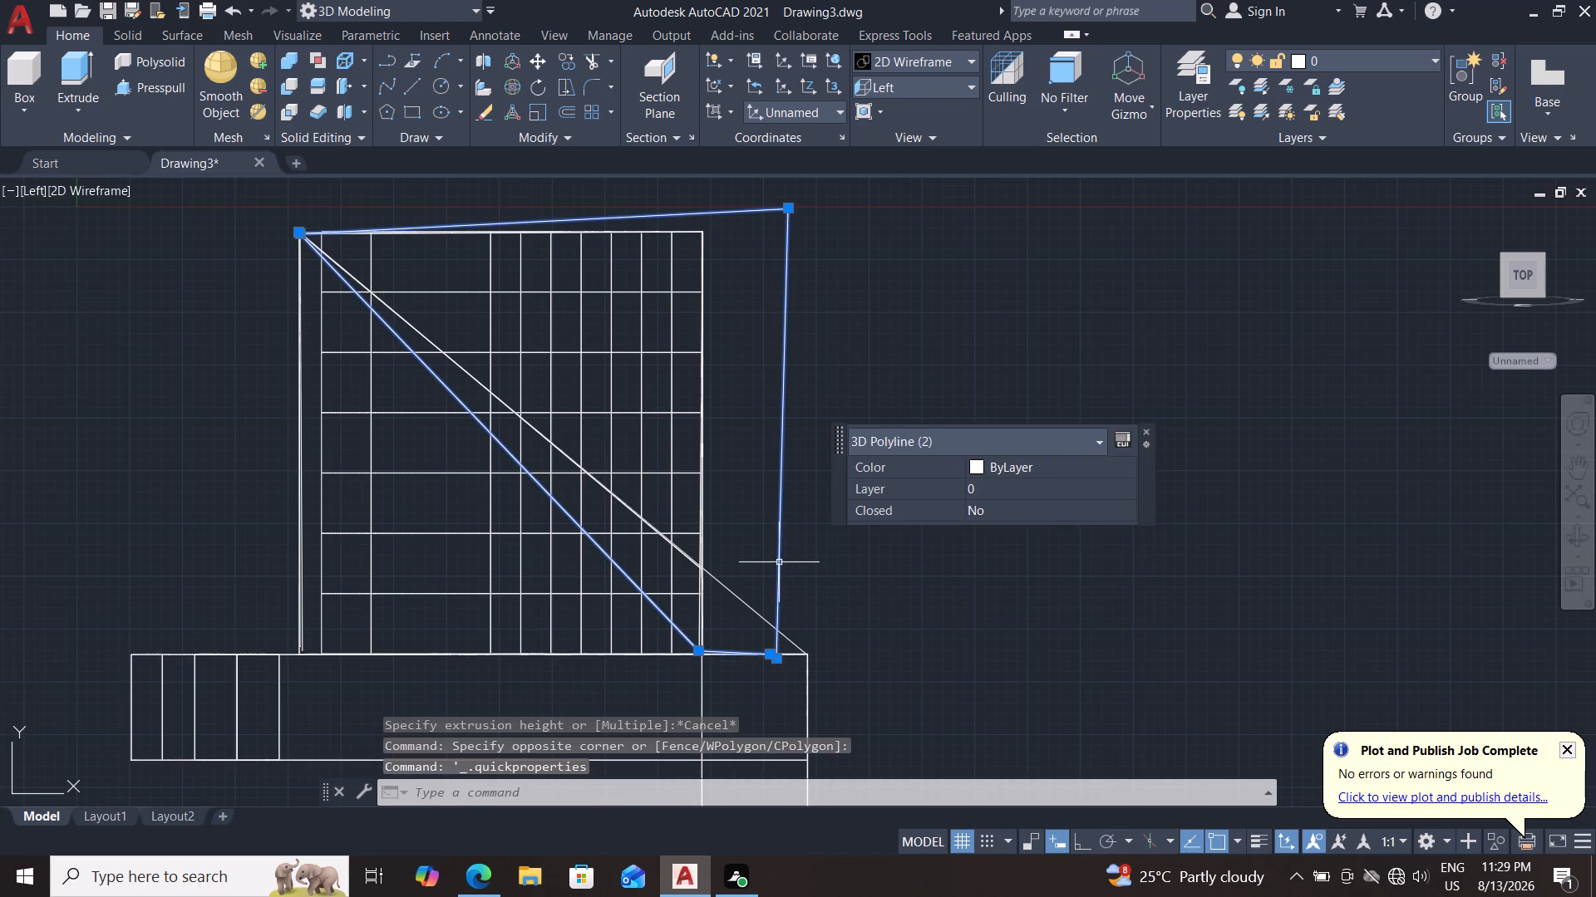
{"action": "scroll", "coordinate": [820, 646], "scroll_direction": "down", "scroll_amount": 4}
{"action": "scroll", "coordinate": [816, 651], "scroll_direction": "up", "scroll_amount": 2}
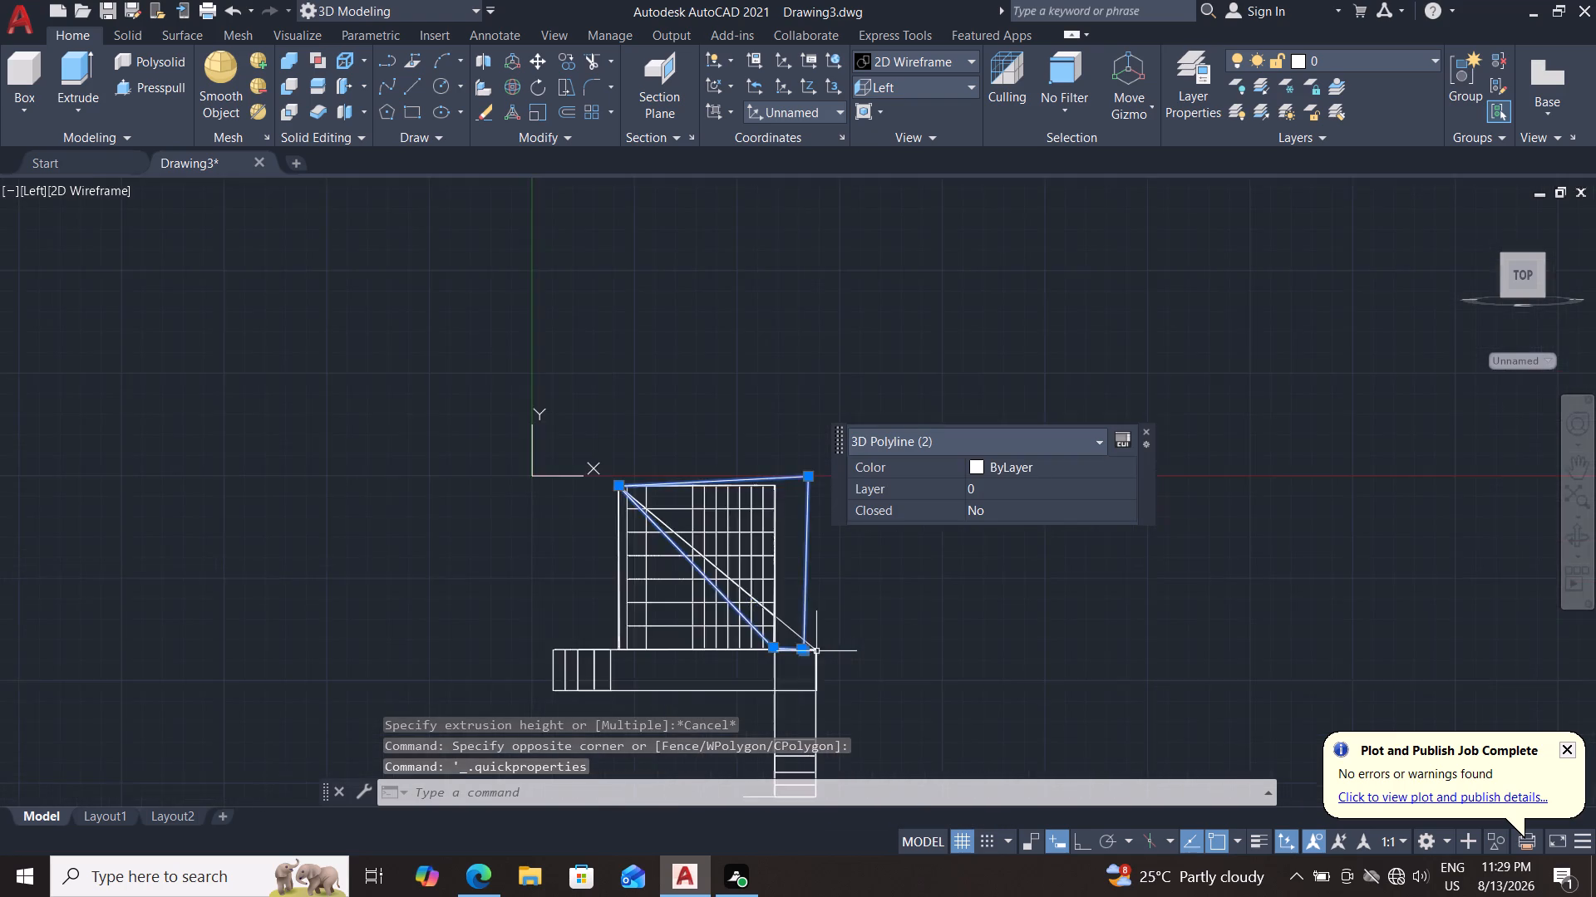
{"action": "scroll", "coordinate": [816, 651], "scroll_direction": "up", "scroll_amount": 8}
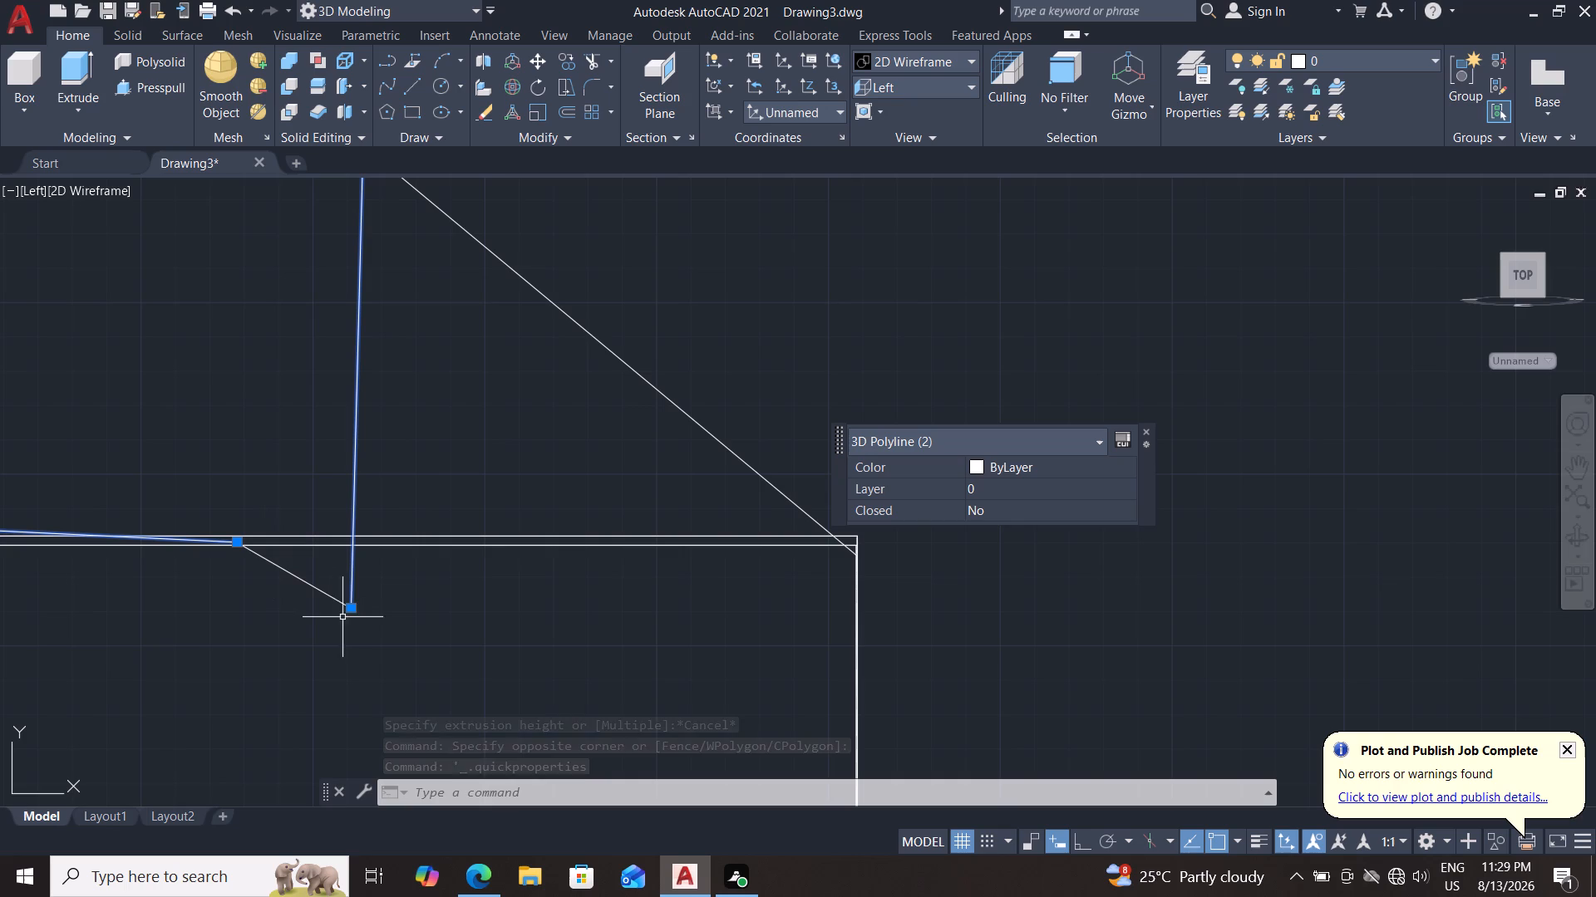
{"action": "left_click_drag", "start_coordinate": [328, 596], "coordinate": [241, 542]}
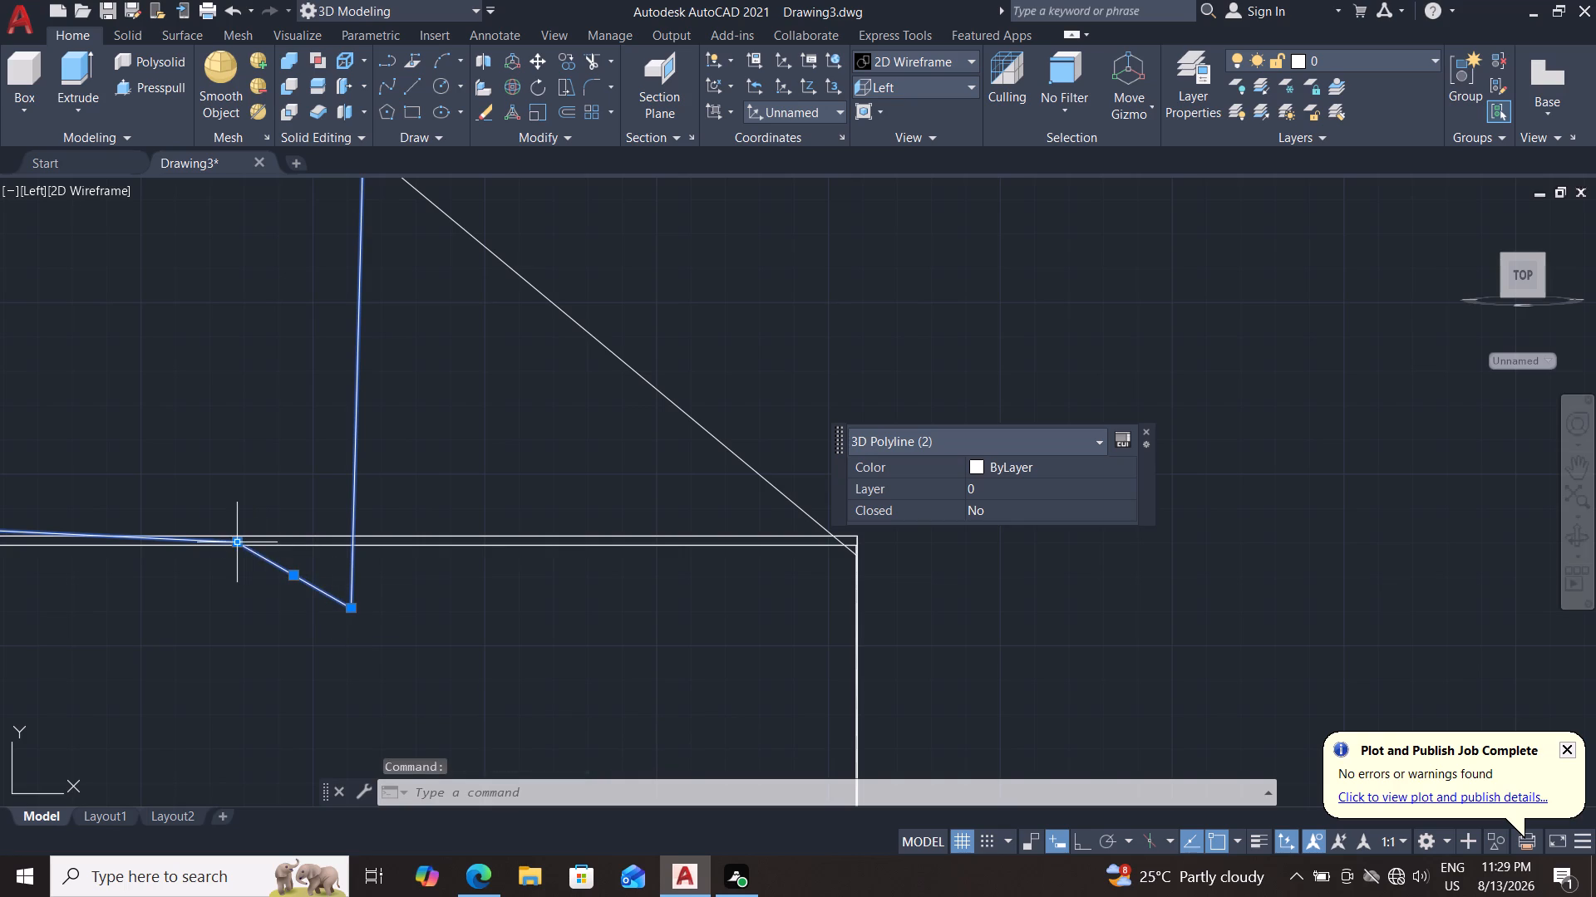
{"action": "key", "text": "Escape"}
Undo back through the join and the outline lines drawn past the block's far side, including the preceding polyline edit.
{"action": "key", "text": "ctrl+z"}
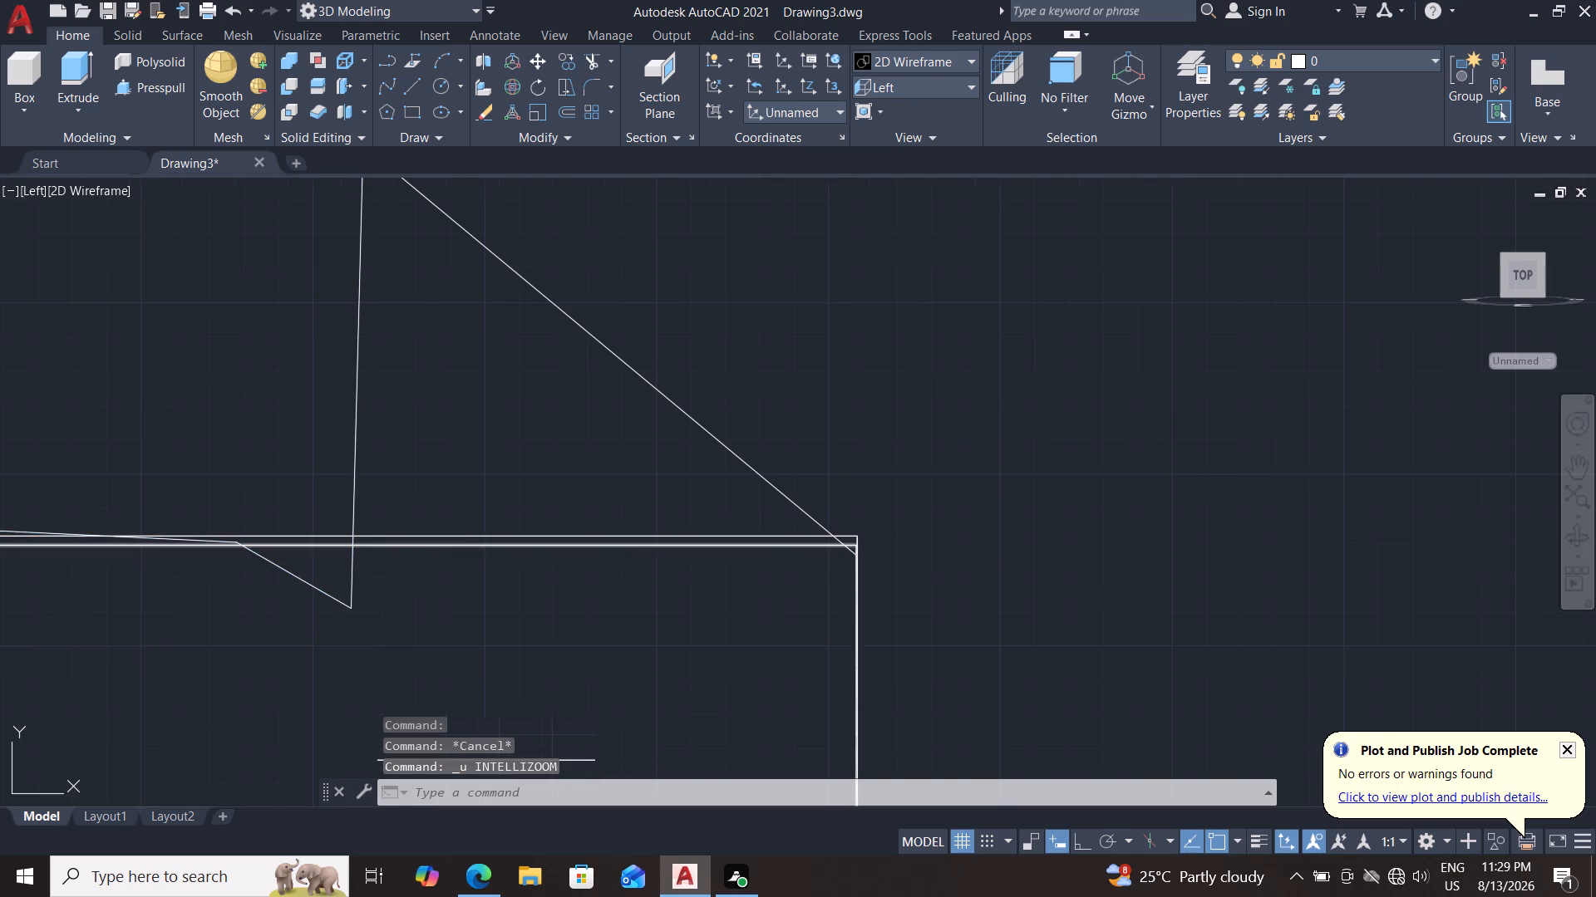
{"action": "key", "text": "ctrl+z"}
{"action": "key", "text": "ctrl+z"}
{"action": "key", "text": "ctrl+z"}
{"action": "key", "text": "ctrl+z"}
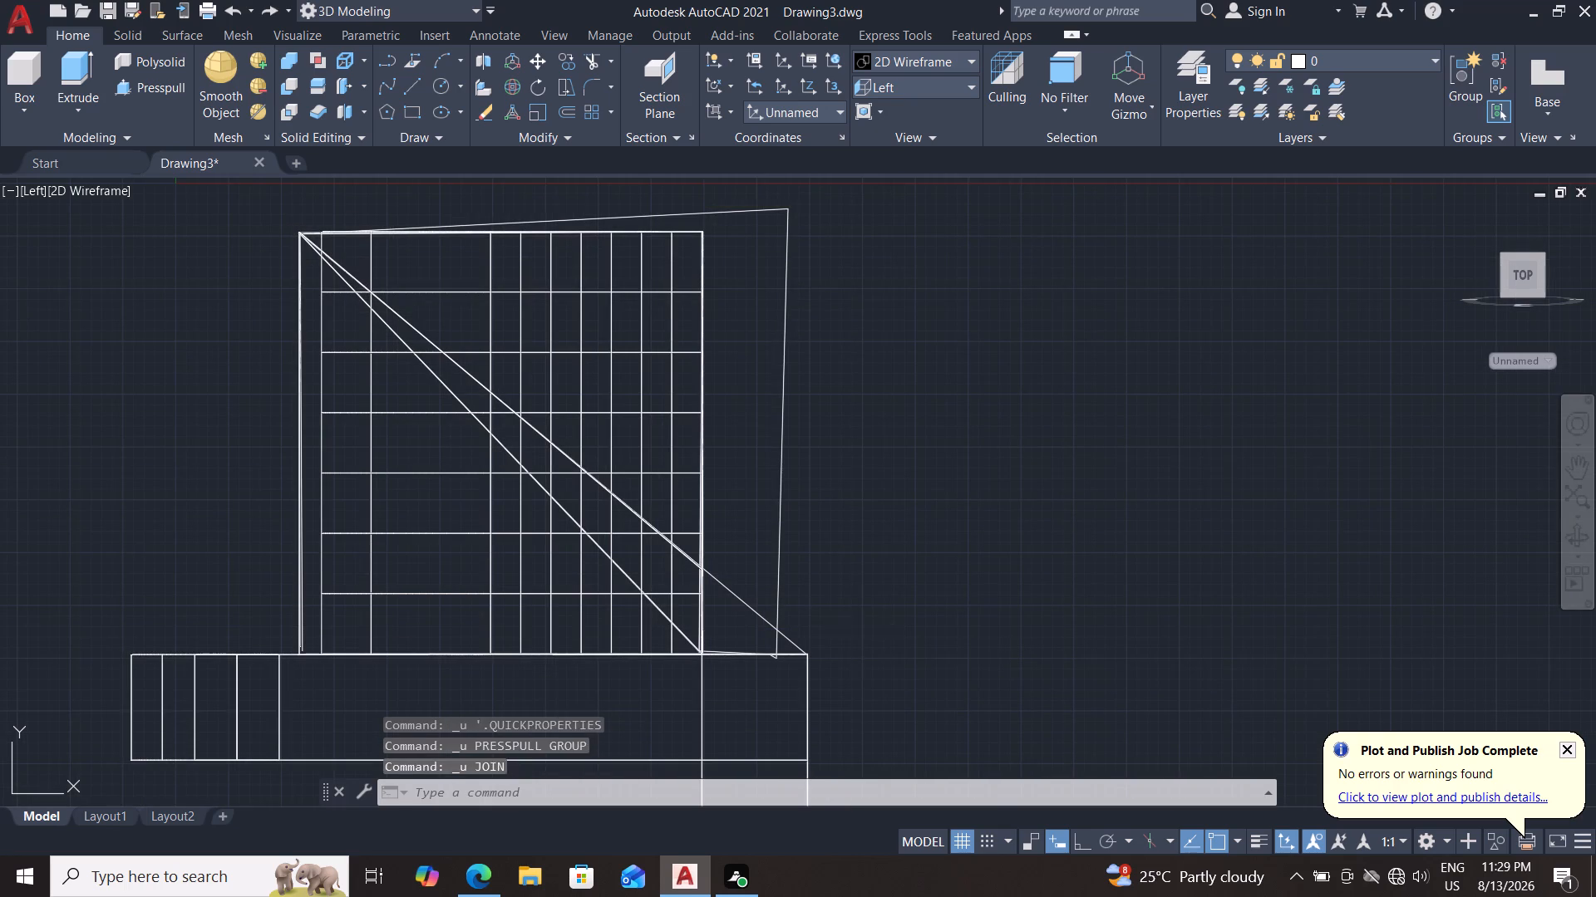
{"action": "key", "text": "ctrl+z"}
{"action": "key", "text": "ctrl+z"}
{"action": "key", "text": "ctrl+z"}
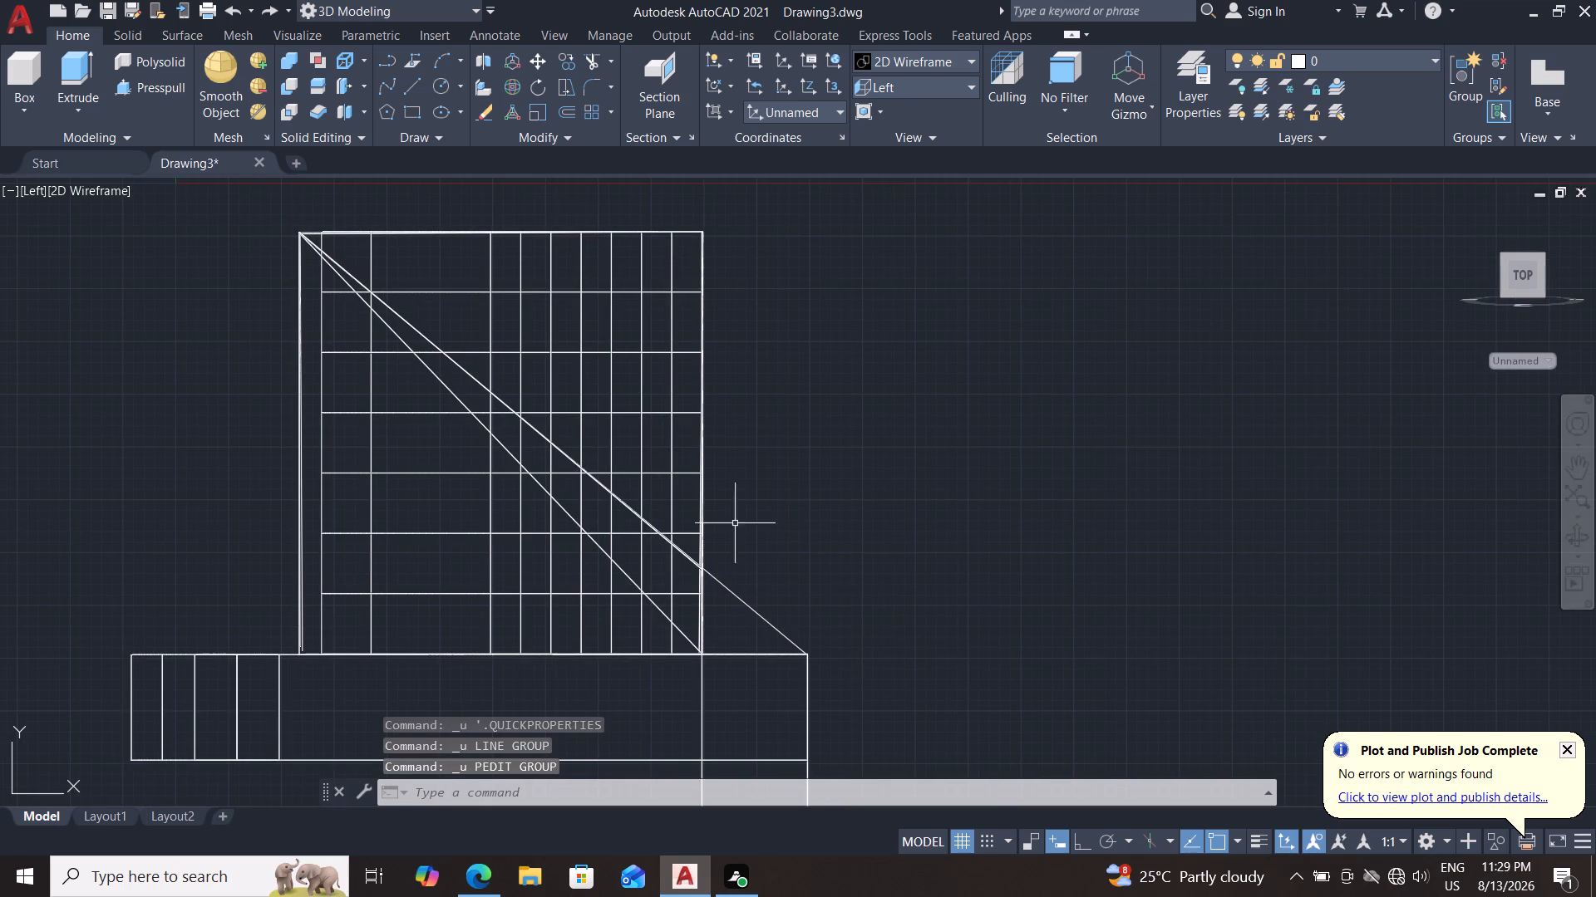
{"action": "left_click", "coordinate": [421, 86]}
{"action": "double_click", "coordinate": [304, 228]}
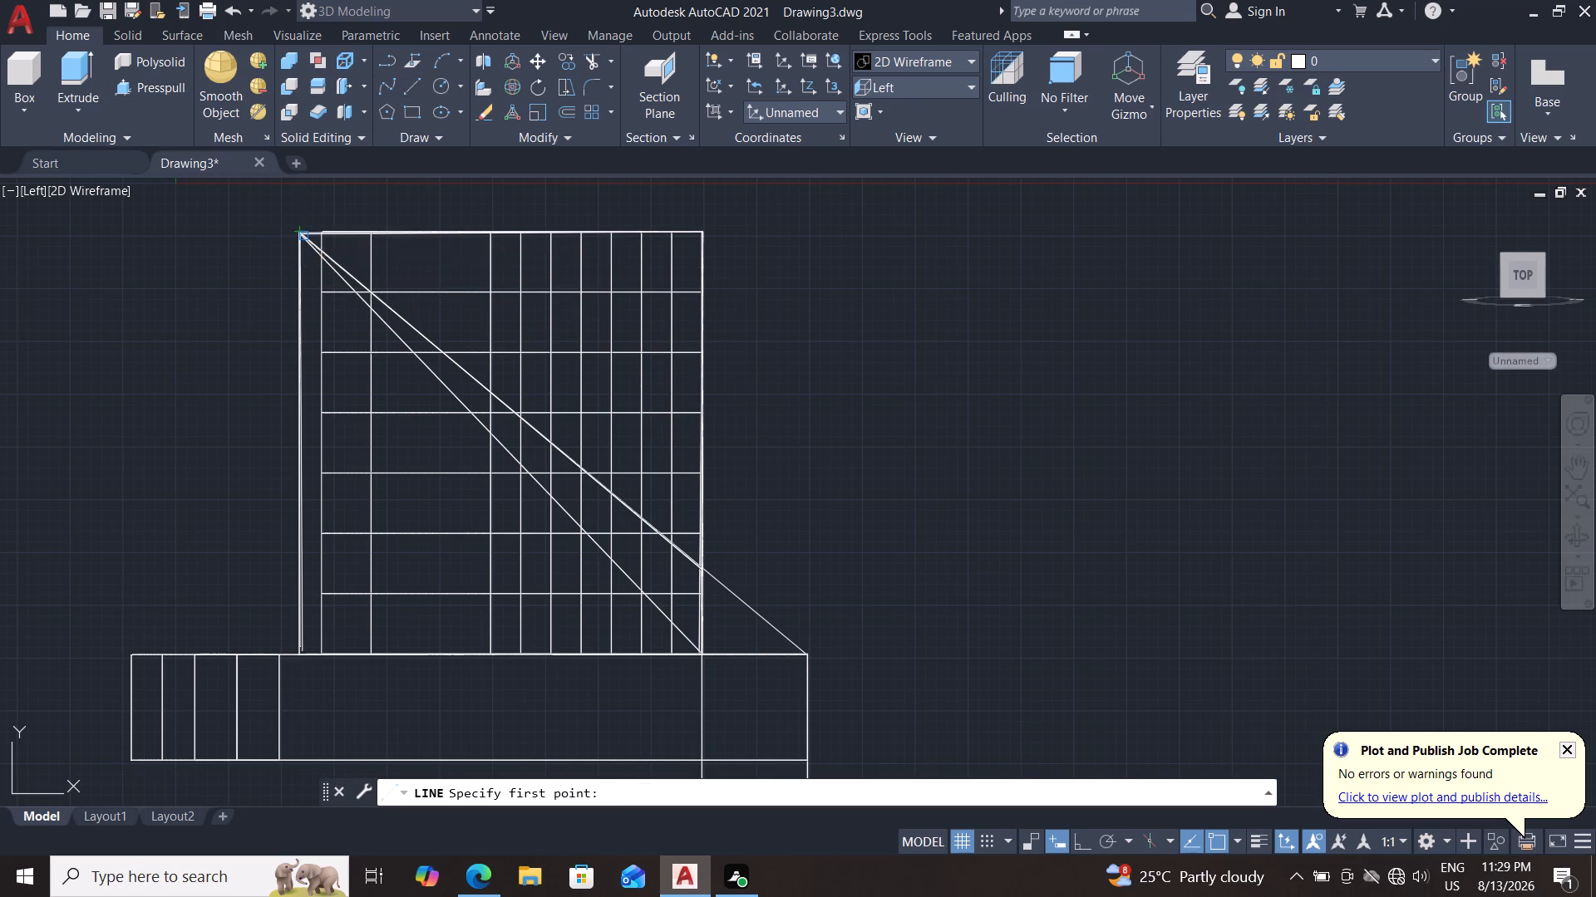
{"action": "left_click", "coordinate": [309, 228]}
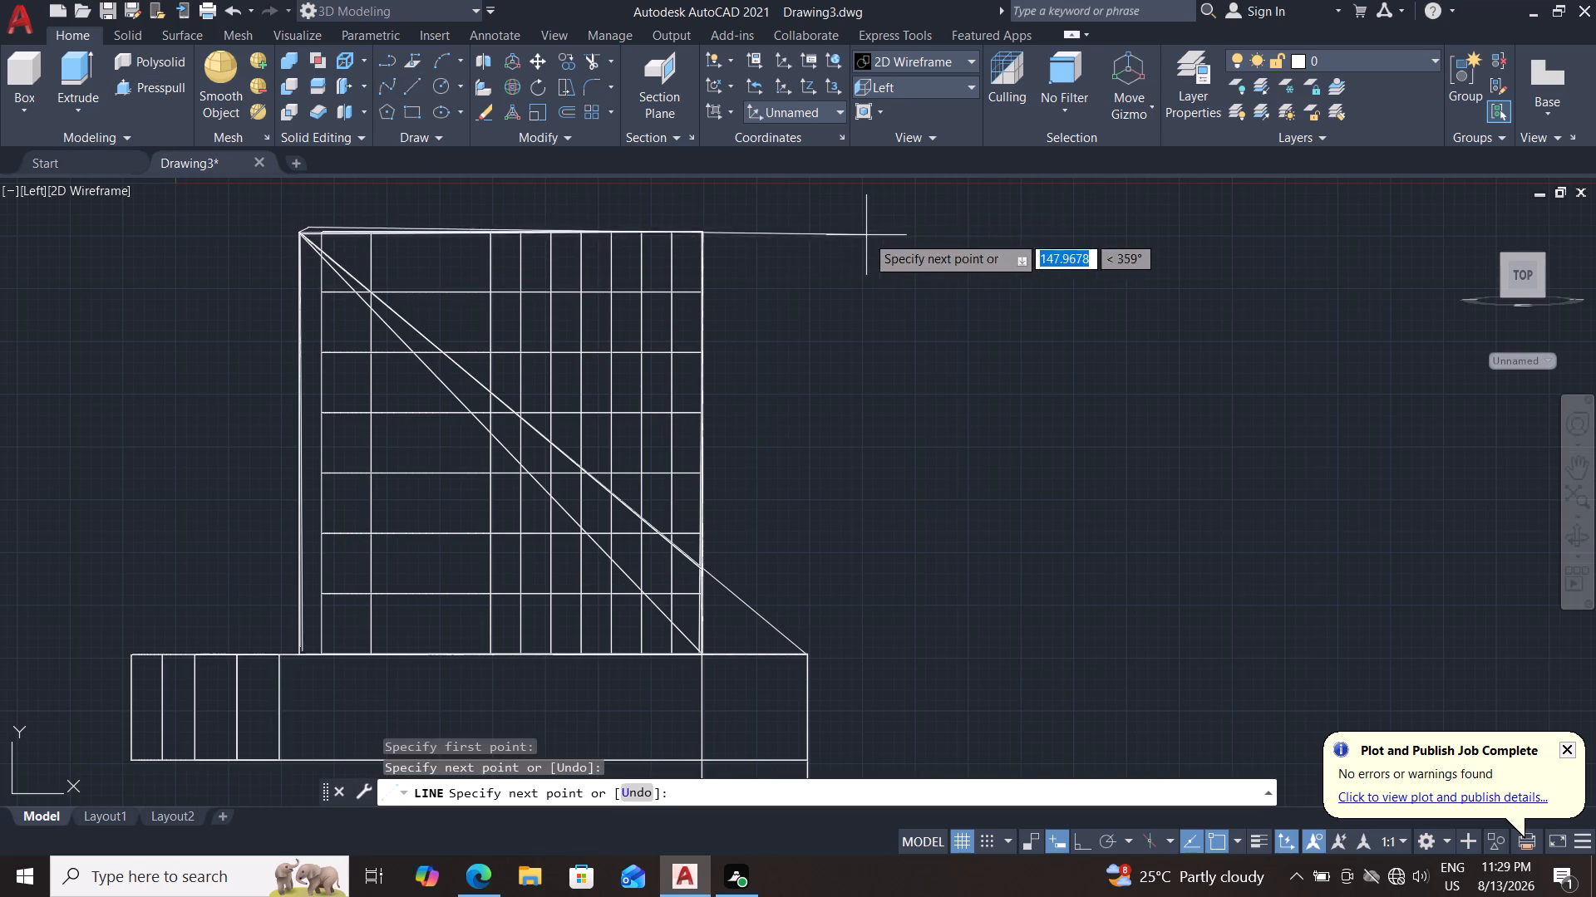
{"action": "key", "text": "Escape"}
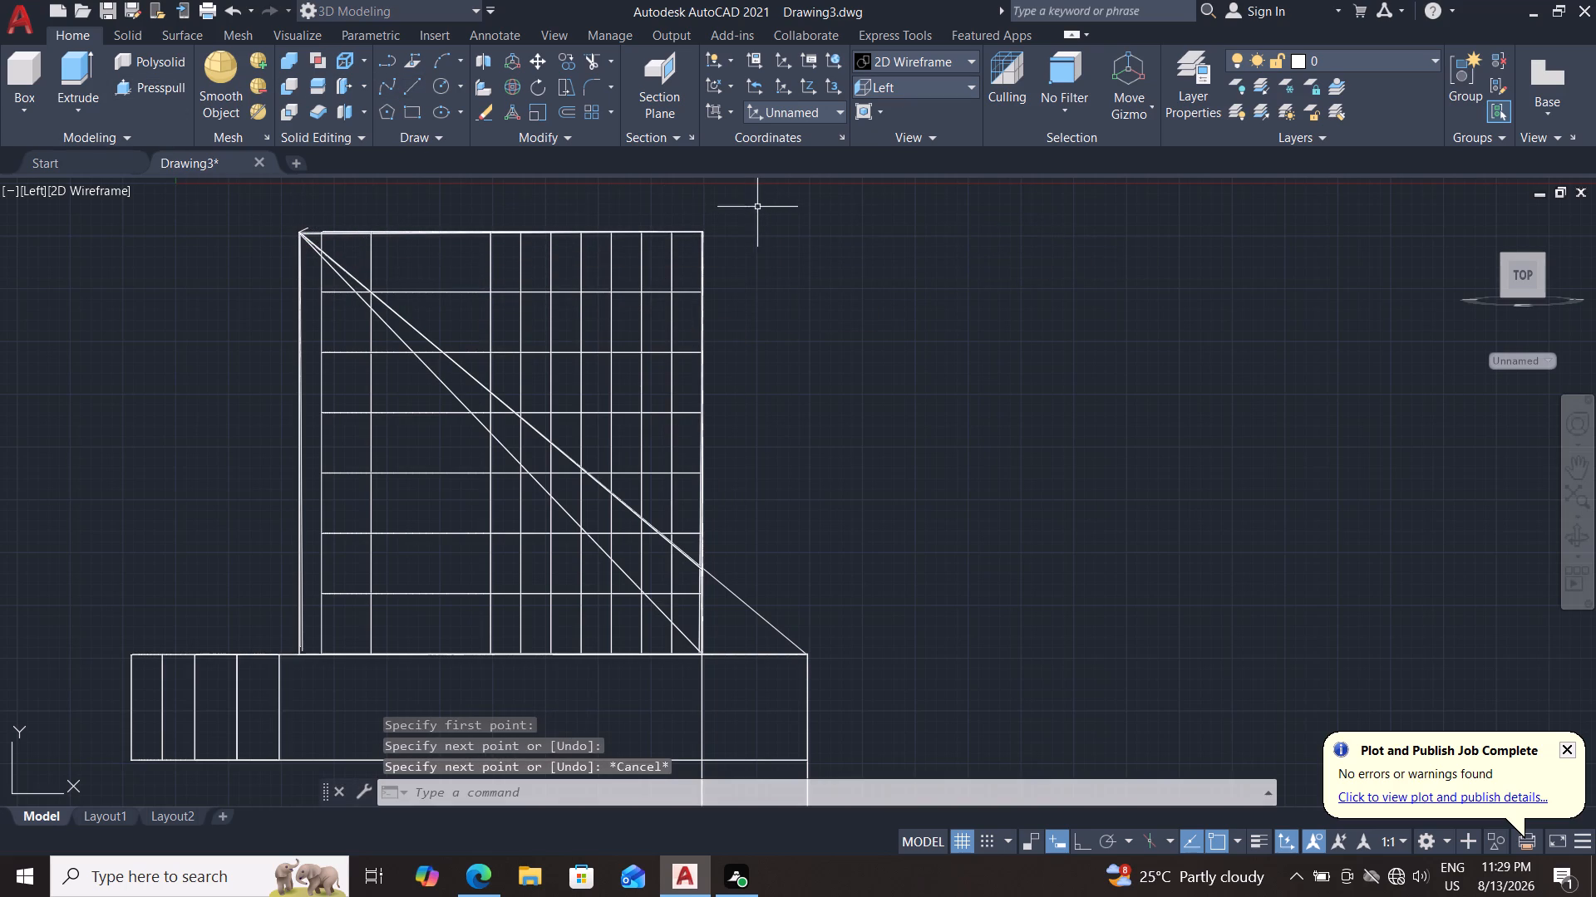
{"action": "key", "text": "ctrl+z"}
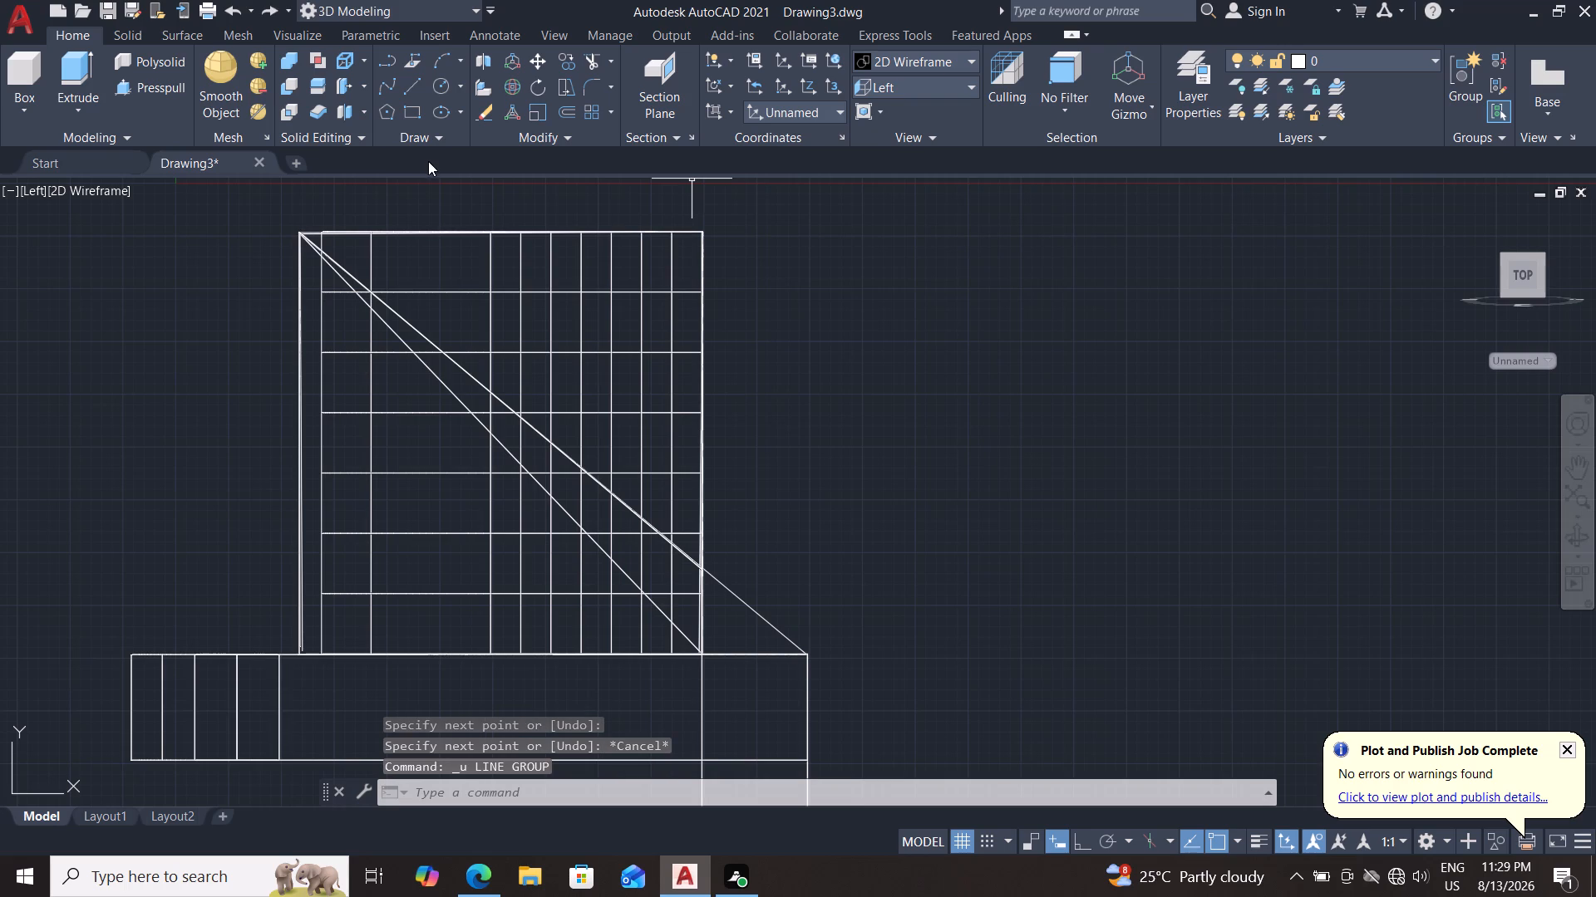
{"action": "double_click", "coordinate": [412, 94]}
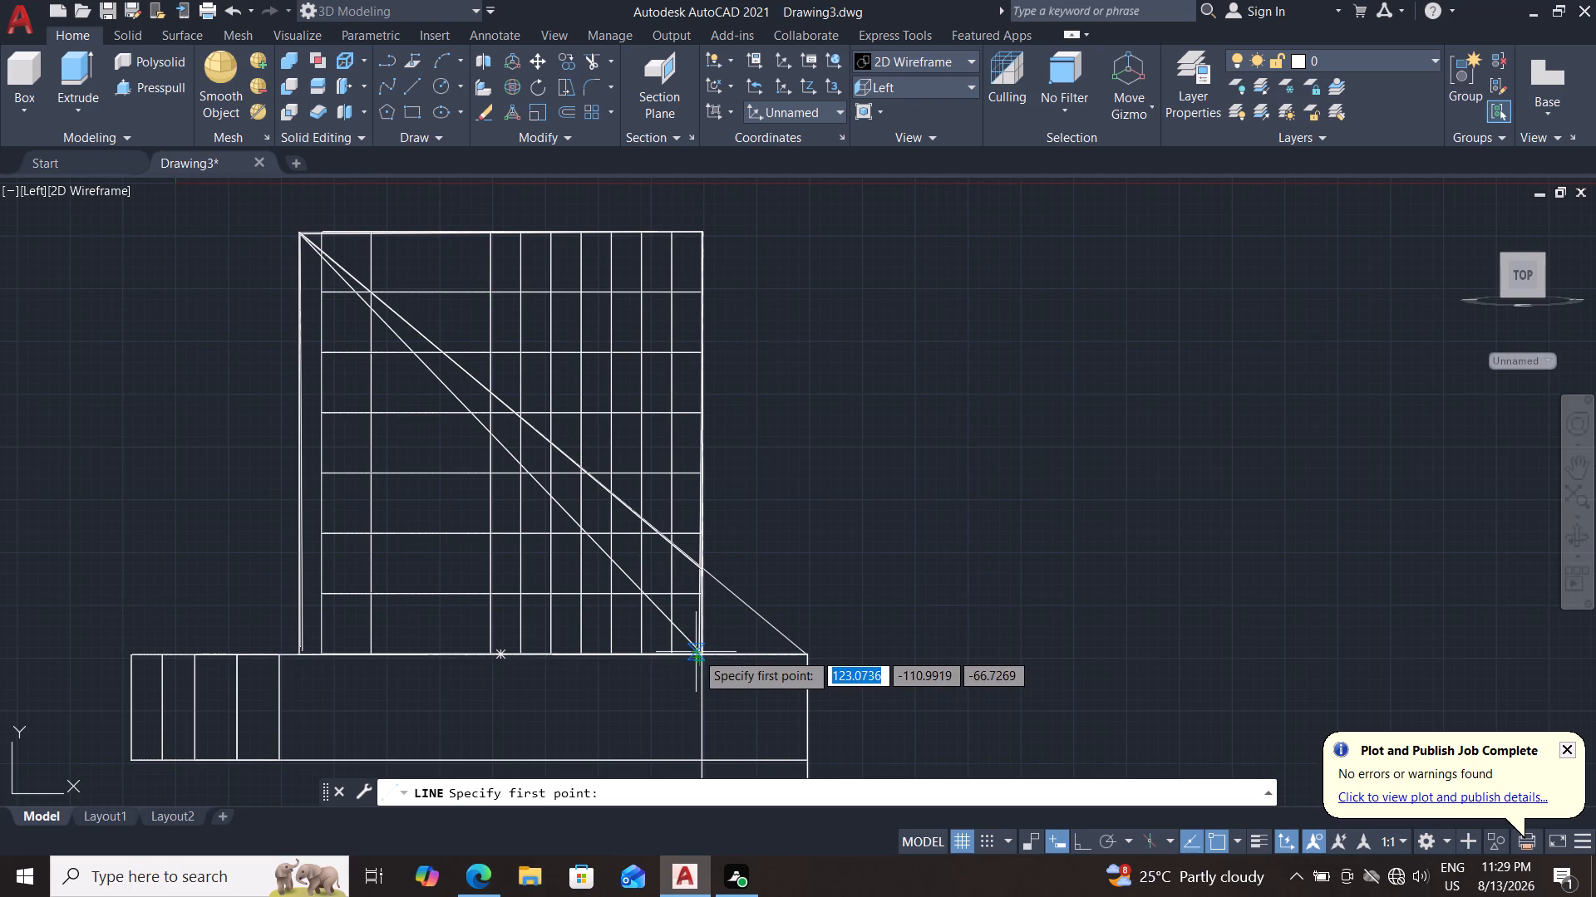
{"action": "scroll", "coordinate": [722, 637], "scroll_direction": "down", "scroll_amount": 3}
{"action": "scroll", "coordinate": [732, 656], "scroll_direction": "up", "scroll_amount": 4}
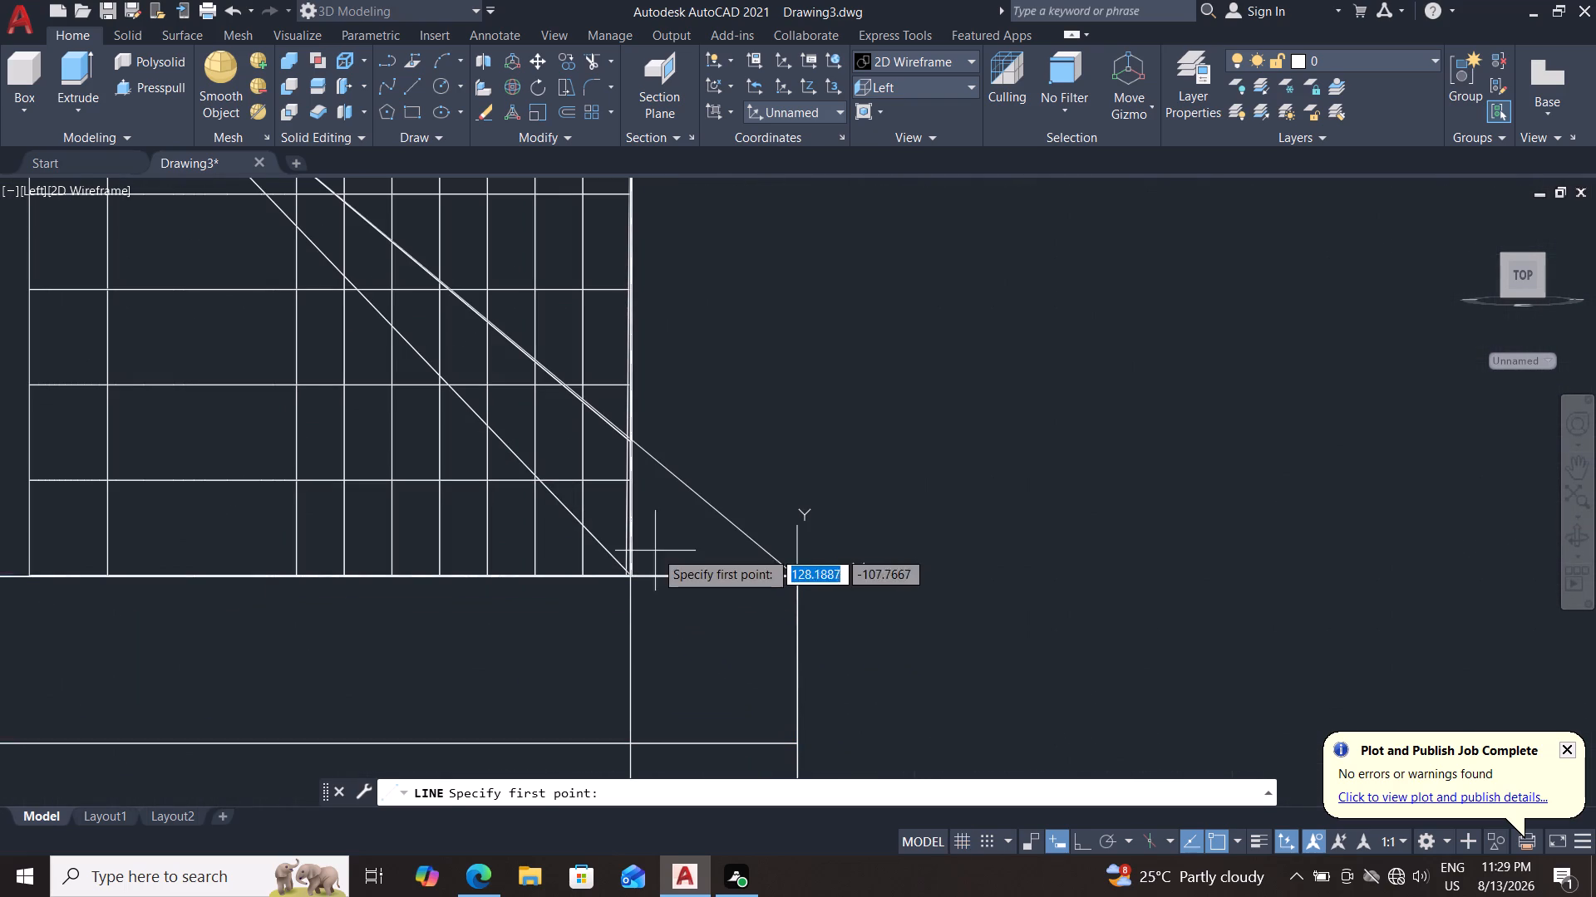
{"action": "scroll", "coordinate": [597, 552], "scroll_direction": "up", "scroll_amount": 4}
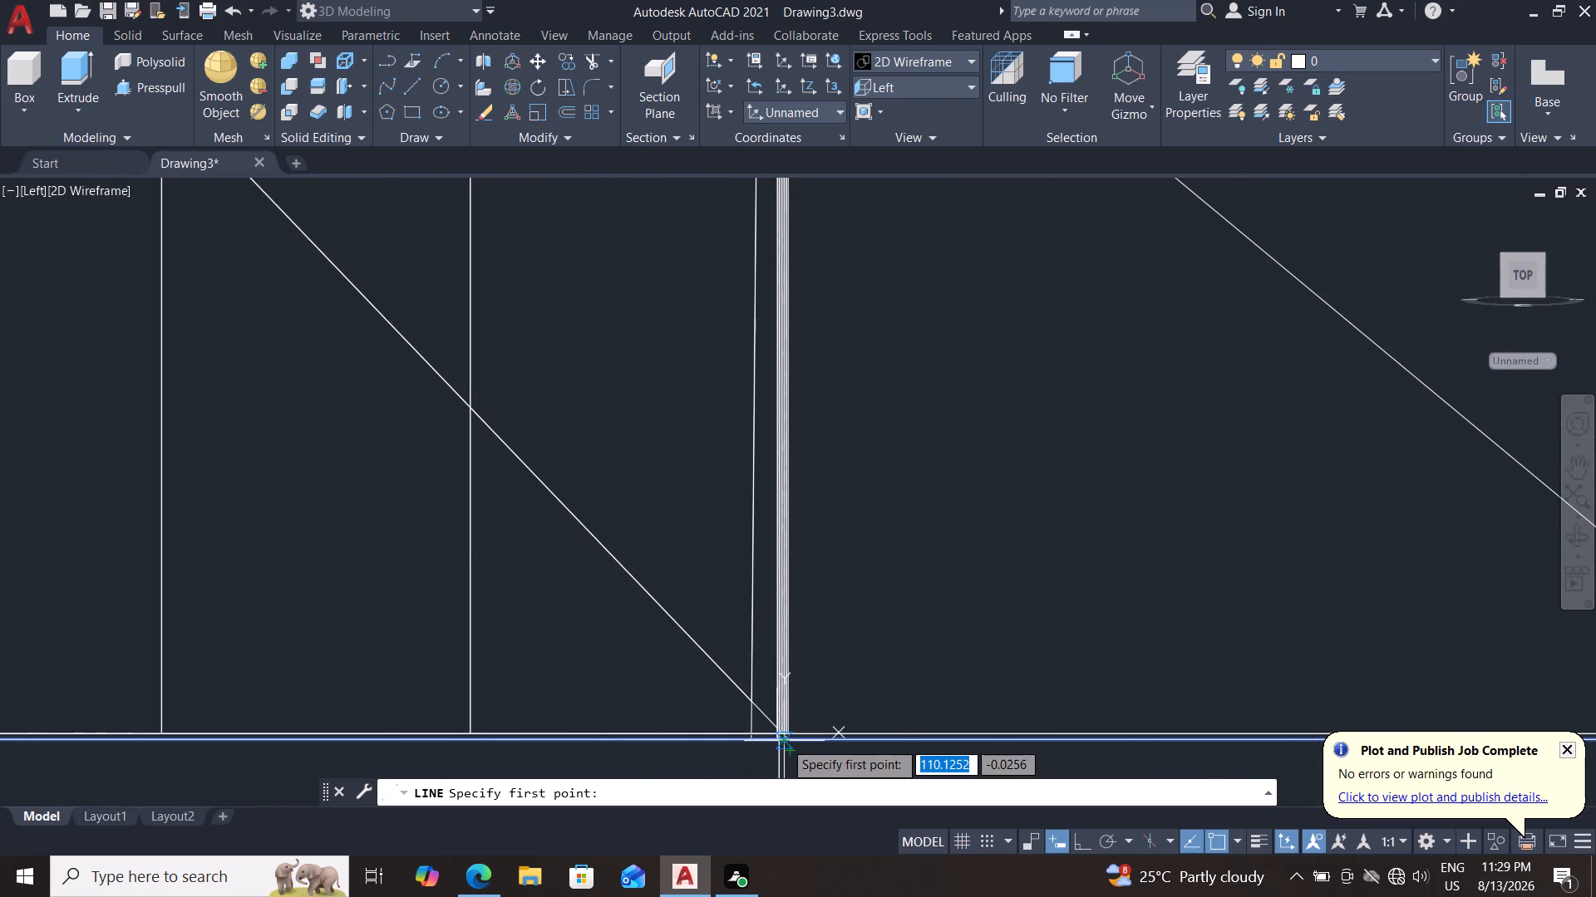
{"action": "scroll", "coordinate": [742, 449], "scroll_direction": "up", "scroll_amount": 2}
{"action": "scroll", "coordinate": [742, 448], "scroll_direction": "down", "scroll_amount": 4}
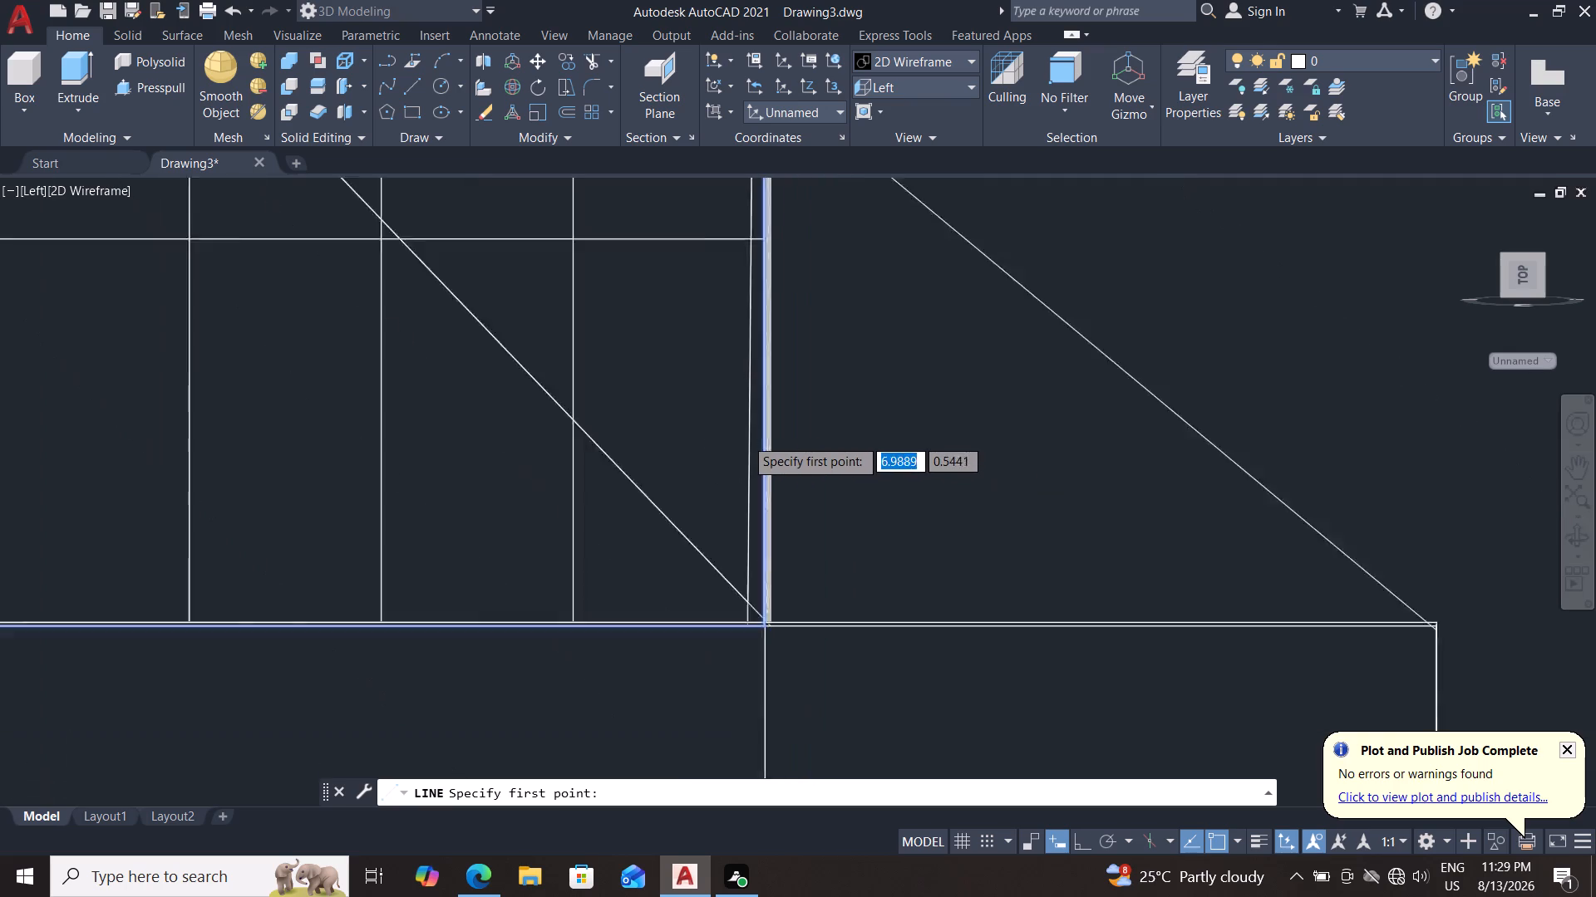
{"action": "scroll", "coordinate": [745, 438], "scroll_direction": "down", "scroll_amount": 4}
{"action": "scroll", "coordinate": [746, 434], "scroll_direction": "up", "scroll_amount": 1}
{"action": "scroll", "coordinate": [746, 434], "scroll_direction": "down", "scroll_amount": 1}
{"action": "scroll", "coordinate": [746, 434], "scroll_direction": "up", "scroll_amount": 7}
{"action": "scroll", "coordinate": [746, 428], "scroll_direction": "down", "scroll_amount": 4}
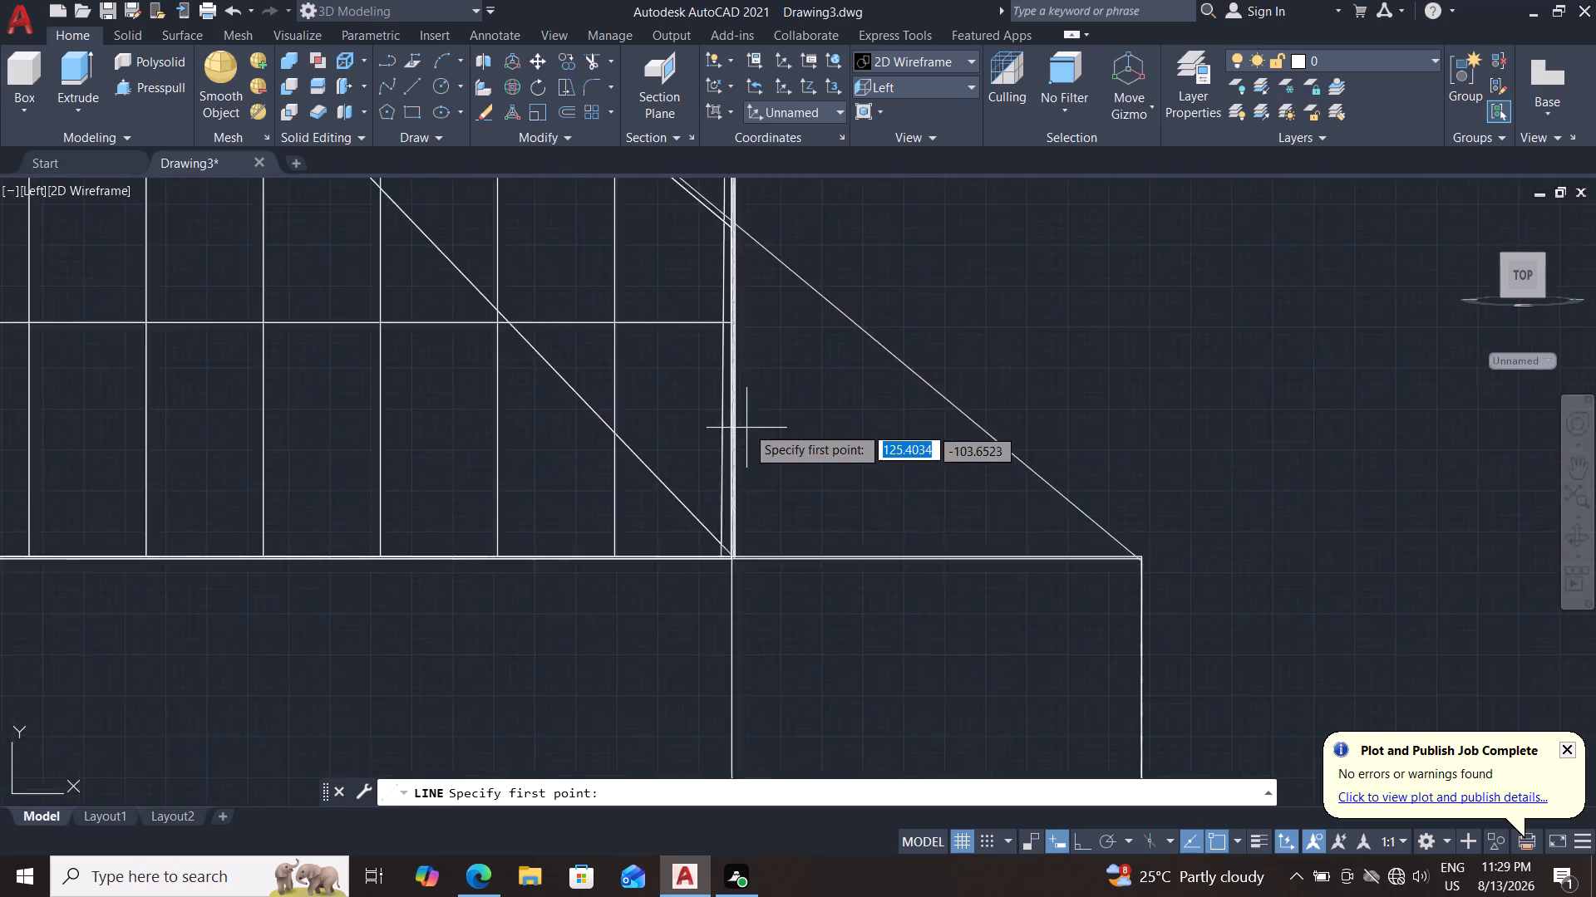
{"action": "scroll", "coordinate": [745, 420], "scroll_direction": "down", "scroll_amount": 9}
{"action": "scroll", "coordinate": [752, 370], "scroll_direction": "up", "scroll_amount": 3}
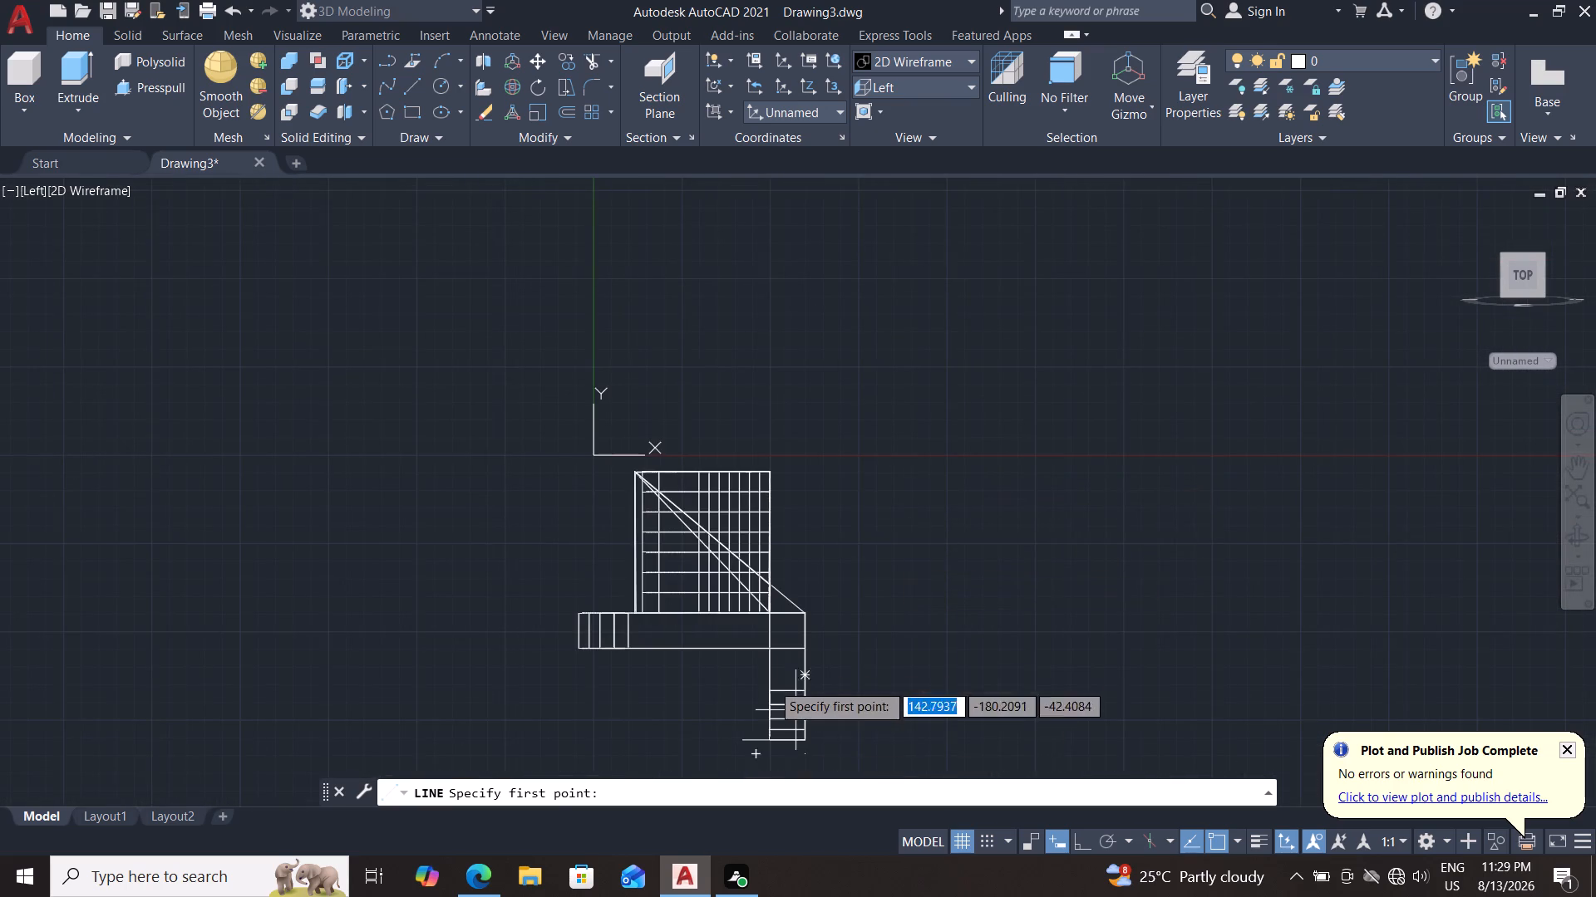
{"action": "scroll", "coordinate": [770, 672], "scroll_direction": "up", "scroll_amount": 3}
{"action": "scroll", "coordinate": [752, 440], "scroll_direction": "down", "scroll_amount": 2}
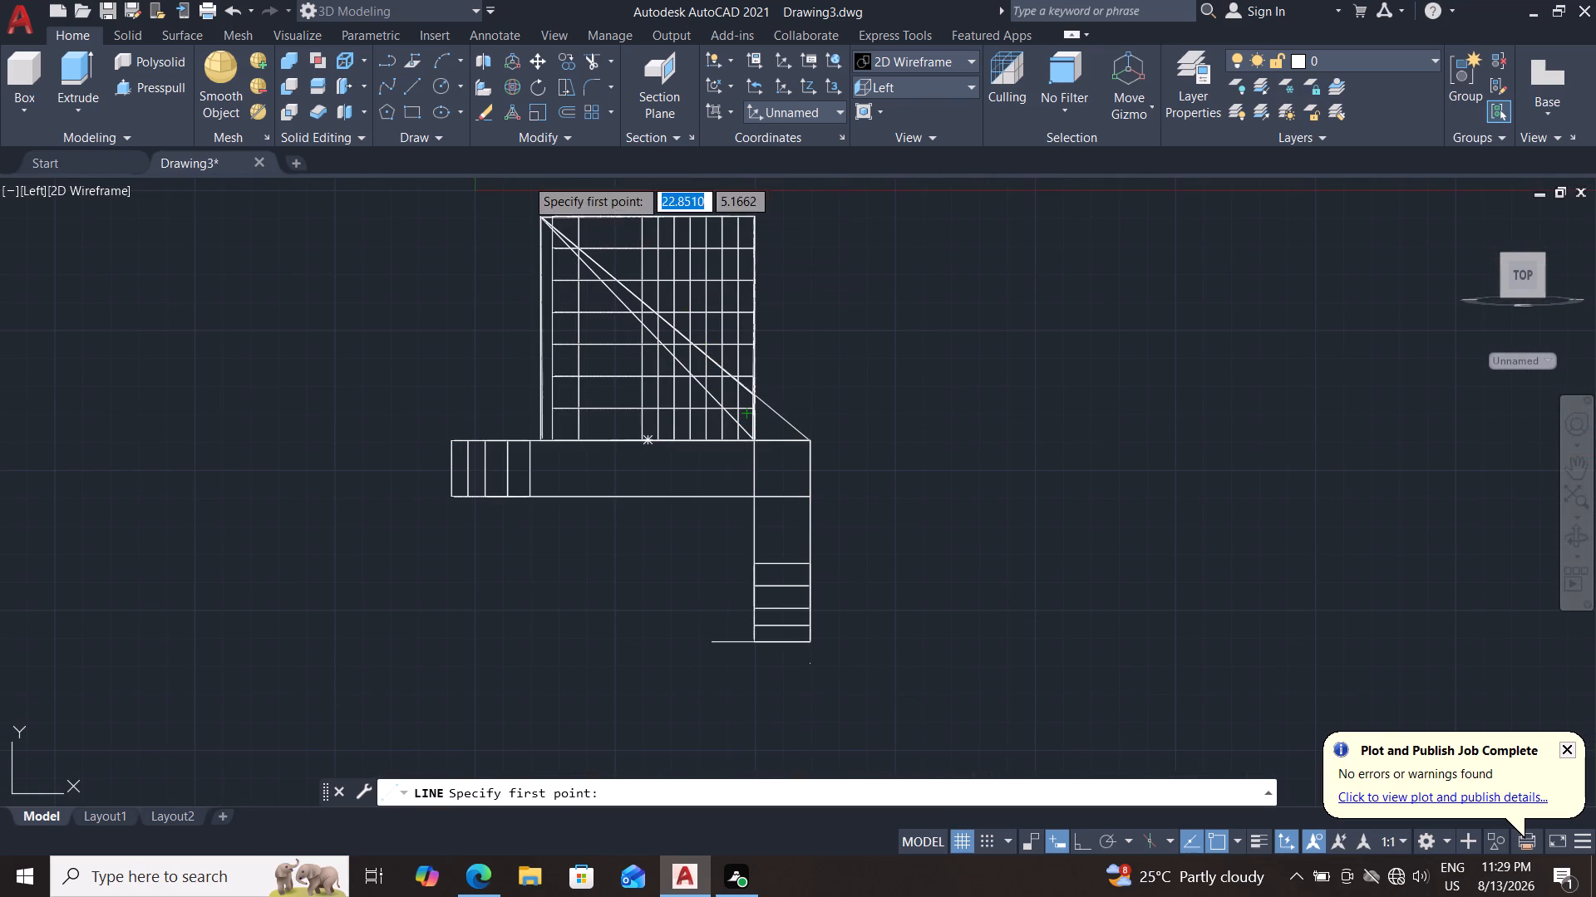
Draw a rectangle about 70 wide and just over 40 high, from beyond the block's upper far corner to the sloped line.
{"action": "triple_click", "coordinate": [421, 119]}
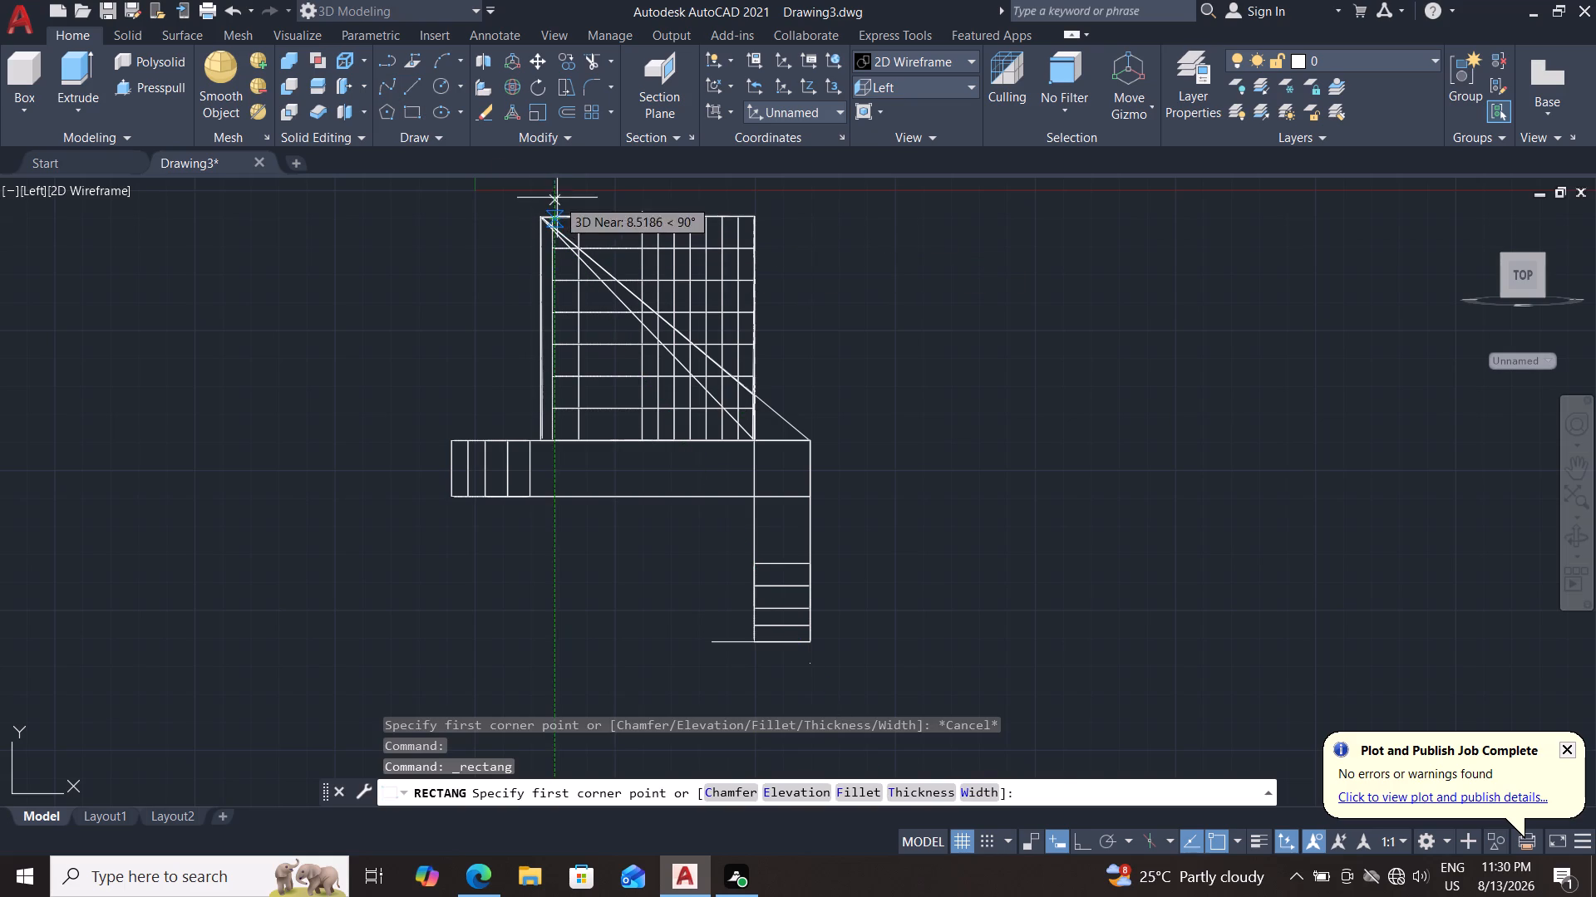
{"action": "left_click", "coordinate": [411, 115]}
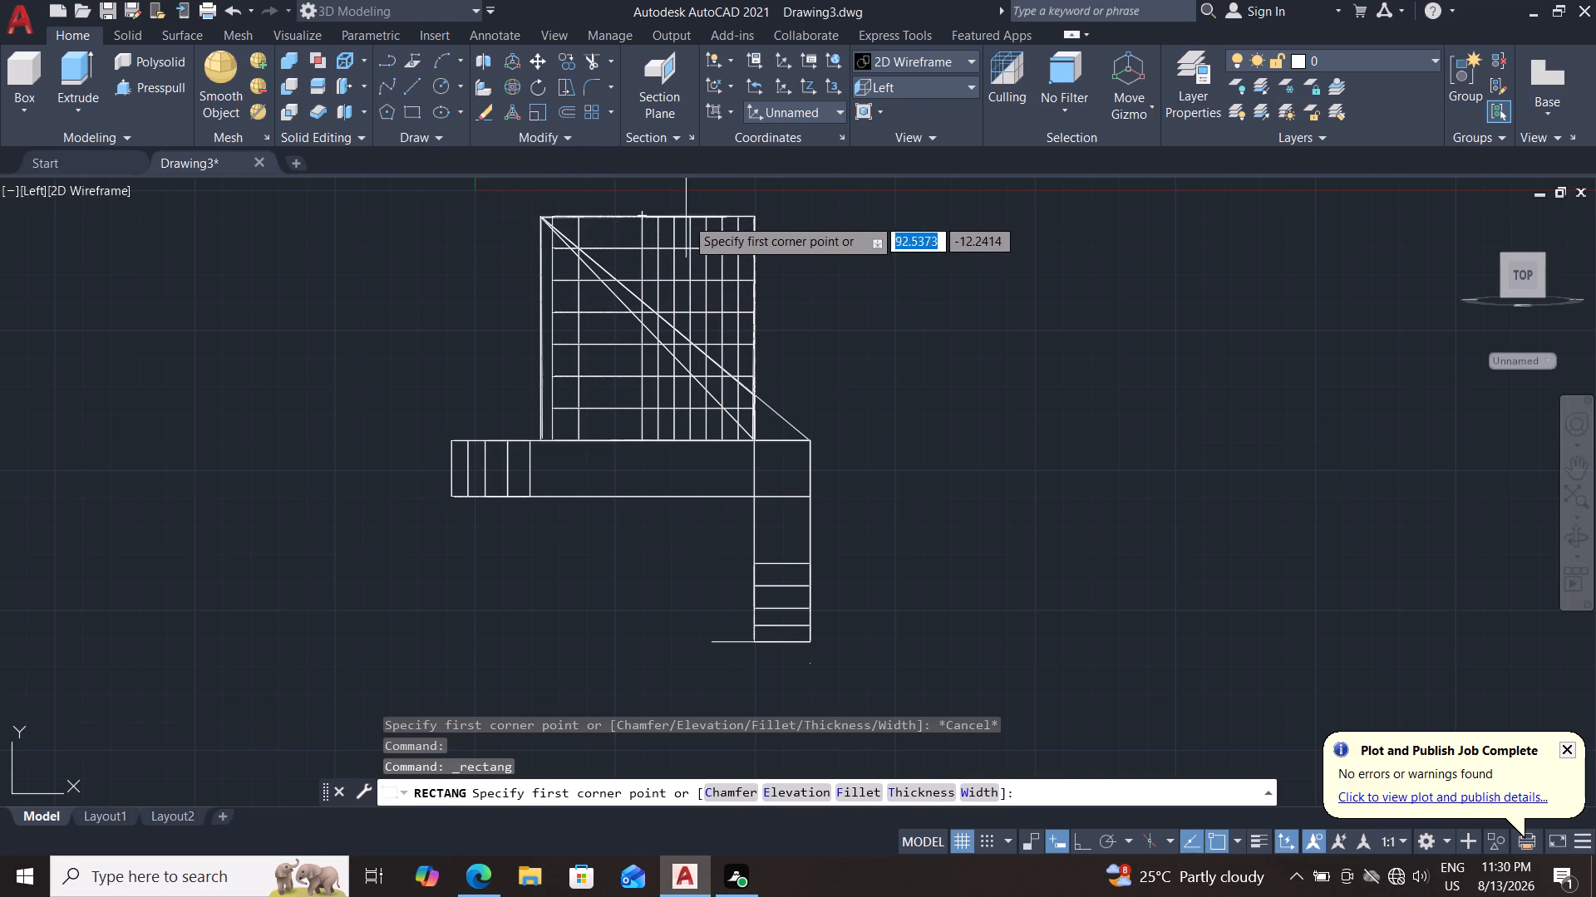
{"action": "left_click_drag", "start_coordinate": [803, 206], "coordinate": [794, 219]}
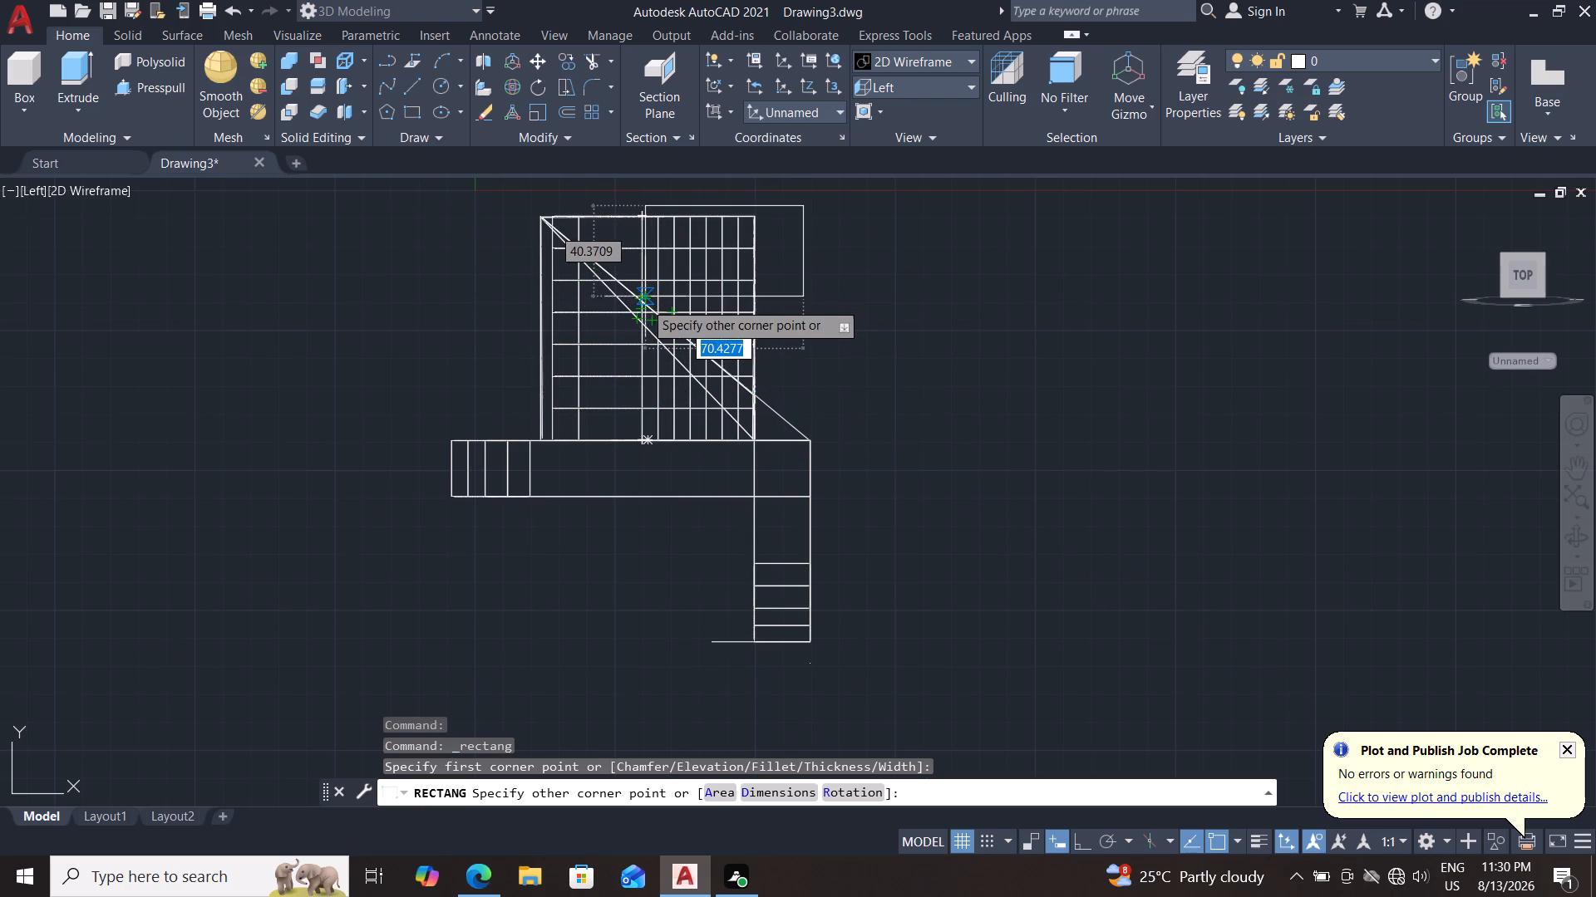
{"action": "triple_click", "coordinate": [642, 307]}
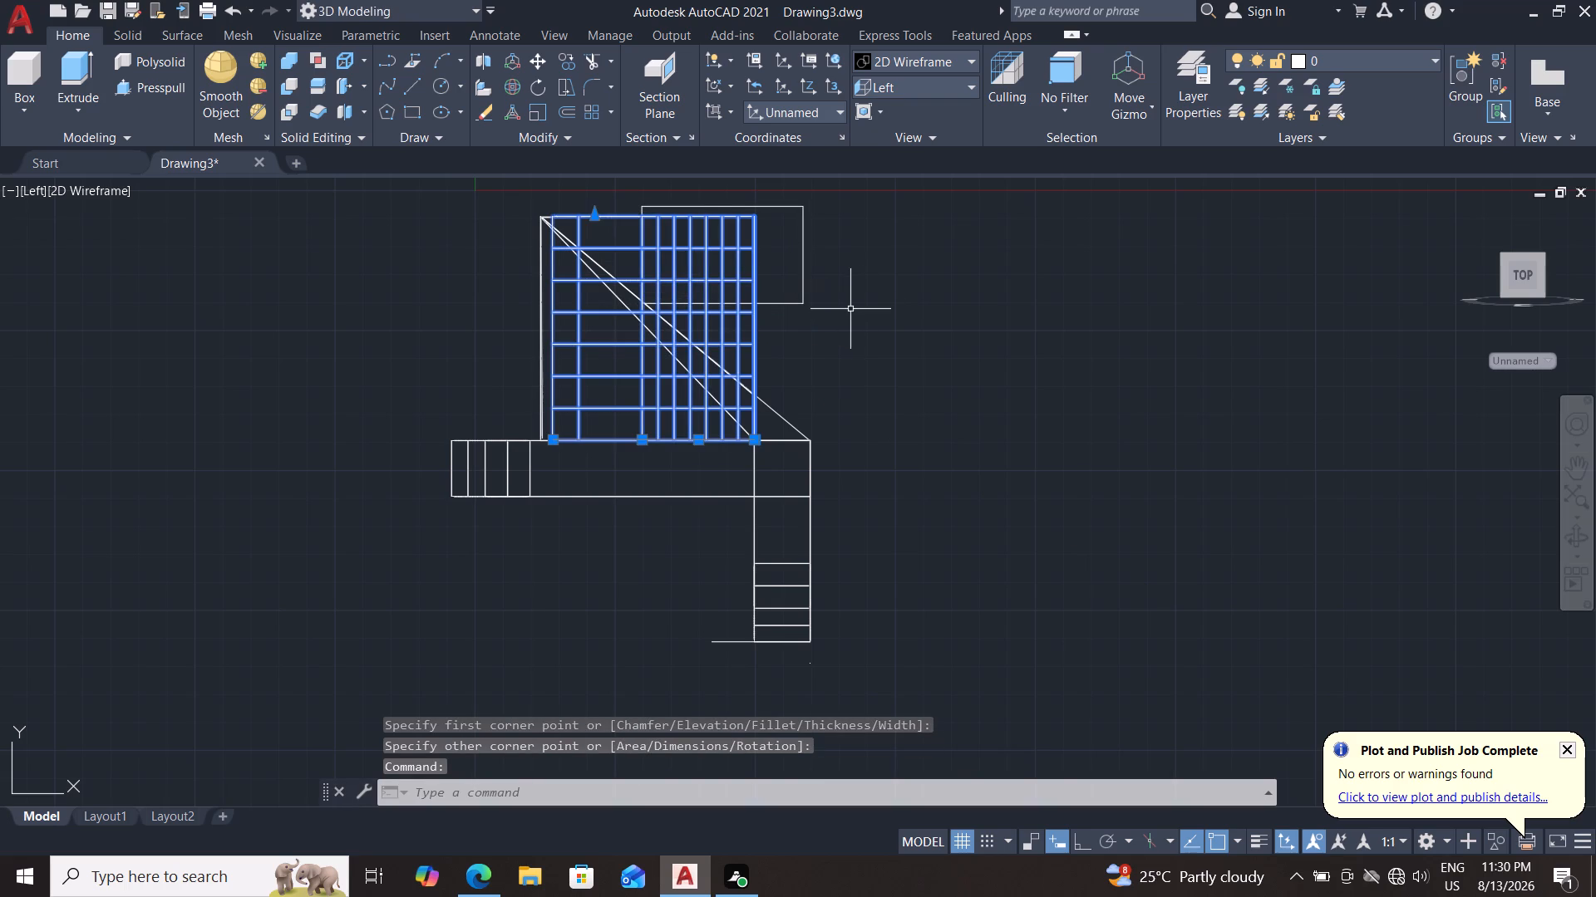
{"action": "key", "text": "Escape"}
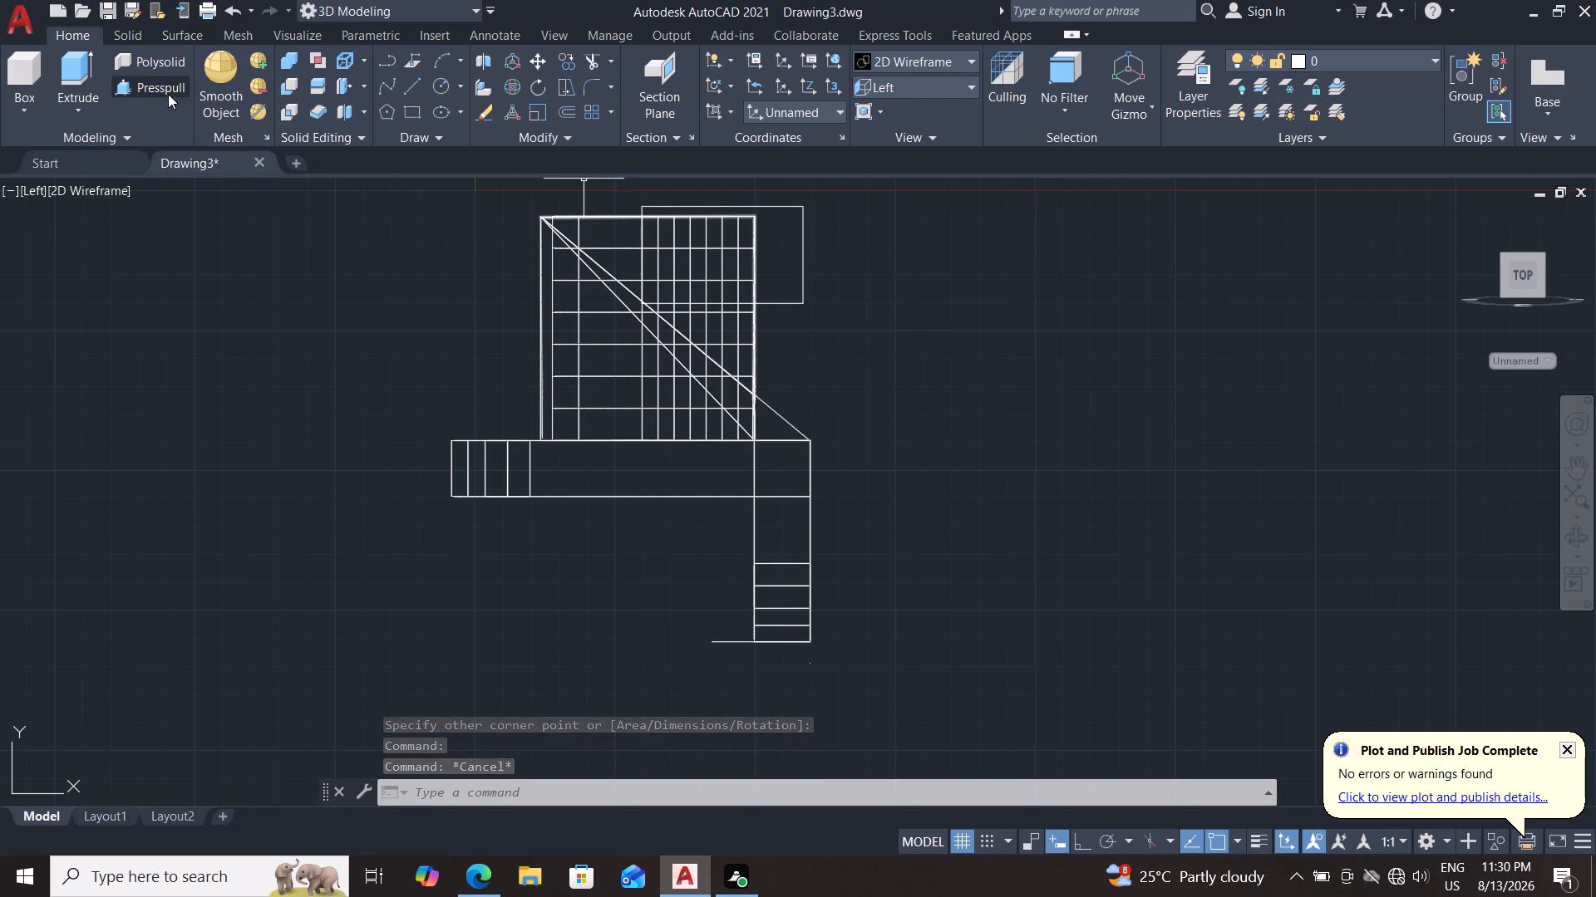
Presspull the rectangle at the block's upper far corner into a solid running across the block.
{"action": "double_click", "coordinate": [168, 94]}
{"action": "left_click", "coordinate": [168, 81]}
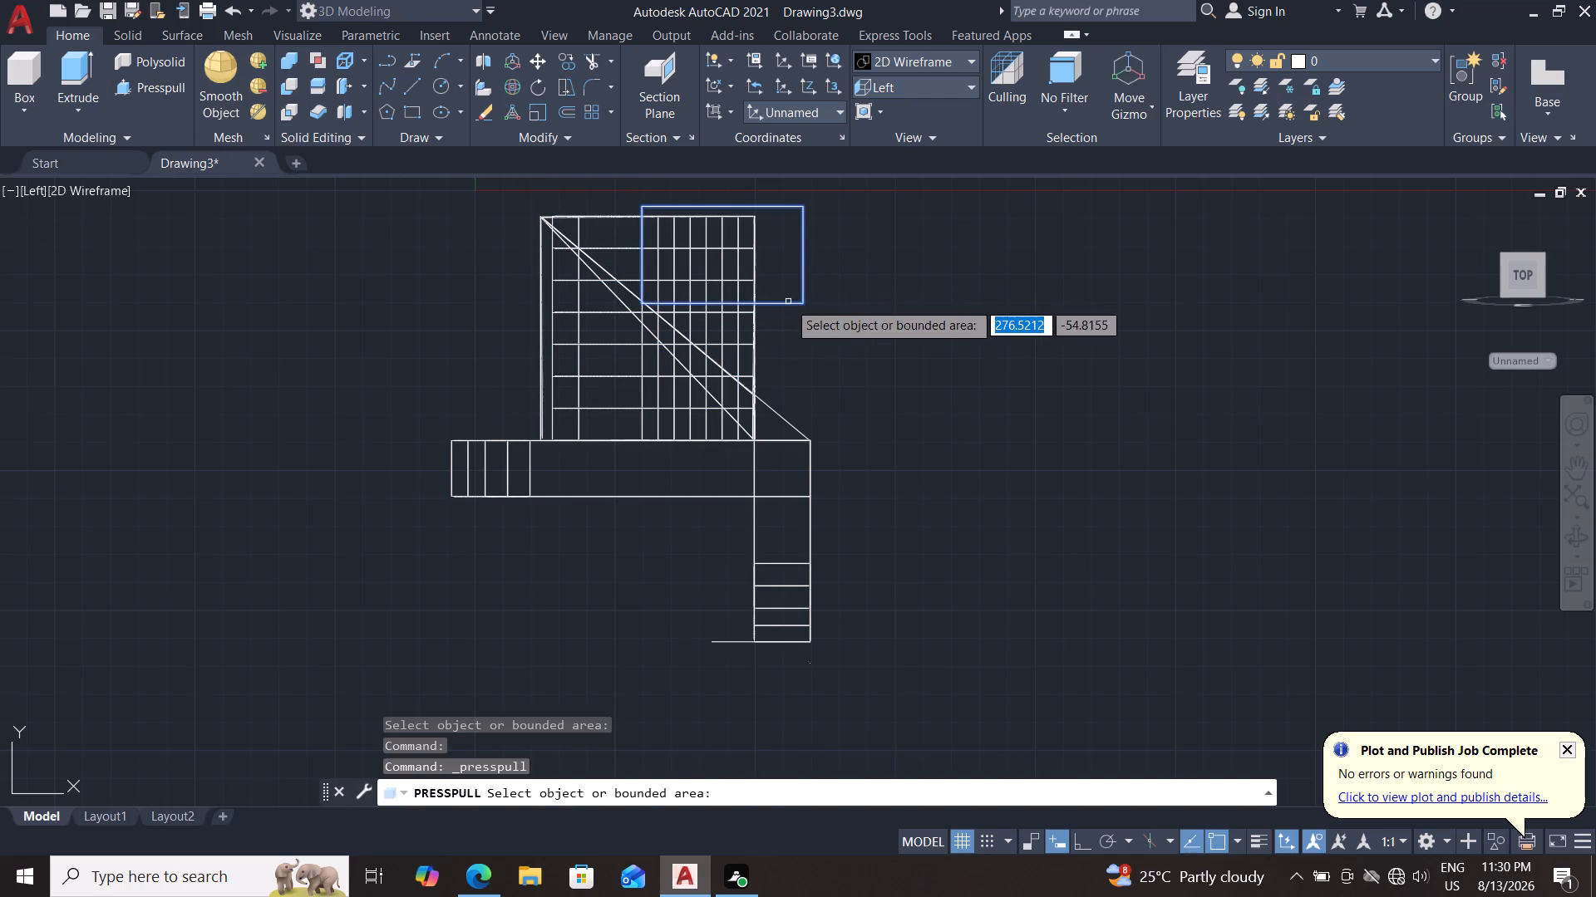
{"action": "double_click", "coordinate": [779, 288]}
{"action": "scroll", "coordinate": [916, 269], "scroll_direction": "up", "scroll_amount": 1}
{"action": "middle_click_drag", "start_coordinate": [888, 293], "coordinate": [826, 322]}
{"action": "middle_click_drag", "start_coordinate": [827, 318], "coordinate": [733, 355], "text": "shift"}
{"action": "double_click", "coordinate": [748, 297]}
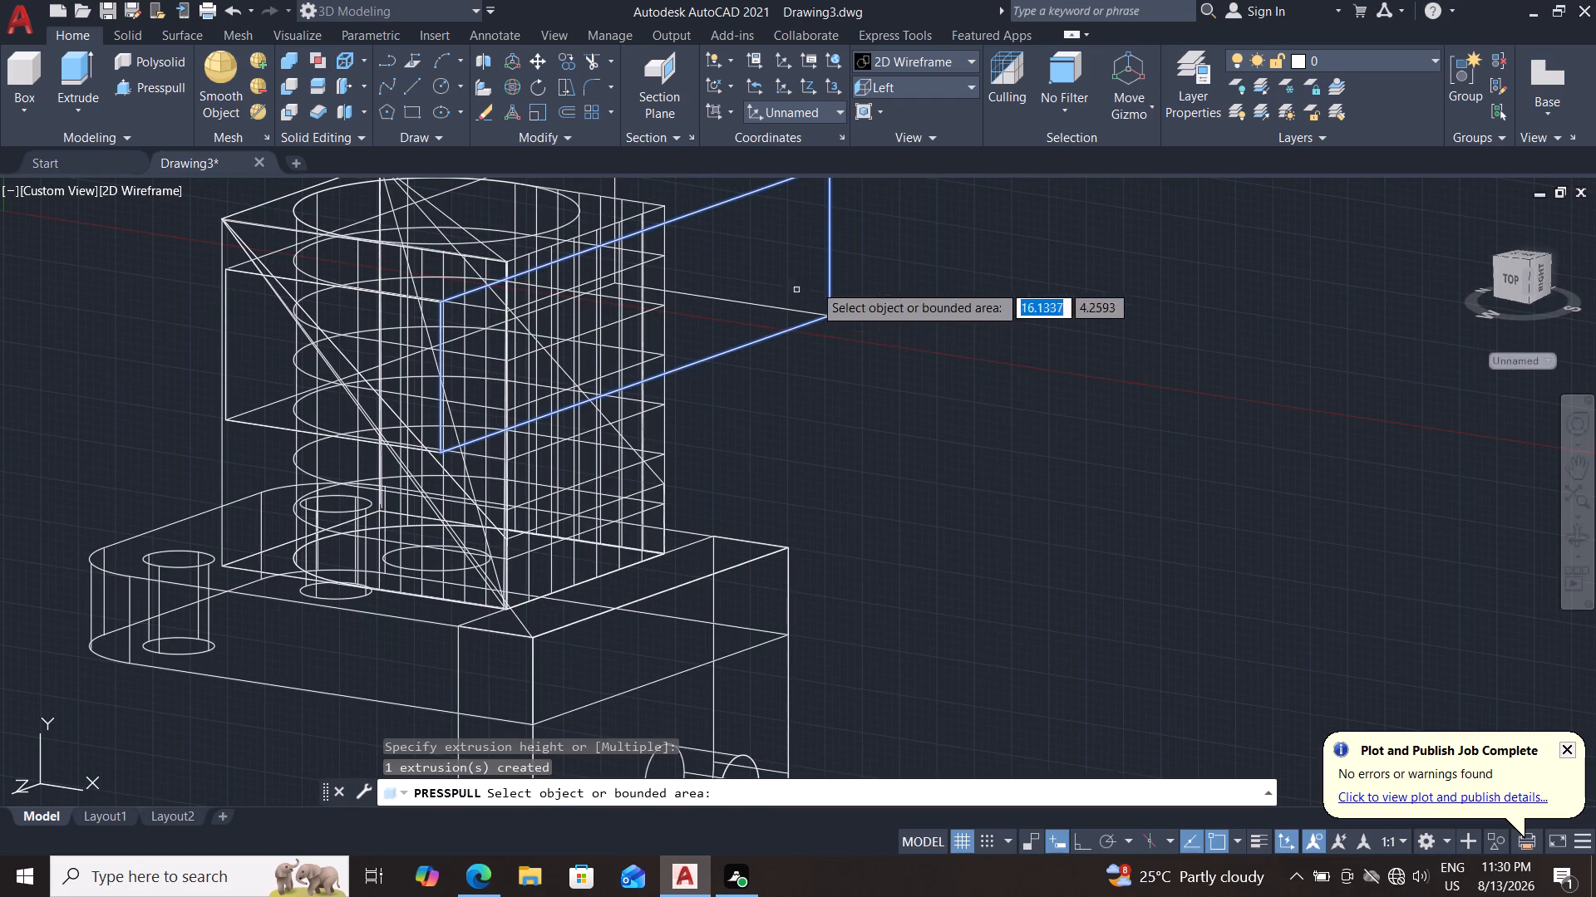
Leave Presspull and switch the visual style to Shades of Gray.
{"action": "key", "text": "Escape"}
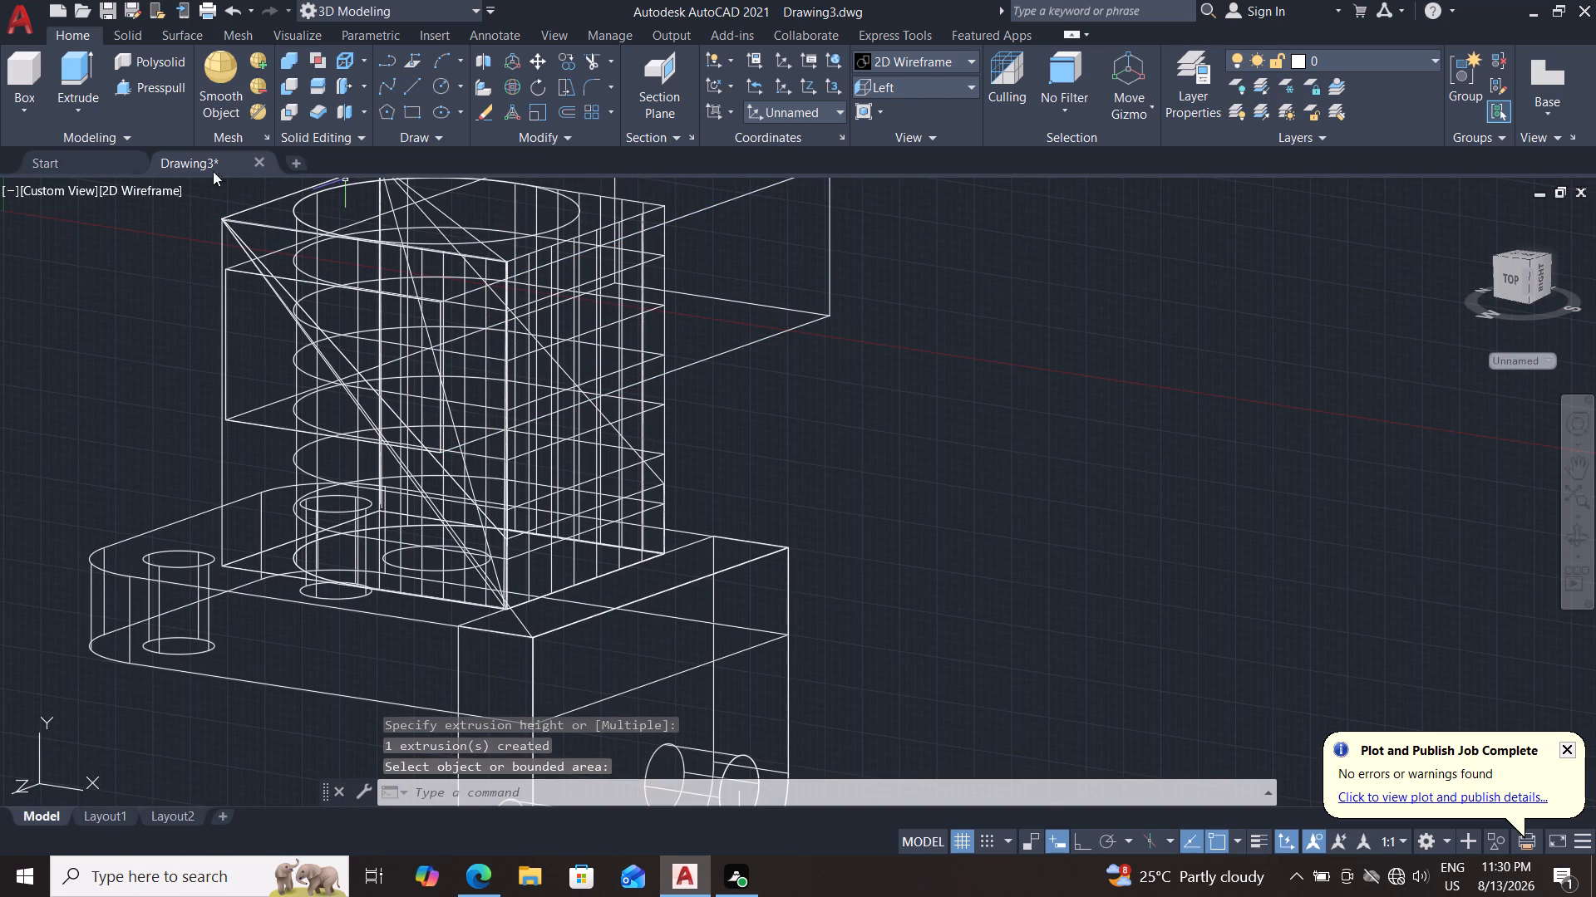
{"action": "double_click", "coordinate": [163, 194]}
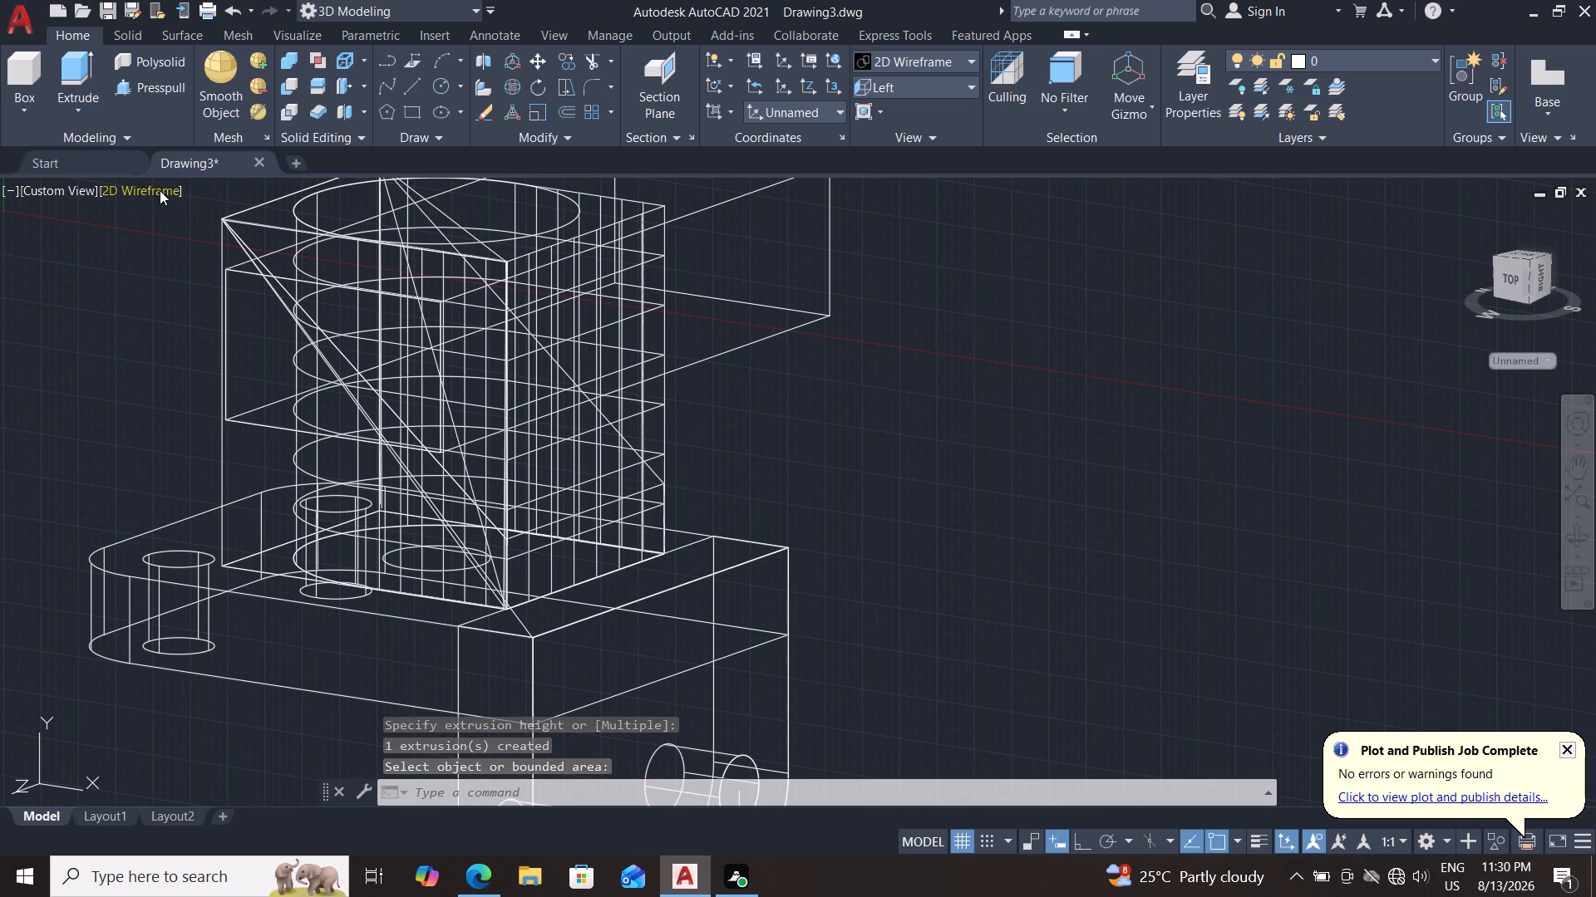
{"action": "key", "text": "Escape"}
{"action": "left_click", "coordinate": [160, 188]}
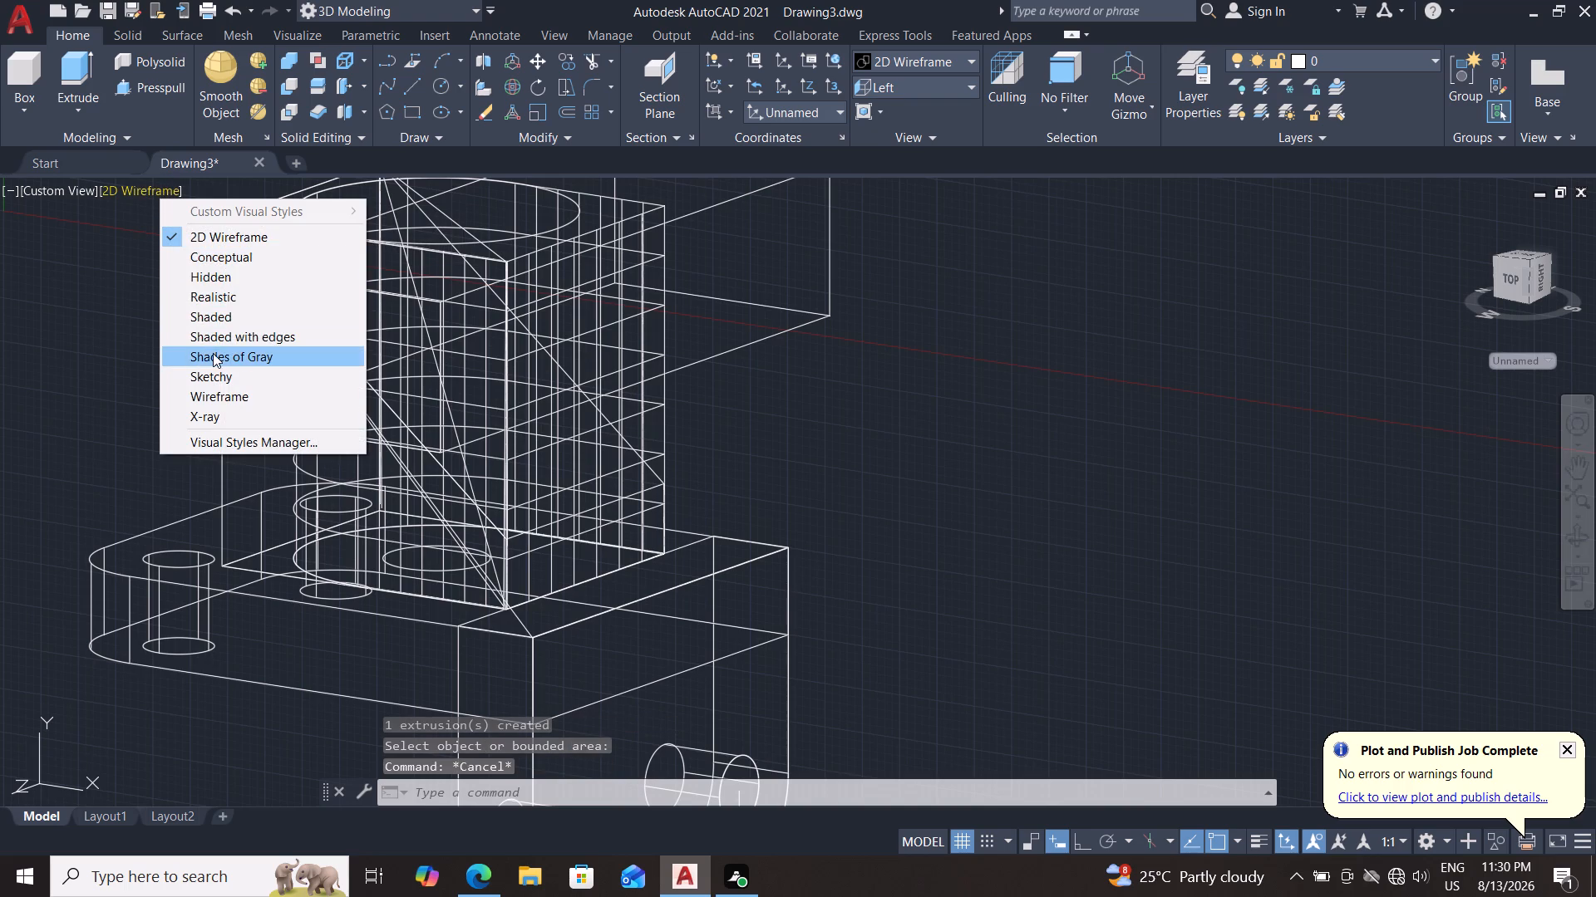
{"action": "double_click", "coordinate": [214, 360]}
Erase the presspulled solid running across the block's upper corner.
{"action": "scroll", "coordinate": [741, 404], "scroll_direction": "up", "scroll_amount": 2}
{"action": "scroll", "coordinate": [727, 375], "scroll_direction": "down", "scroll_amount": 4}
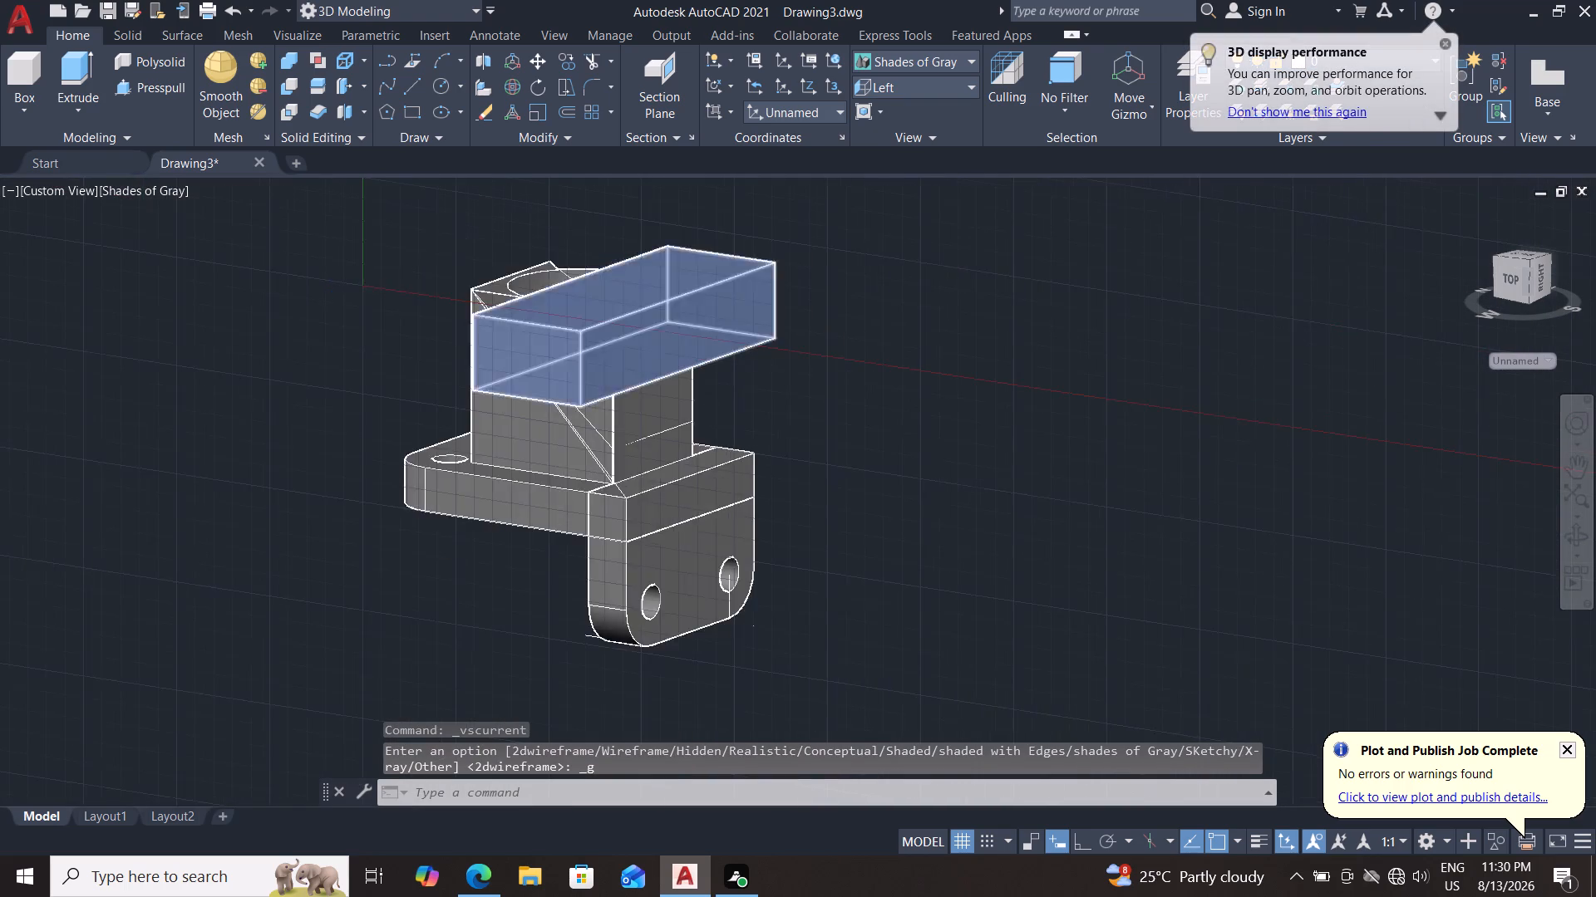
{"action": "scroll", "coordinate": [707, 353], "scroll_direction": "up", "scroll_amount": 1}
{"action": "key", "text": "ctrl+z"}
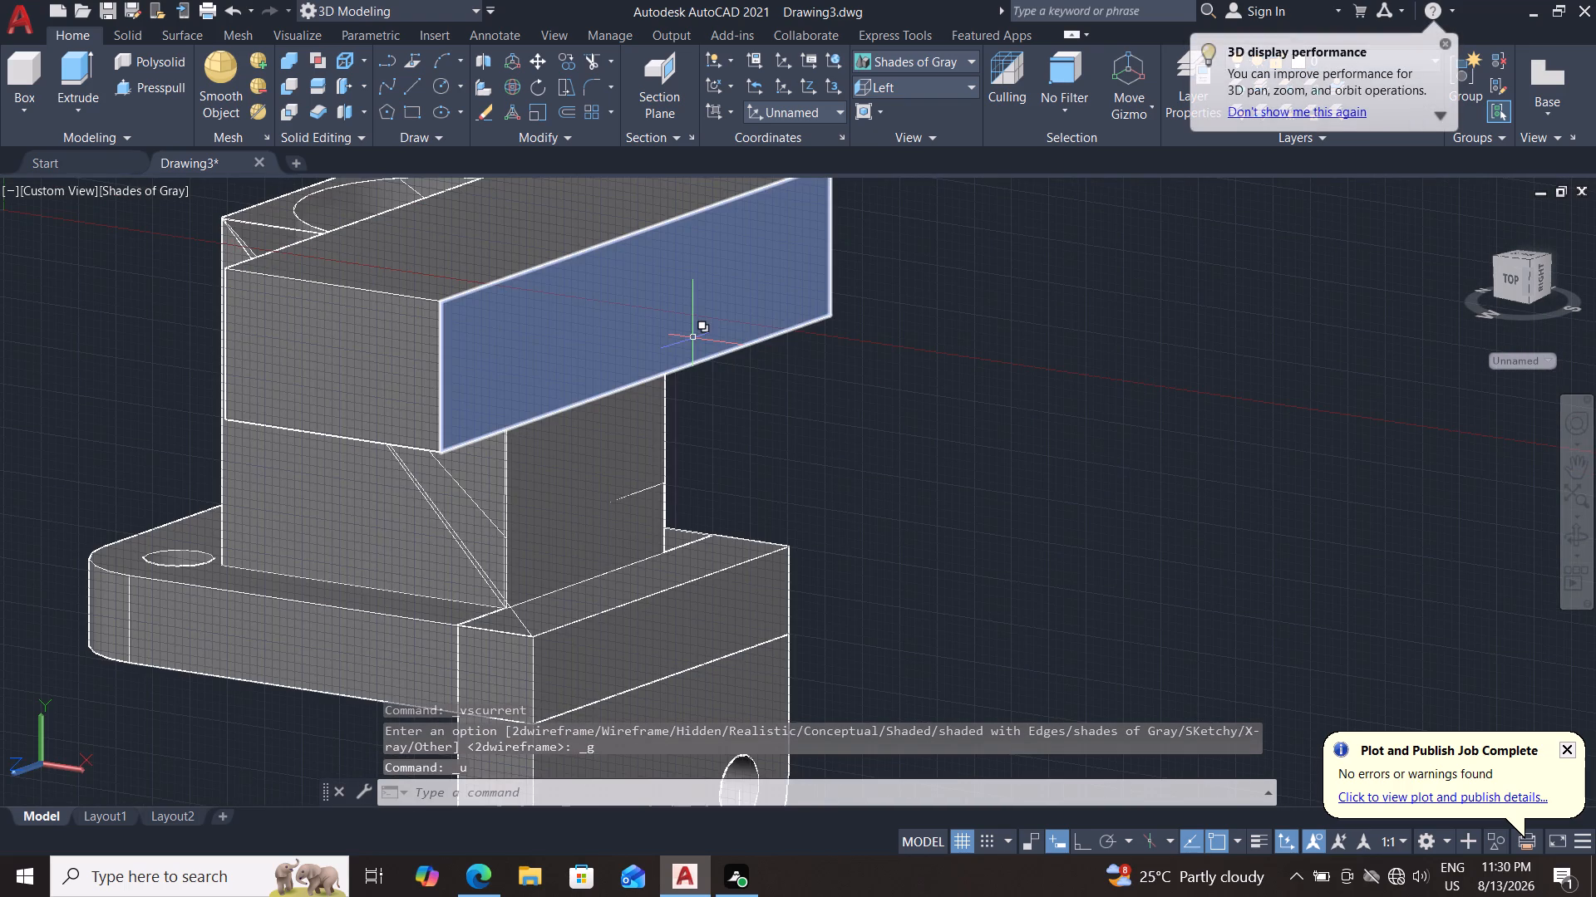
{"action": "left_click", "coordinate": [544, 316]}
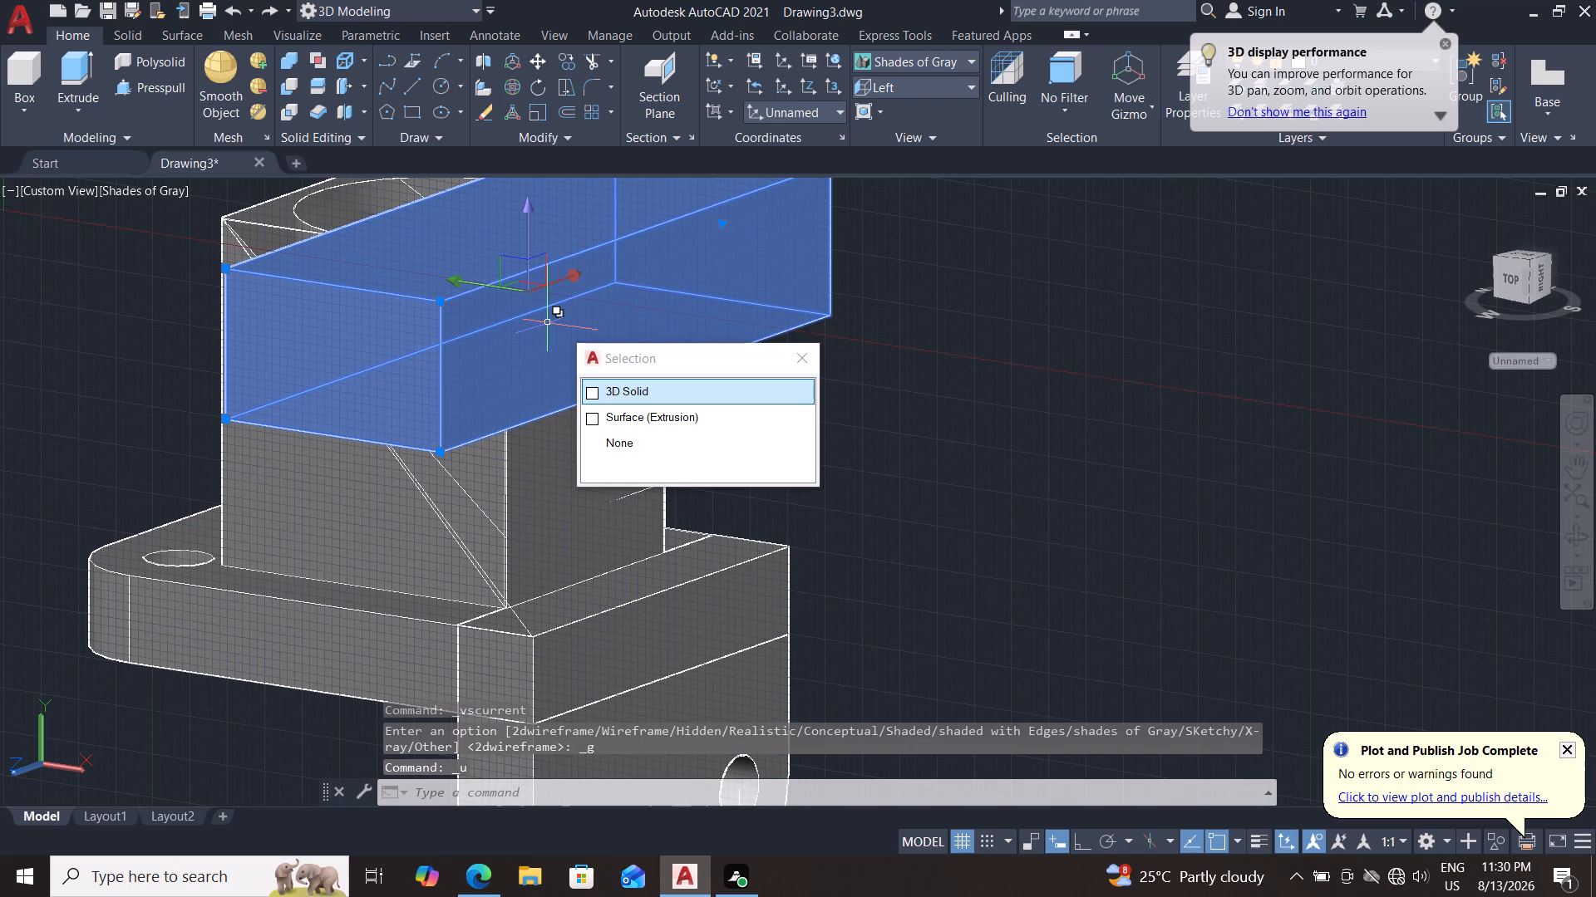
{"action": "key", "text": "Delete"}
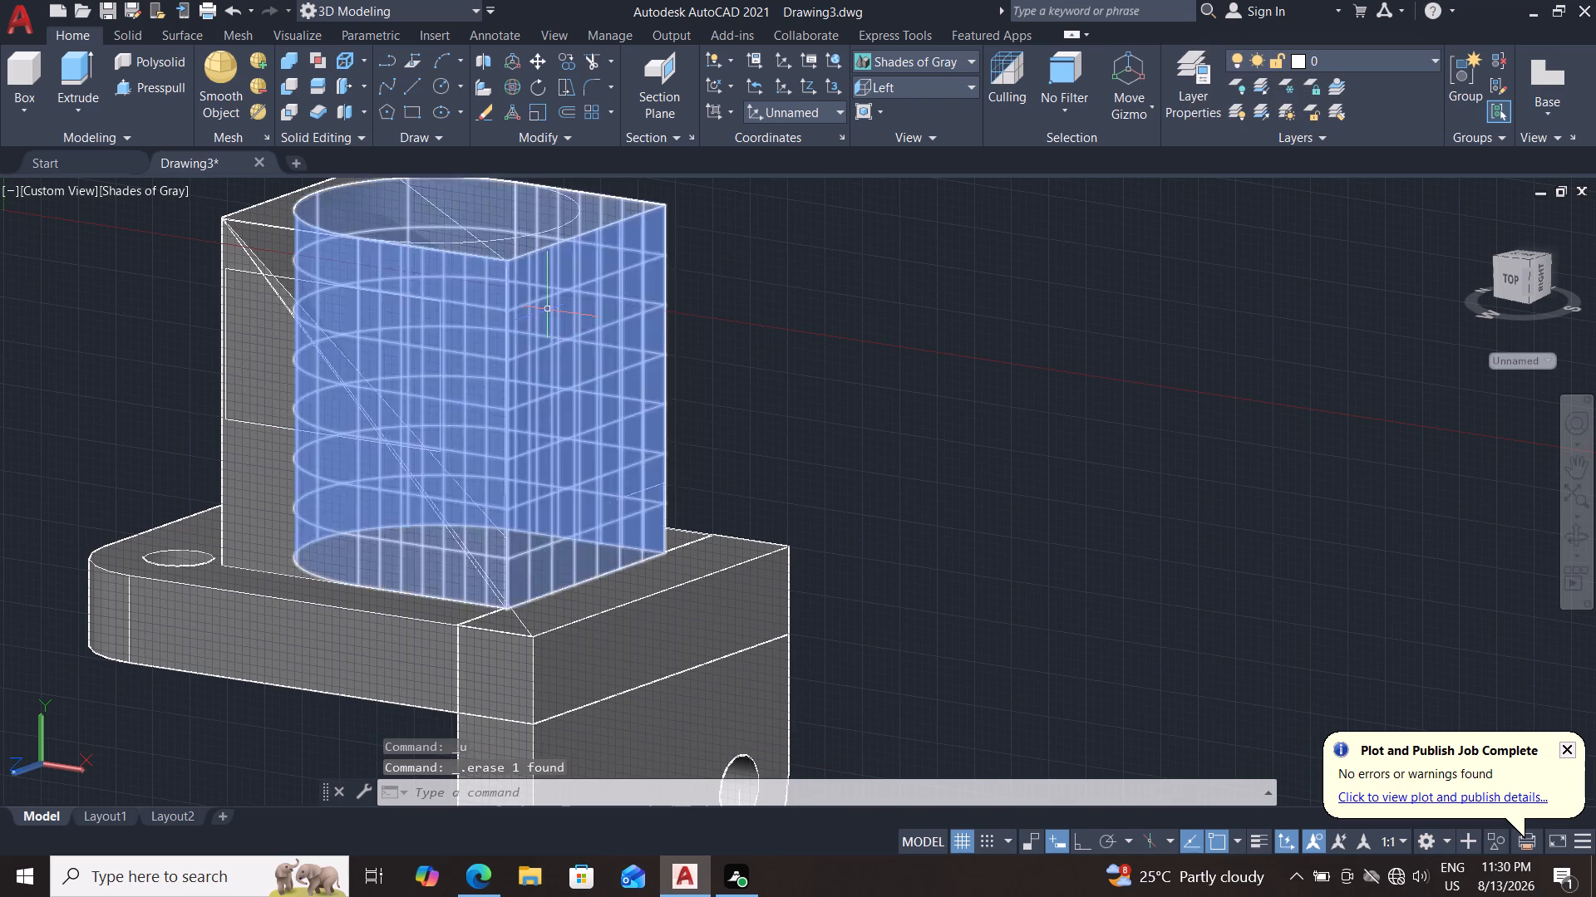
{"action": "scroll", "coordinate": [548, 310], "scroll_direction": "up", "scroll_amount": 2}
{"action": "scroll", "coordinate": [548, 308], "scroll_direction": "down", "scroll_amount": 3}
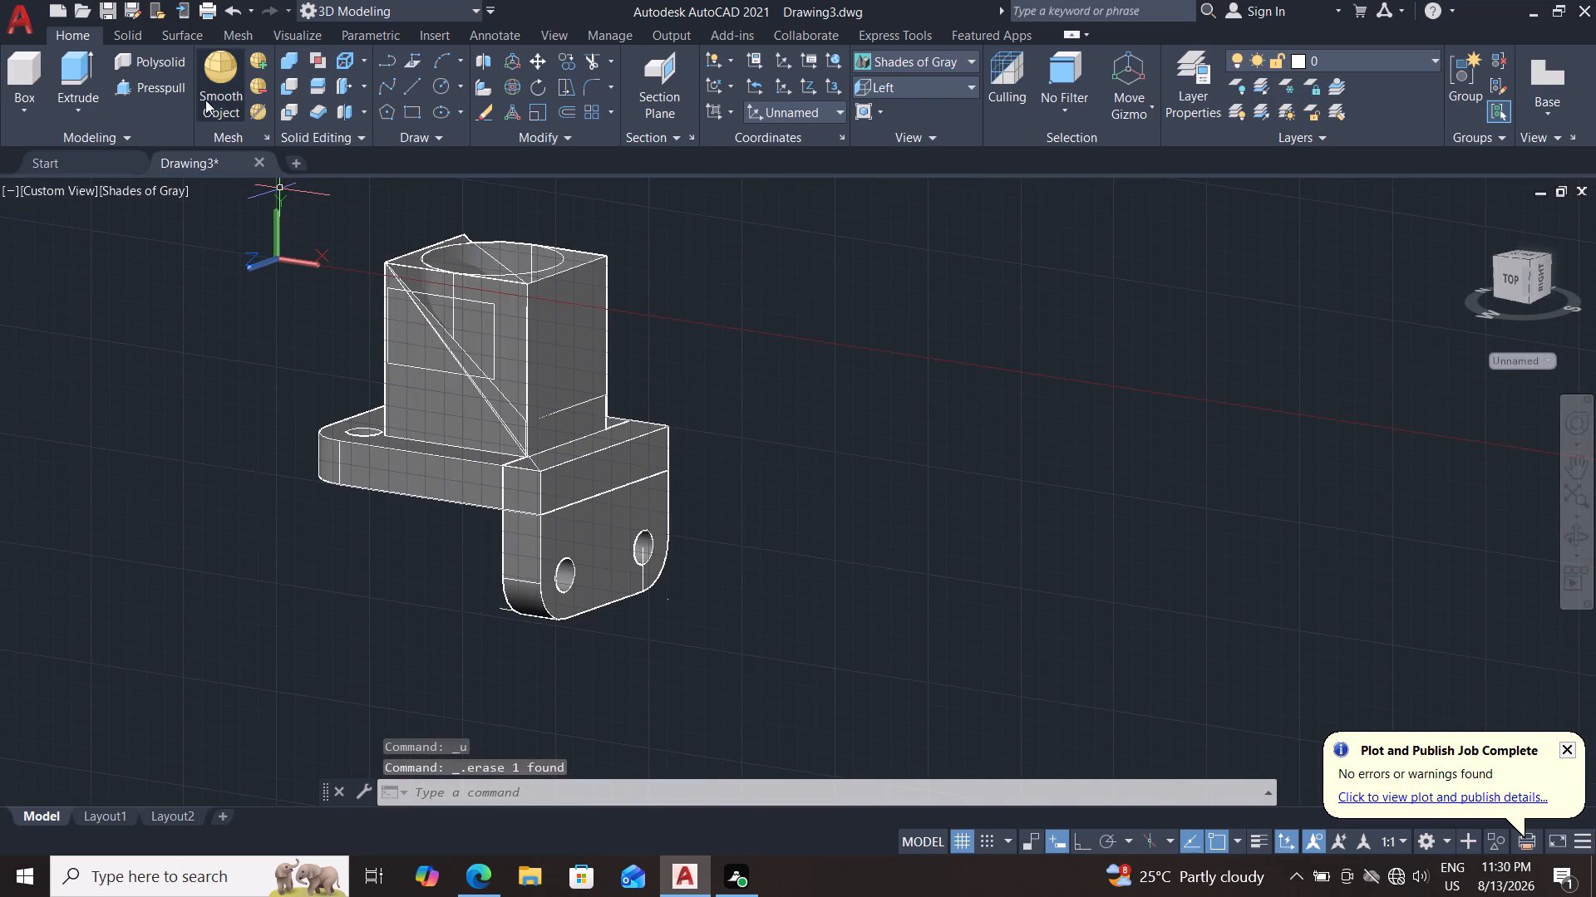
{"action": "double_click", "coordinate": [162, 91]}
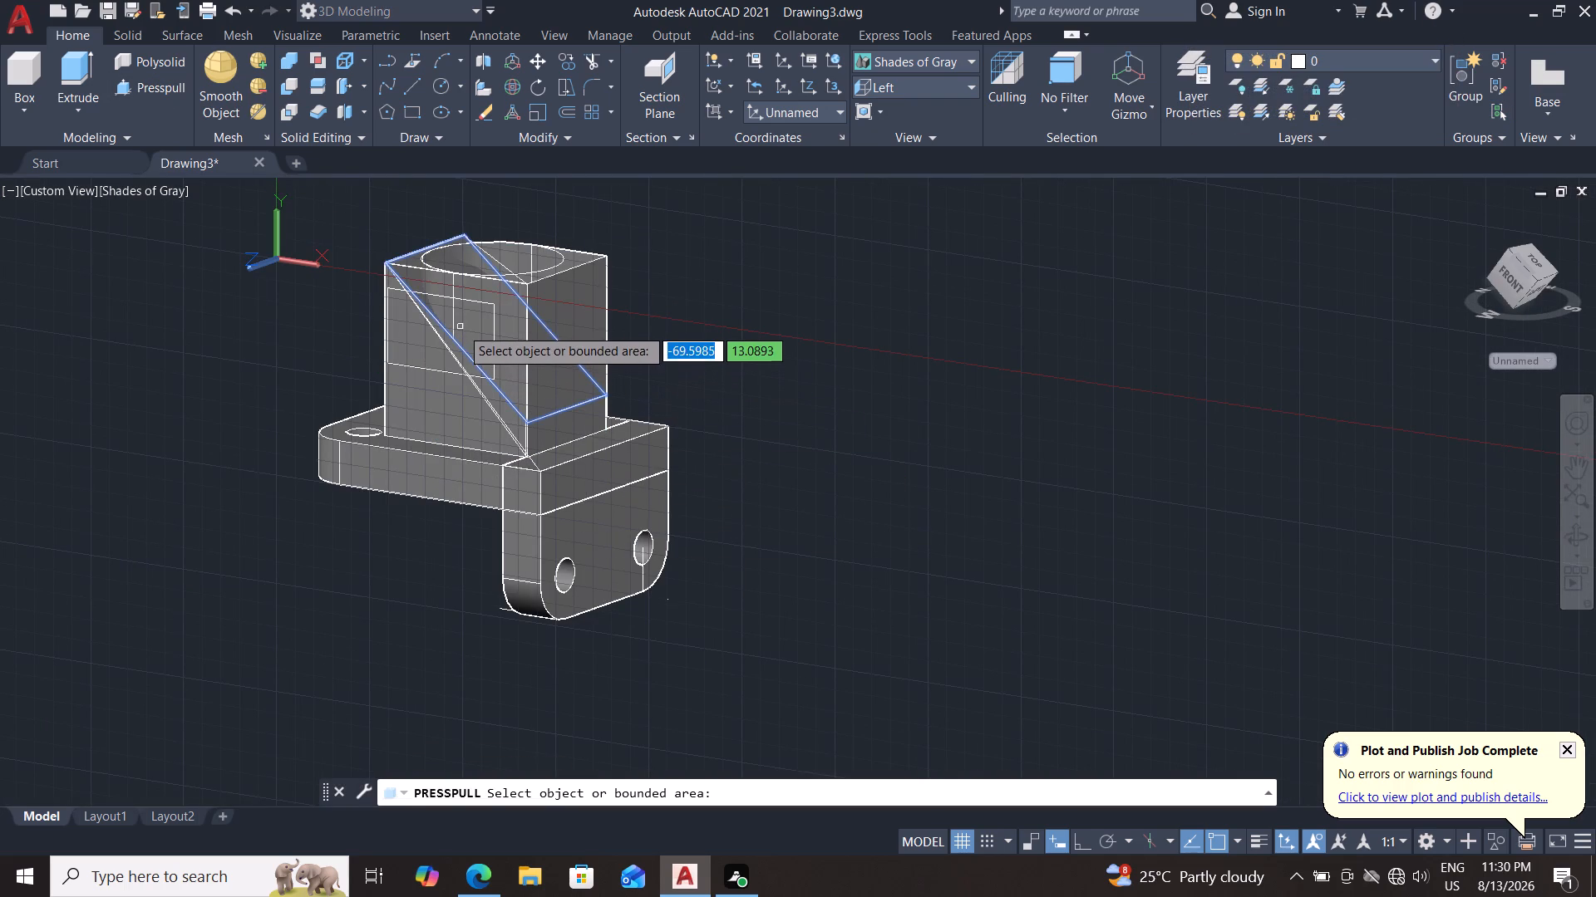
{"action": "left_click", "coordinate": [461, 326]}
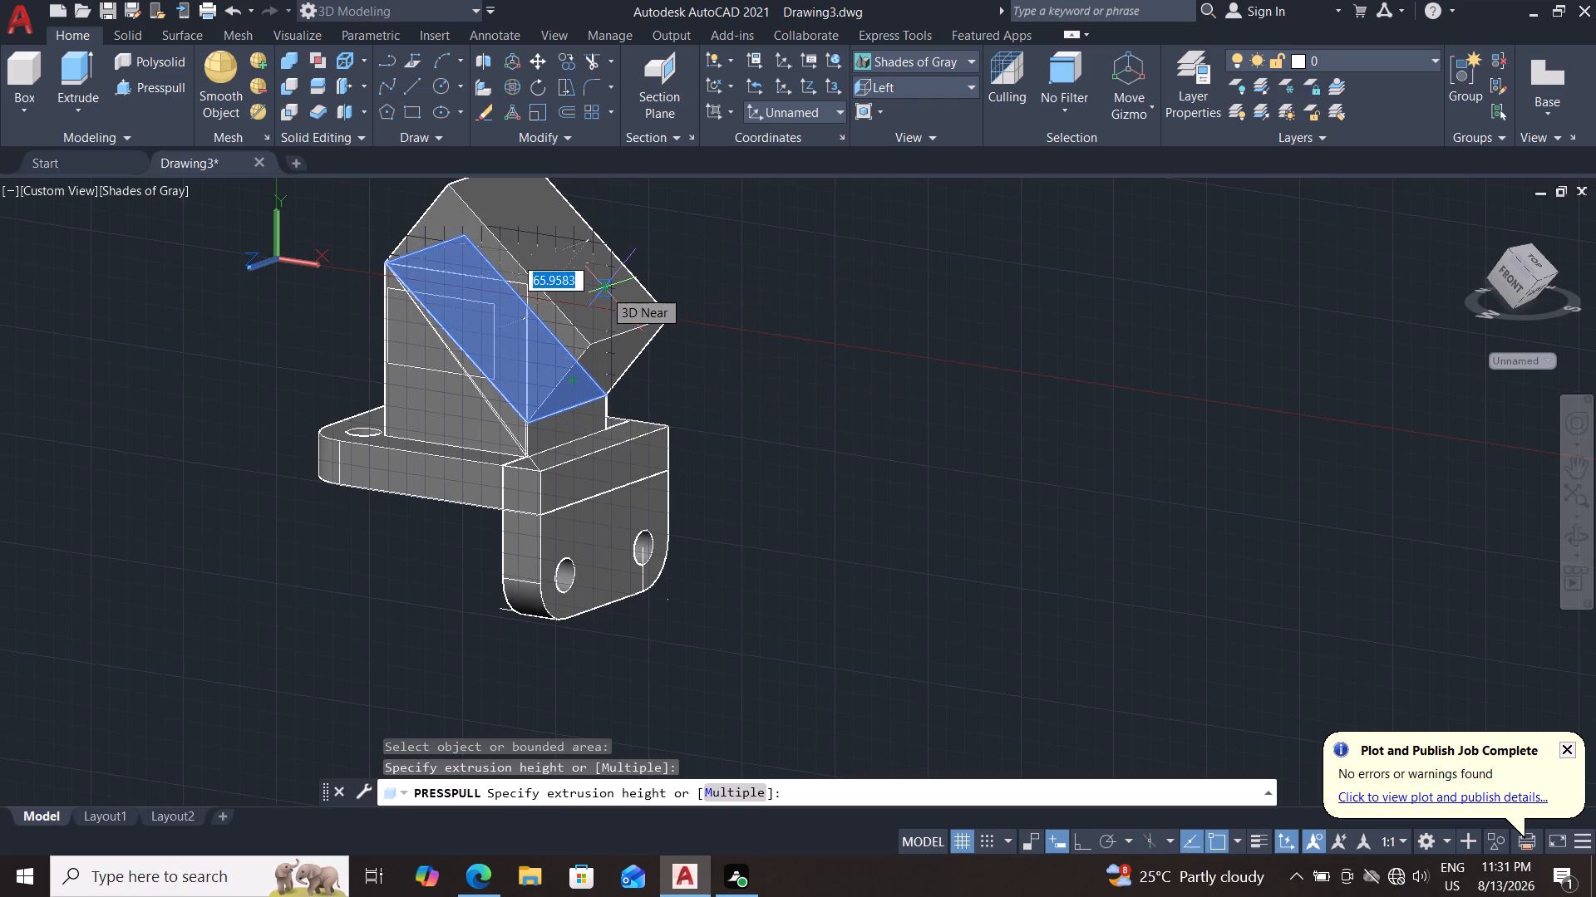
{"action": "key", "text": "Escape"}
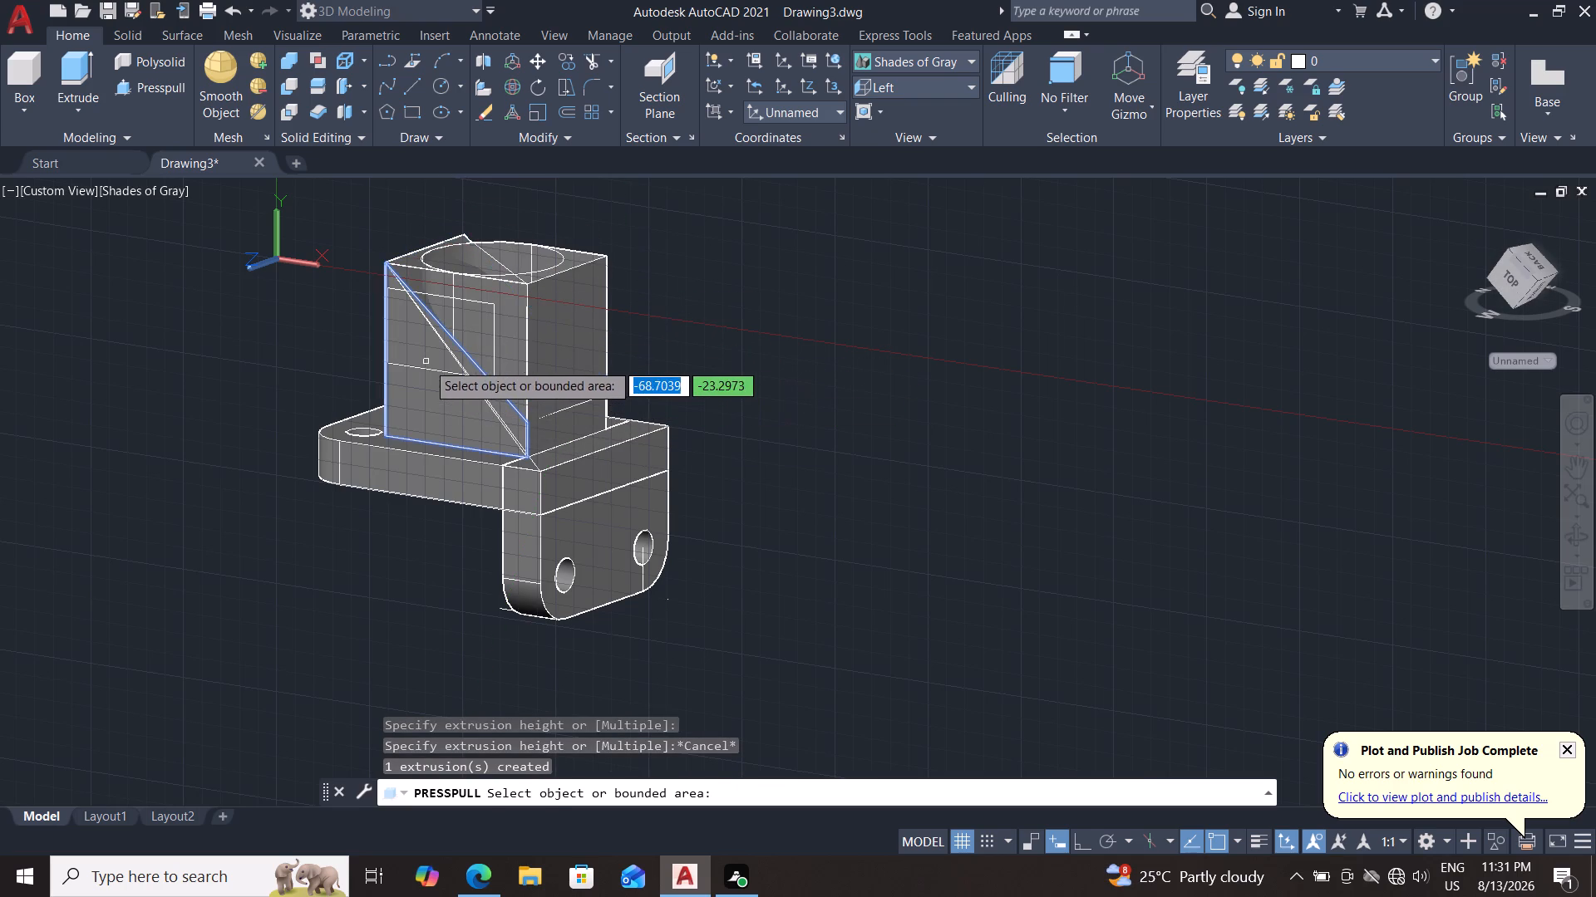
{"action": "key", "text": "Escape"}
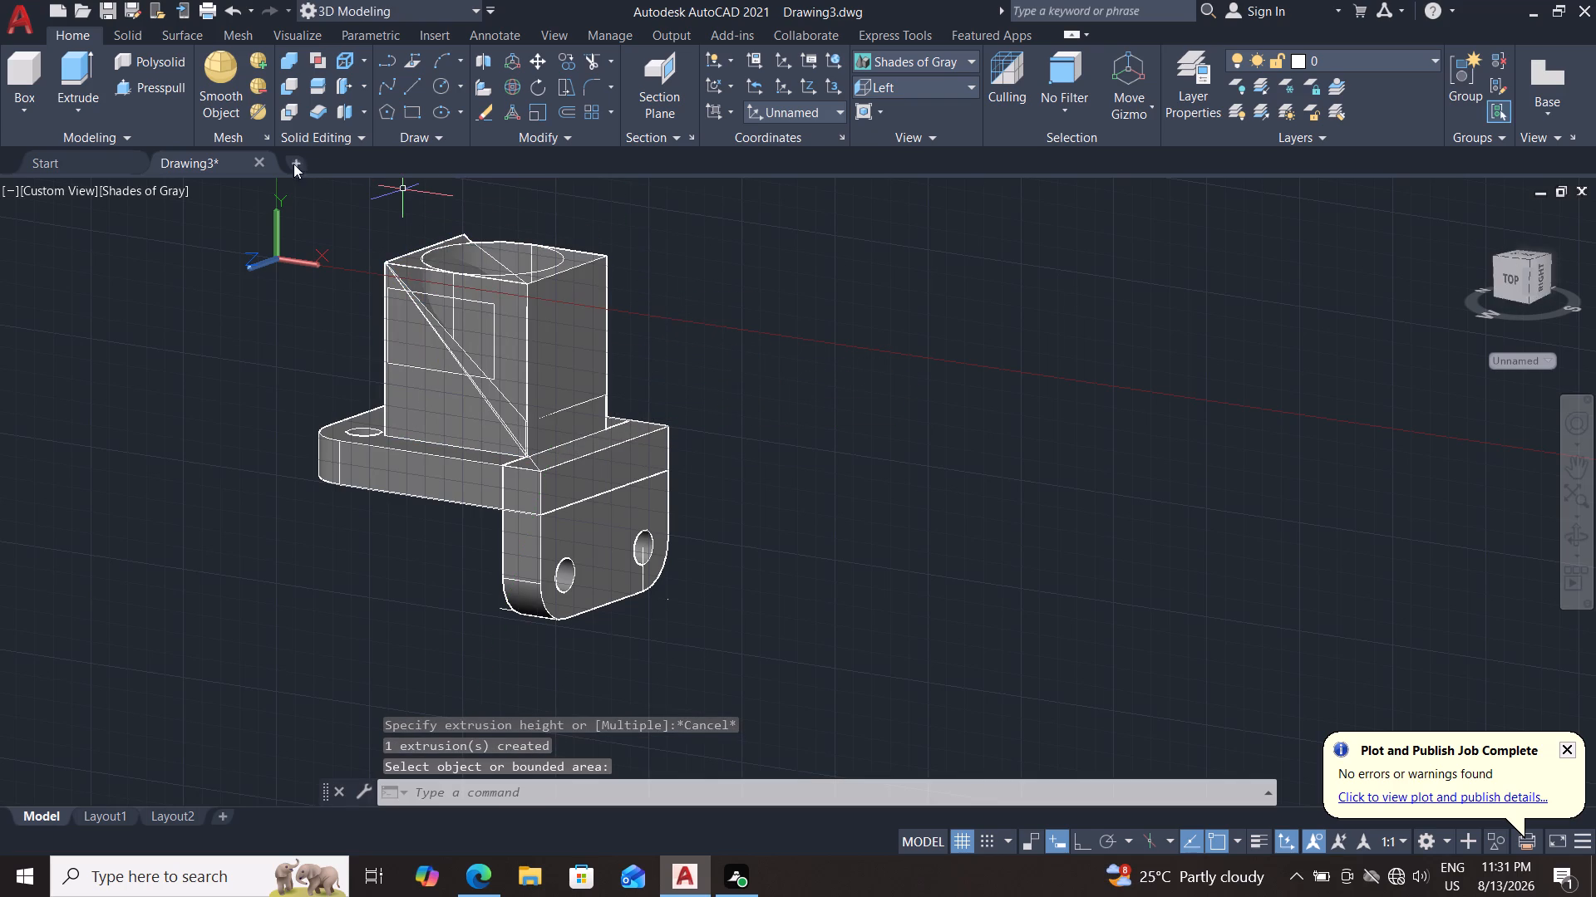
Draw a rectangle on the block's gridded side face, from the upper corner opposite the sloped line's top end to the sloped line.
{"action": "double_click", "coordinate": [403, 114]}
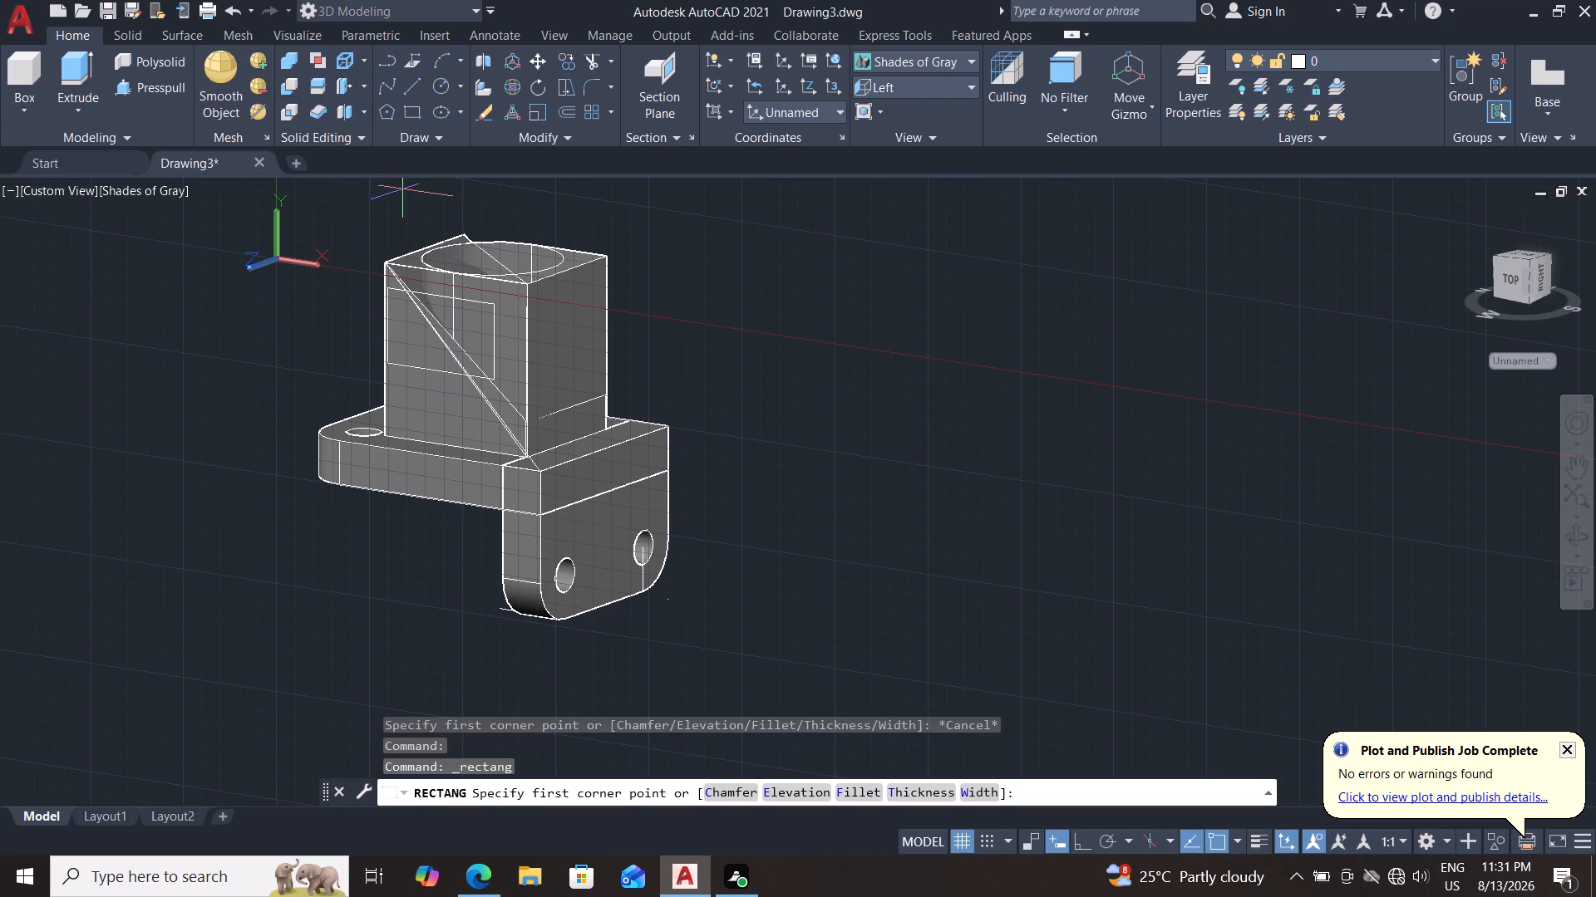
{"action": "triple_click", "coordinate": [525, 286]}
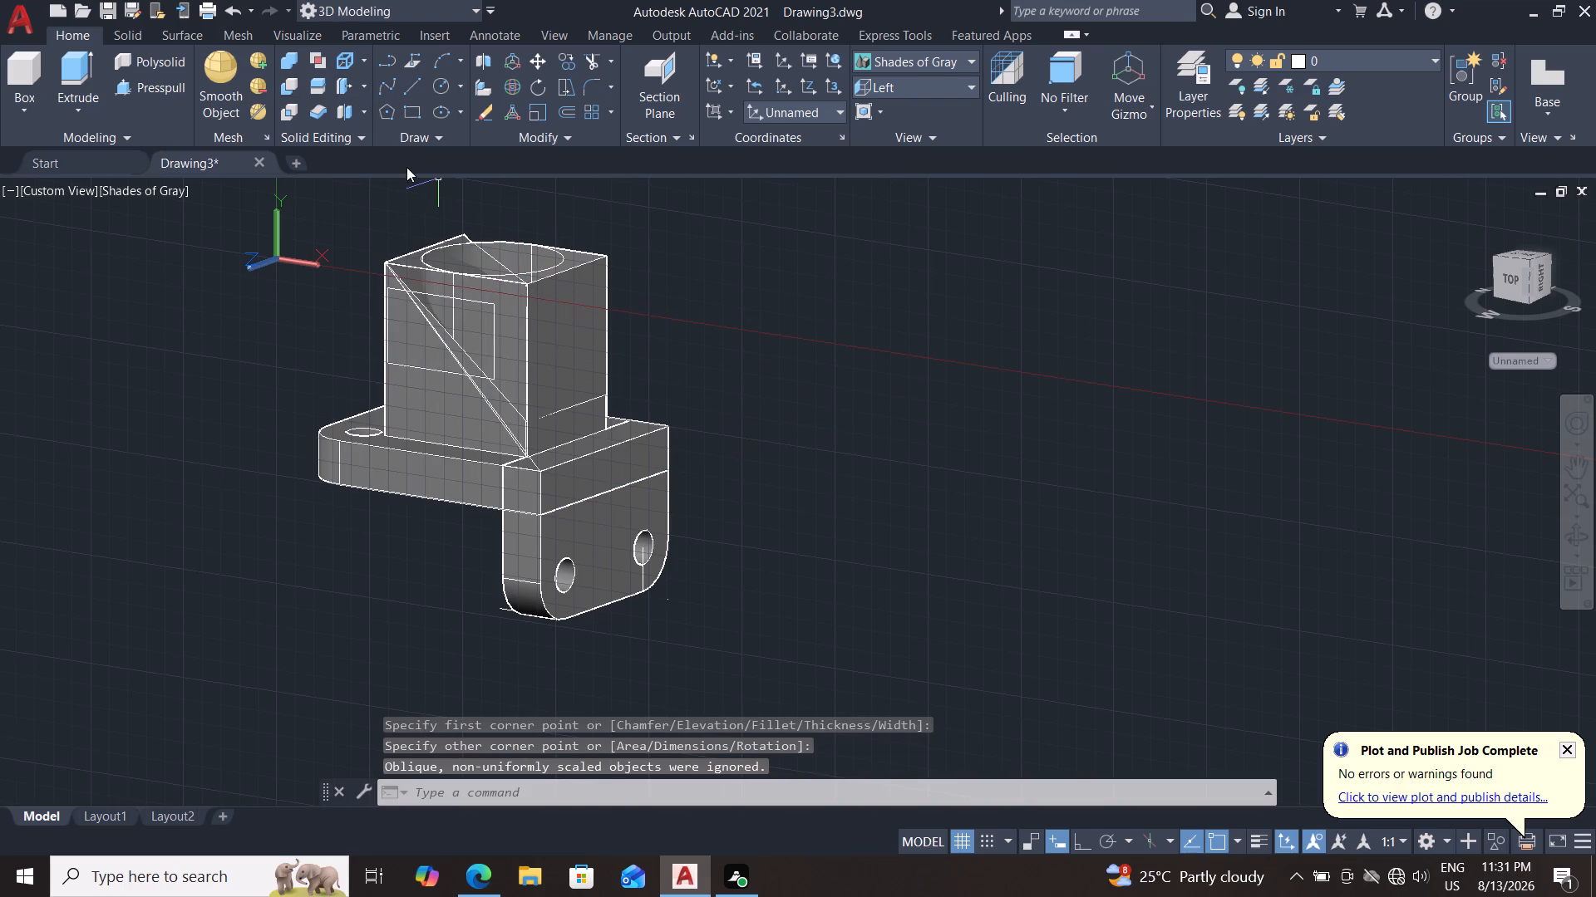
{"action": "double_click", "coordinate": [414, 118]}
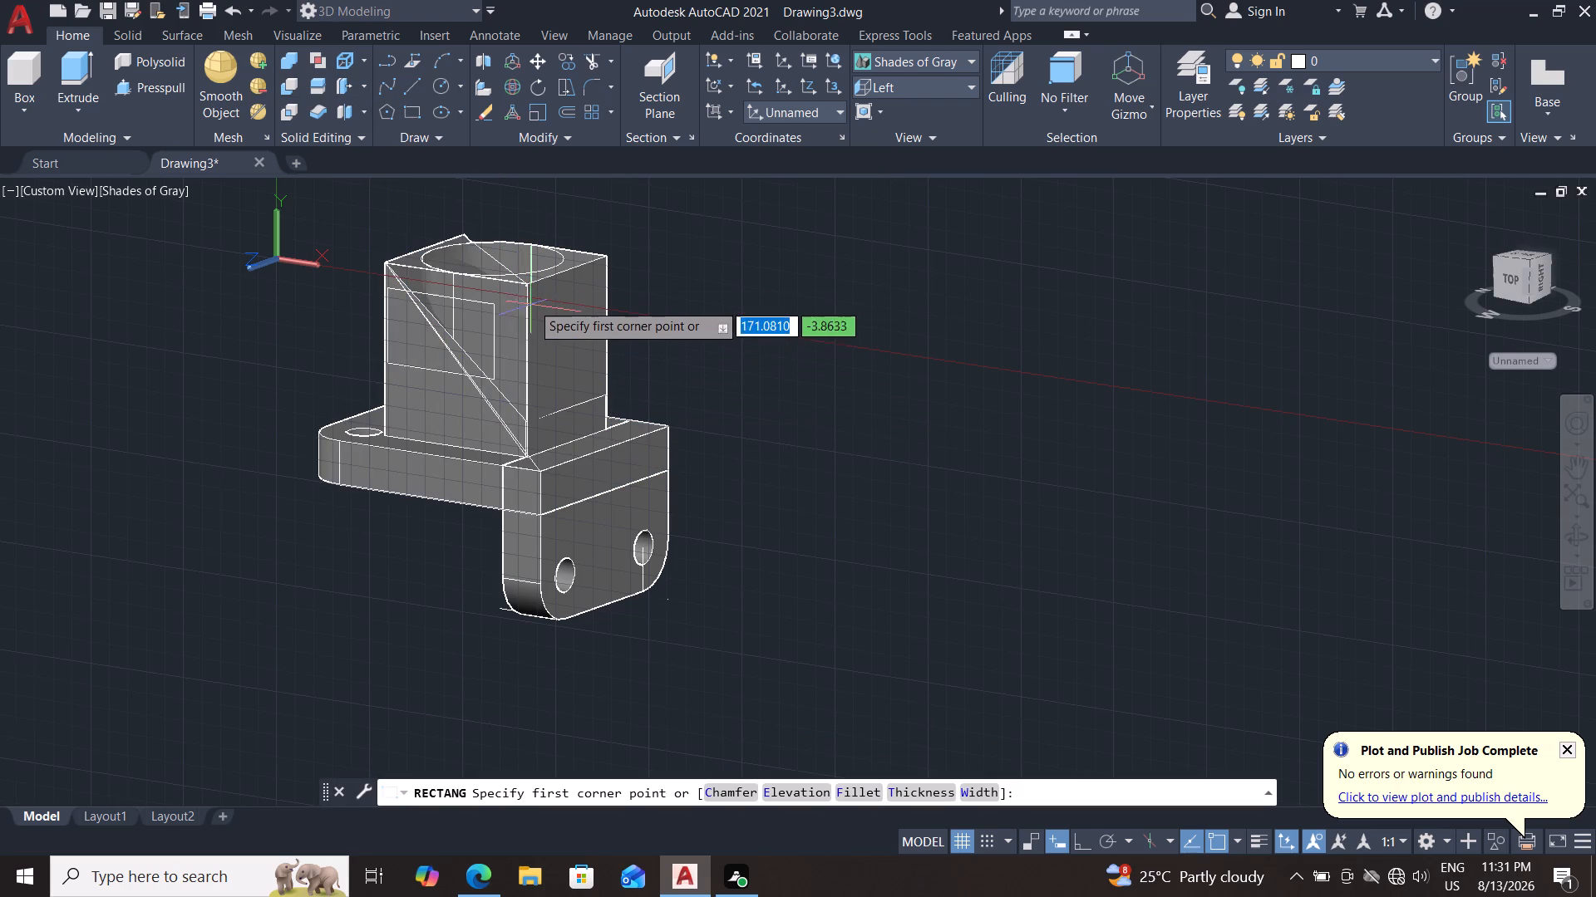
{"action": "left_click", "coordinate": [525, 285]}
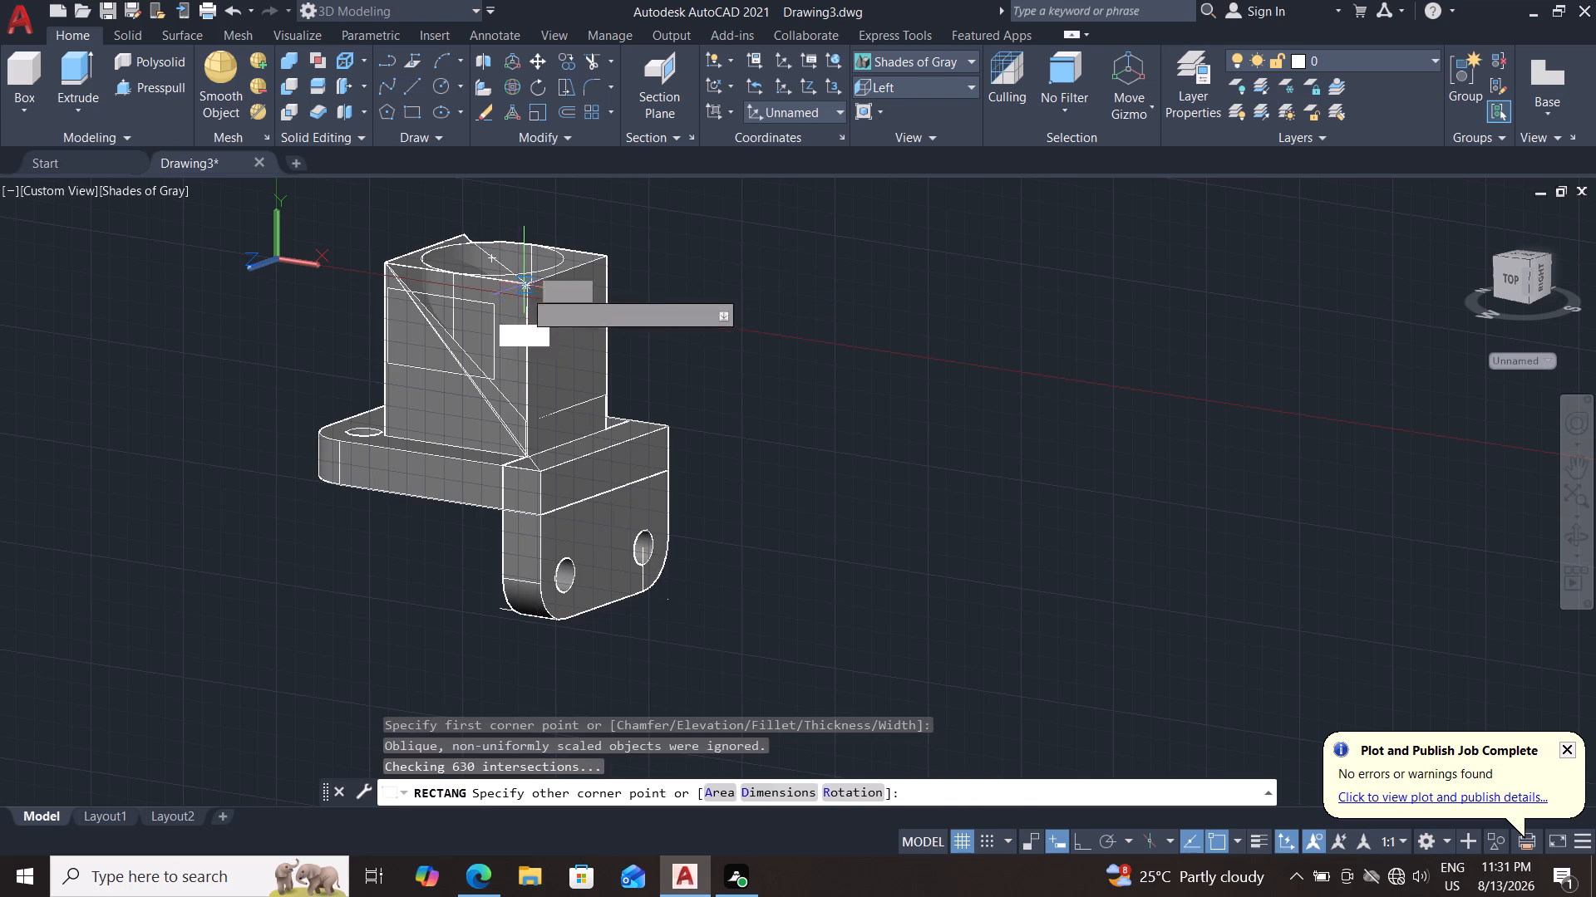
{"action": "left_click", "coordinate": [453, 344]}
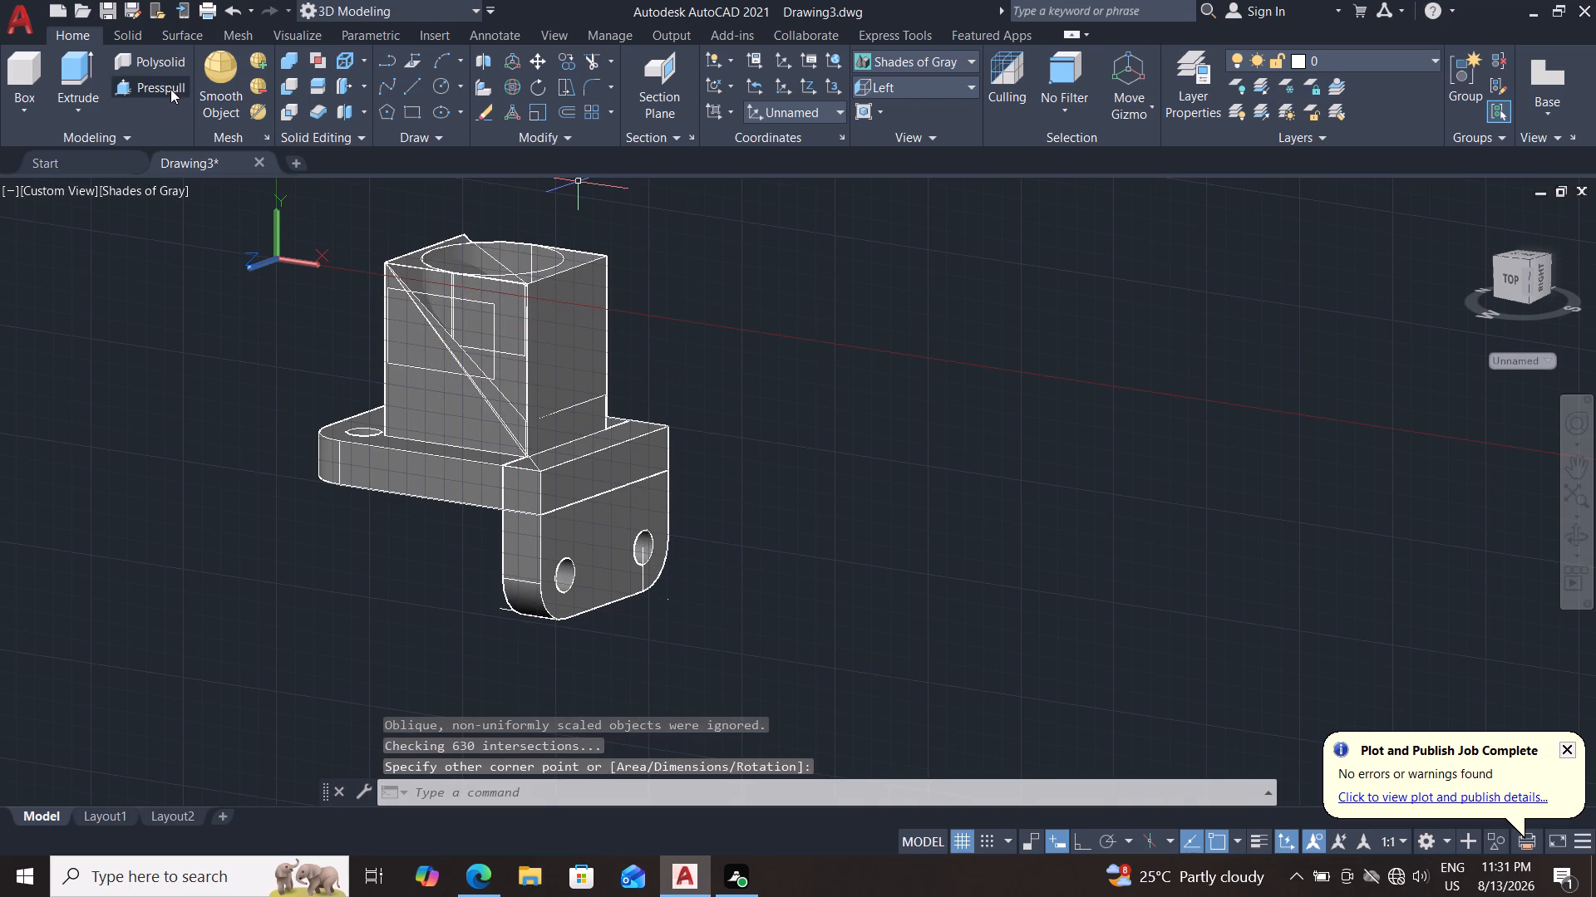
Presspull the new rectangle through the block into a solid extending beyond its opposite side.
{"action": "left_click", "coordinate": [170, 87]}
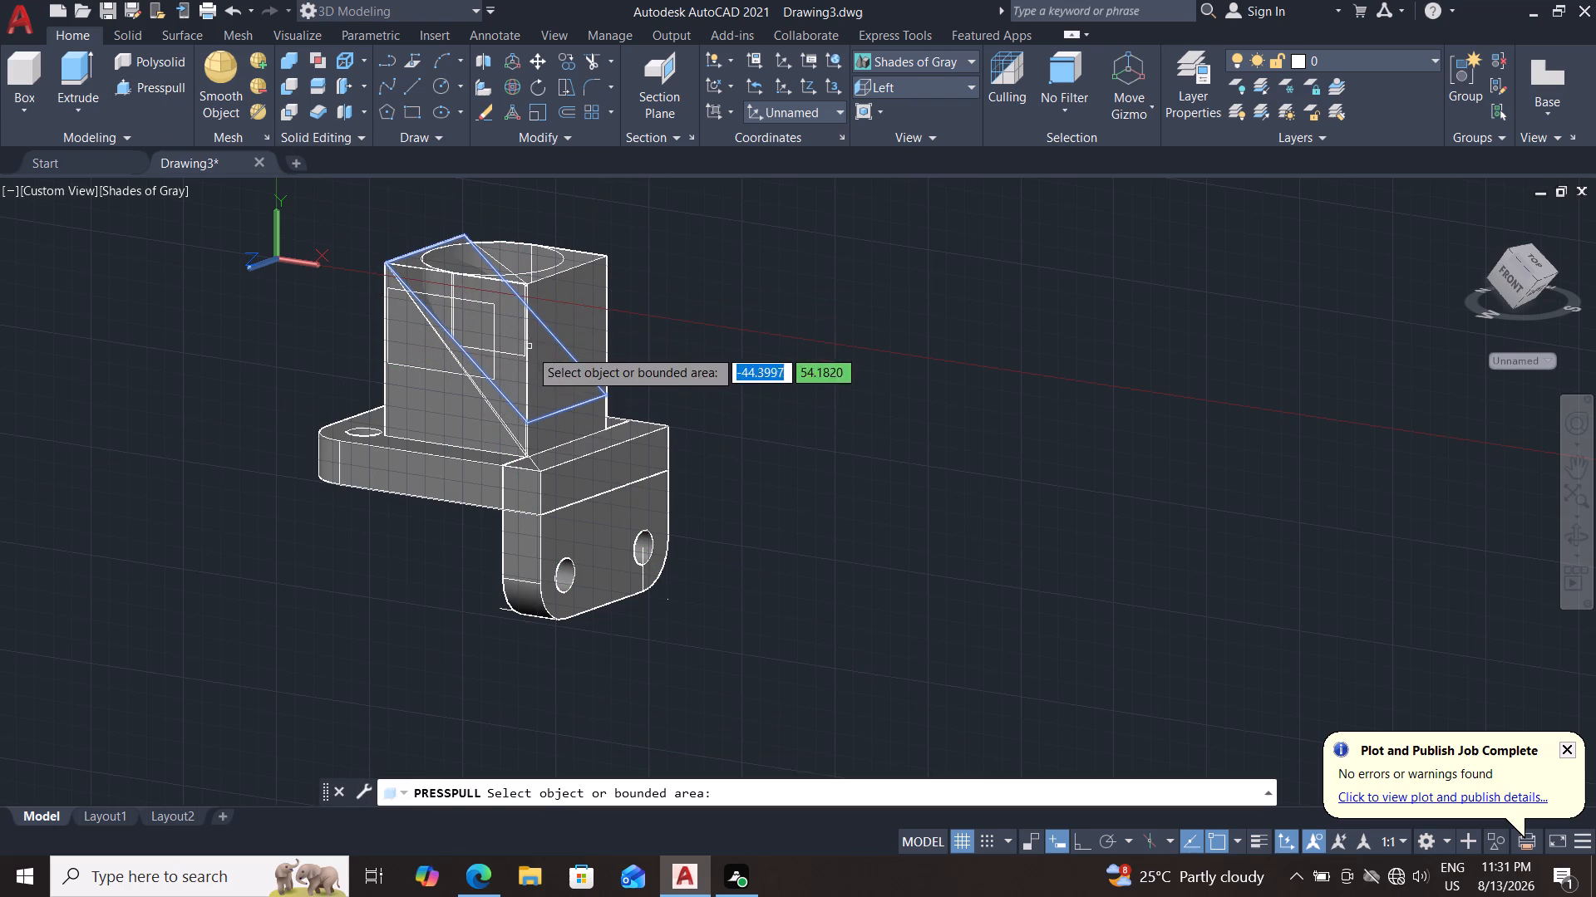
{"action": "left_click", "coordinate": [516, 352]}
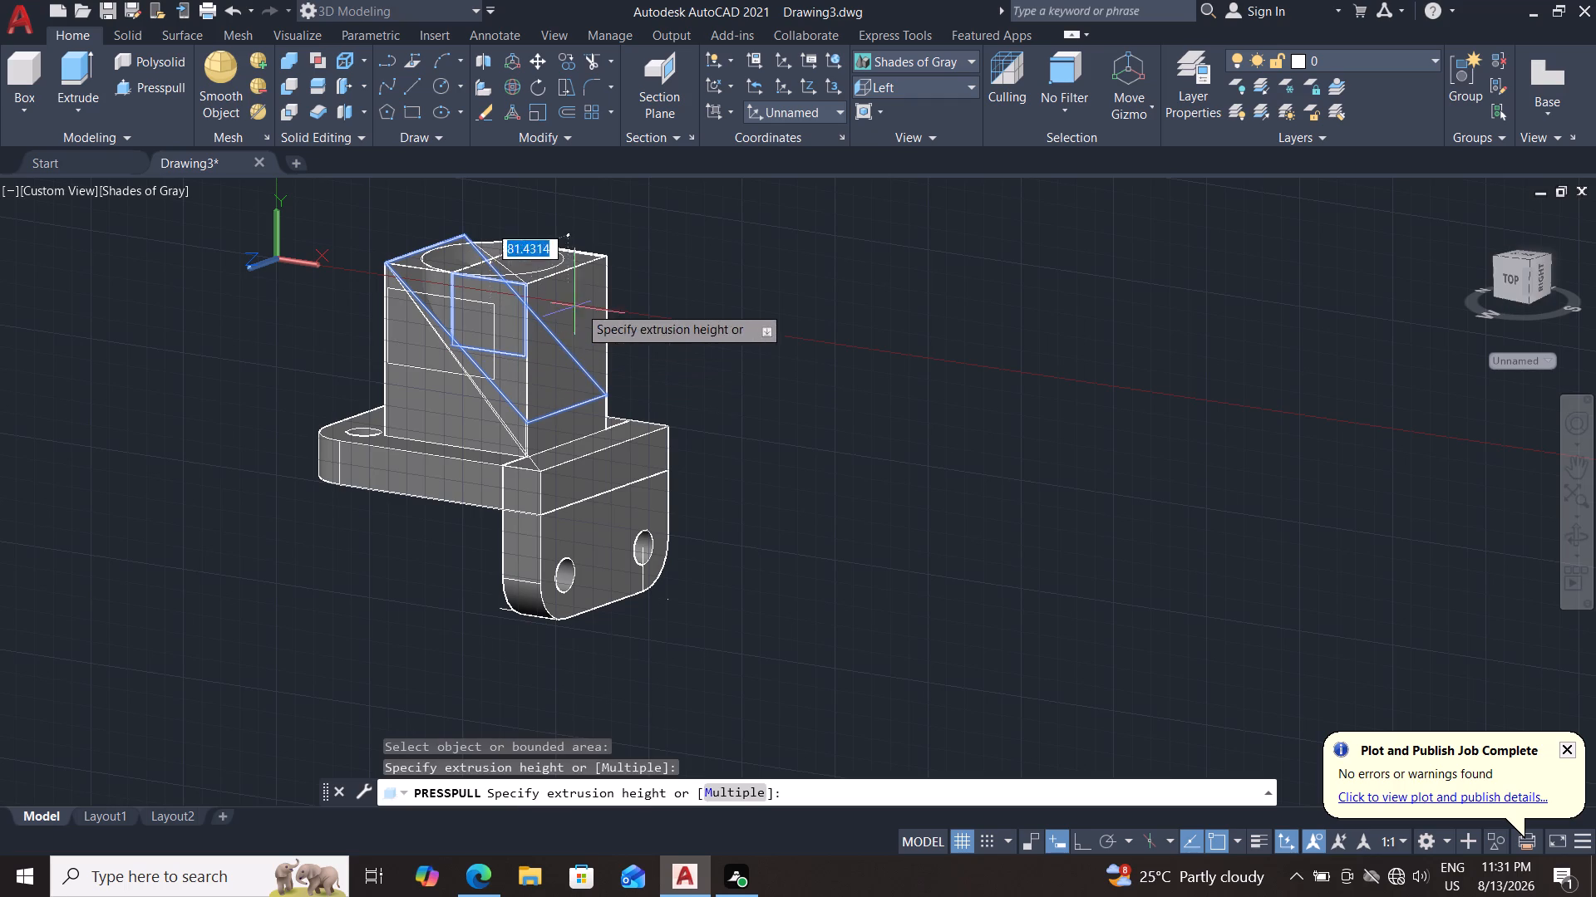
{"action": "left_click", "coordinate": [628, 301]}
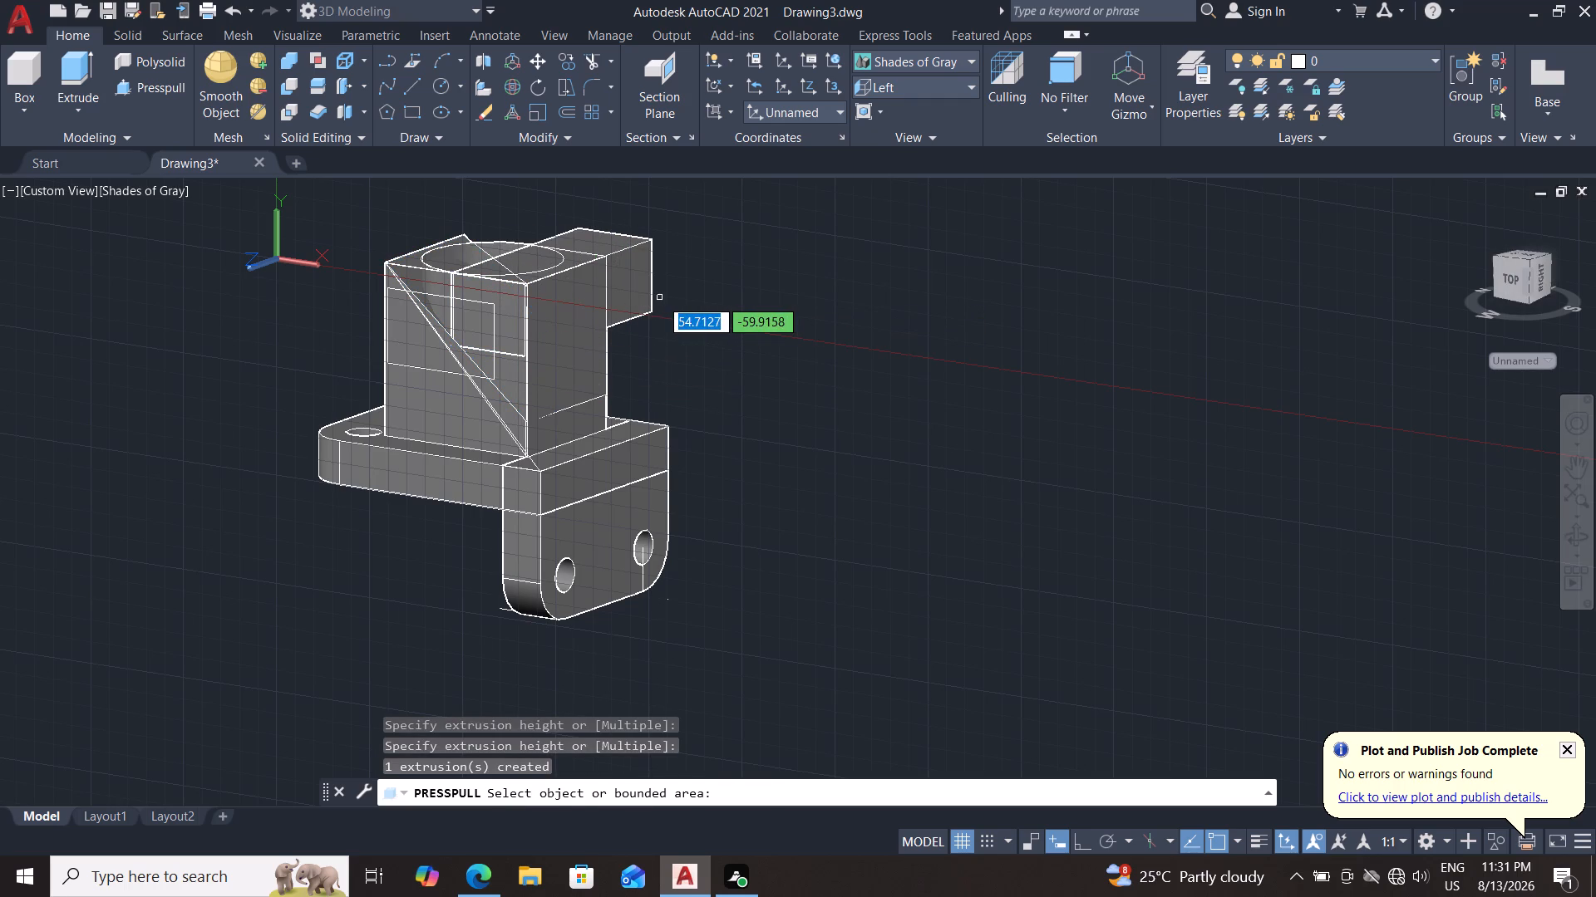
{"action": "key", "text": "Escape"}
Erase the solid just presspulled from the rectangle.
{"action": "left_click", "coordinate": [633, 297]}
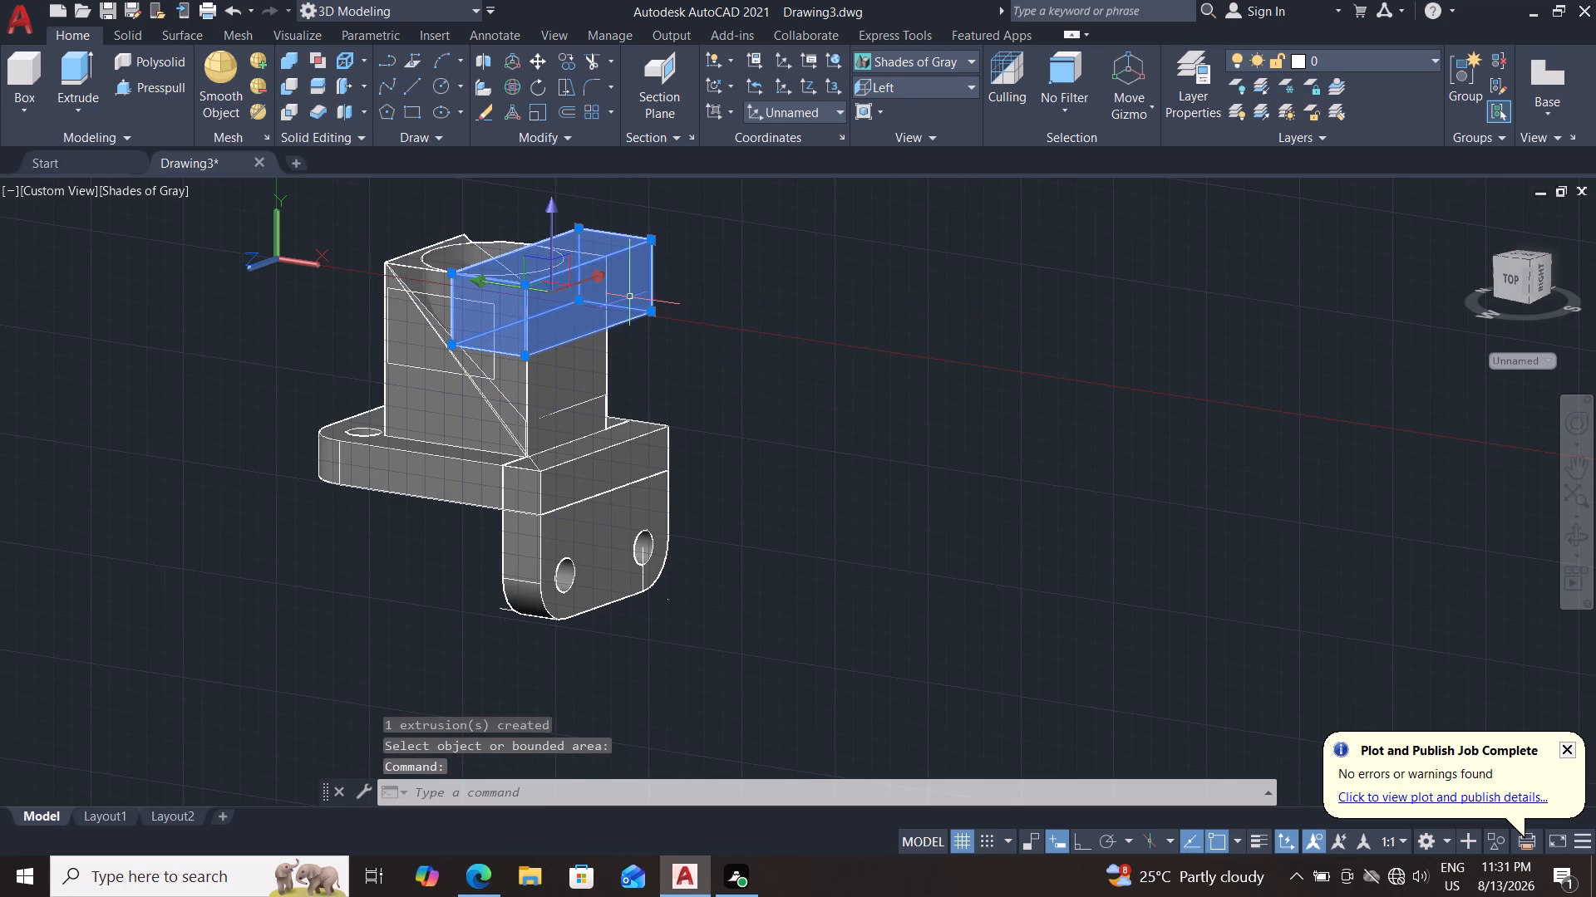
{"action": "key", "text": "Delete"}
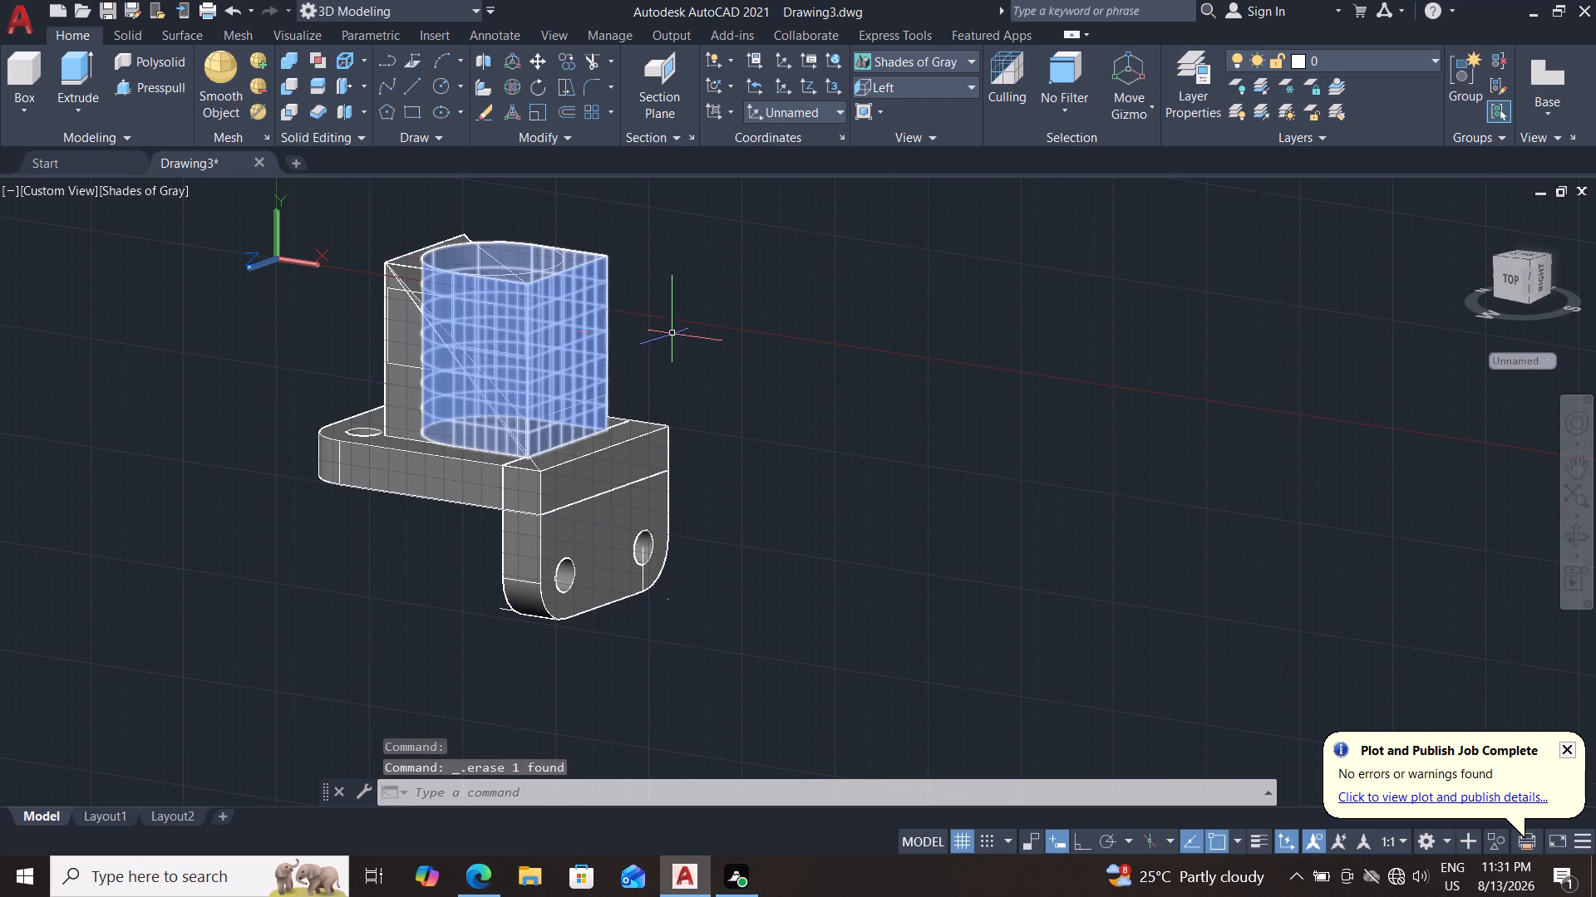
Switch the model to the Right view.
{"action": "middle_click_drag", "start_coordinate": [681, 337], "coordinate": [353, 365], "text": "shift"}
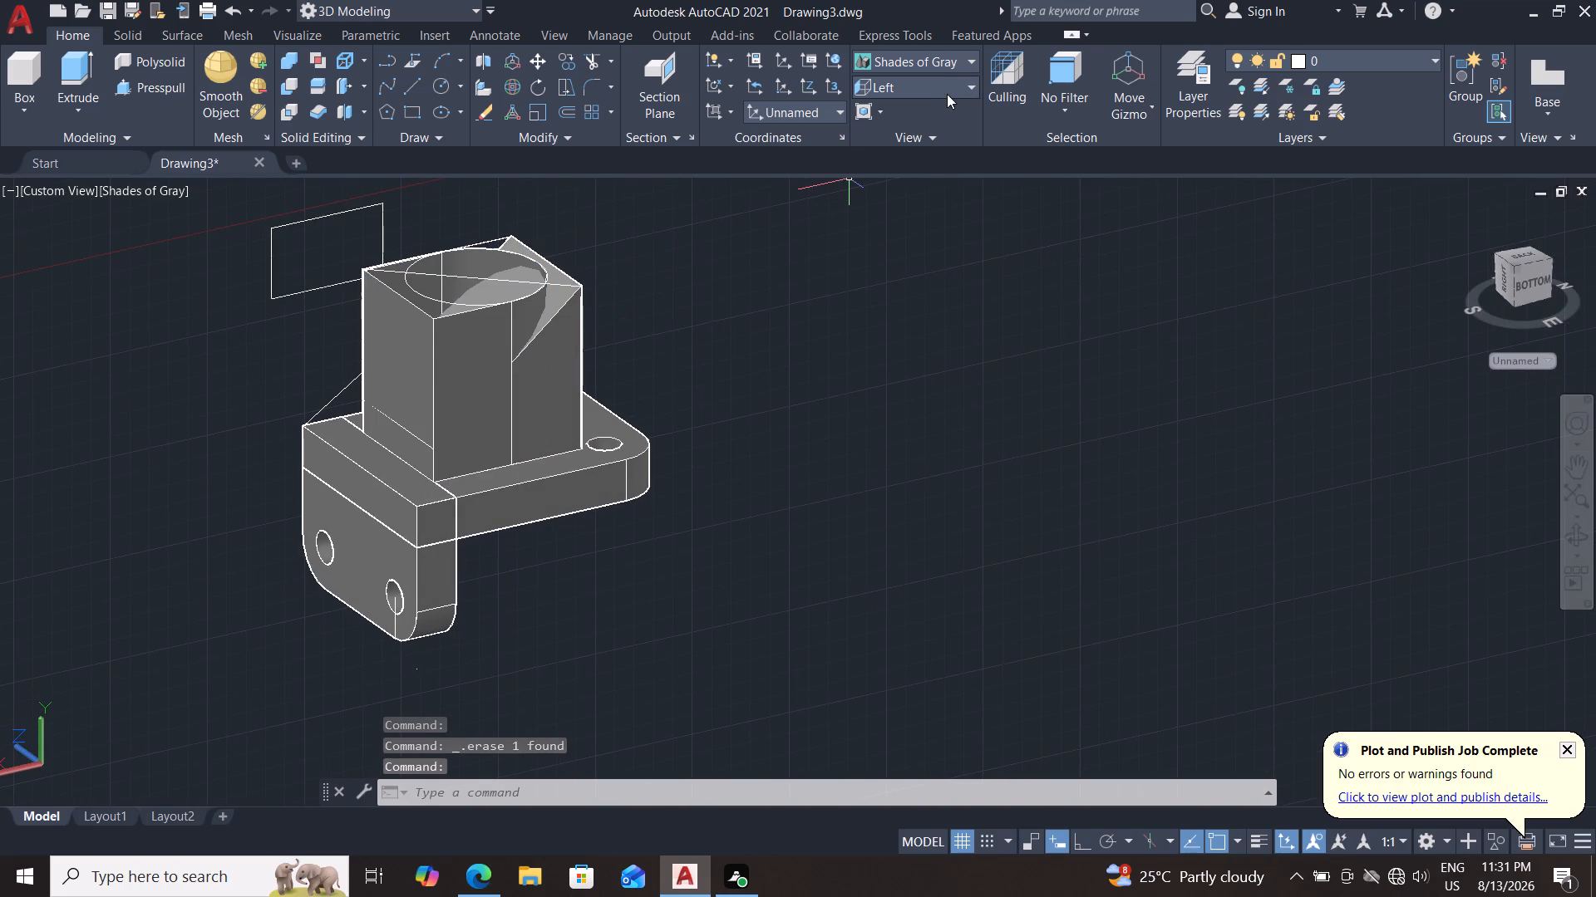
{"action": "left_click", "coordinate": [948, 84]}
{"action": "left_click", "coordinate": [914, 163]}
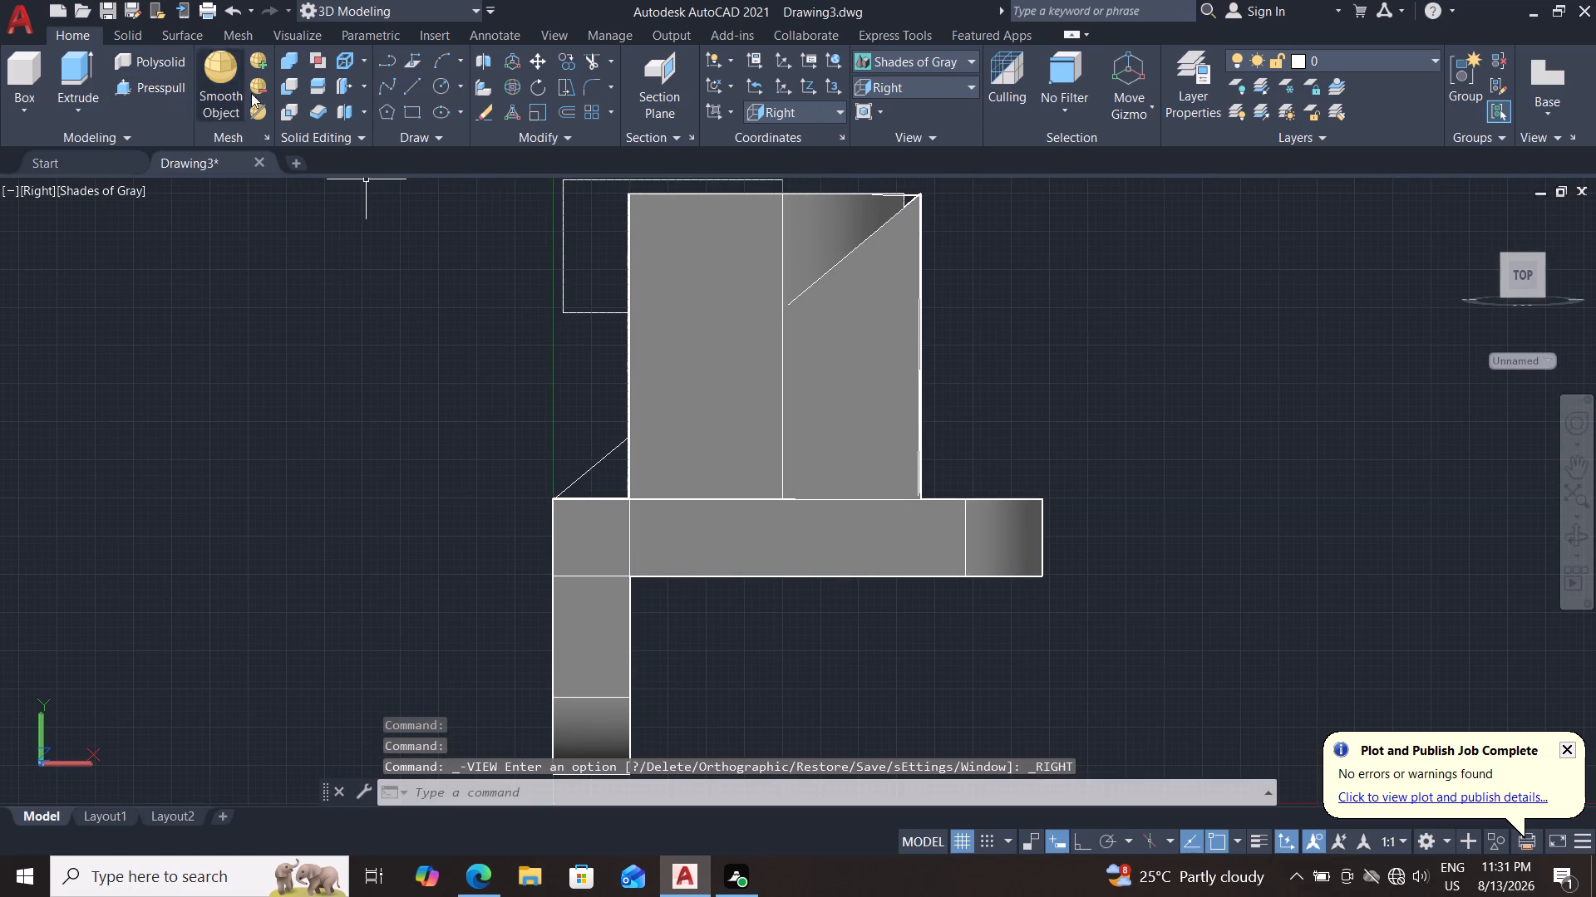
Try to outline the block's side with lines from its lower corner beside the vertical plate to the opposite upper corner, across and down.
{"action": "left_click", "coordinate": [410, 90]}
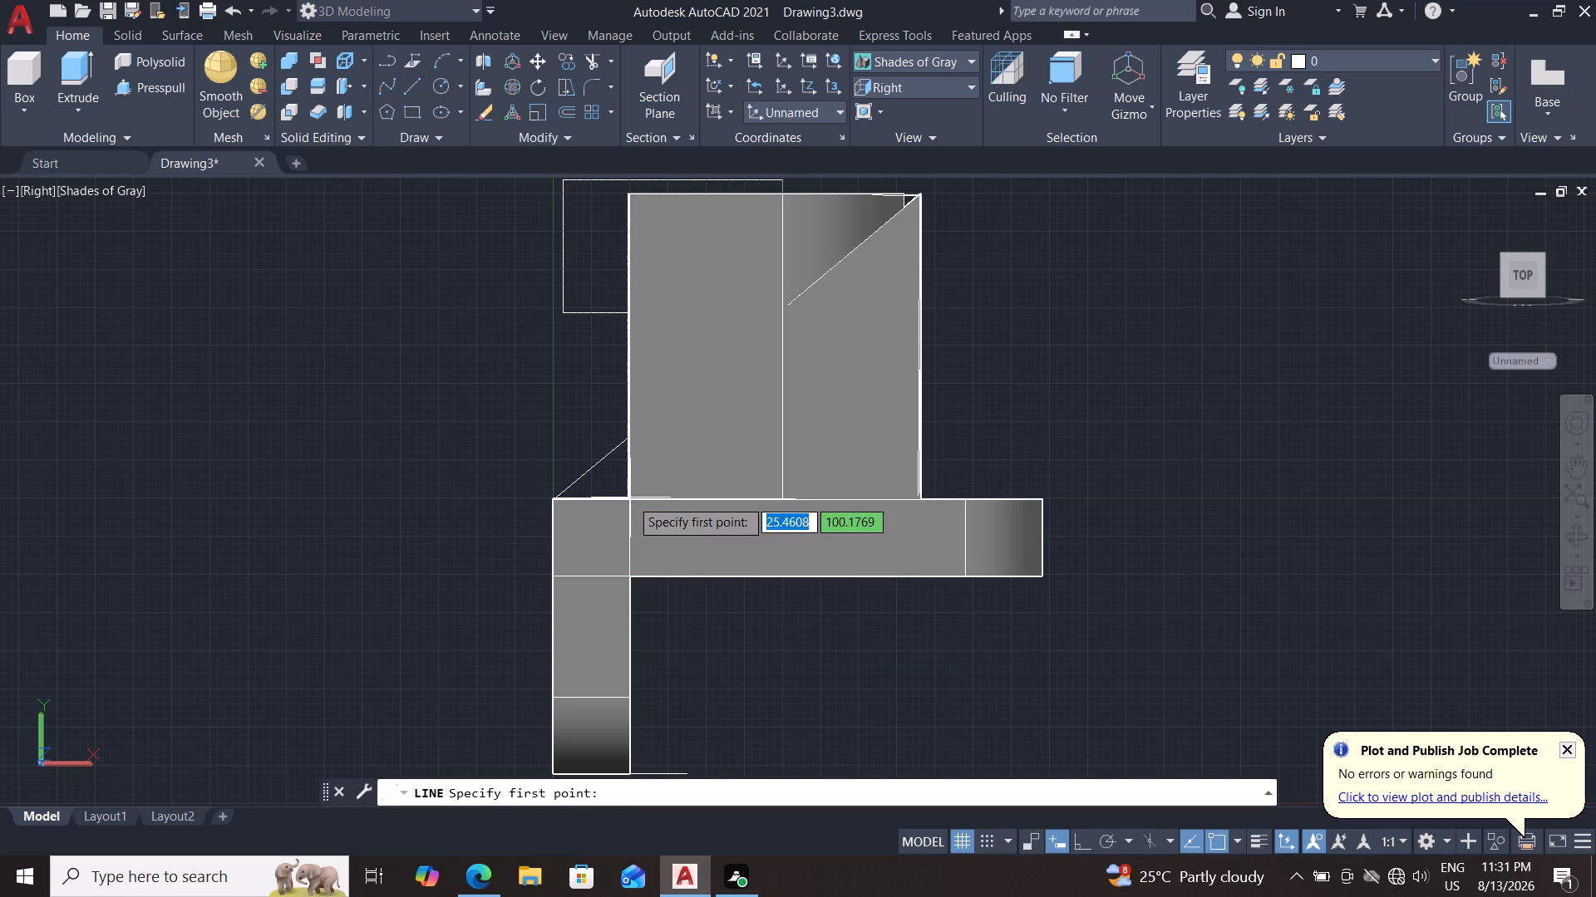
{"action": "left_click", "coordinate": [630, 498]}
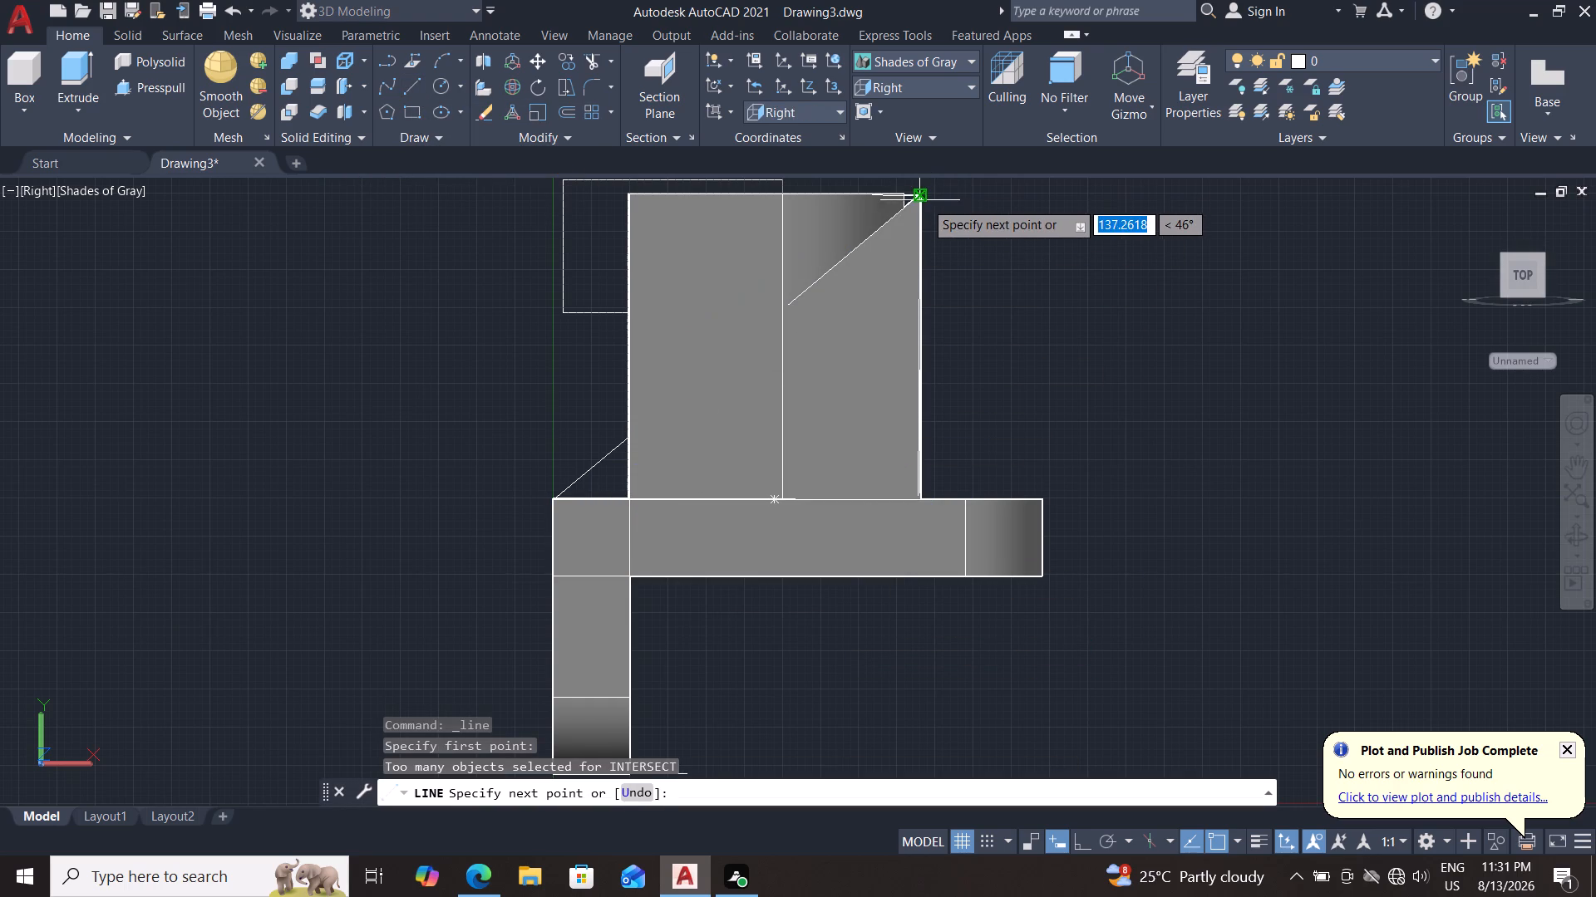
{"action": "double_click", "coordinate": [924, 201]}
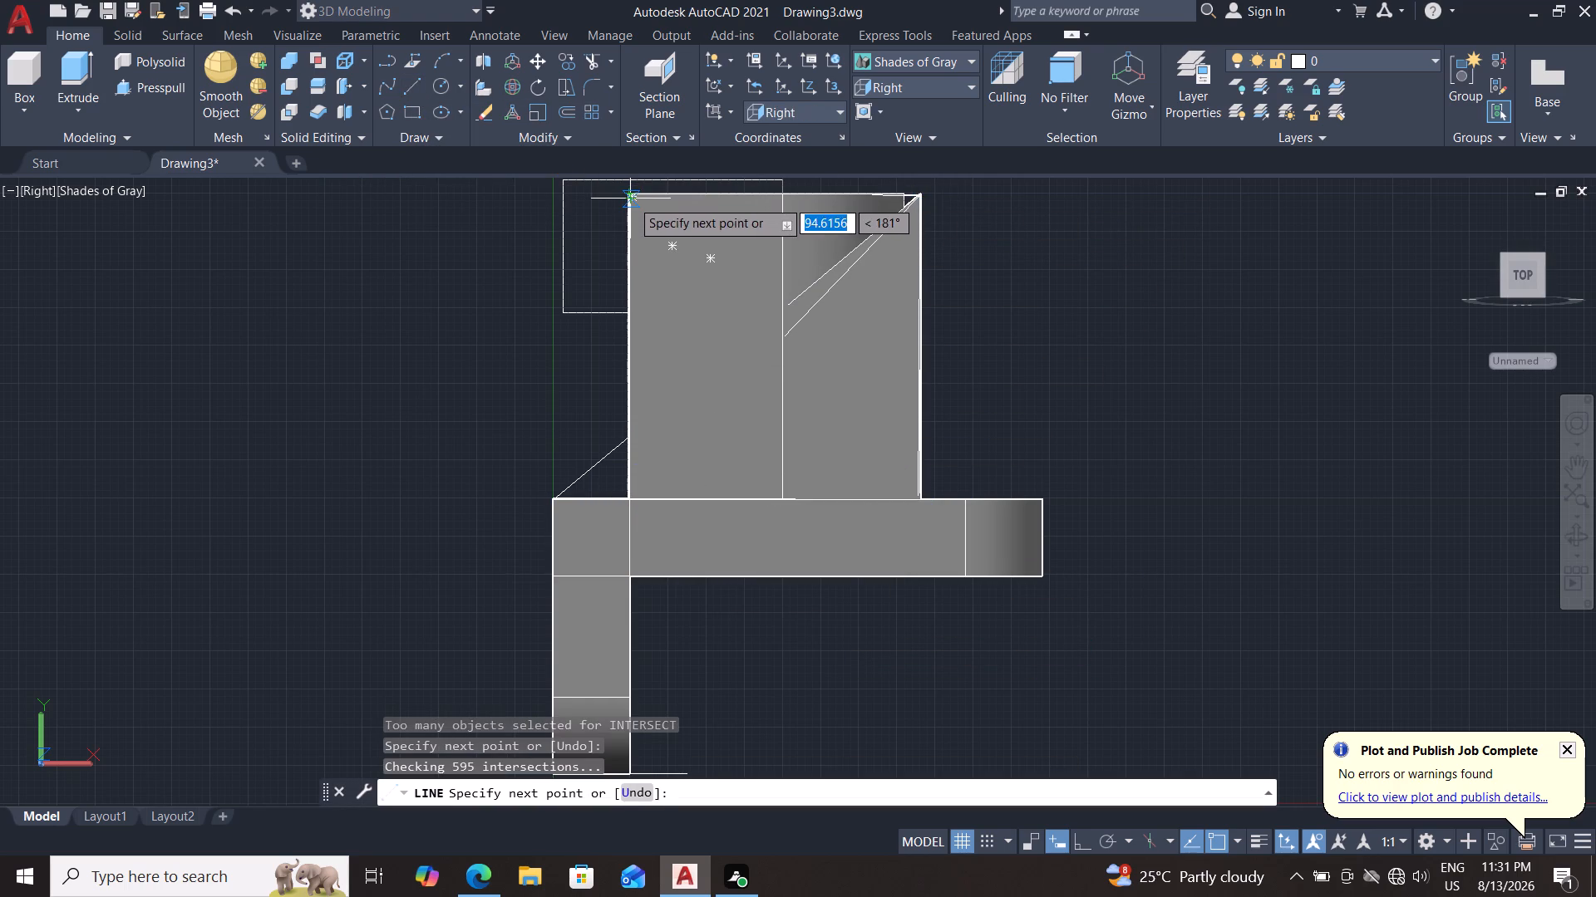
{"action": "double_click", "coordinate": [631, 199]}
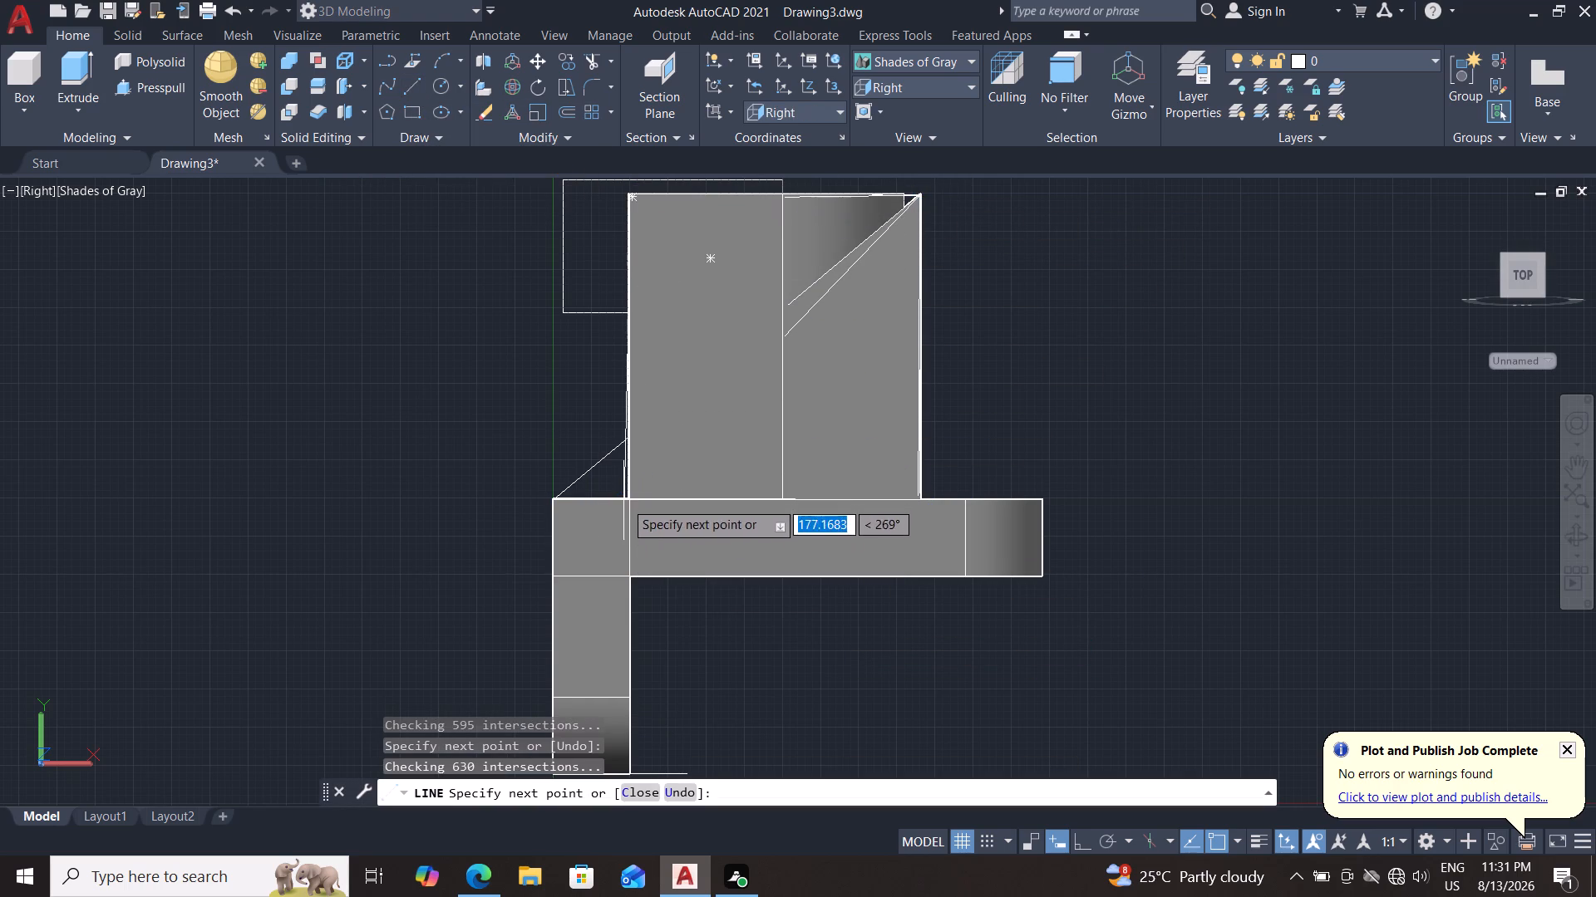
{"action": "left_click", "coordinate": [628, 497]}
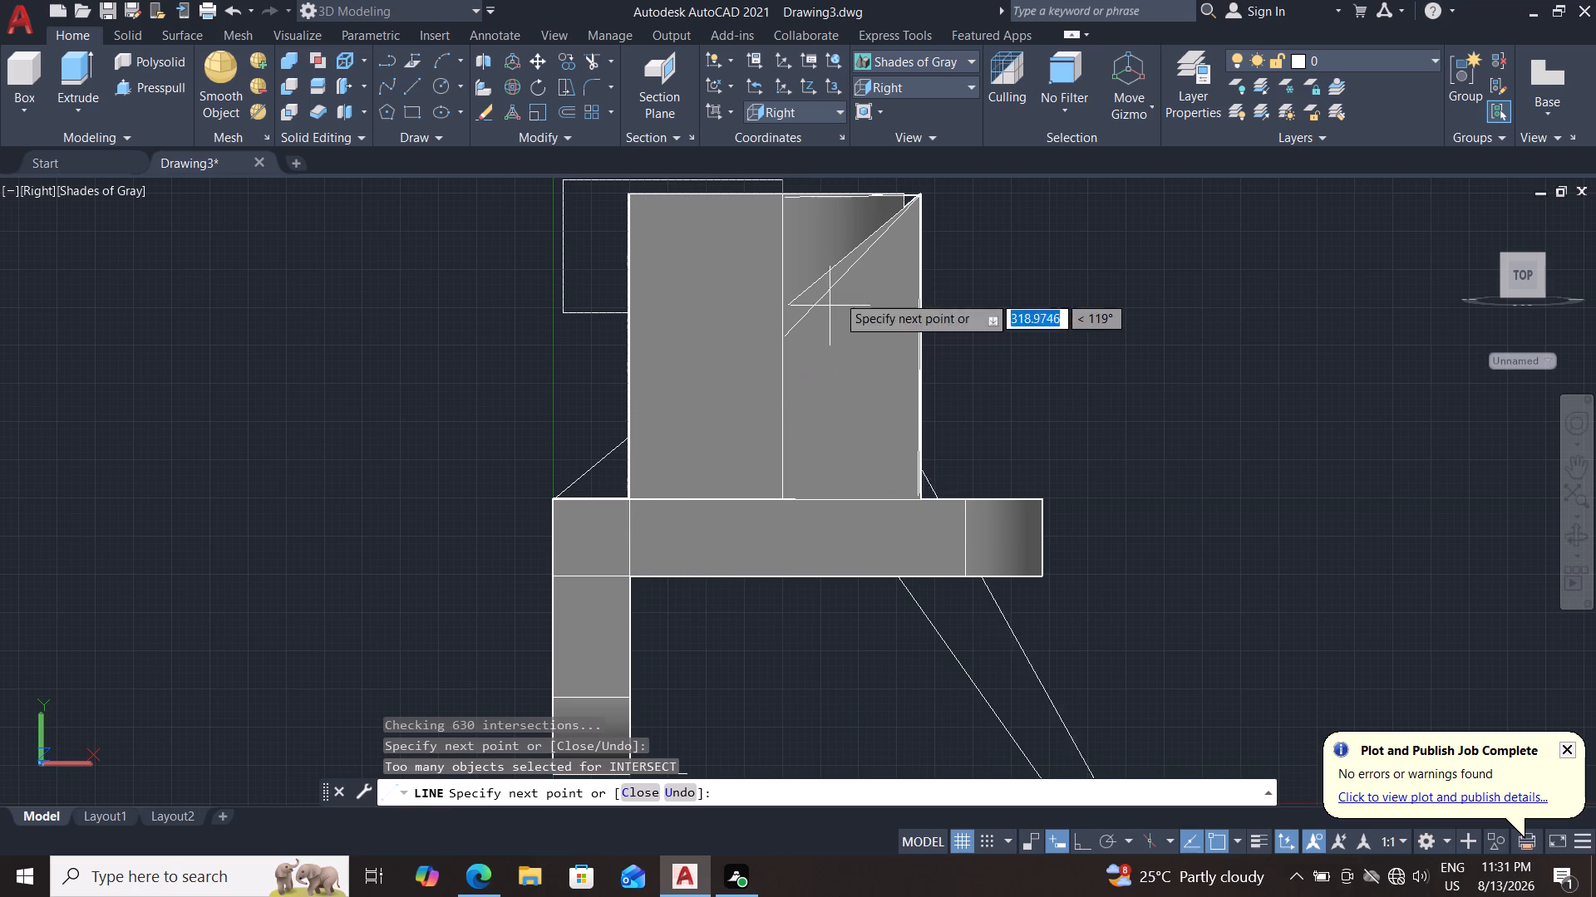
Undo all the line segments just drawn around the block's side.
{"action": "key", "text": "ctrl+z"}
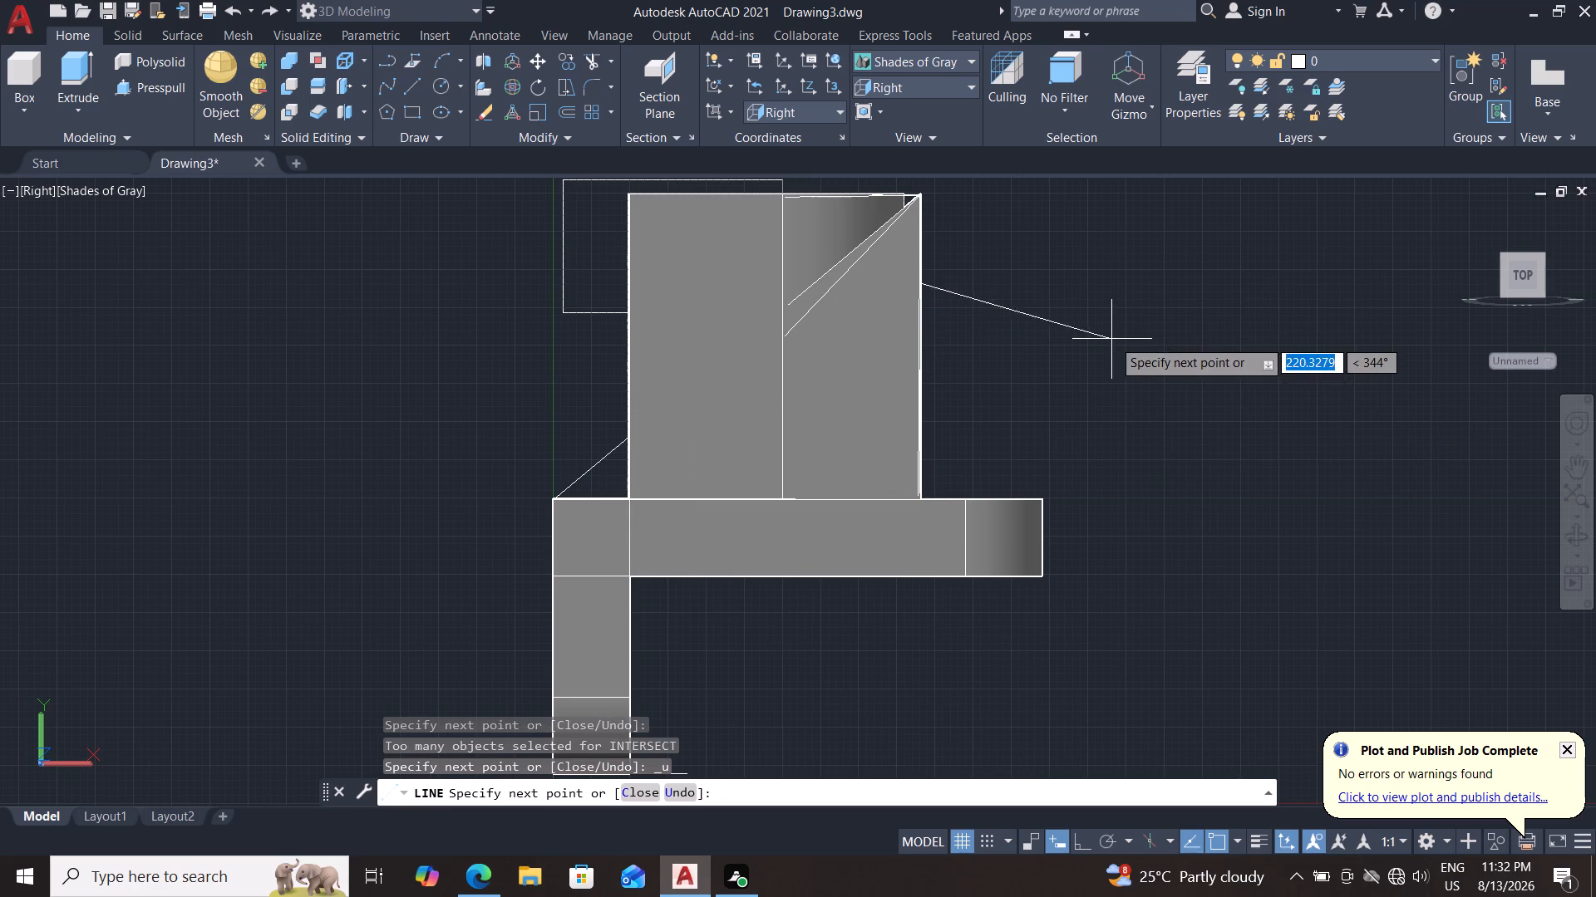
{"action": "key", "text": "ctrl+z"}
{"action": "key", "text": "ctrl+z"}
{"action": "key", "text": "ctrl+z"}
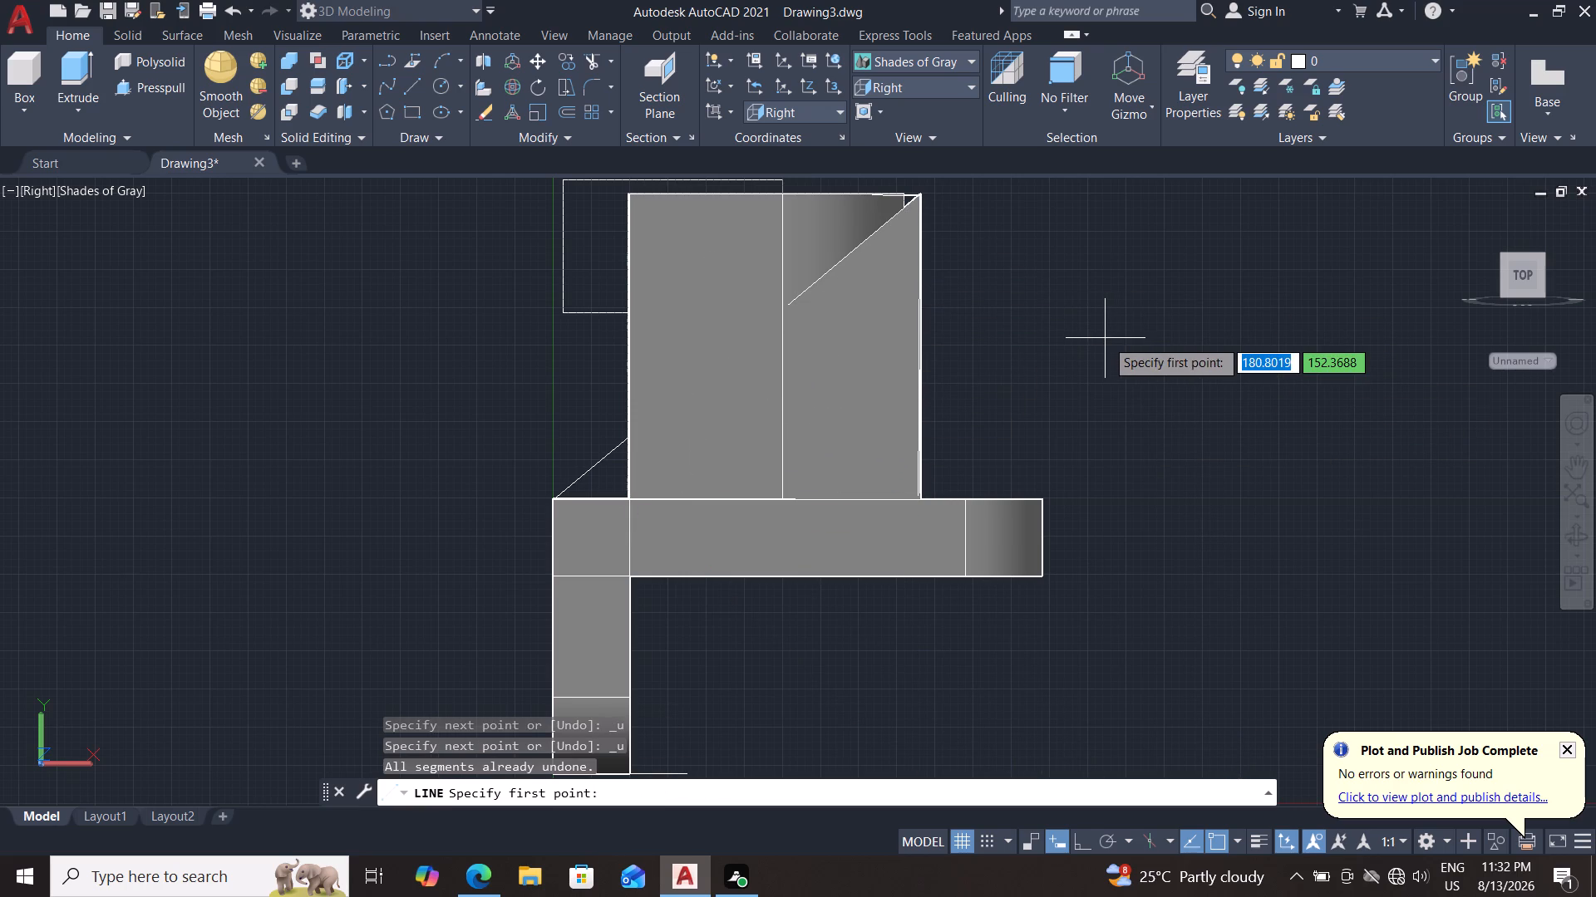
Draw a rectangle about 70 wide and just over 40 high, from the existing rectangle's outer upper corner to the sloped line's lower end.
{"action": "left_click", "coordinate": [411, 115]}
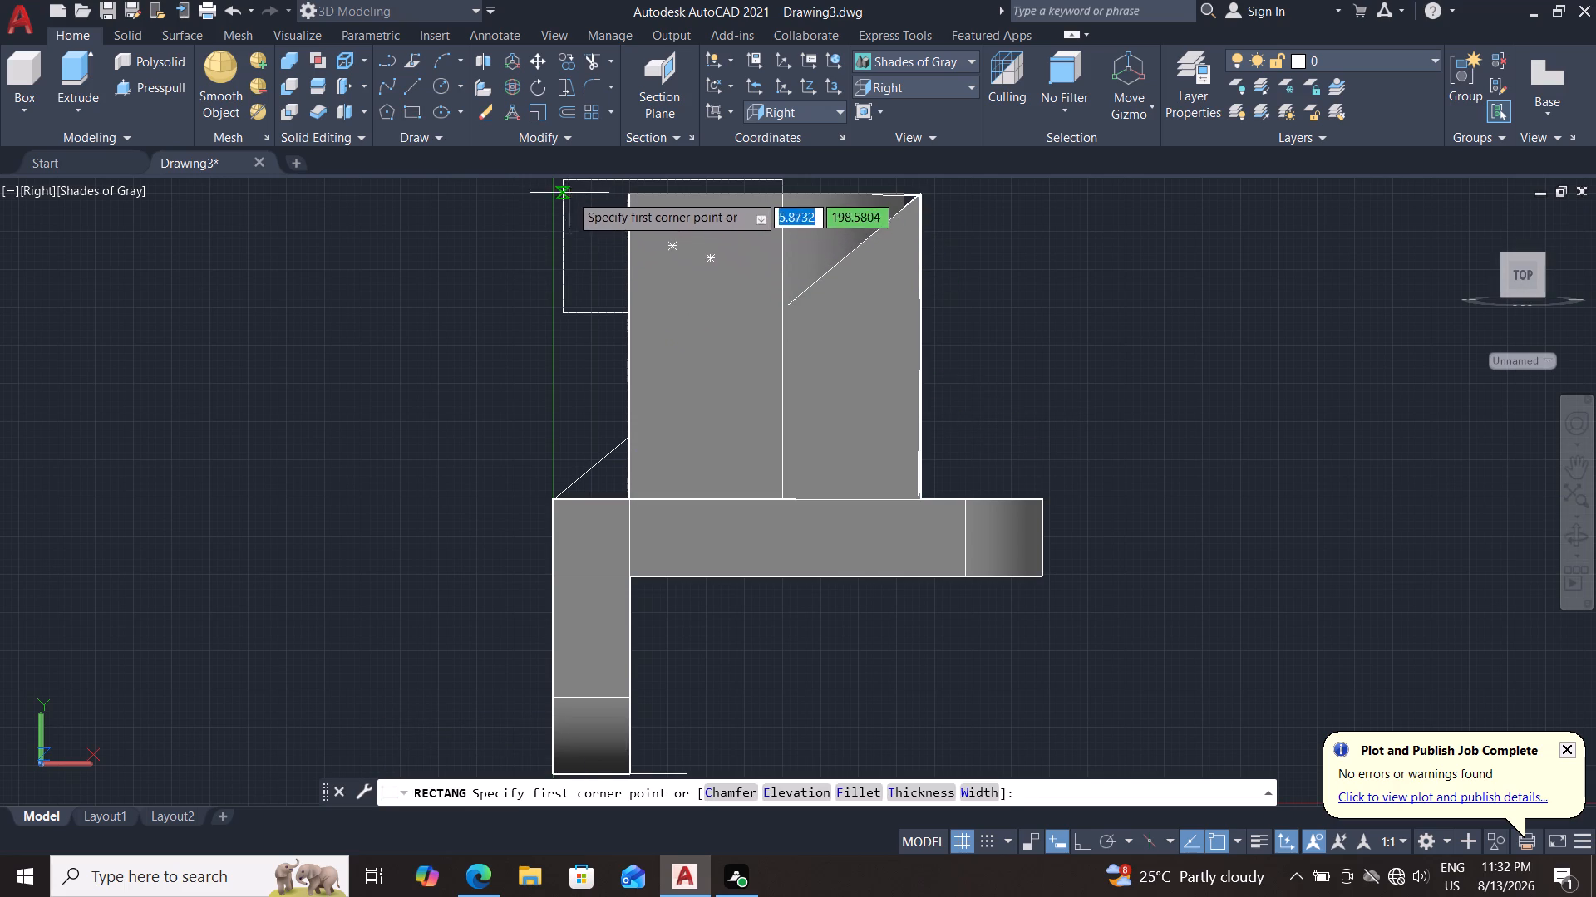
{"action": "double_click", "coordinate": [566, 182]}
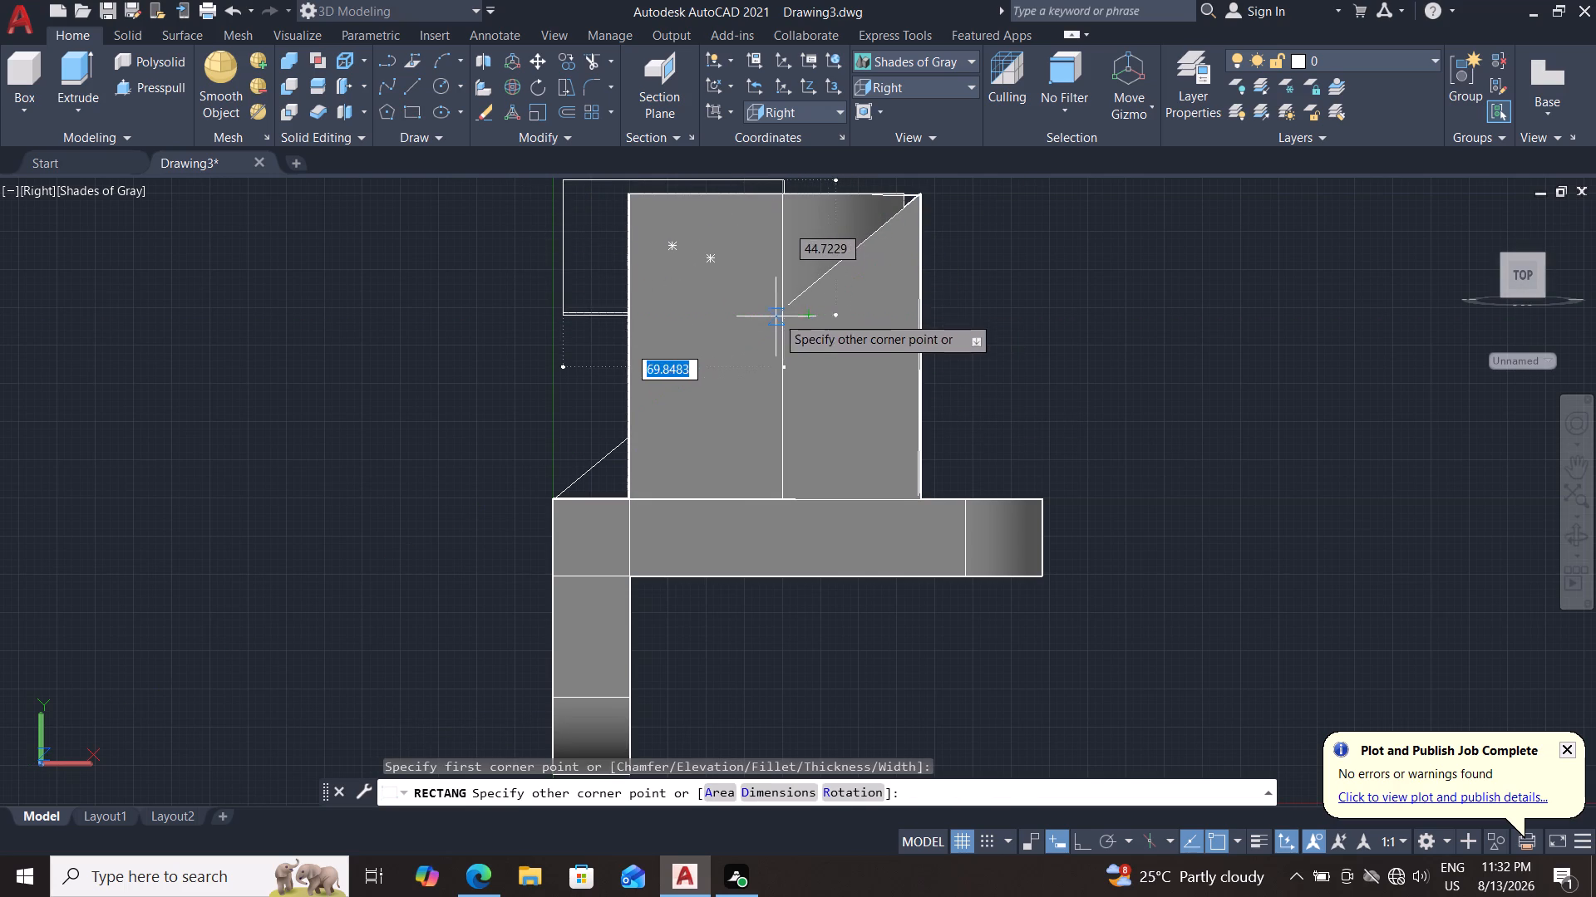
{"action": "left_click", "coordinate": [787, 310]}
{"action": "key", "text": "Escape"}
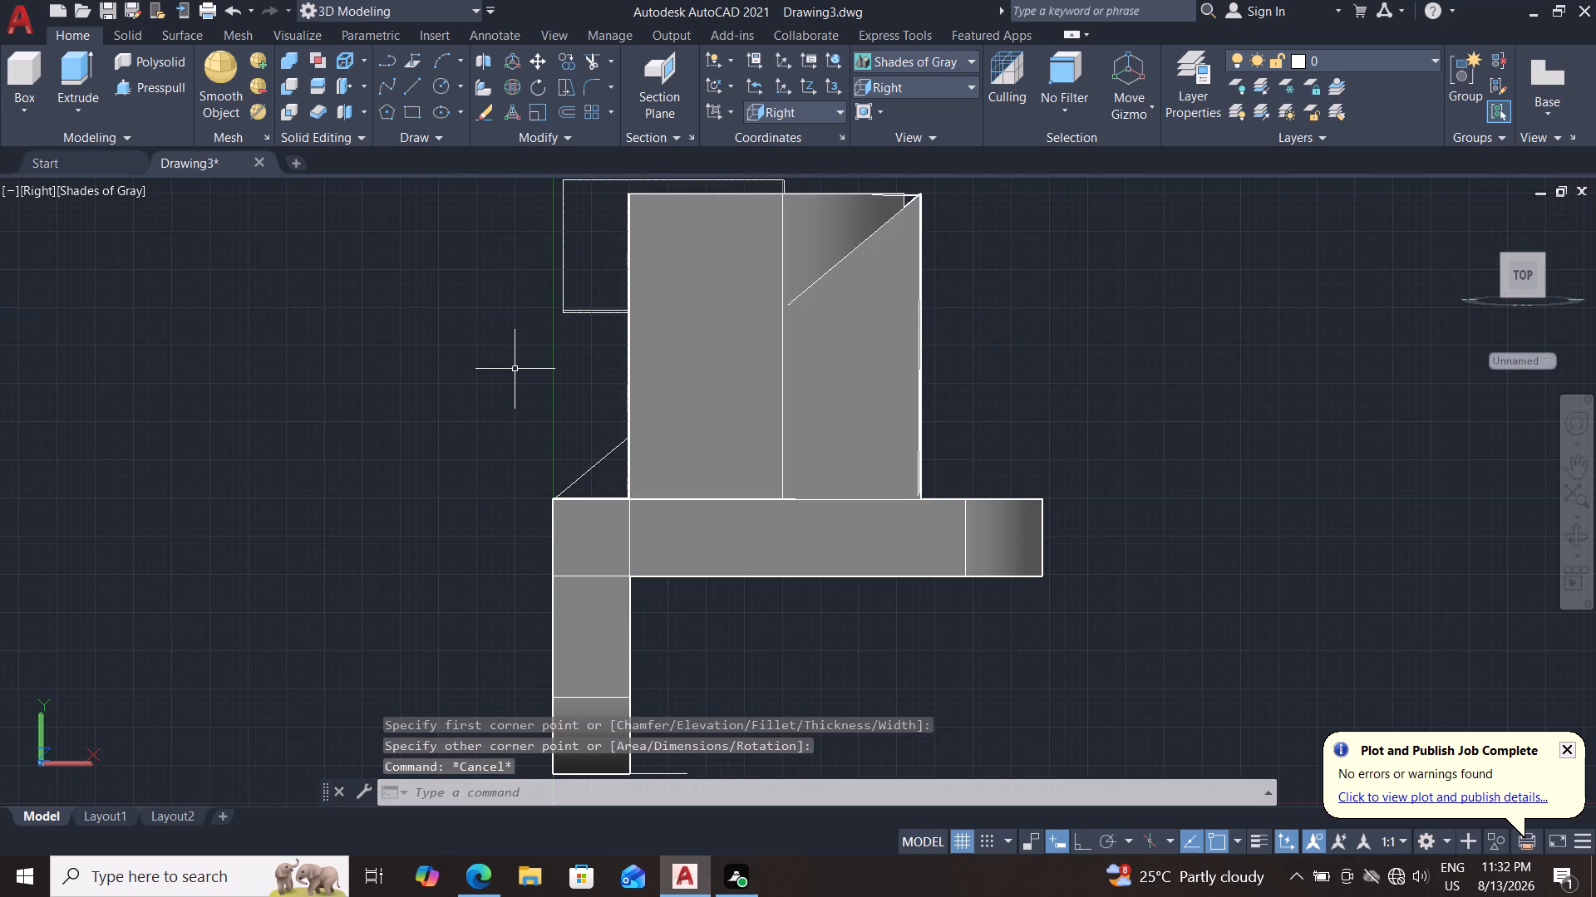
{"action": "middle_click_drag", "start_coordinate": [515, 370], "coordinate": [572, 403], "text": "shift"}
{"action": "scroll", "coordinate": [572, 403], "scroll_direction": "up", "scroll_amount": 2, "text": "shift"}
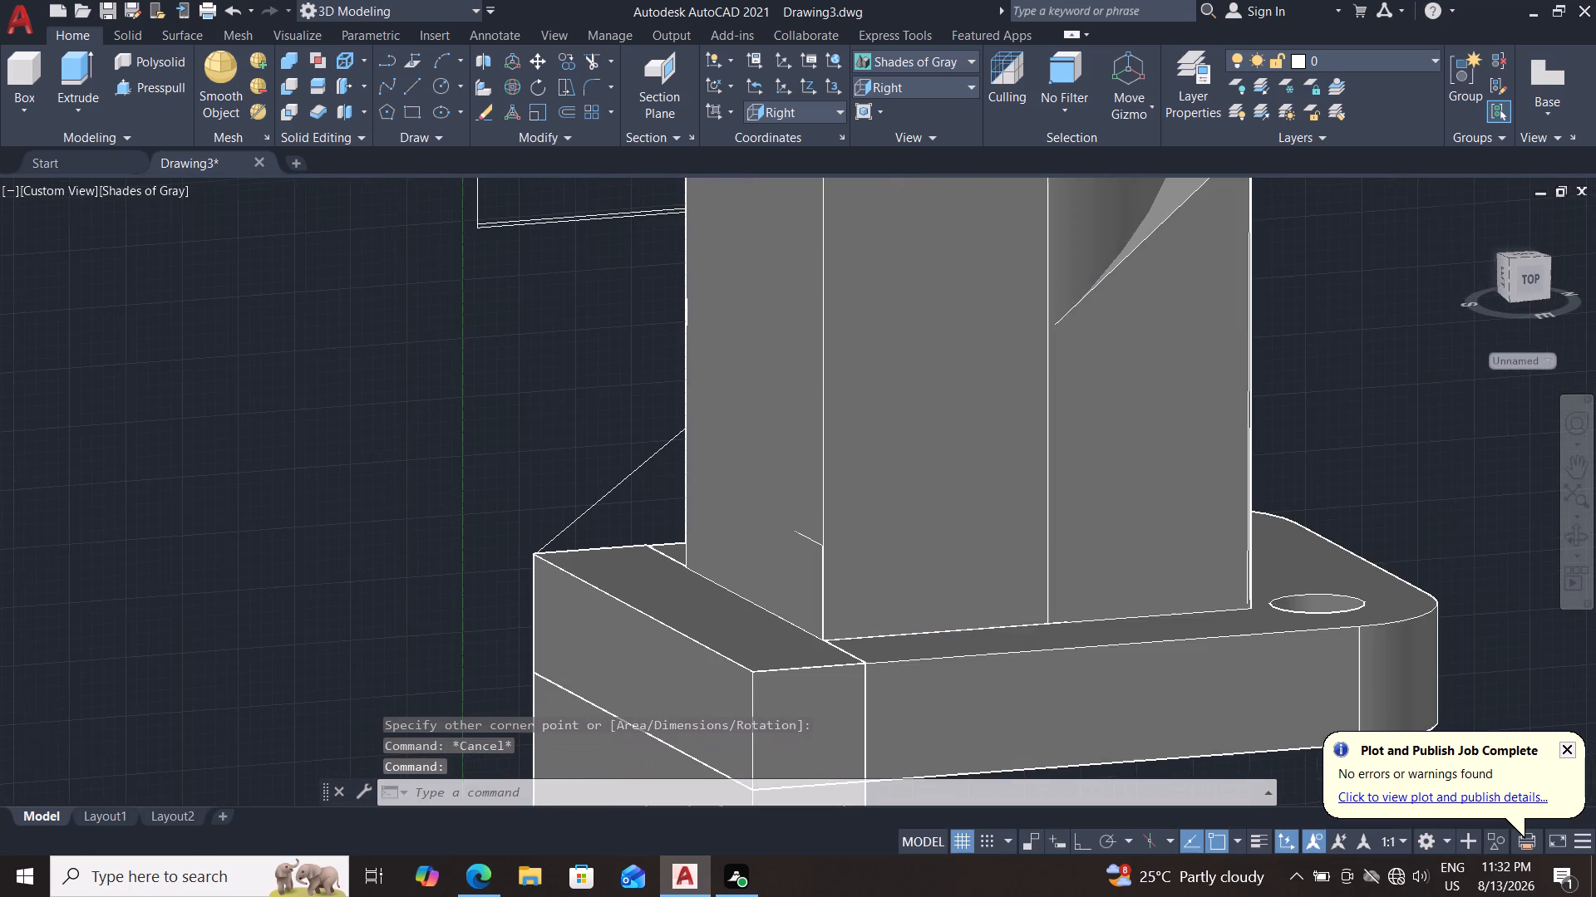
Delete the separate tall solid with the rounded side that stands over the sloped block.
{"action": "scroll", "coordinate": [571, 399], "scroll_direction": "up", "scroll_amount": 1}
{"action": "scroll", "coordinate": [571, 399], "scroll_direction": "down", "scroll_amount": 4}
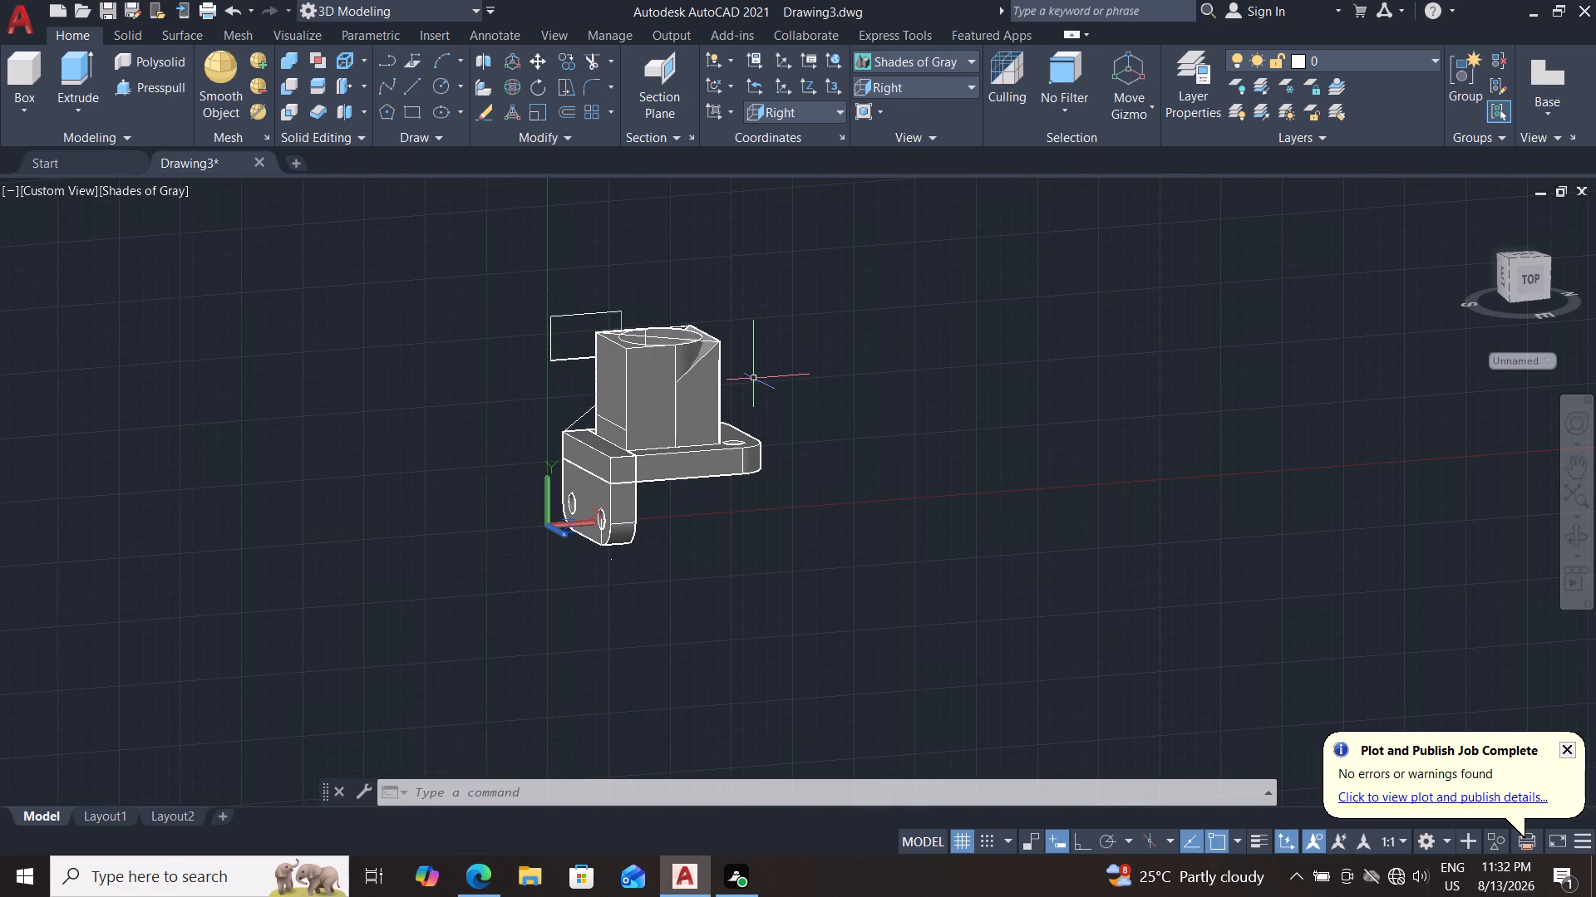
{"action": "middle_click_drag", "start_coordinate": [754, 379], "coordinate": [722, 355]}
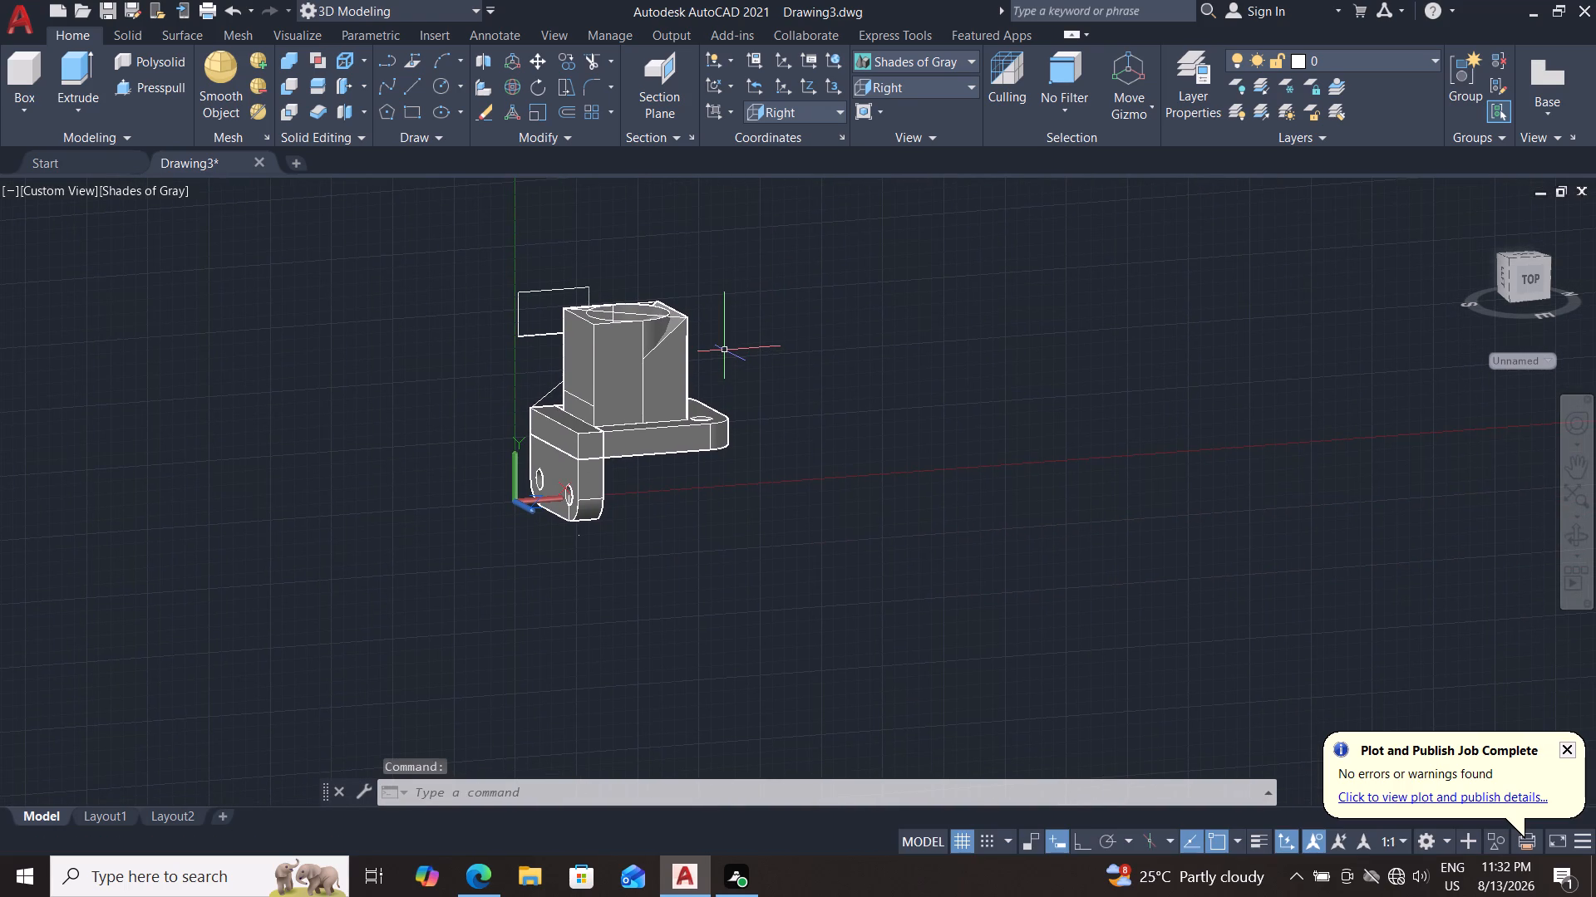
{"action": "middle_click_drag", "start_coordinate": [741, 324], "coordinate": [733, 404], "text": "shift"}
{"action": "scroll", "coordinate": [734, 403], "scroll_direction": "down", "scroll_amount": 1}
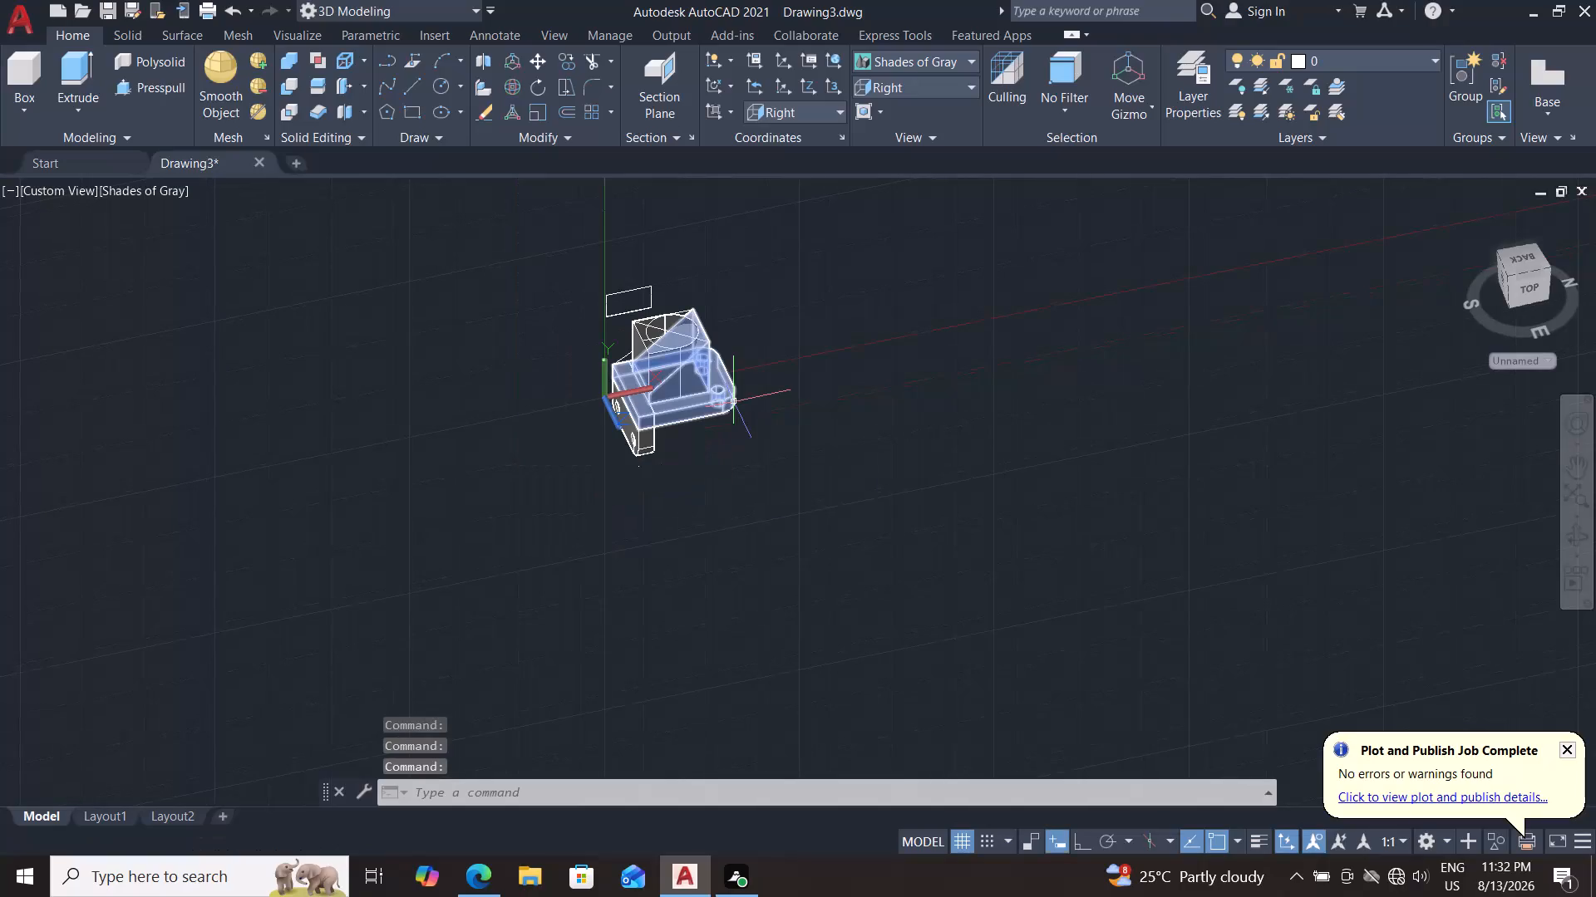
{"action": "scroll", "coordinate": [777, 353], "scroll_direction": "down", "scroll_amount": 1, "text": "shift"}
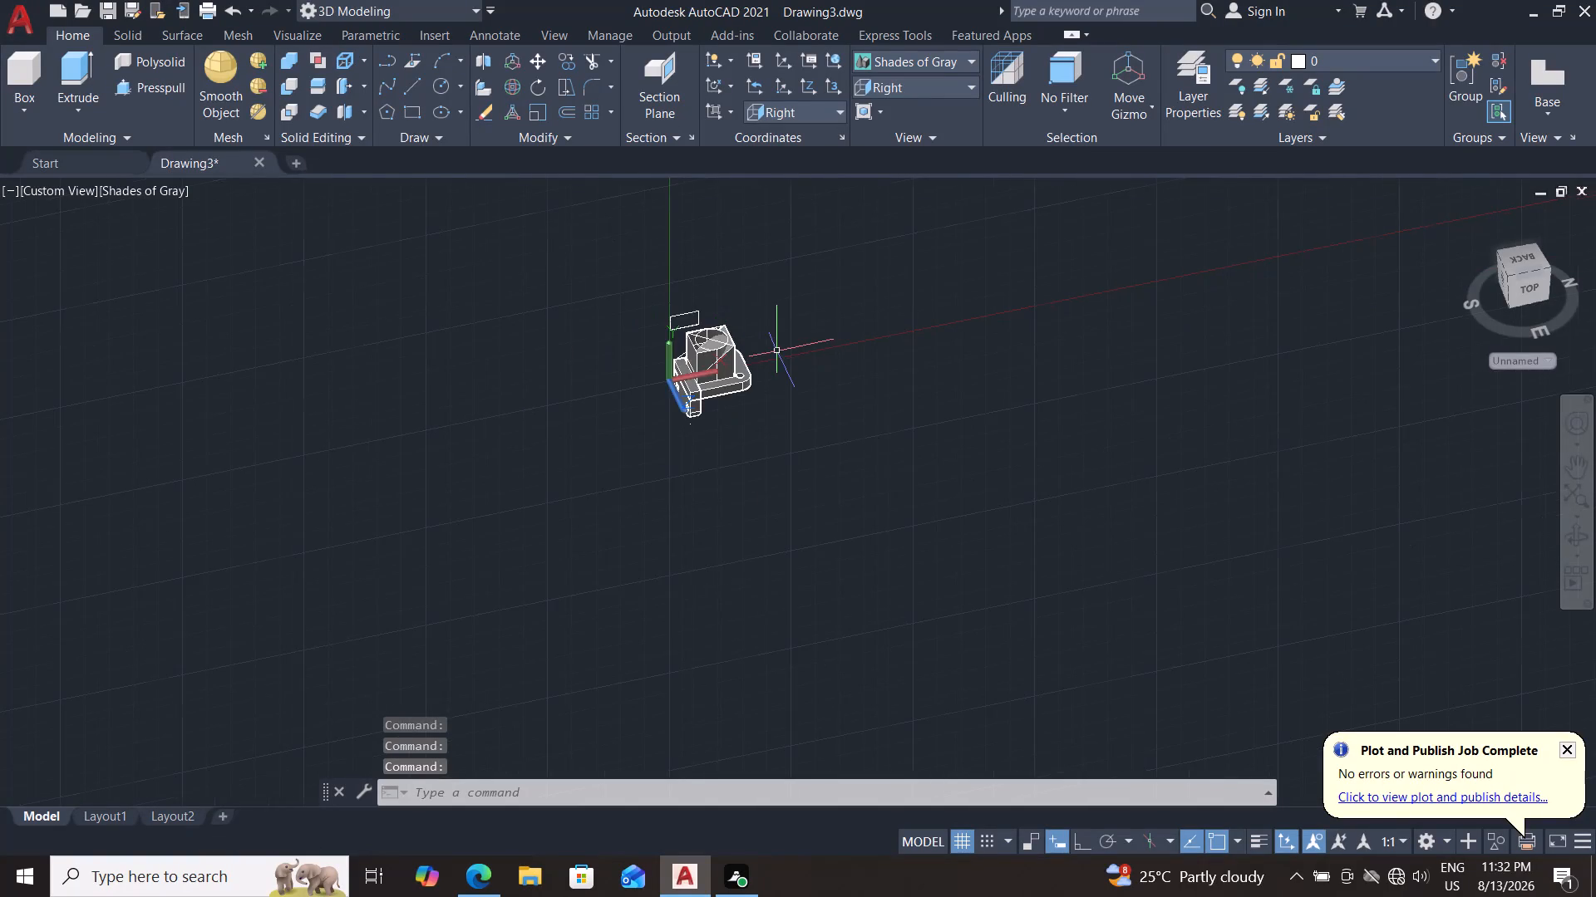
{"action": "scroll", "coordinate": [777, 351], "scroll_direction": "up", "scroll_amount": 4, "text": "shift"}
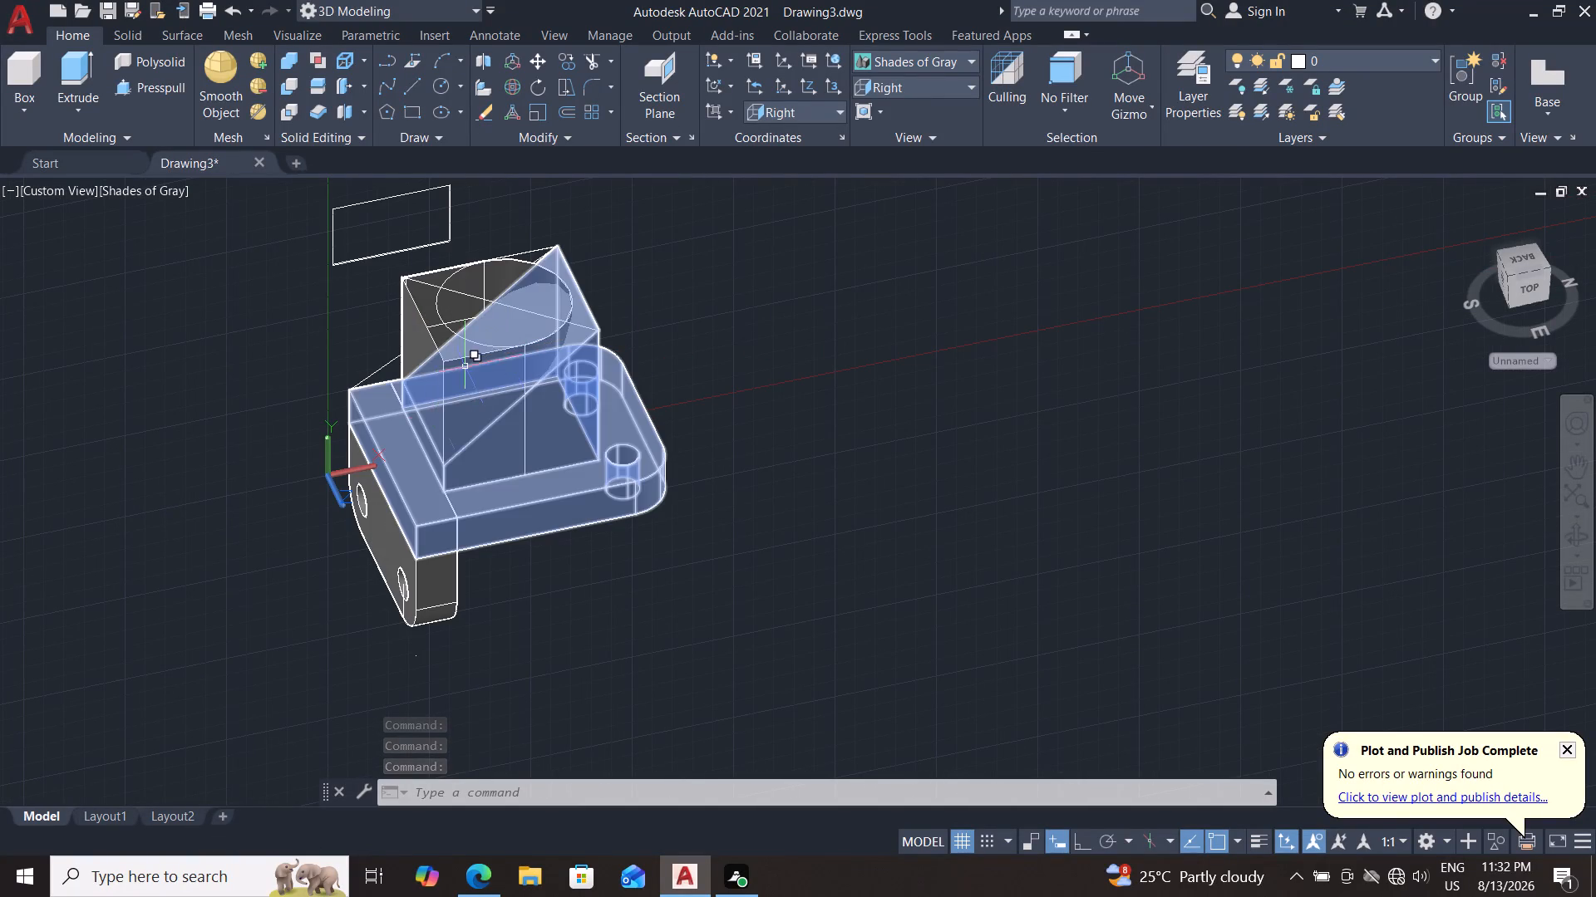
{"action": "key", "text": "Escape"}
{"action": "left_click", "coordinate": [449, 350]}
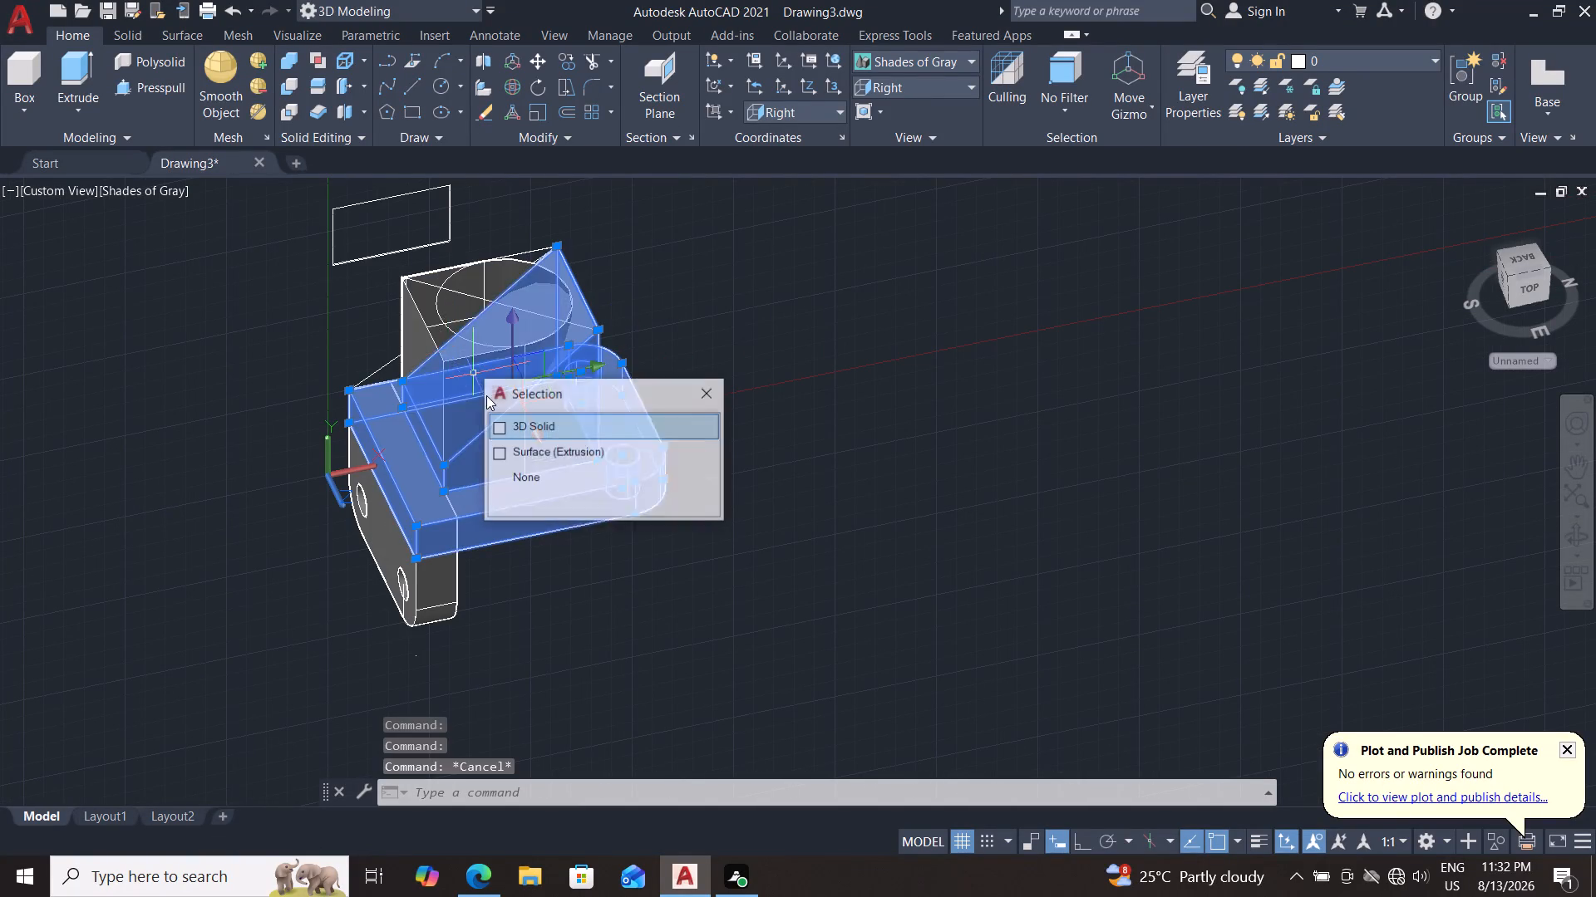
{"action": "double_click", "coordinate": [479, 382]}
{"action": "key", "text": "Escape"}
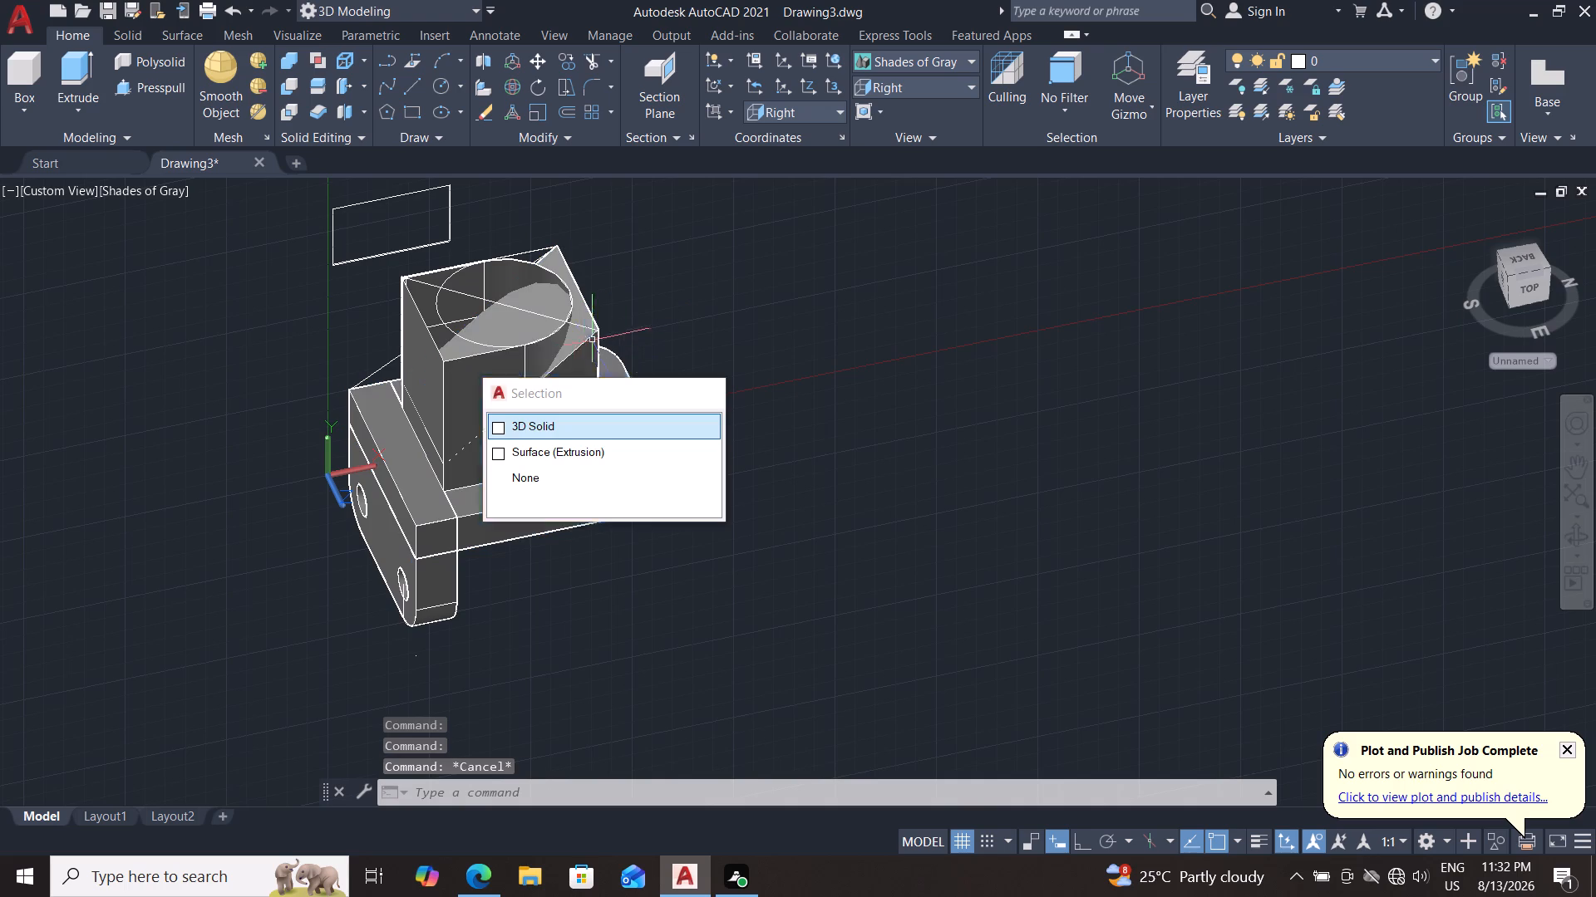
{"action": "left_click", "coordinate": [495, 385]}
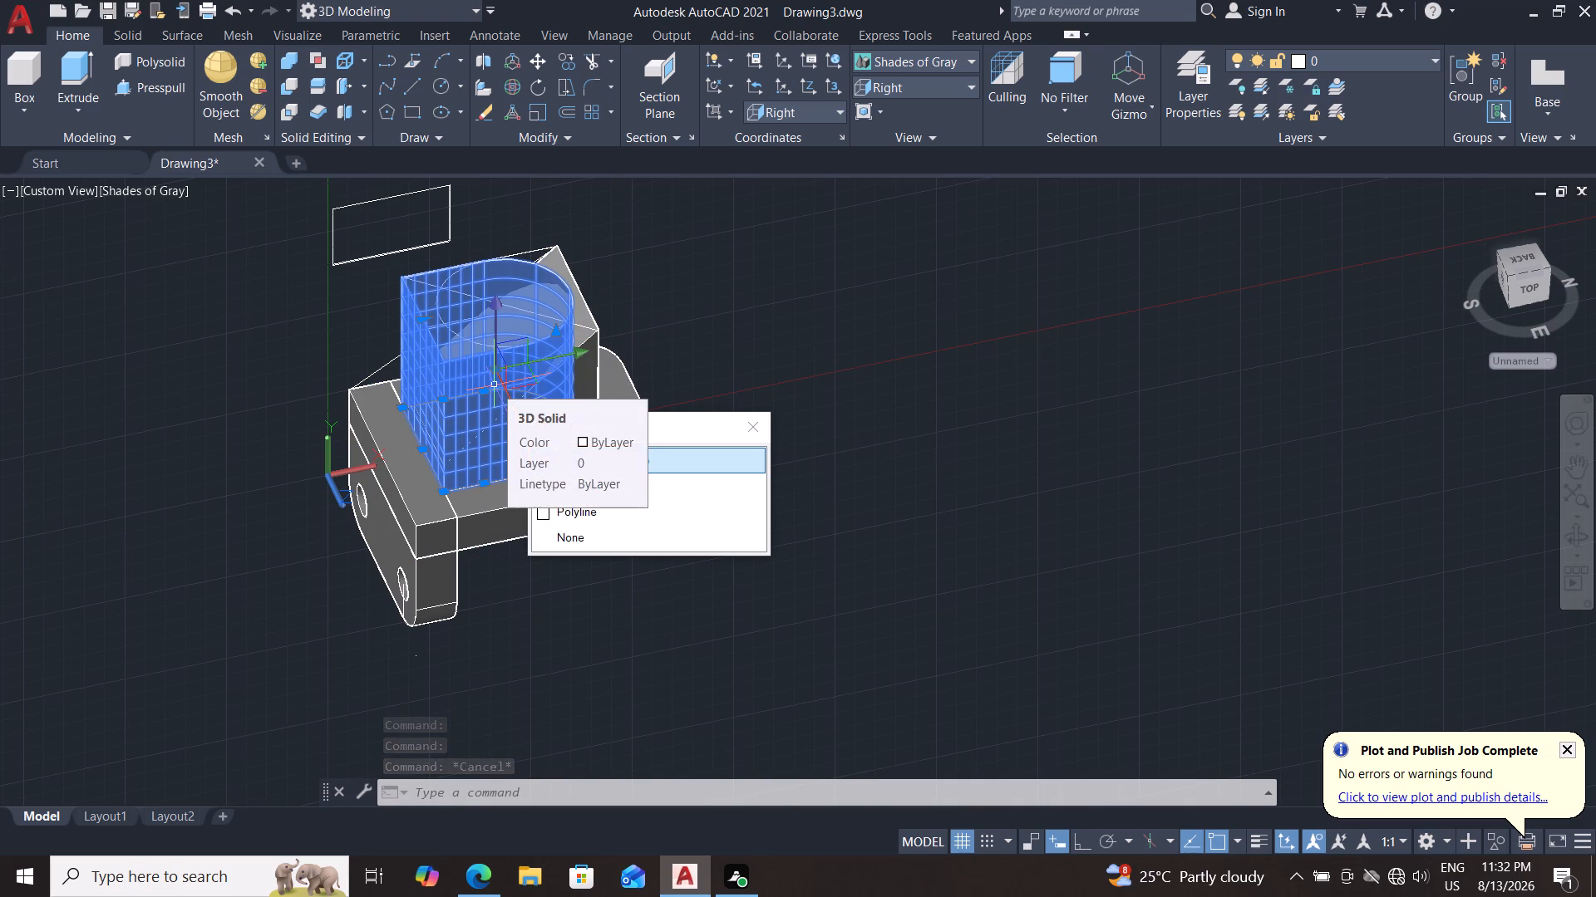
{"action": "key", "text": "Delete"}
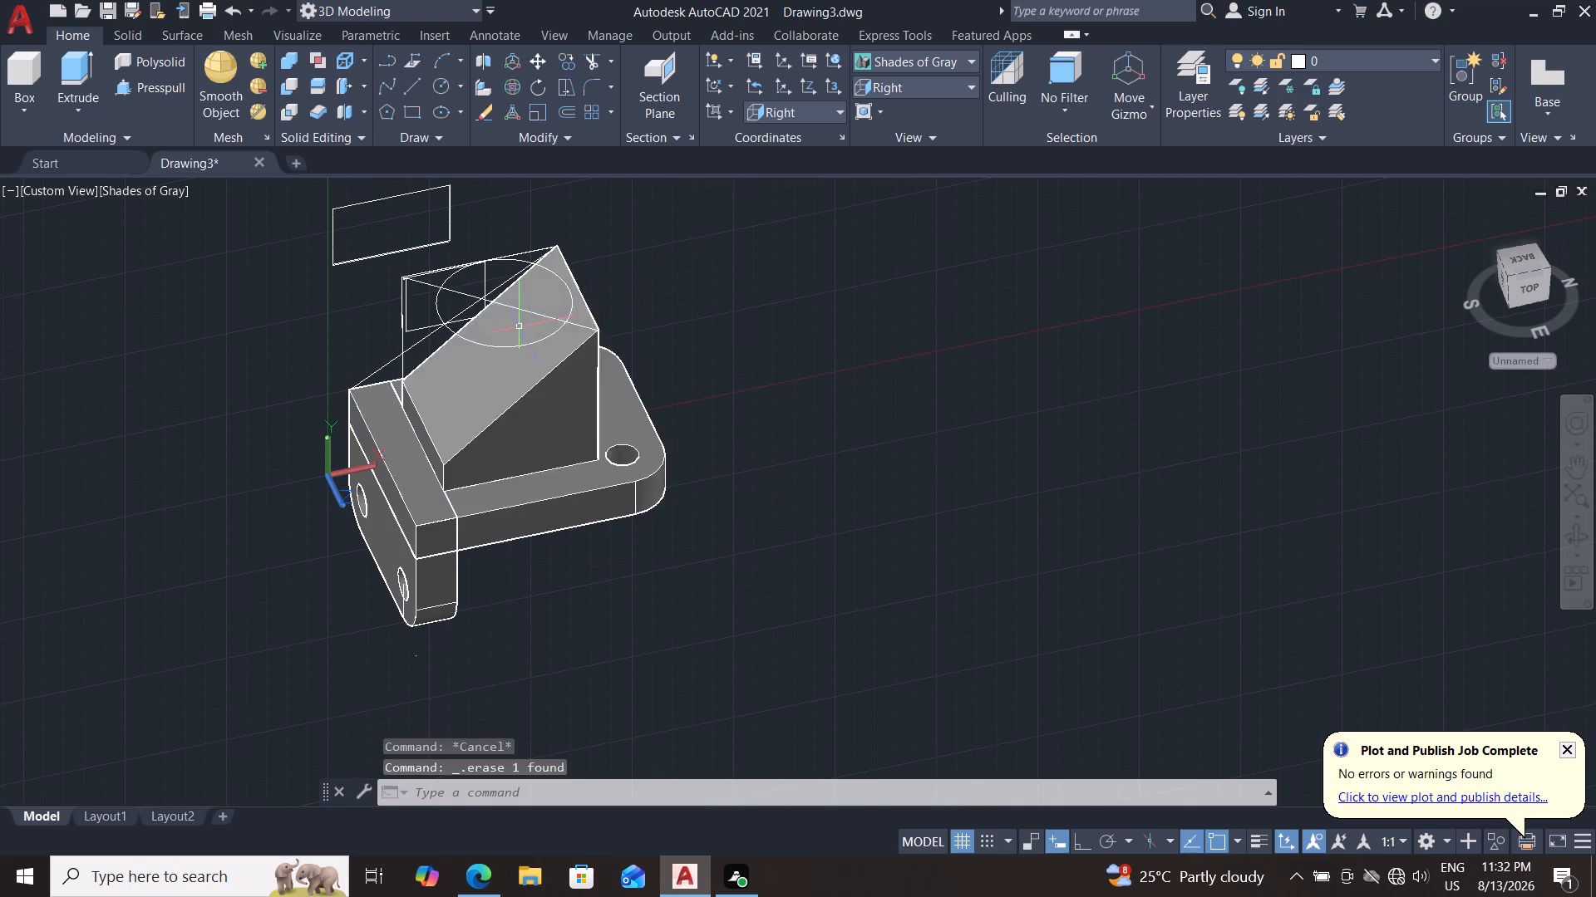
Delete the two overlapping rectangles floating outside the upper corner of the raised block.
{"action": "double_click", "coordinate": [465, 279]}
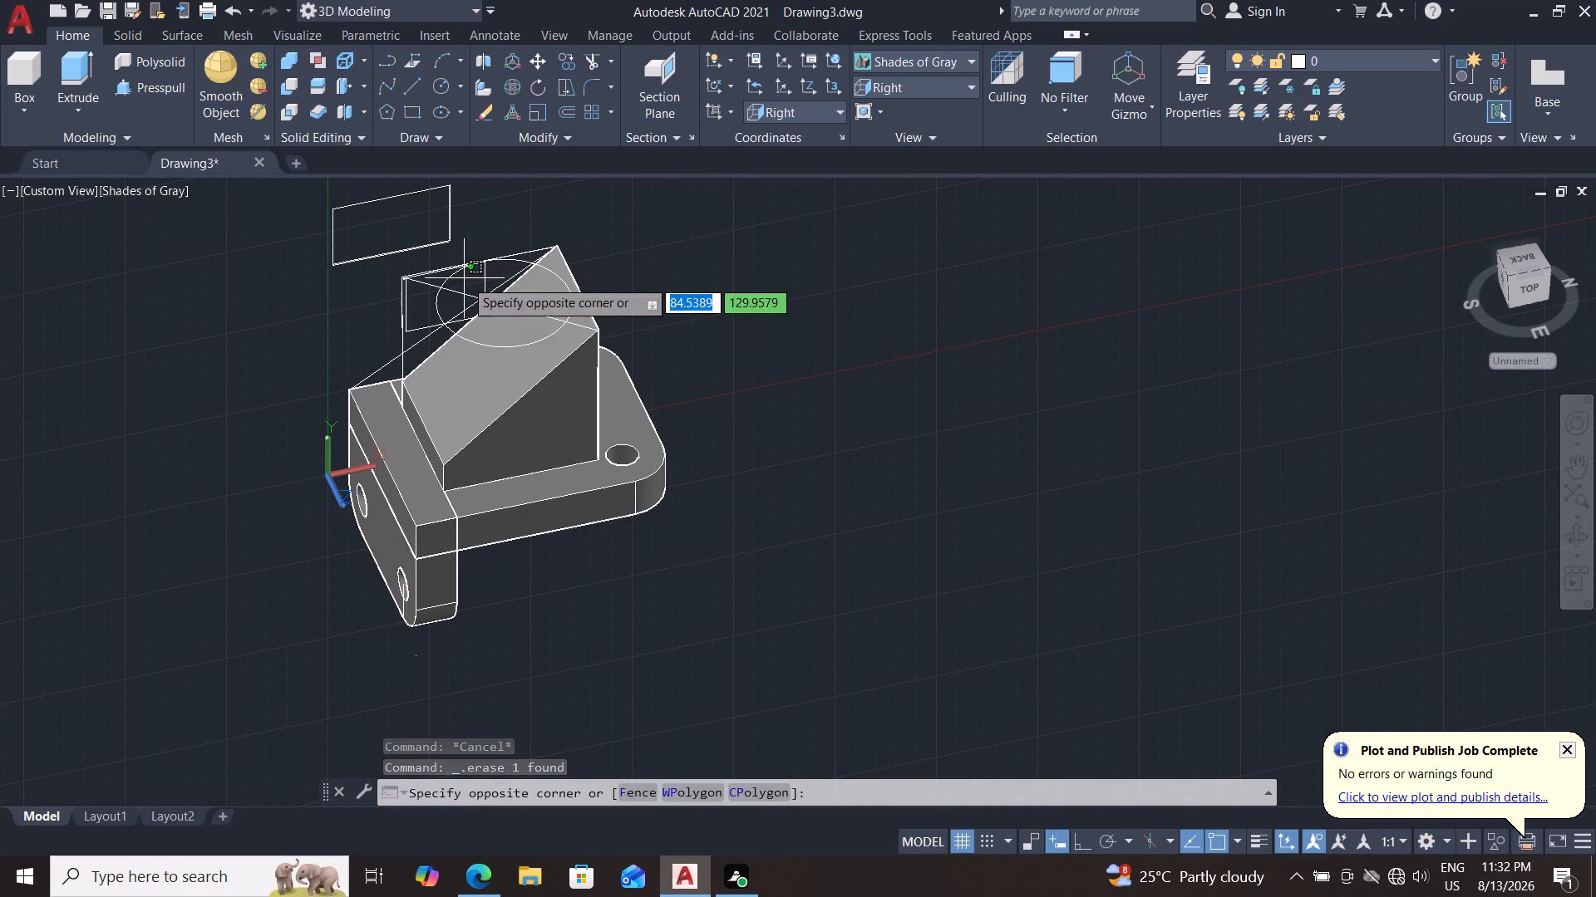
{"action": "key", "text": "Escape"}
{"action": "key", "text": "Escape"}
{"action": "left_click", "coordinate": [415, 242]}
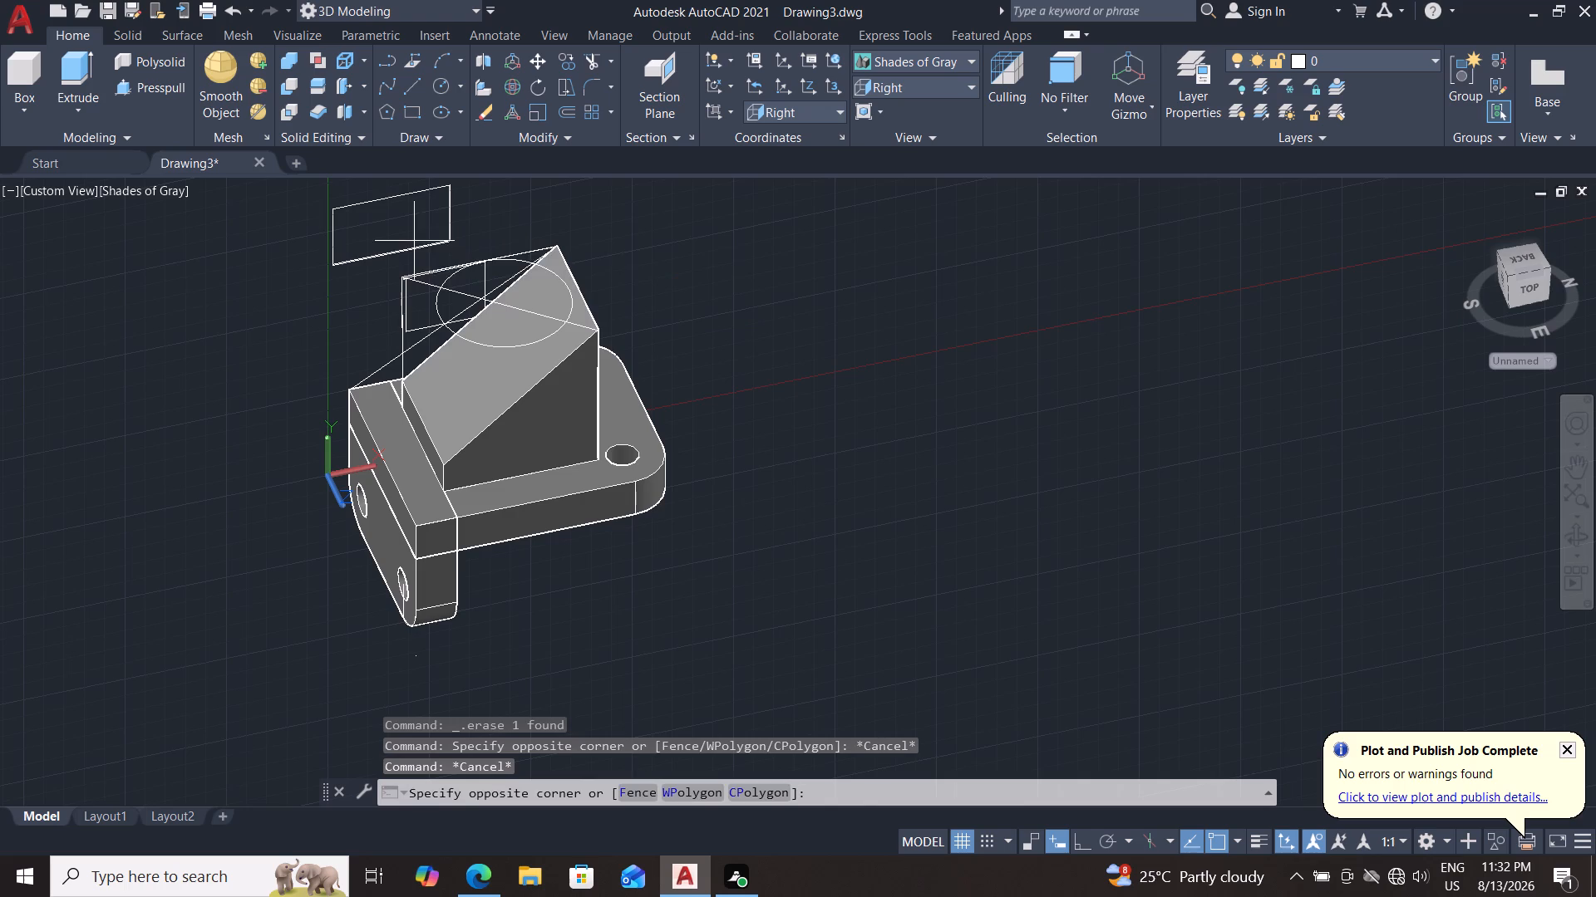
{"action": "left_click", "coordinate": [426, 252]}
{"action": "left_click", "coordinate": [427, 247]}
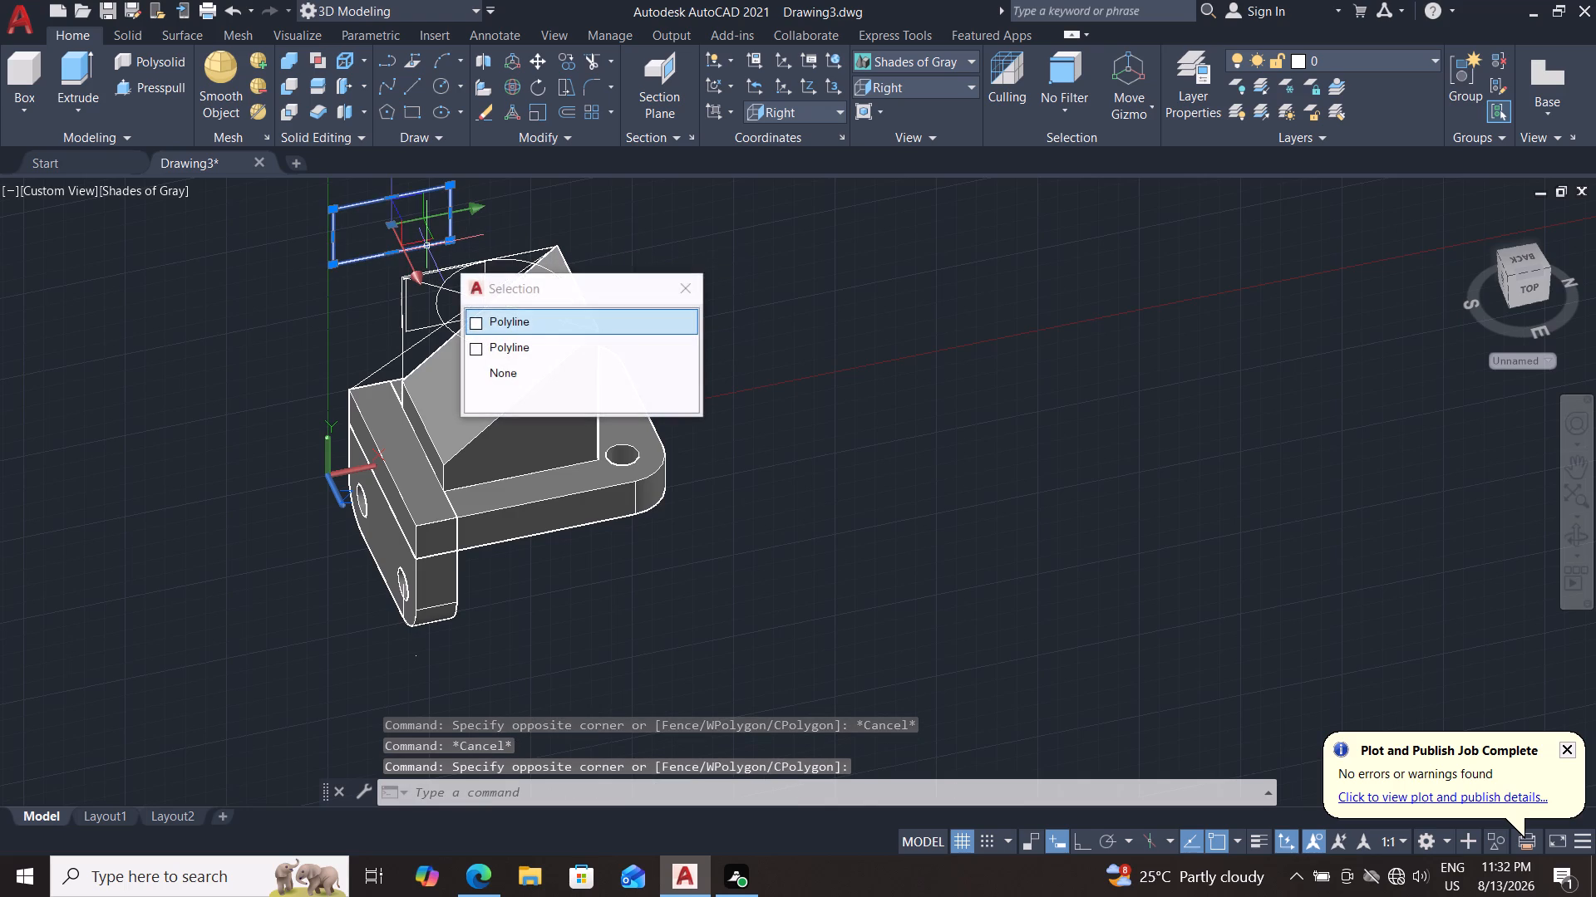
{"action": "key", "text": "Delete"}
{"action": "left_click", "coordinate": [427, 247]}
{"action": "key", "text": "Delete"}
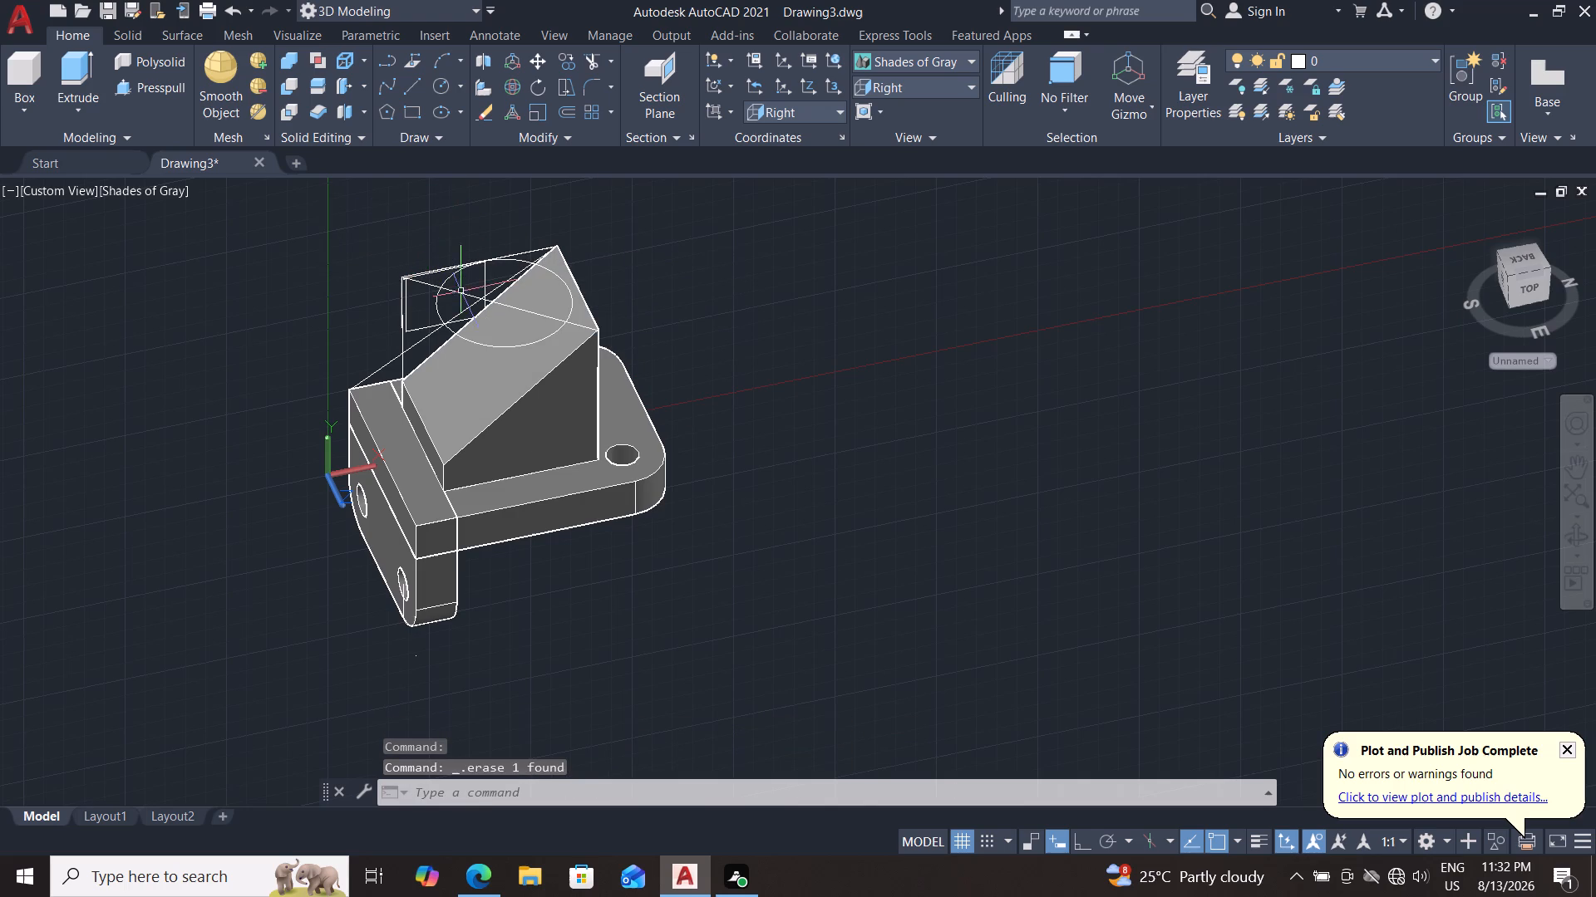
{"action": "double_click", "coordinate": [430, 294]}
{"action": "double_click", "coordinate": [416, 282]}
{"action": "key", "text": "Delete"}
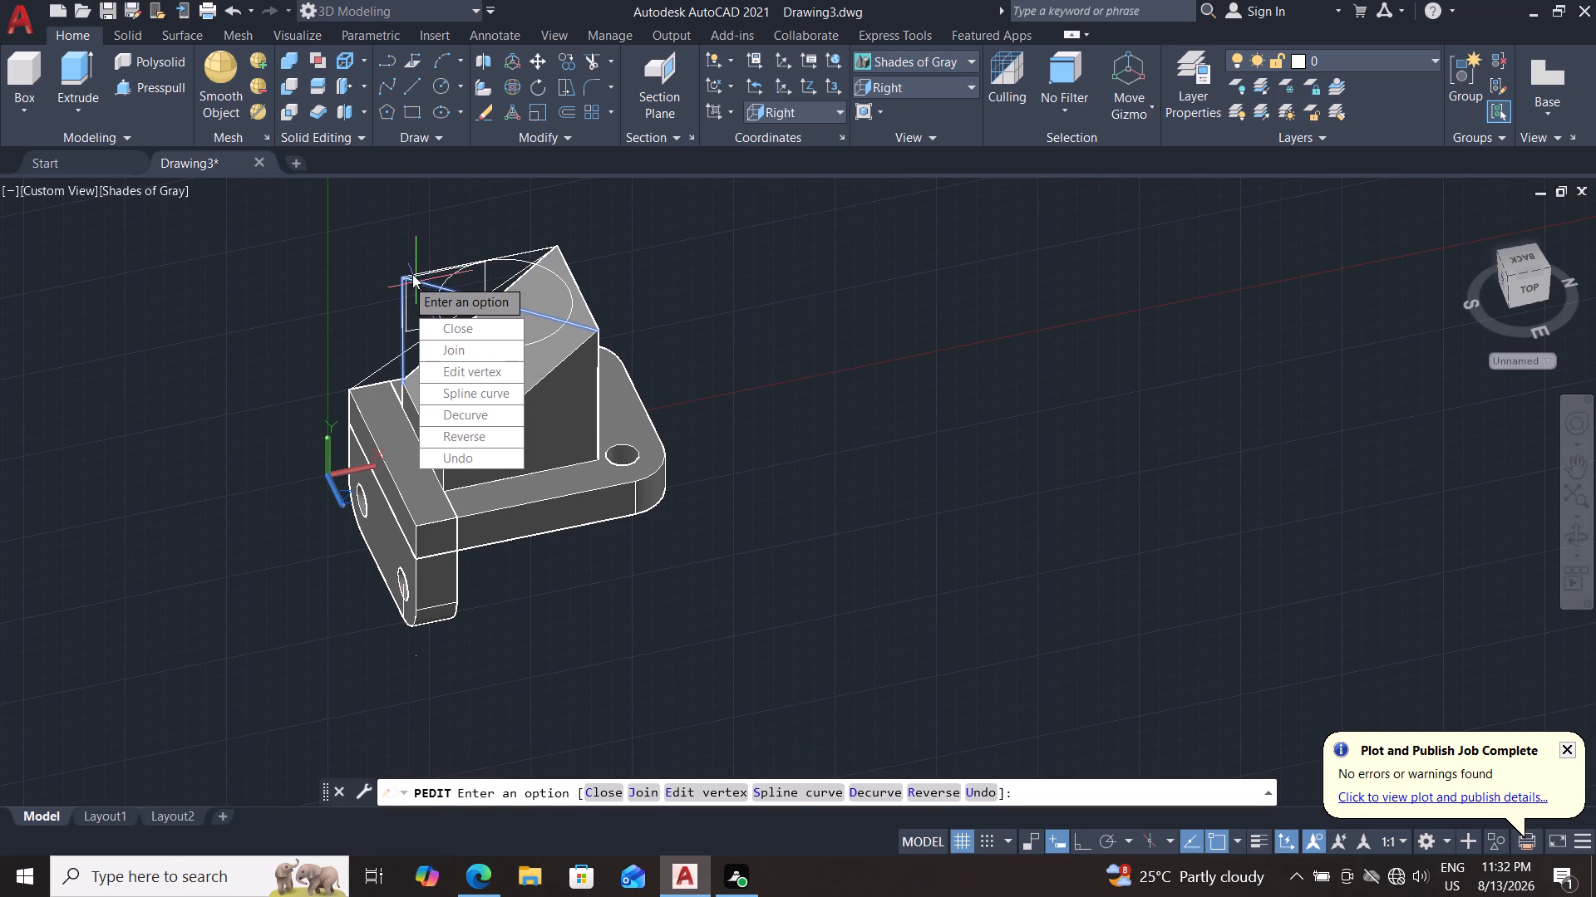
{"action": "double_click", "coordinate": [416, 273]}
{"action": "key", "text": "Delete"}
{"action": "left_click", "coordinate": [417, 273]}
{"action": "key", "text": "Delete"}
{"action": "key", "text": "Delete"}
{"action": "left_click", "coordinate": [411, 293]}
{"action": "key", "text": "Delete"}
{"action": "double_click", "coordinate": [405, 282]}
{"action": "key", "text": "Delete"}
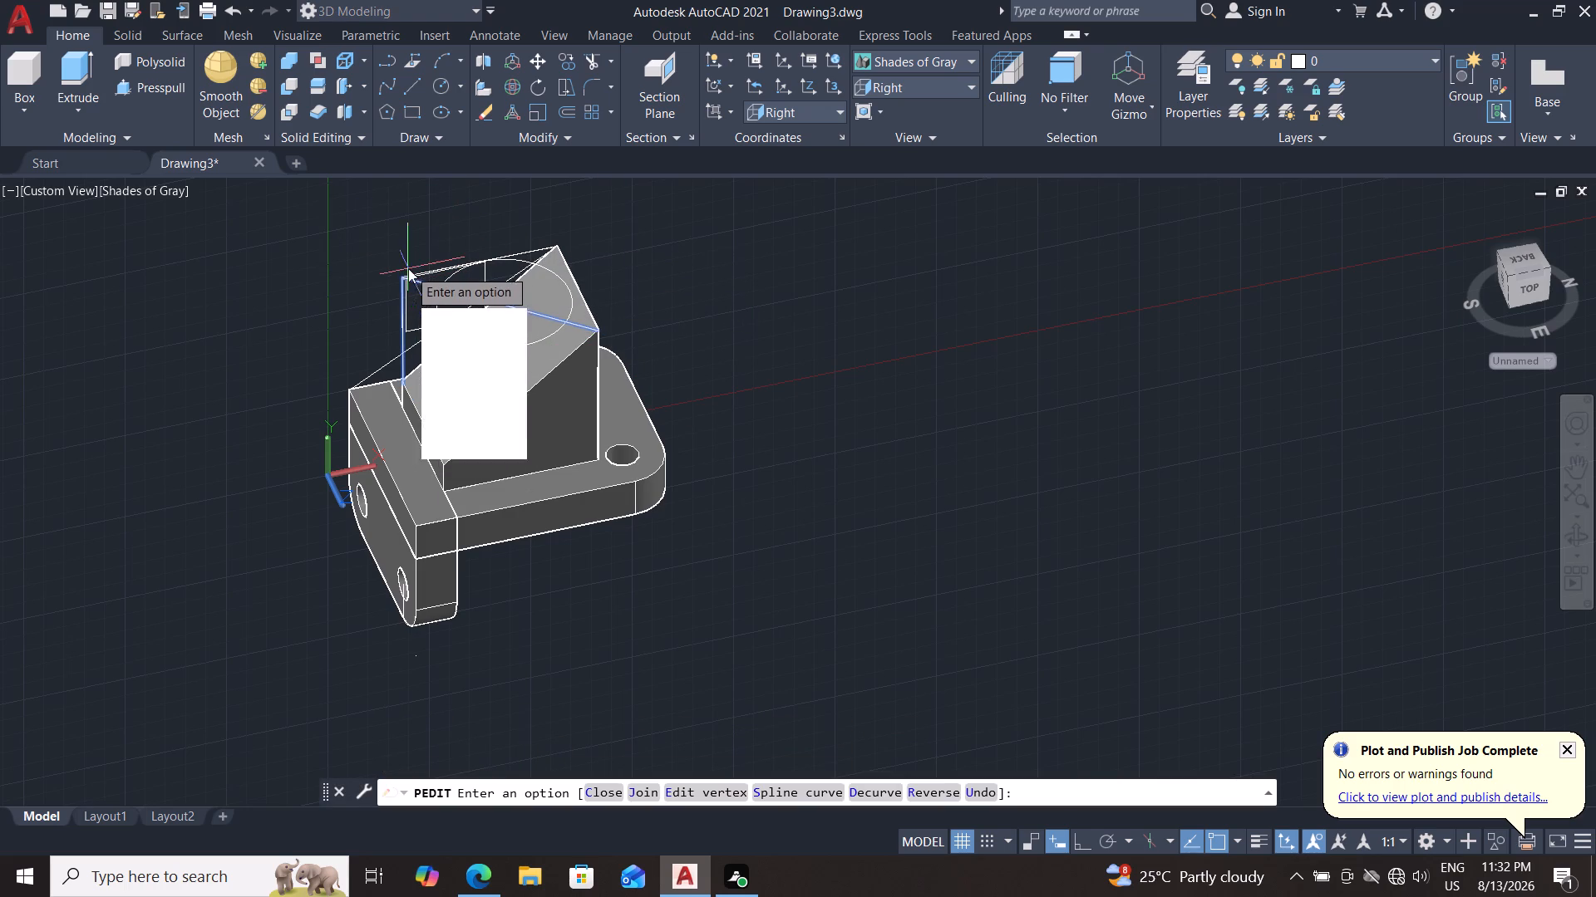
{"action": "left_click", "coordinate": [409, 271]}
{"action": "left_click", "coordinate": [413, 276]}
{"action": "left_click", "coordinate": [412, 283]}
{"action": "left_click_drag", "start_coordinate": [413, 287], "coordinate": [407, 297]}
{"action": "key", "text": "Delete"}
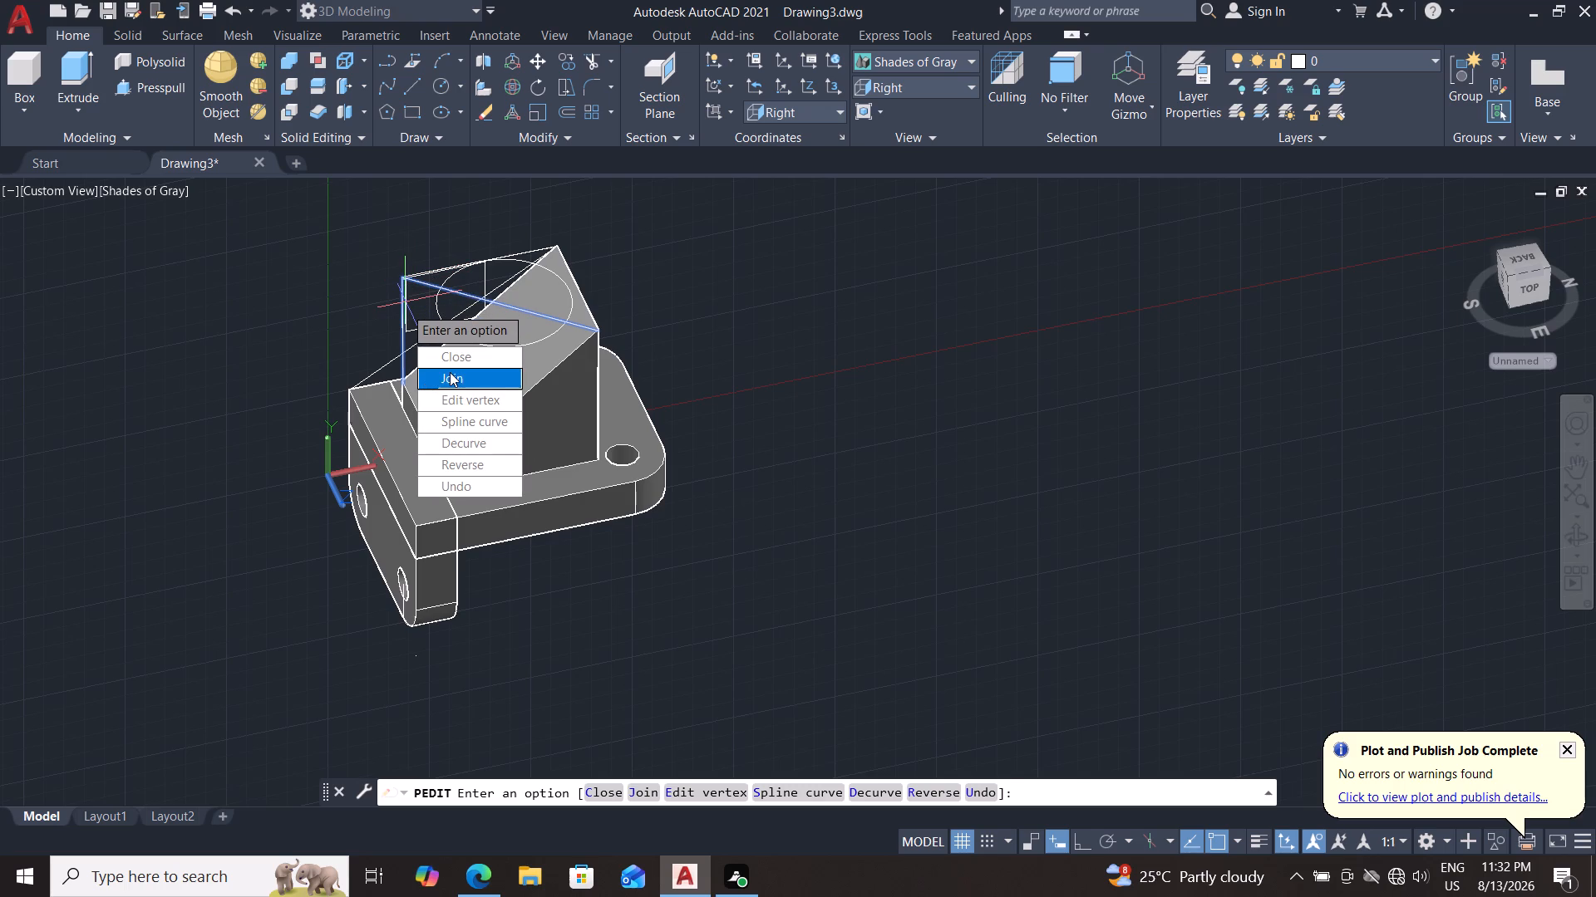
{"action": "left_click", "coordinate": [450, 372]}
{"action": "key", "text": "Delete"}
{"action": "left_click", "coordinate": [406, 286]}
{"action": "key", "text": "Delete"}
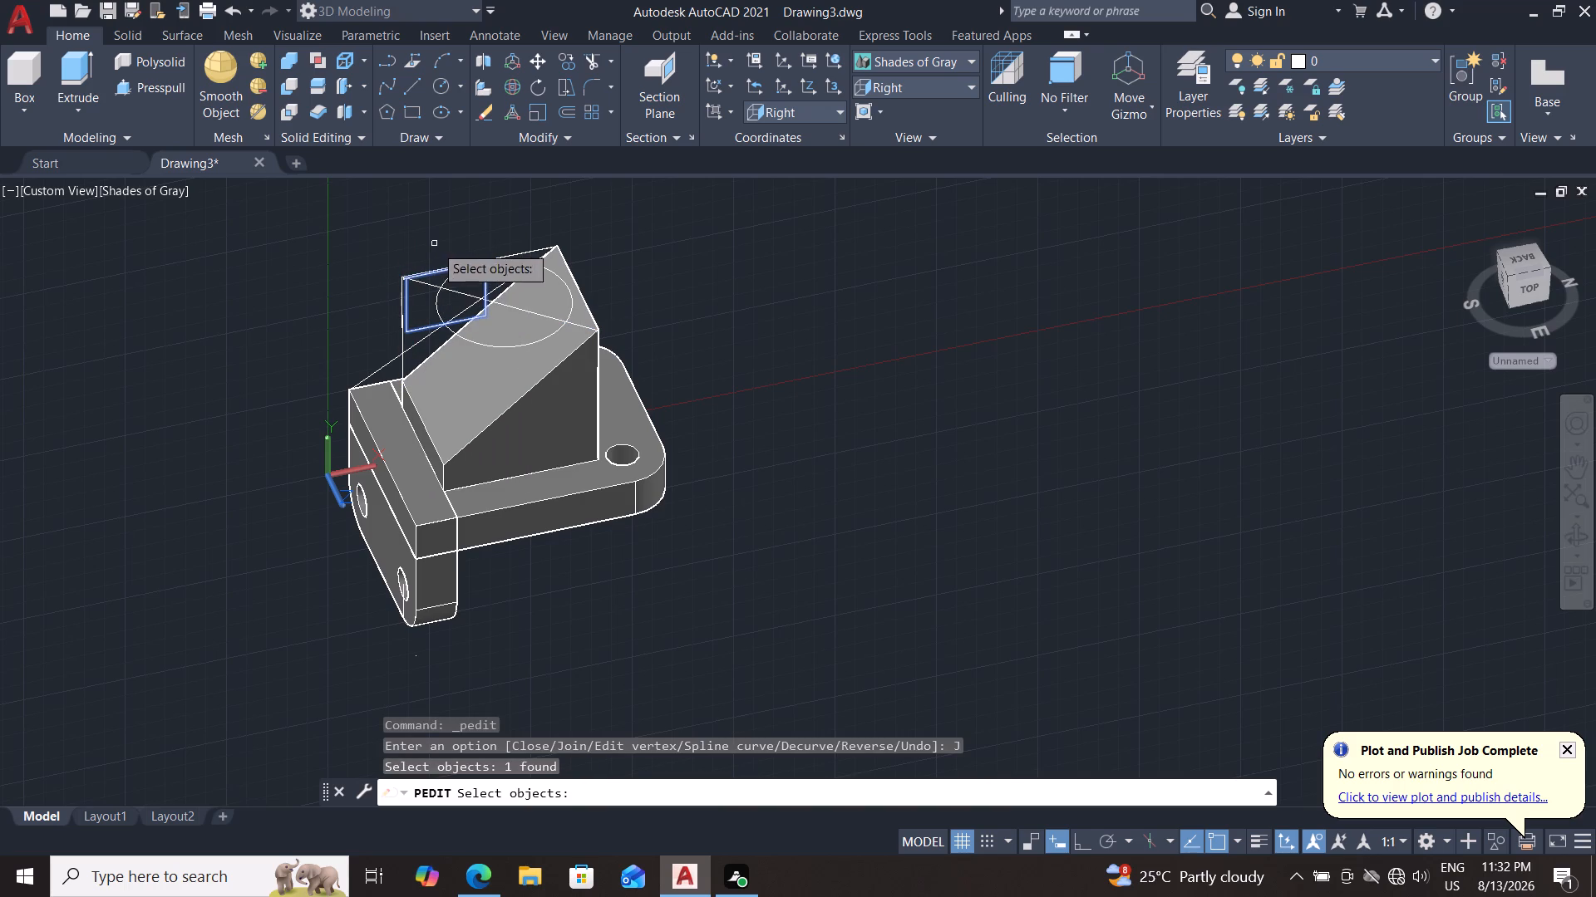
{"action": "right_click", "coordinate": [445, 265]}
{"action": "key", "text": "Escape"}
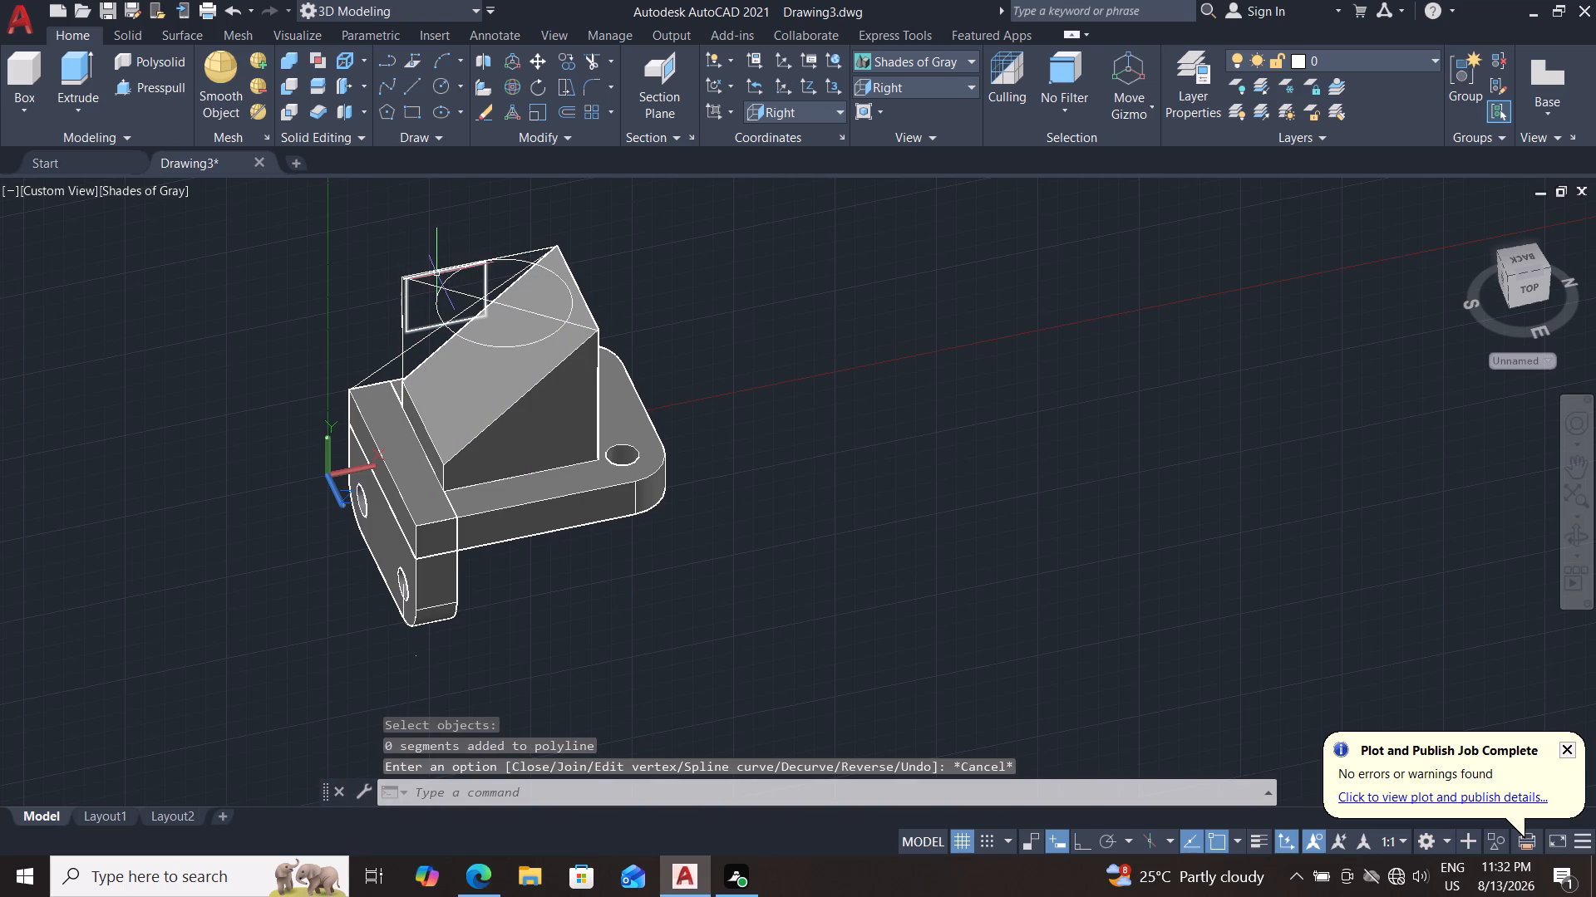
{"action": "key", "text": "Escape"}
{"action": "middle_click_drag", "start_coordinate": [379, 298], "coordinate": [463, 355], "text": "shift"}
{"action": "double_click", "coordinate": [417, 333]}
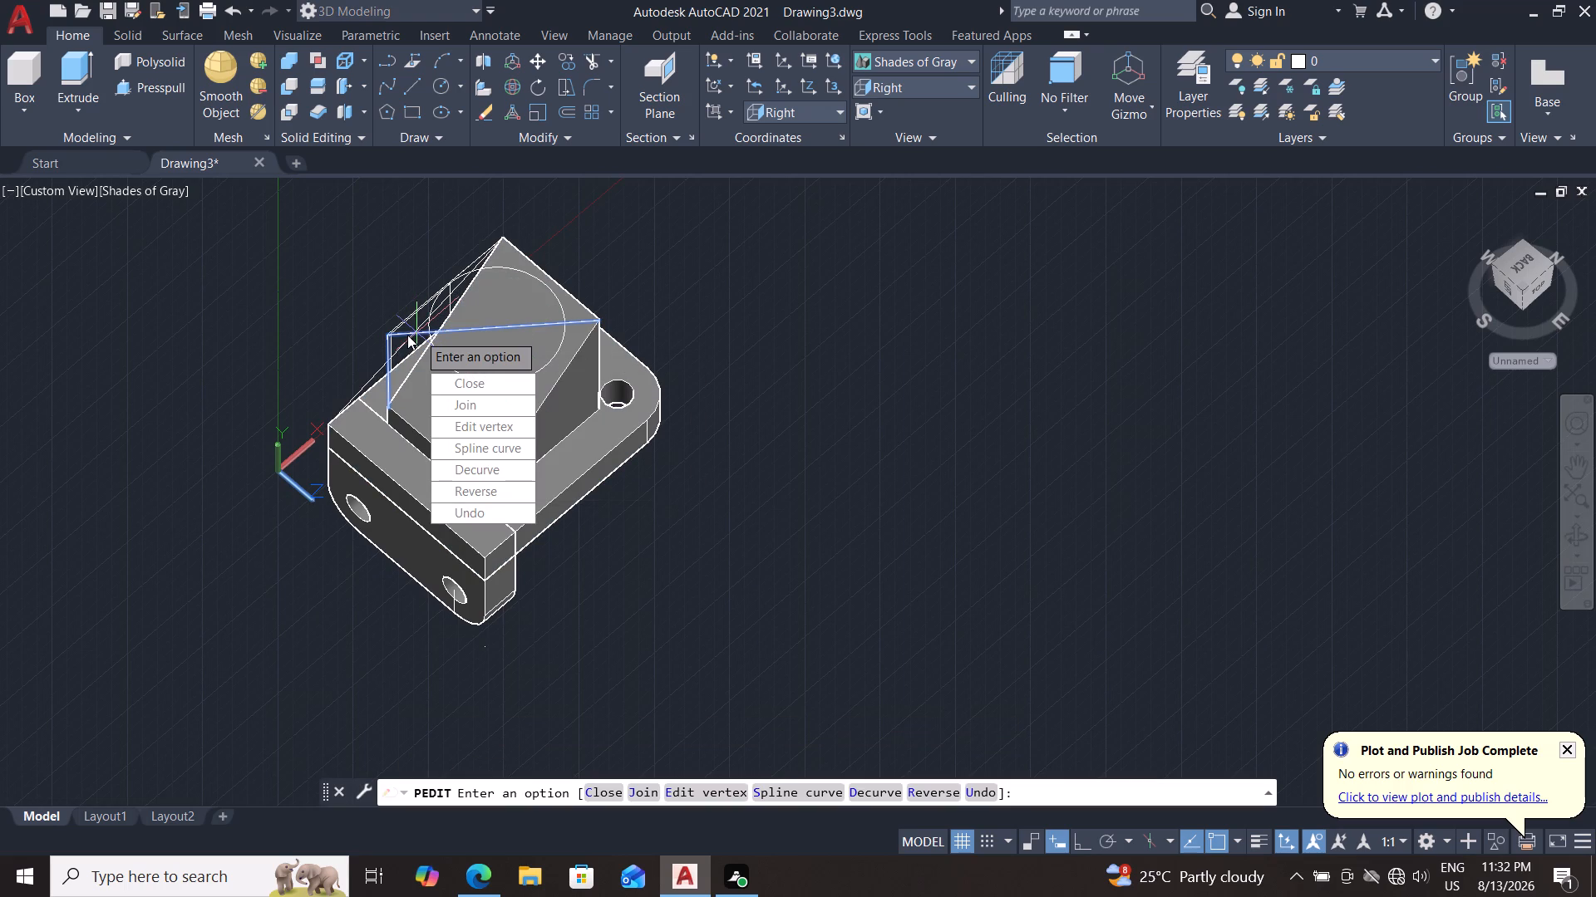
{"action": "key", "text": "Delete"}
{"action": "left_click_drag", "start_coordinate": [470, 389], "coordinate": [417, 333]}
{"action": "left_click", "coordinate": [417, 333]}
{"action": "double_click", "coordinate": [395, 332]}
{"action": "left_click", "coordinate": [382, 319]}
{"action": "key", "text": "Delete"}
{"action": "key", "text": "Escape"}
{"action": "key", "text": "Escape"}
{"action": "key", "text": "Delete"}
Delete the polyline that runs diagonally across the top of the raised block.
{"action": "left_click", "coordinate": [396, 336]}
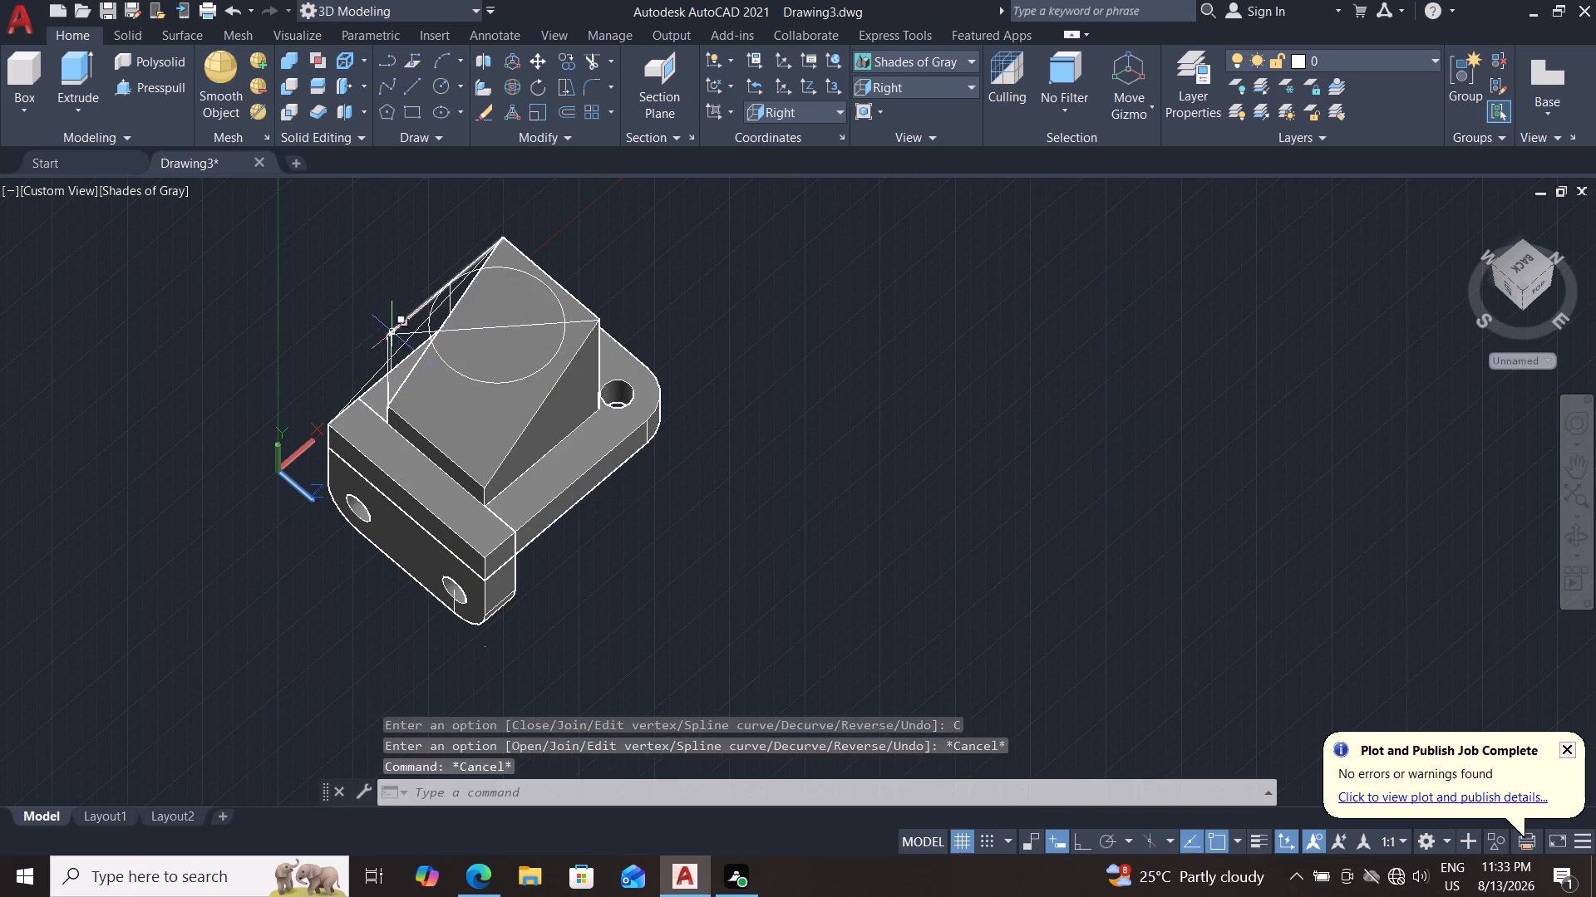
{"action": "key", "text": "Delete"}
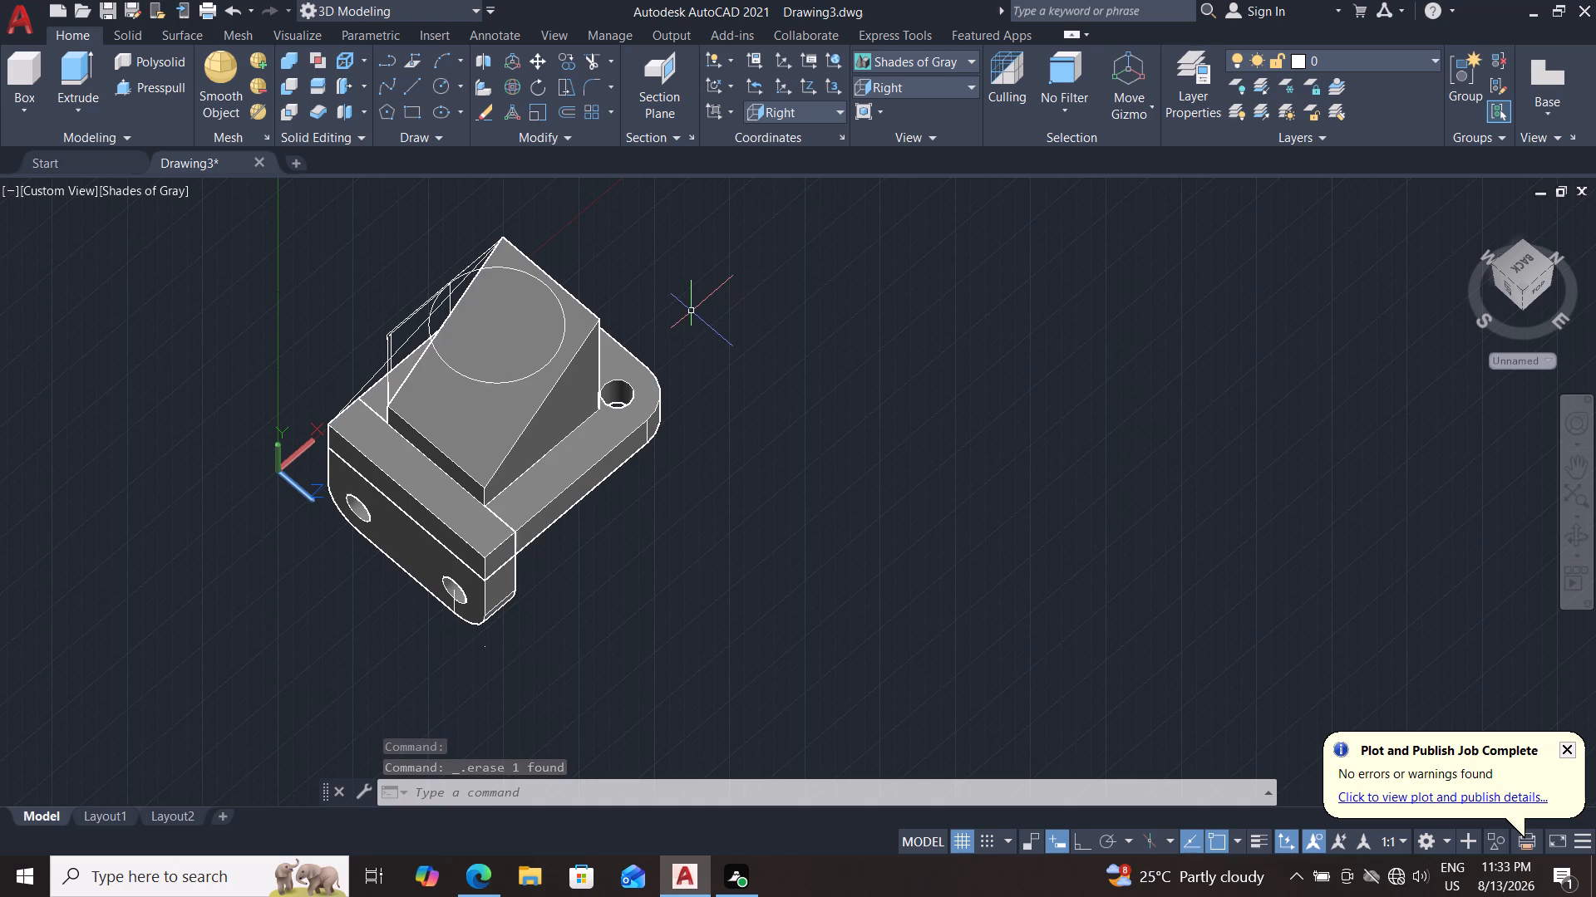
Draw a circle of about 19 radius near the middle of the horizontal base plate's underside.
{"action": "middle_click_drag", "start_coordinate": [683, 309], "coordinate": [636, 456]}
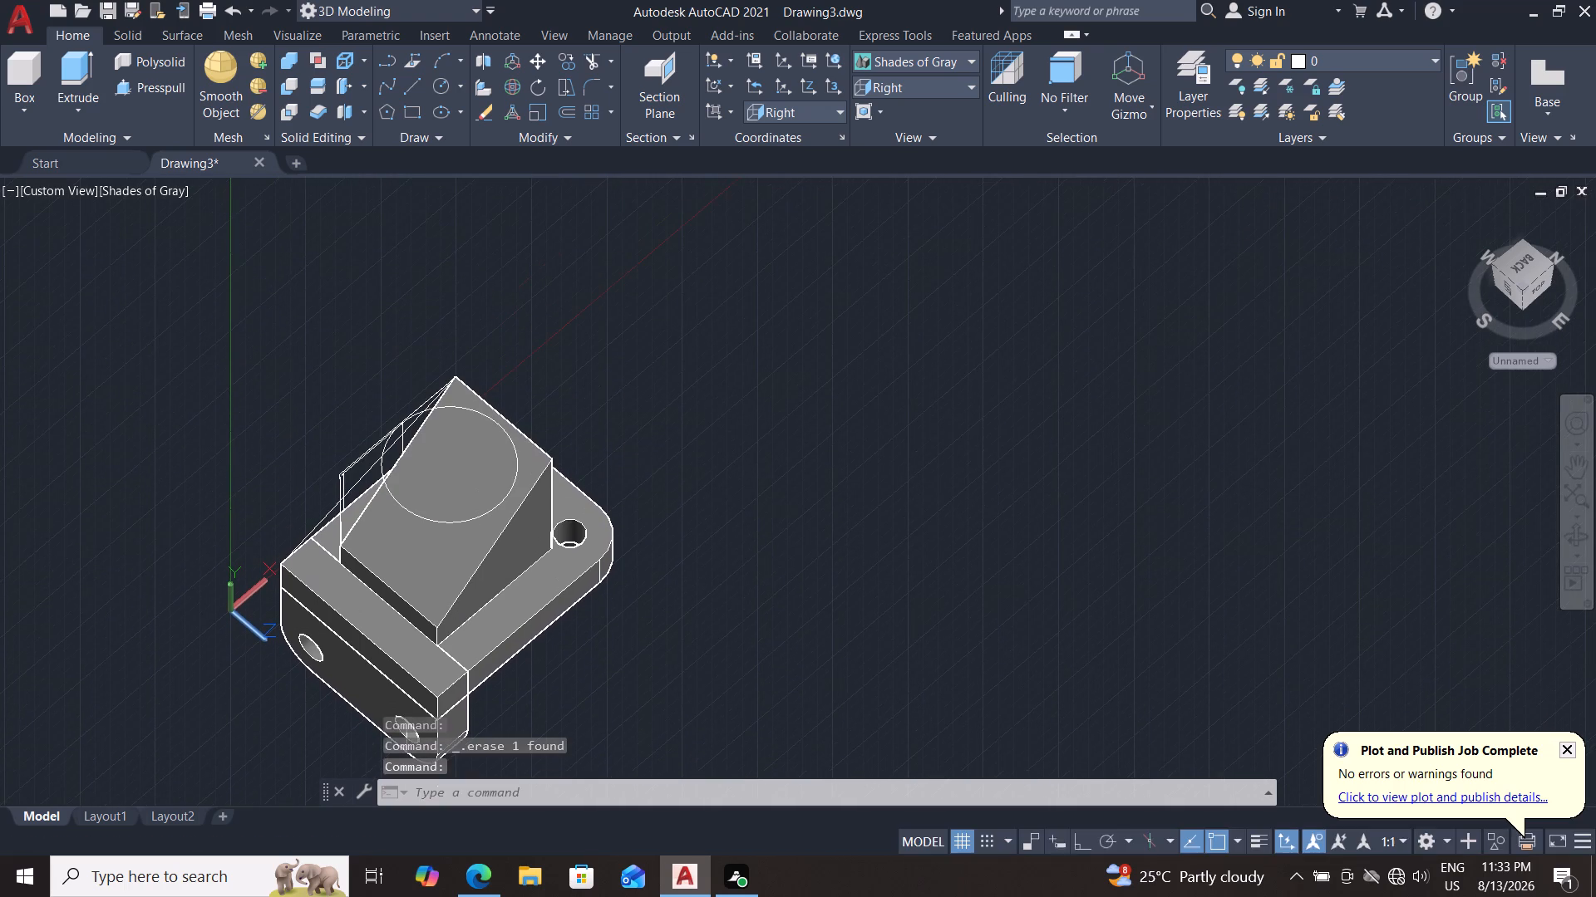
{"action": "middle_click_drag", "start_coordinate": [631, 453], "coordinate": [608, 193], "text": "shift"}
{"action": "middle_click_drag", "start_coordinate": [628, 537], "coordinate": [592, 370], "text": "shift"}
{"action": "double_click", "coordinate": [446, 81]}
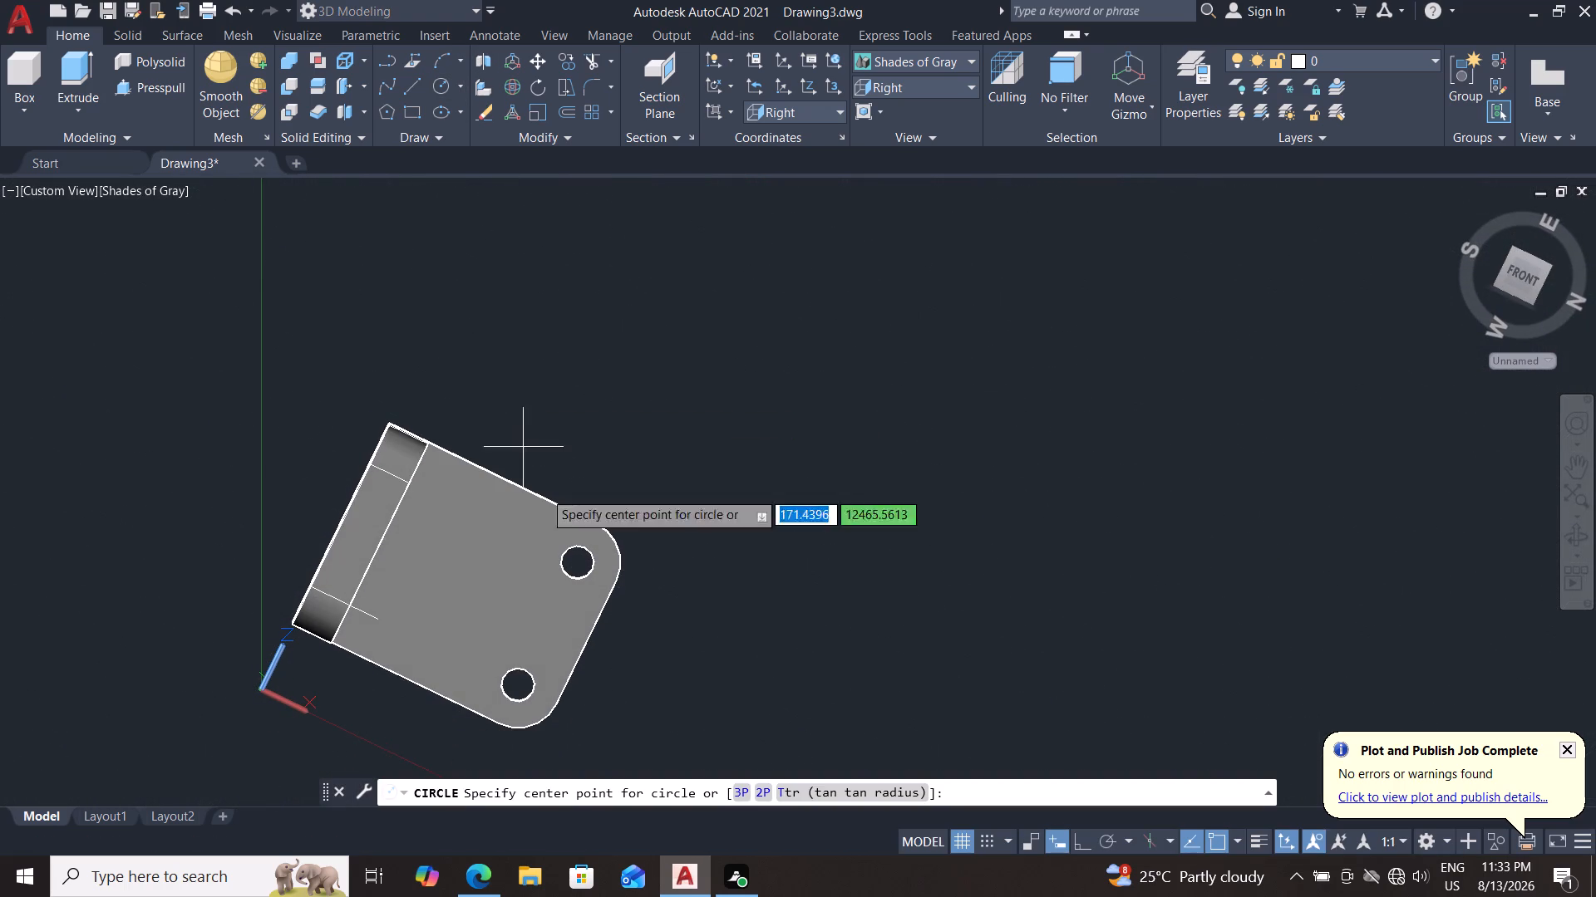
{"action": "left_click", "coordinate": [454, 577]}
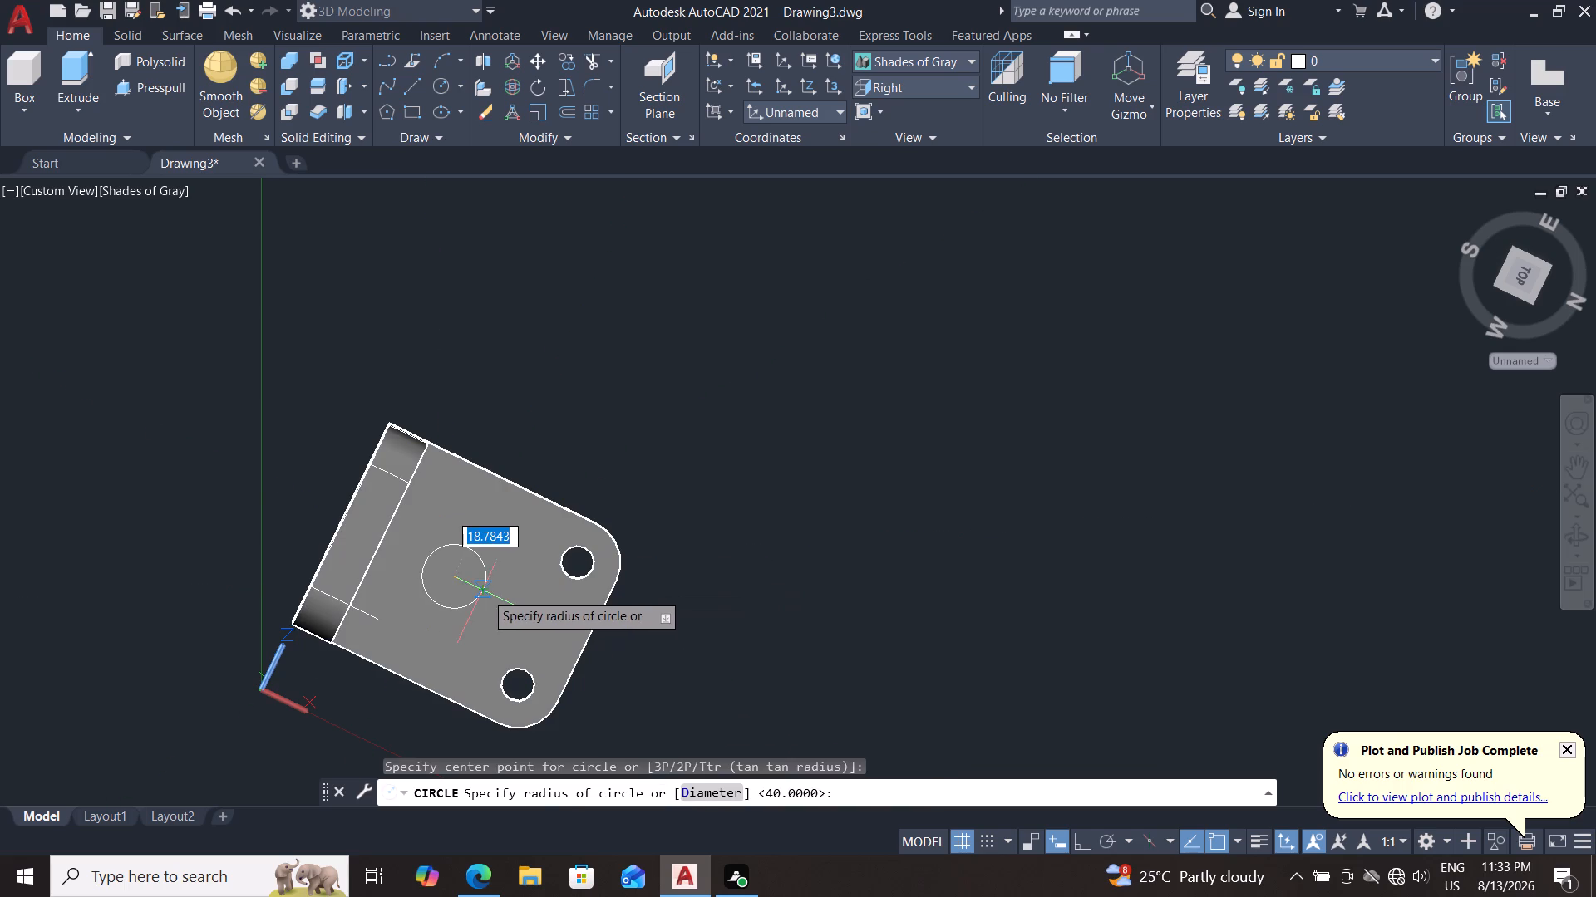
{"action": "double_click", "coordinate": [485, 592]}
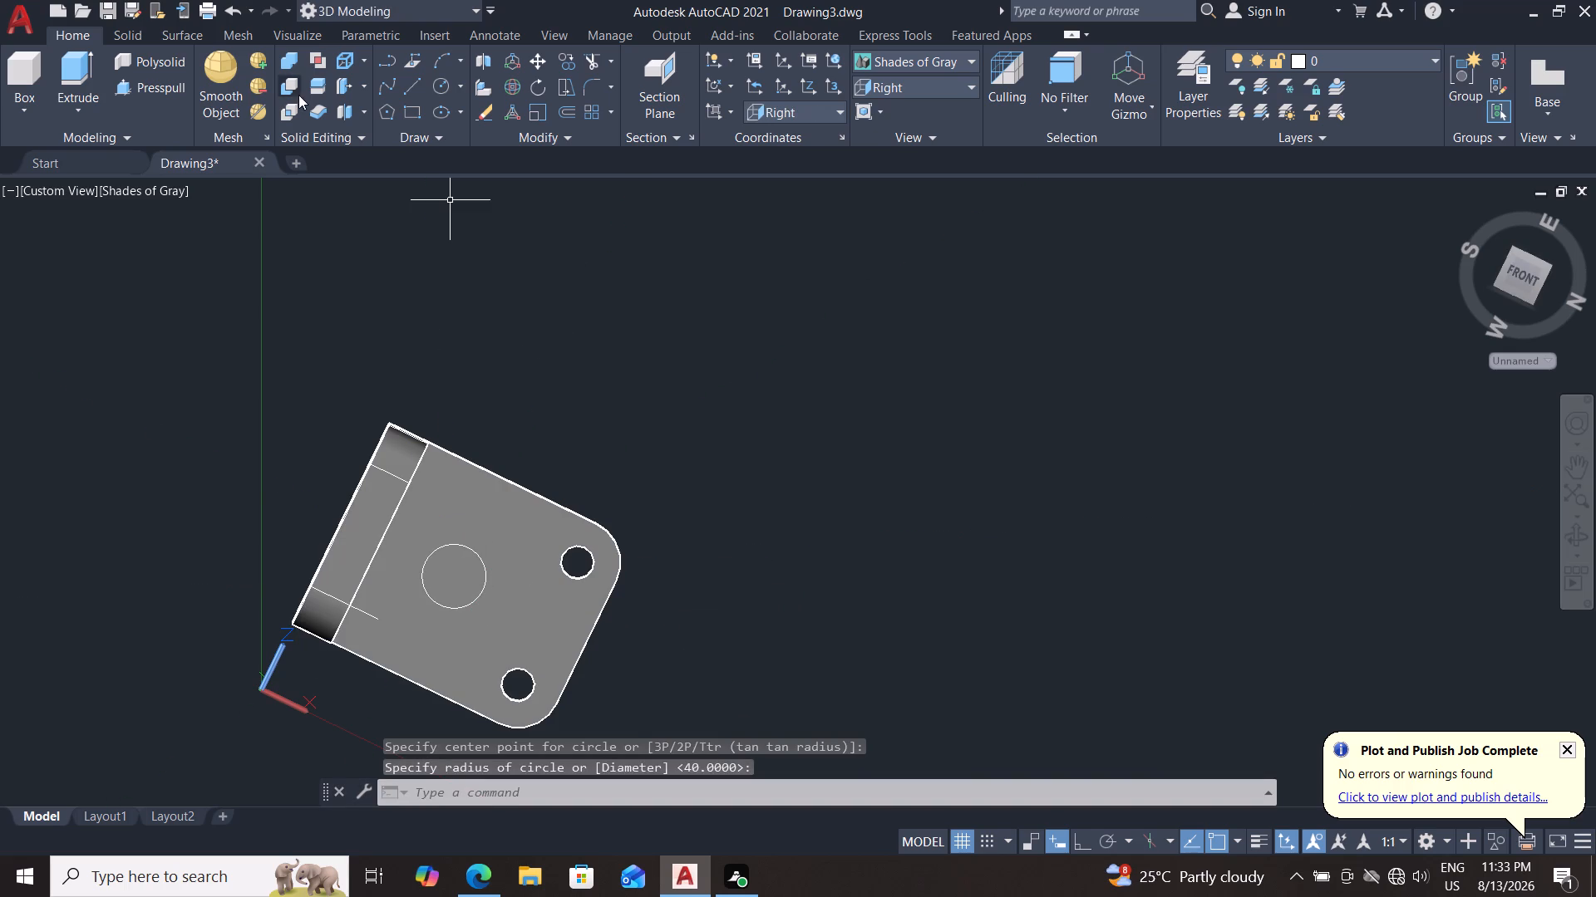
Presspull the area inside the underside circle up through the base plate and sloped block to cut a through hole.
{"action": "left_click", "coordinate": [147, 90]}
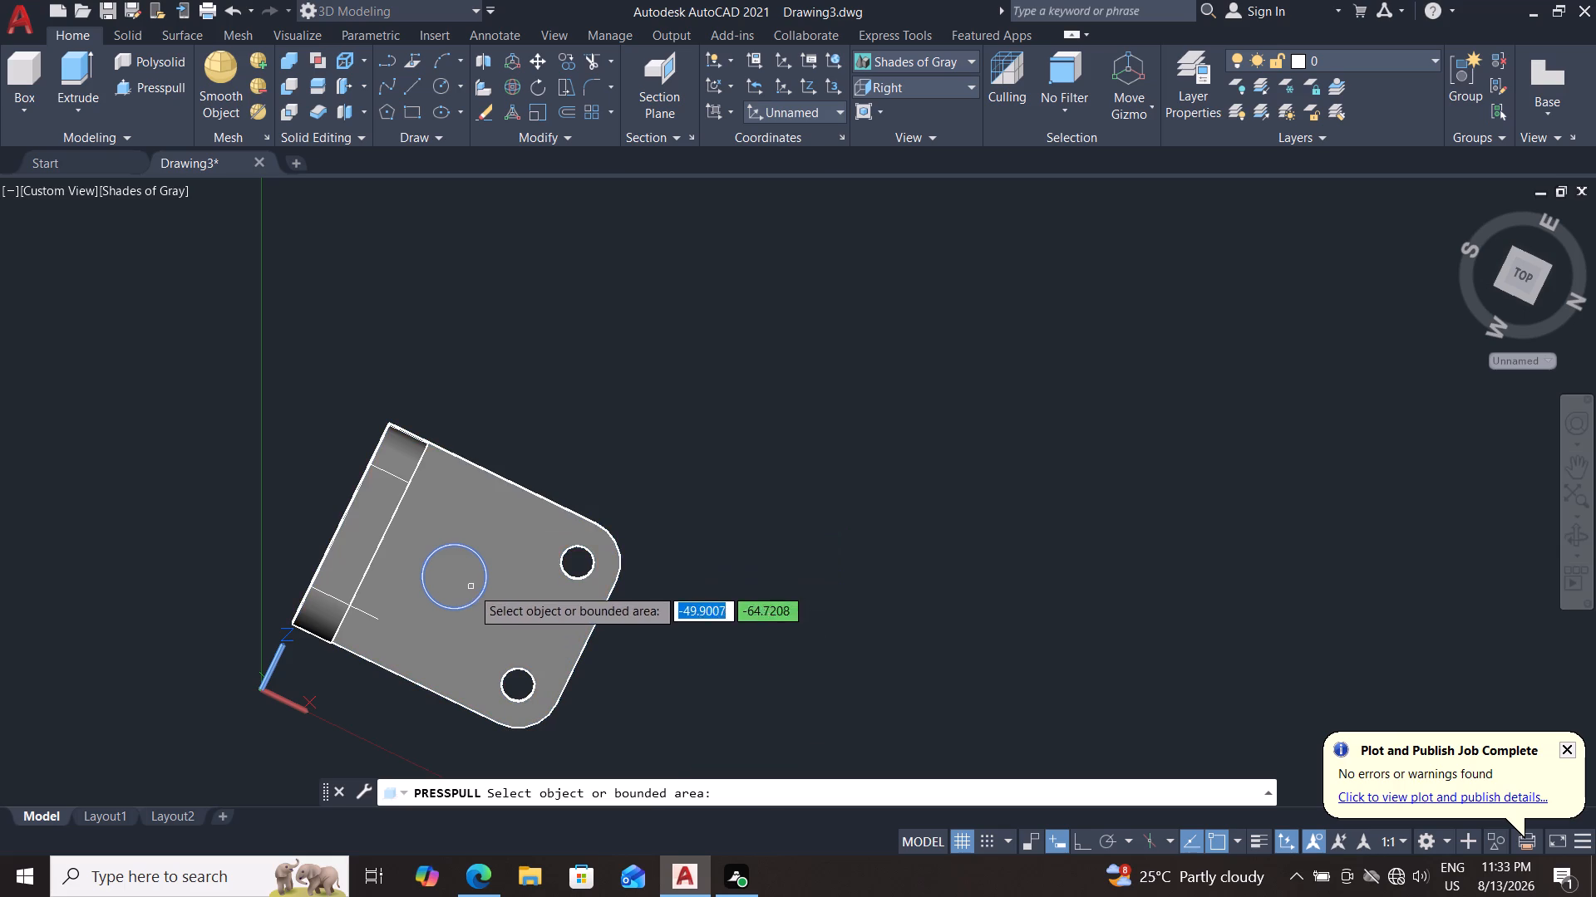
{"action": "left_click", "coordinate": [471, 587]}
{"action": "double_click", "coordinate": [628, 434]}
{"action": "middle_click_drag", "start_coordinate": [693, 440], "coordinate": [638, 541]}
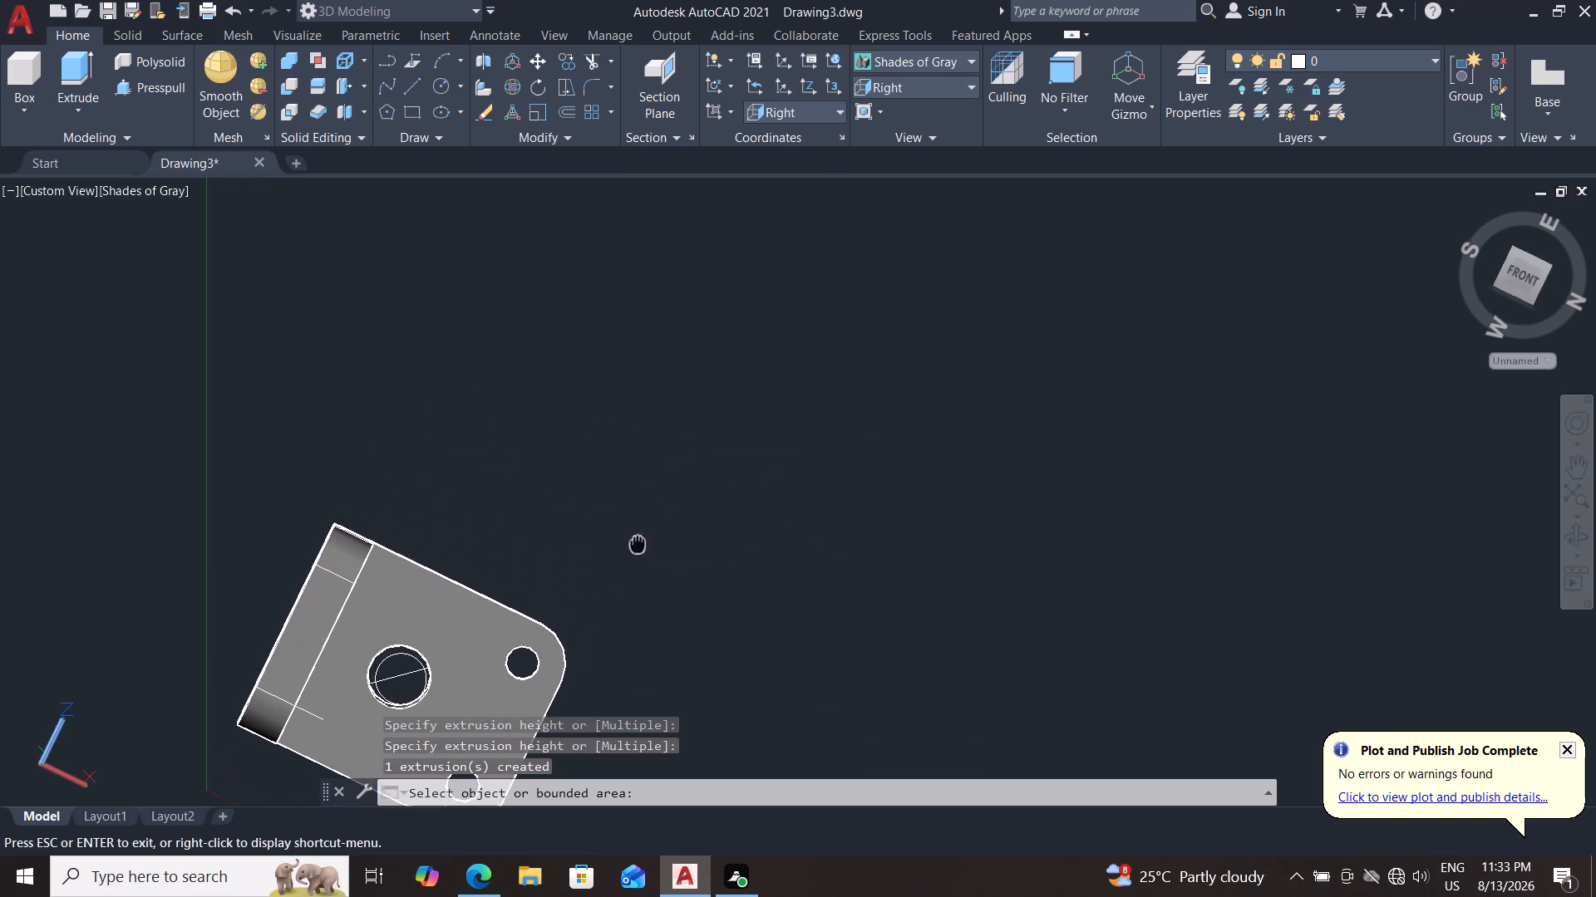
{"action": "middle_click_drag", "start_coordinate": [638, 541], "coordinate": [660, 502]}
{"action": "middle_click_drag", "start_coordinate": [677, 453], "coordinate": [649, 766], "text": "shift"}
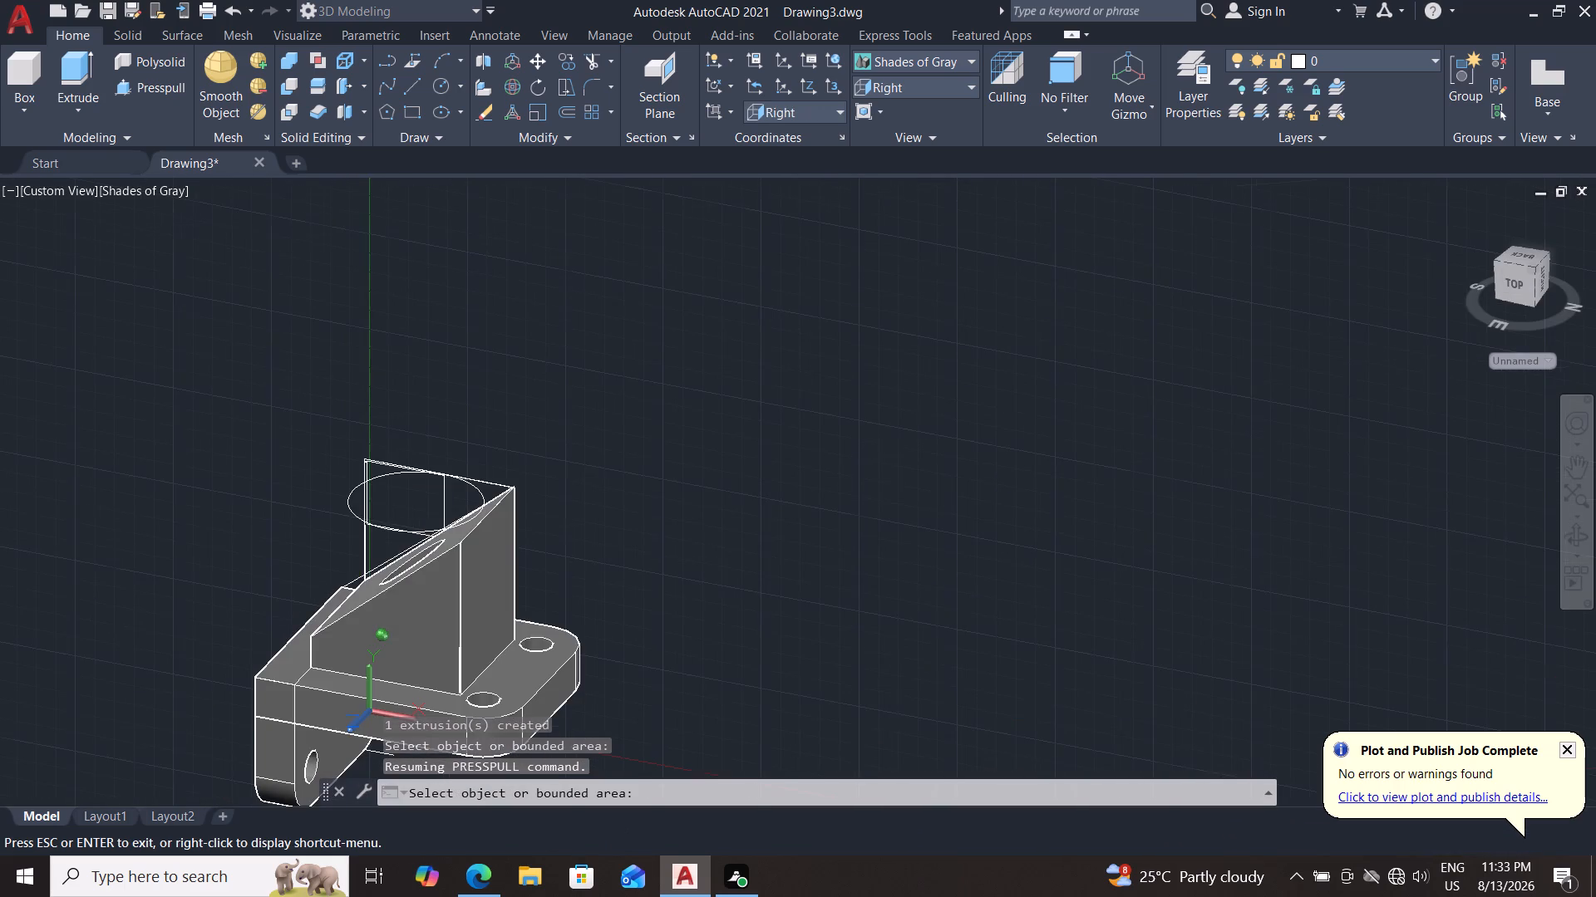
{"action": "middle_click_drag", "start_coordinate": [649, 766], "coordinate": [656, 725], "text": "shift"}
{"action": "middle_click_drag", "start_coordinate": [663, 738], "coordinate": [667, 747], "text": "shift"}
{"action": "left_click", "coordinate": [709, 424]}
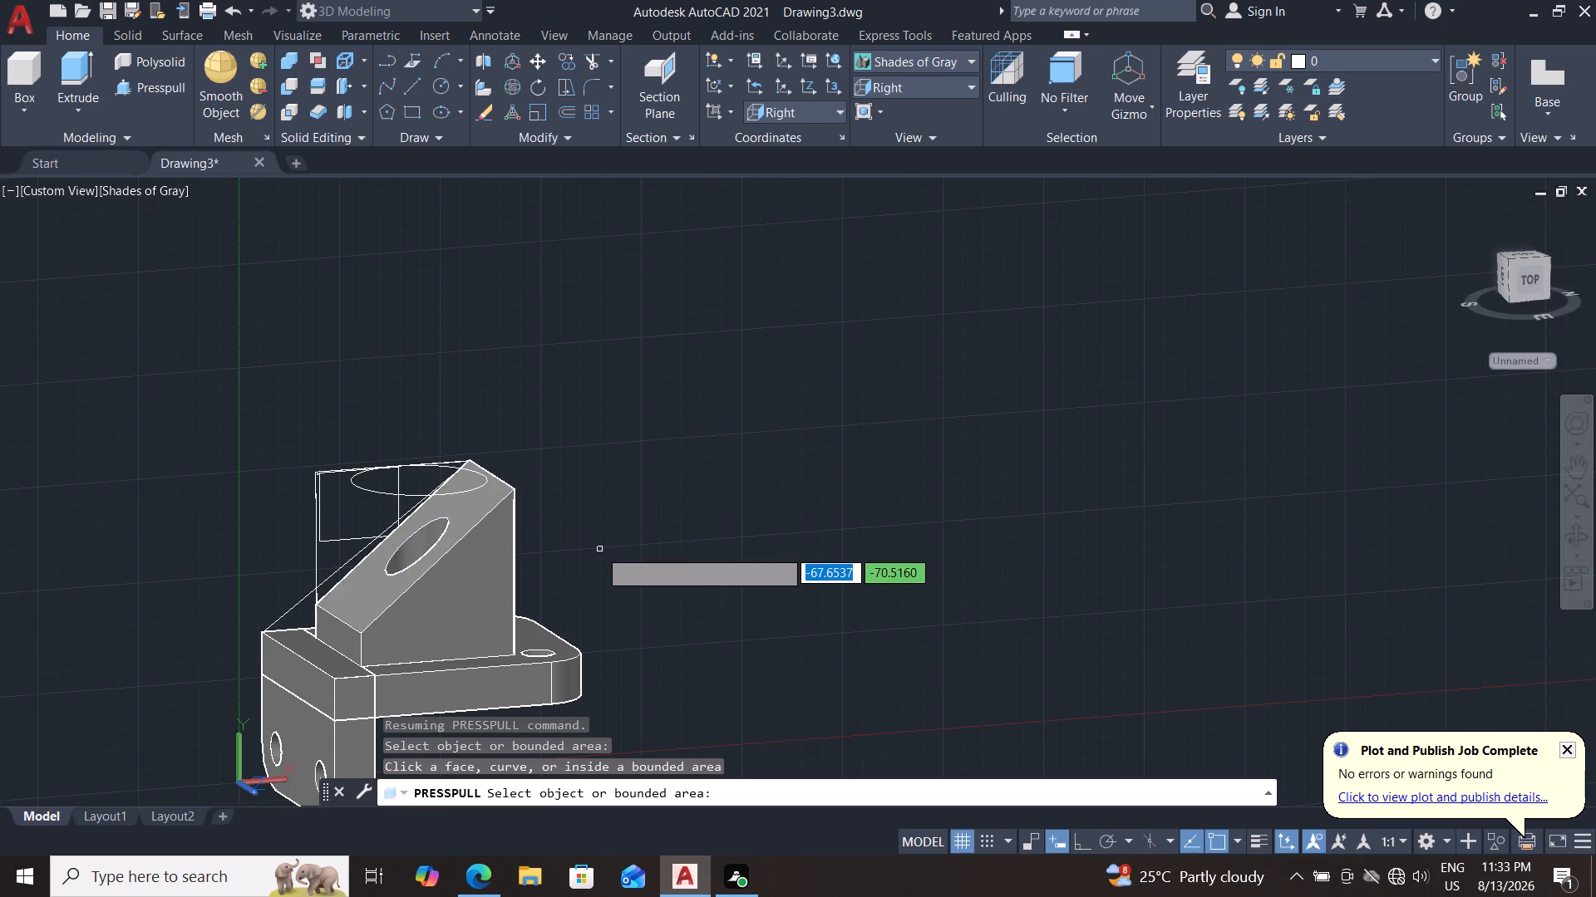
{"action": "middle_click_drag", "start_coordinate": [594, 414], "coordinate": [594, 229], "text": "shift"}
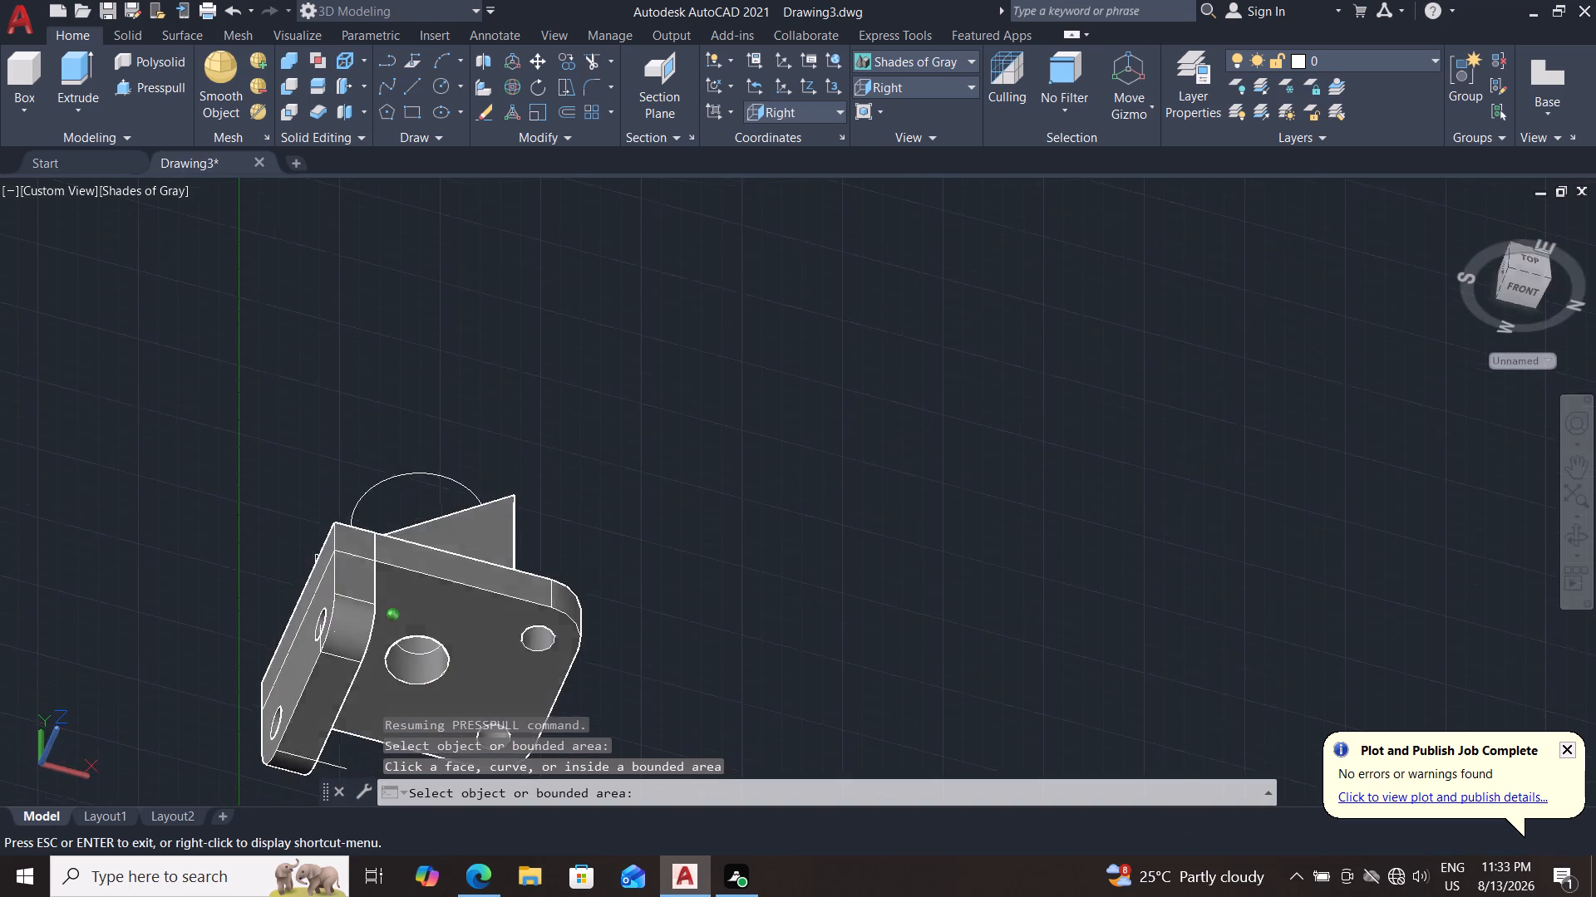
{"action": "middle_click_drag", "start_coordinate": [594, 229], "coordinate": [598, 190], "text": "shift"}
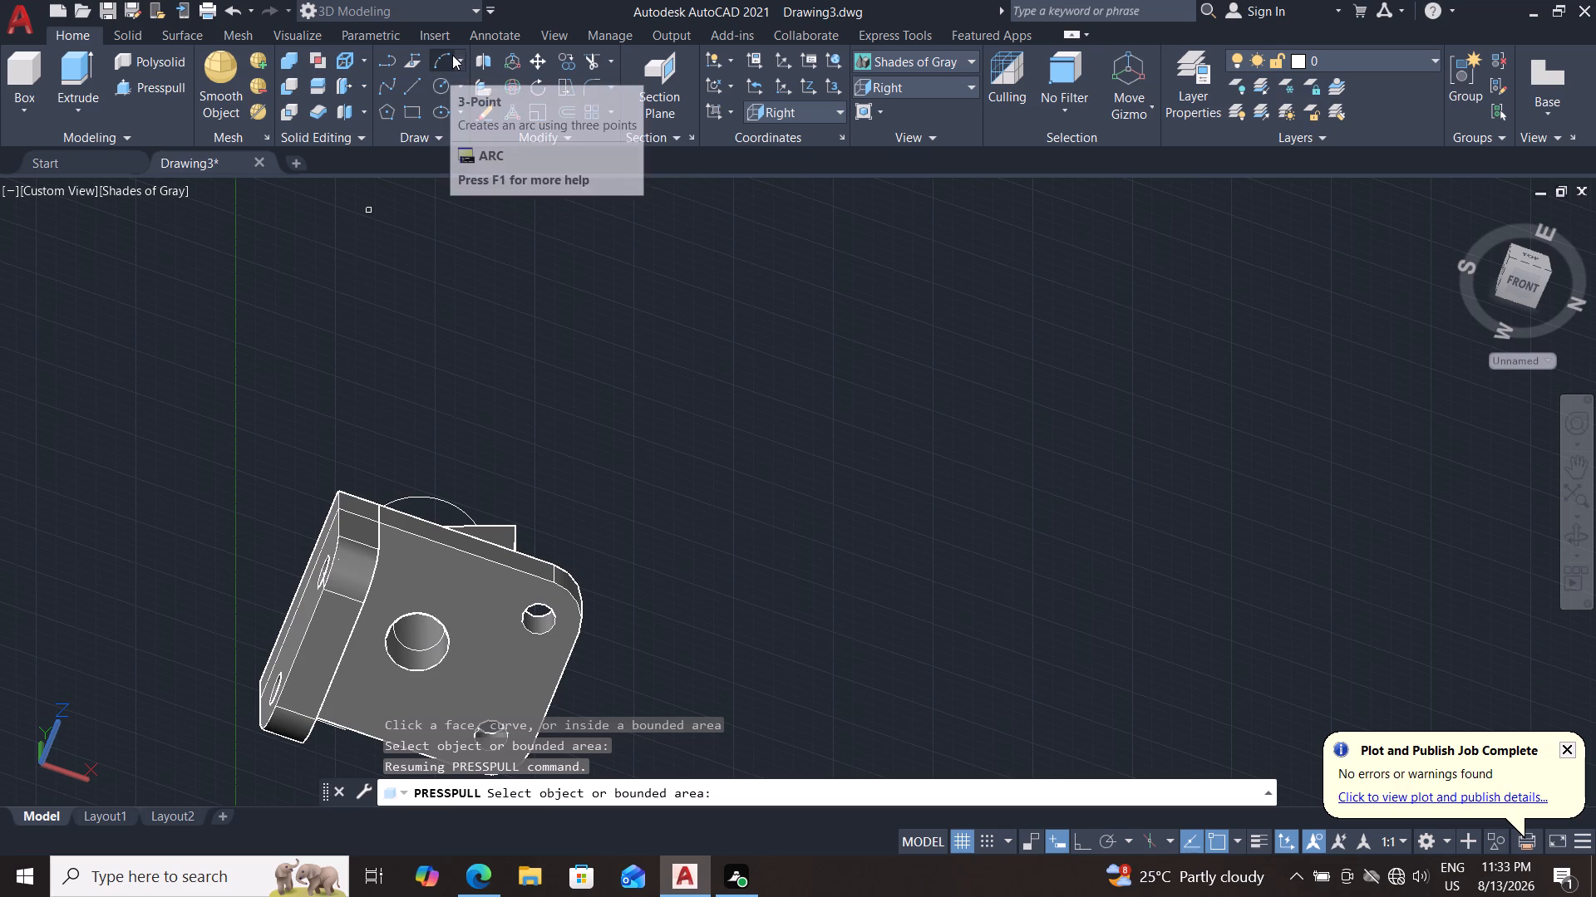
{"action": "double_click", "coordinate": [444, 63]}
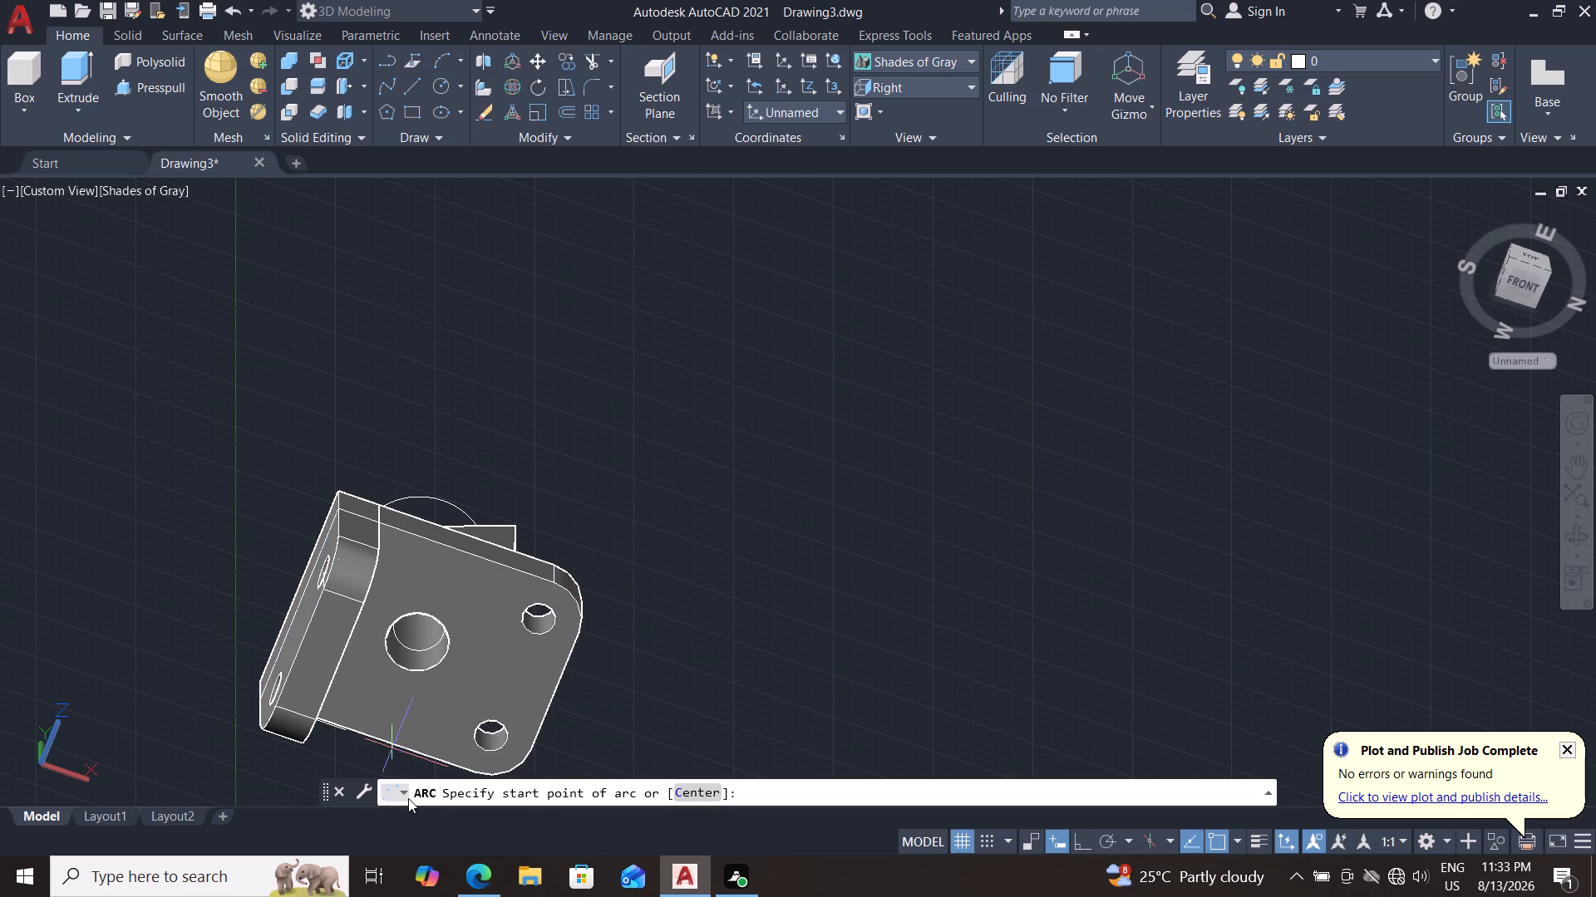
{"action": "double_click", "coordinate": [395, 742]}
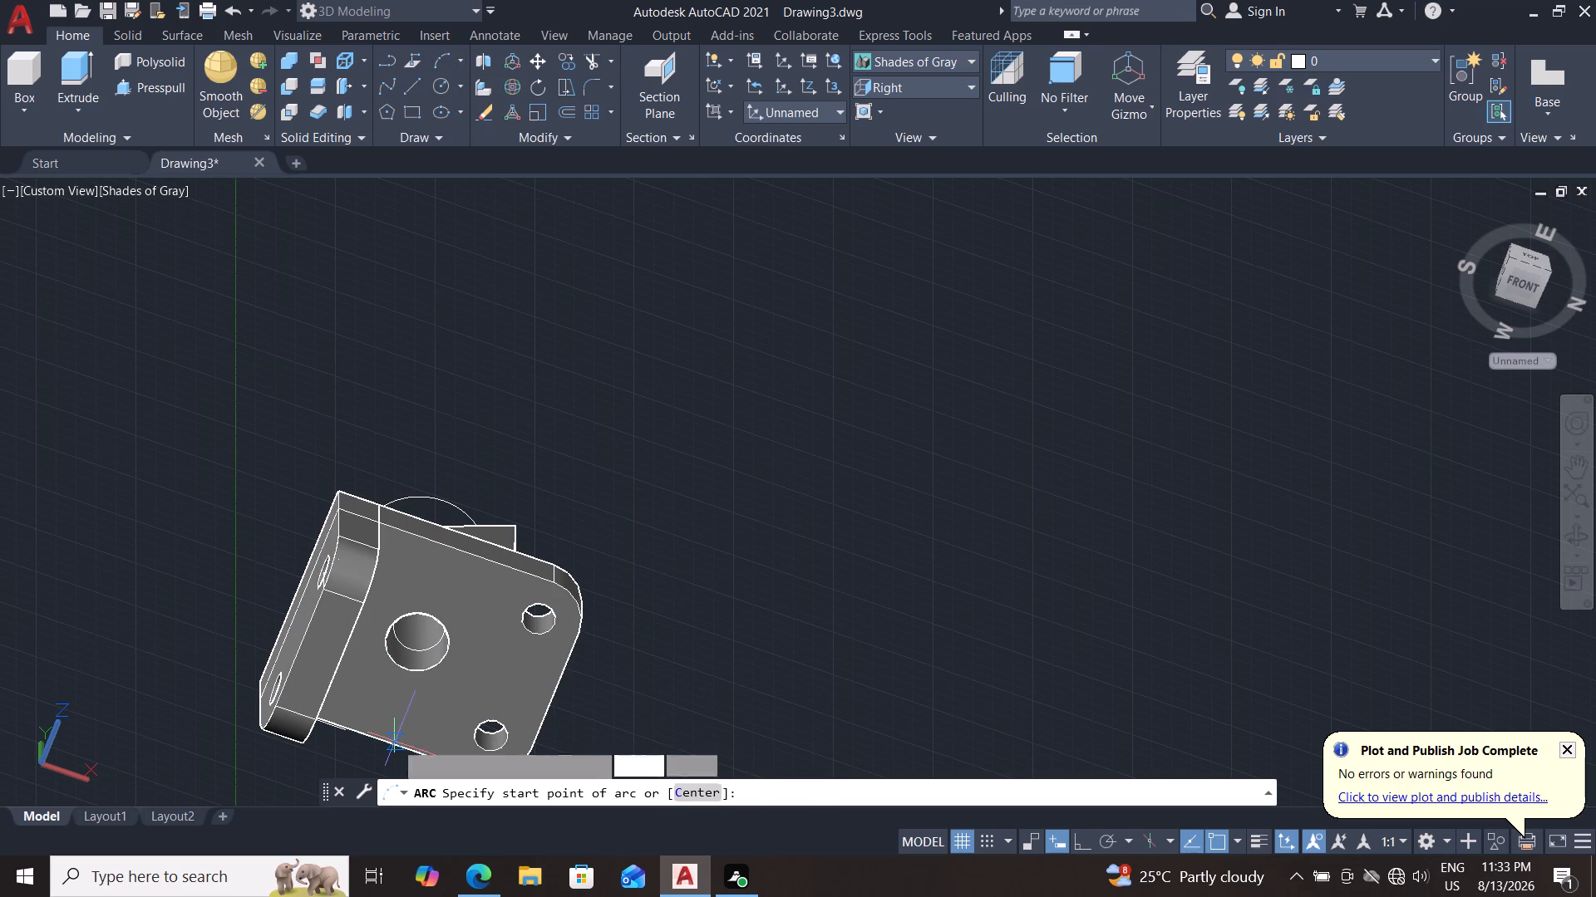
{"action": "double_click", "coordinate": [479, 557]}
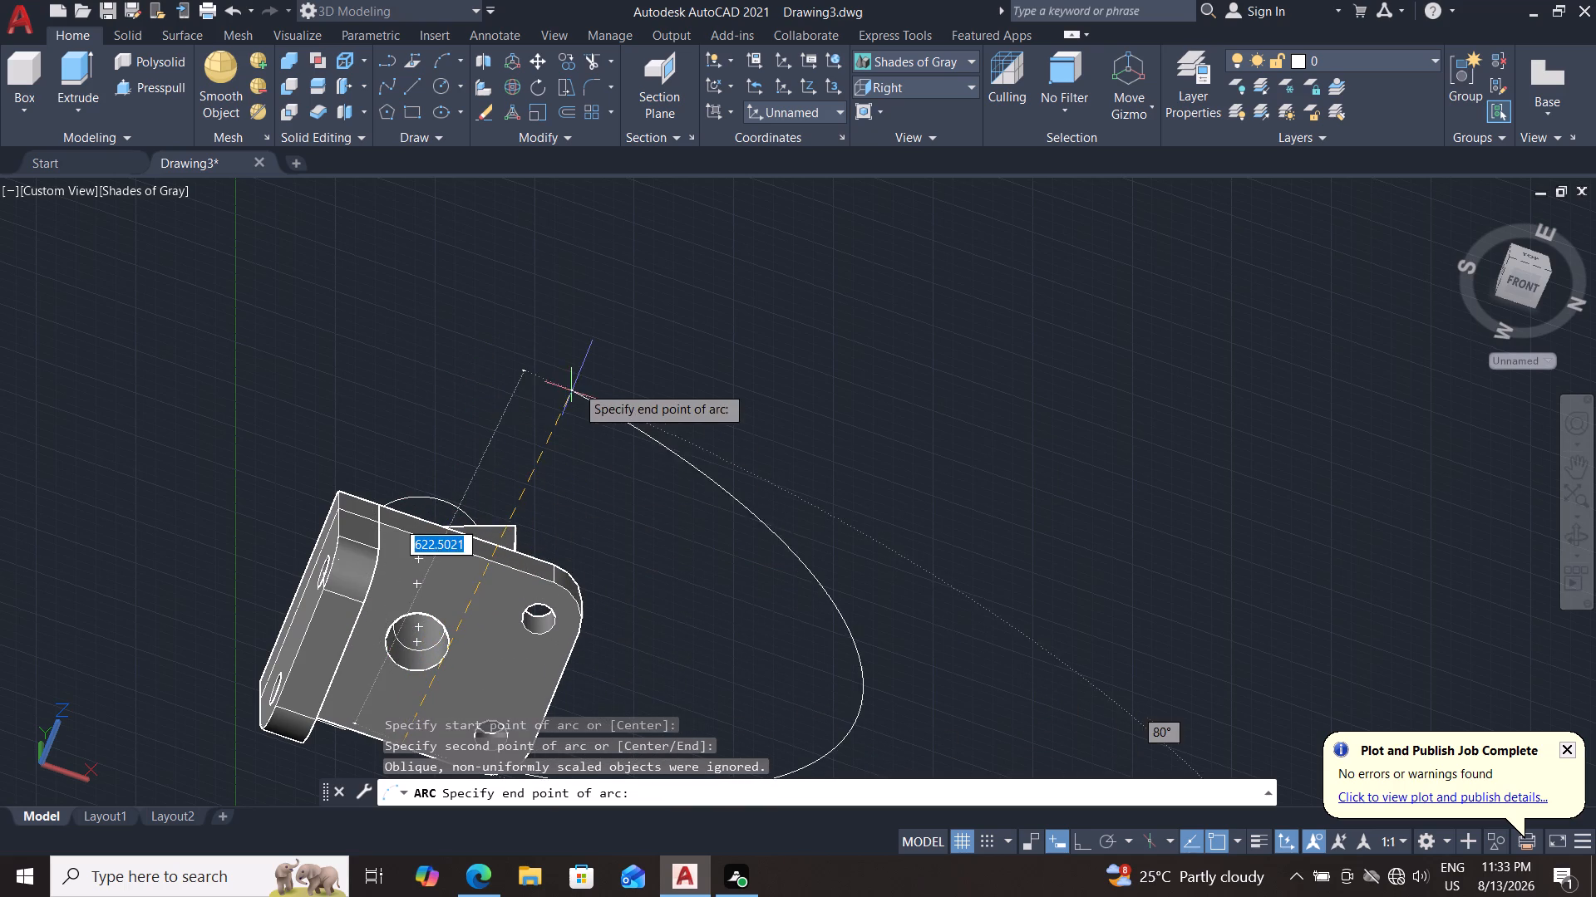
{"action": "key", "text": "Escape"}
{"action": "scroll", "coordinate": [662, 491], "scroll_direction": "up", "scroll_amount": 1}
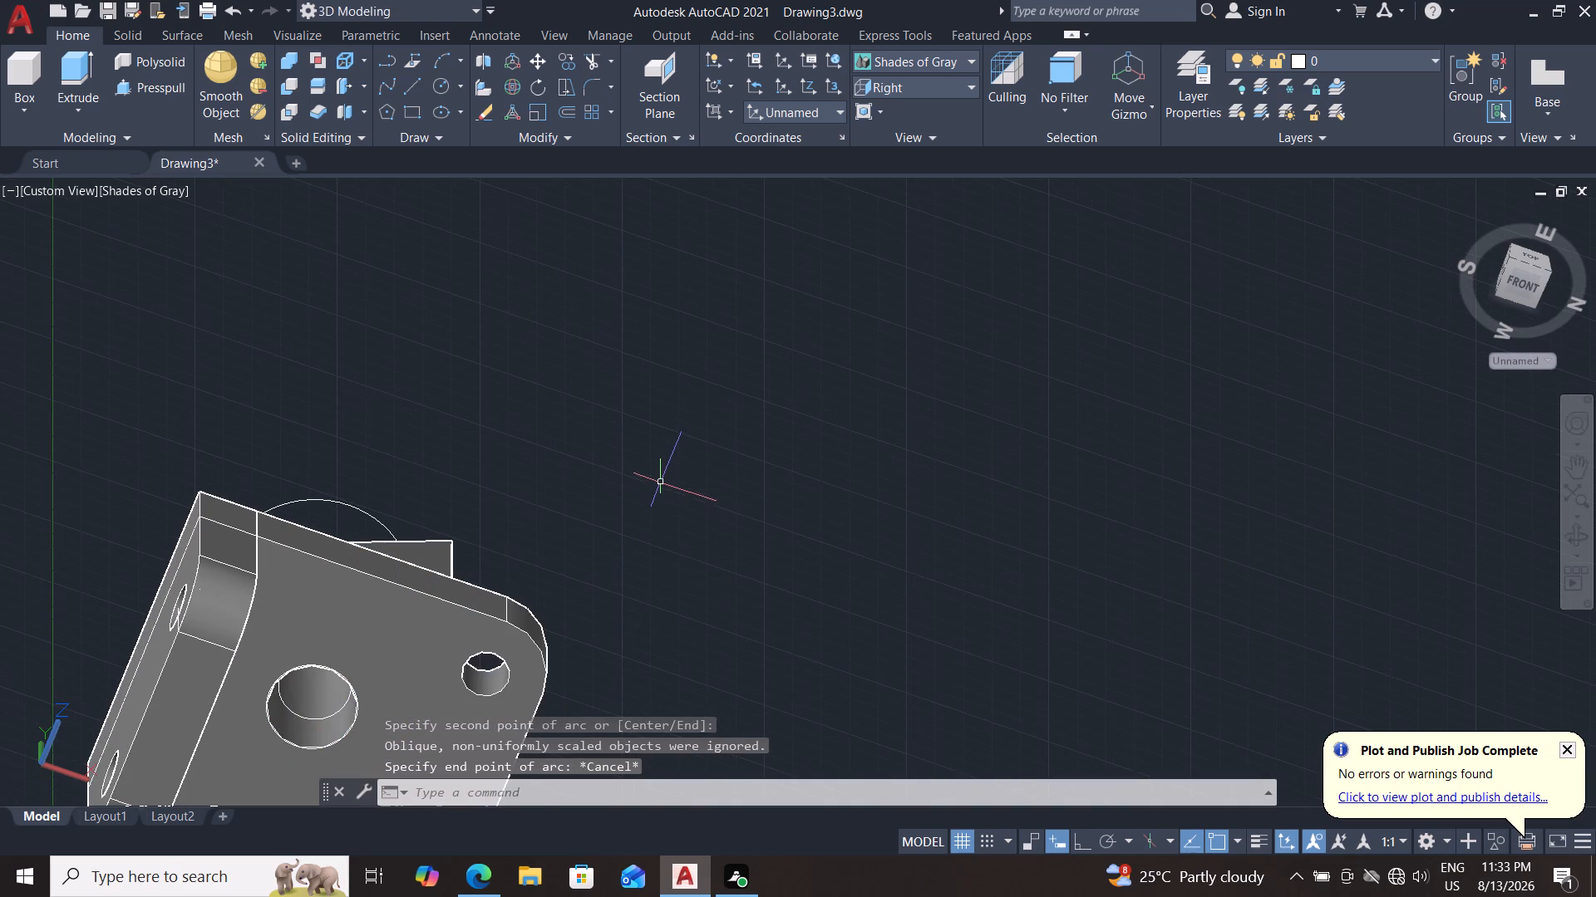
Delete the small rectangular polyline floating beside the upper part of the sloped block.
{"action": "middle_click_drag", "start_coordinate": [654, 475], "coordinate": [750, 695], "text": "shift"}
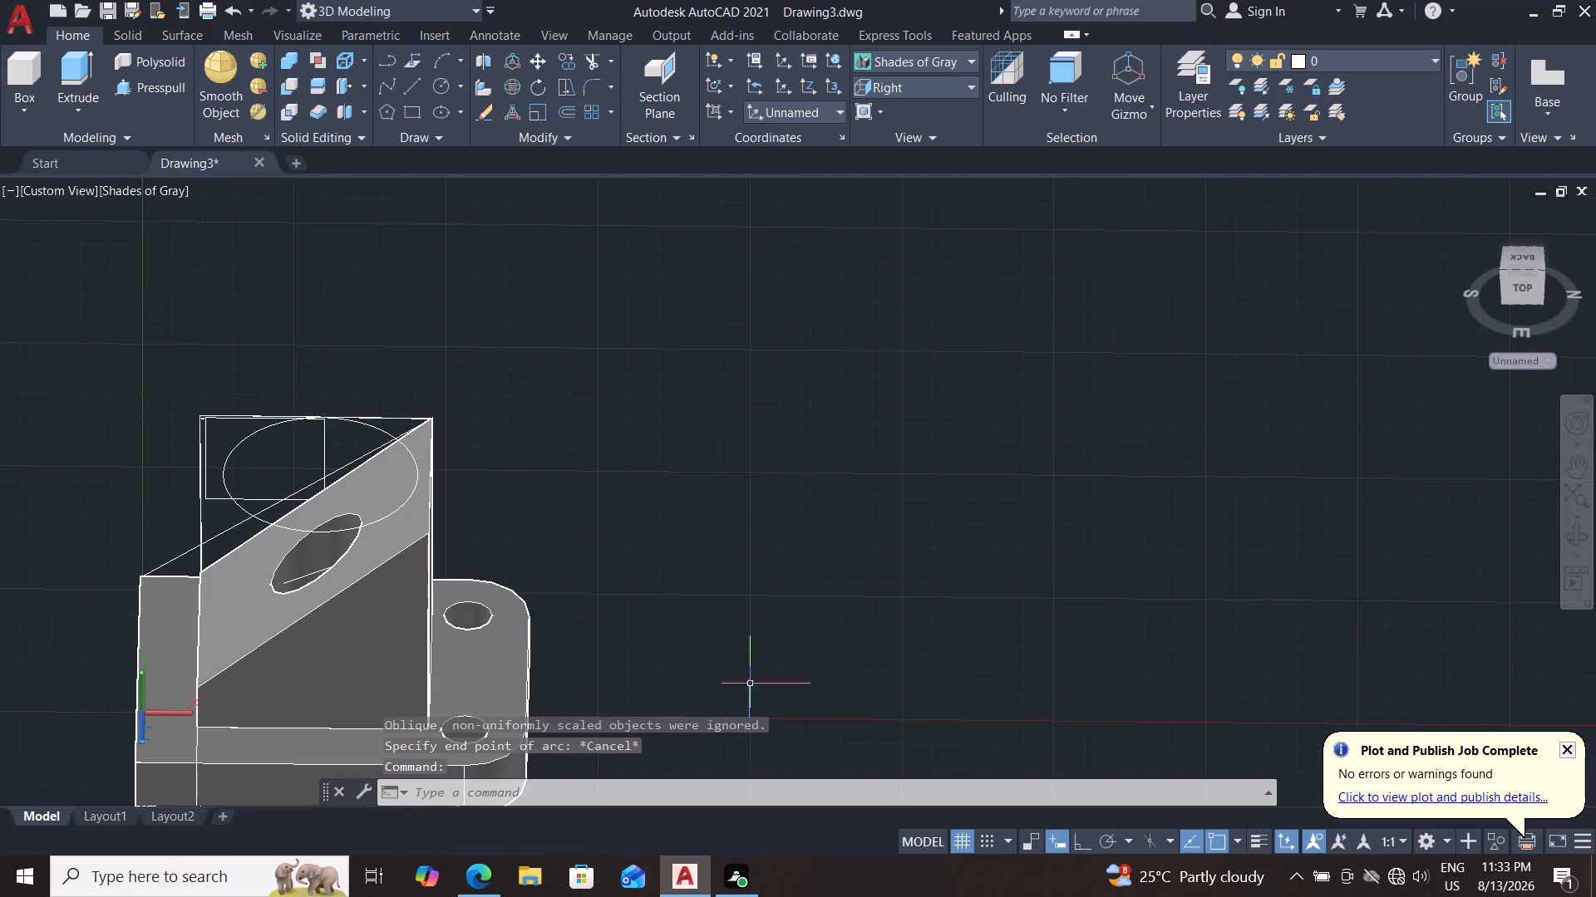
{"action": "middle_click_drag", "start_coordinate": [663, 503], "coordinate": [679, 179]}
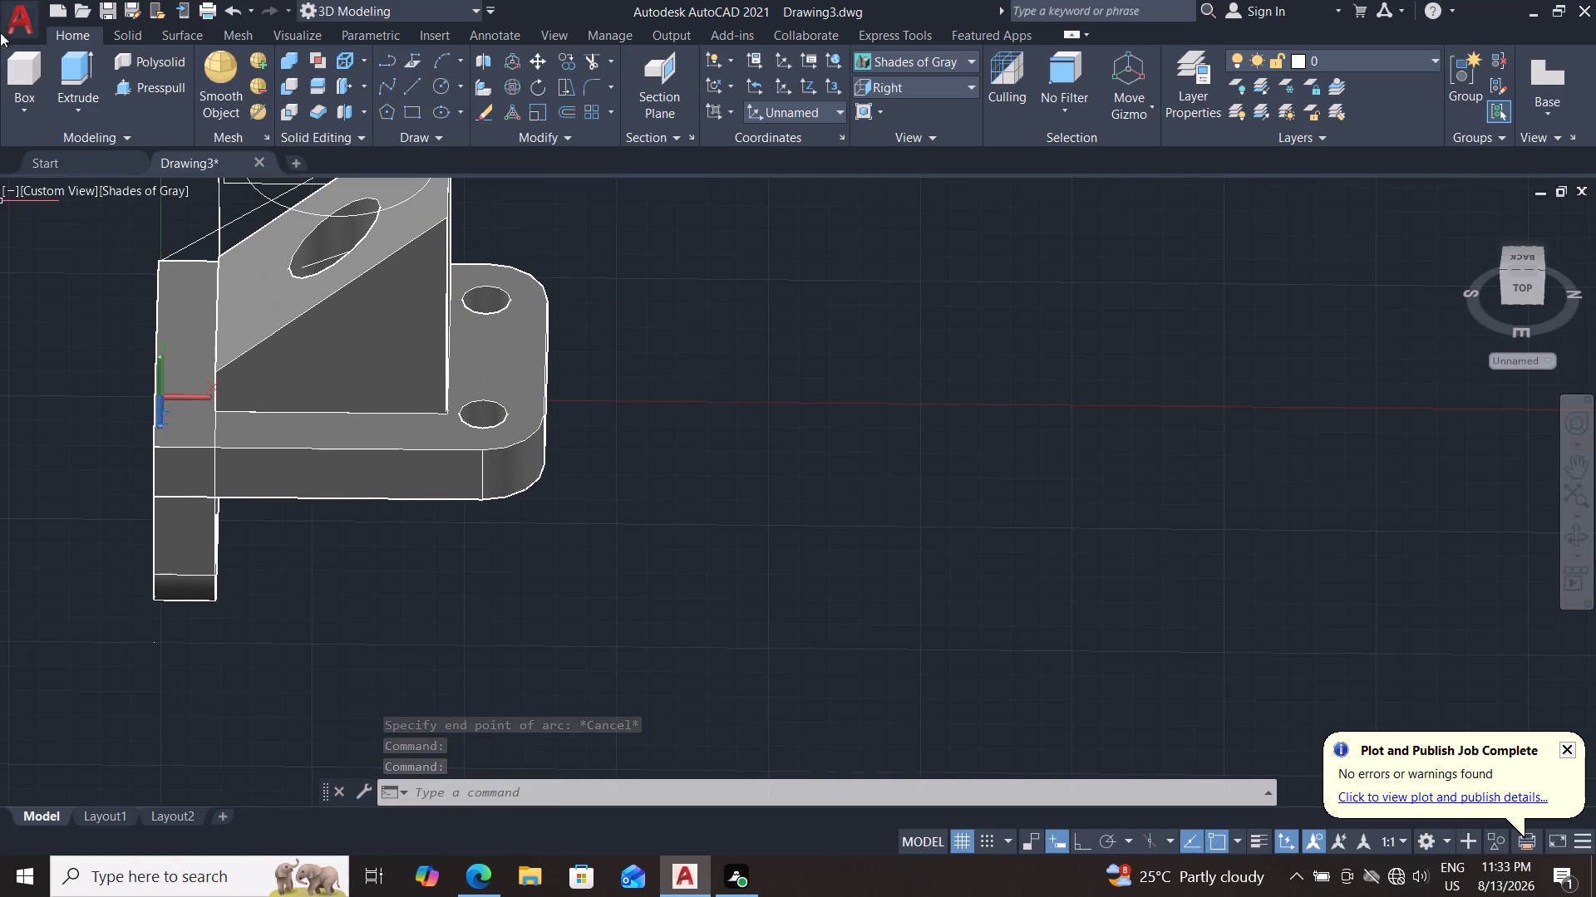
{"action": "key", "text": "Escape"}
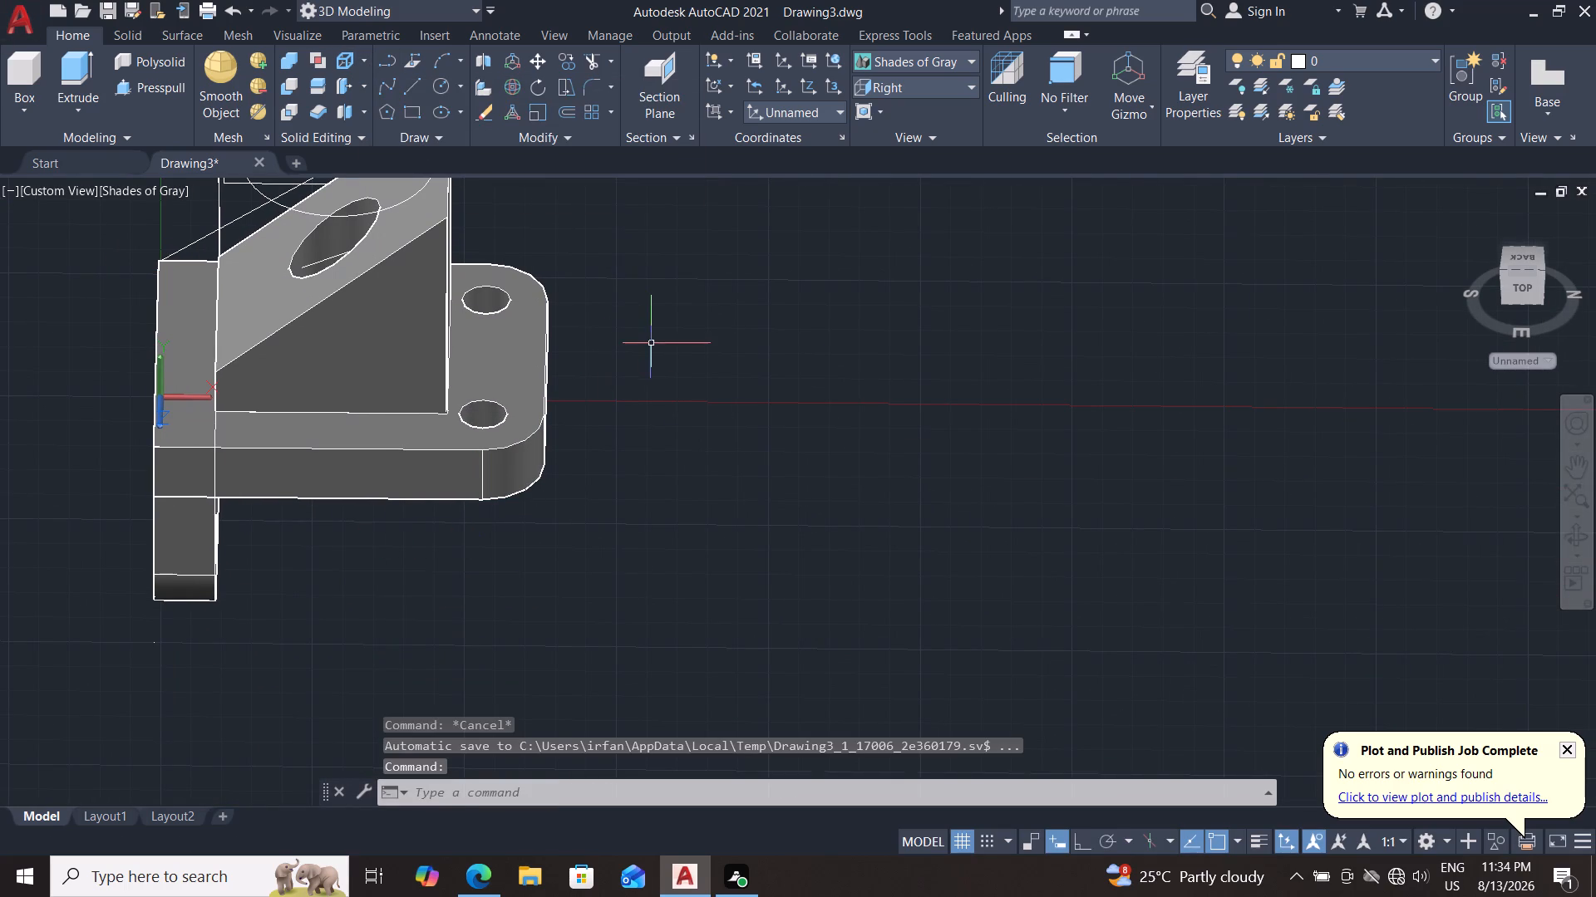
{"action": "middle_click_drag", "start_coordinate": [684, 376], "coordinate": [1127, 330], "text": "shift"}
{"action": "scroll", "coordinate": [588, 404], "scroll_direction": "down", "scroll_amount": 2}
{"action": "scroll", "coordinate": [601, 431], "scroll_direction": "up", "scroll_amount": 1}
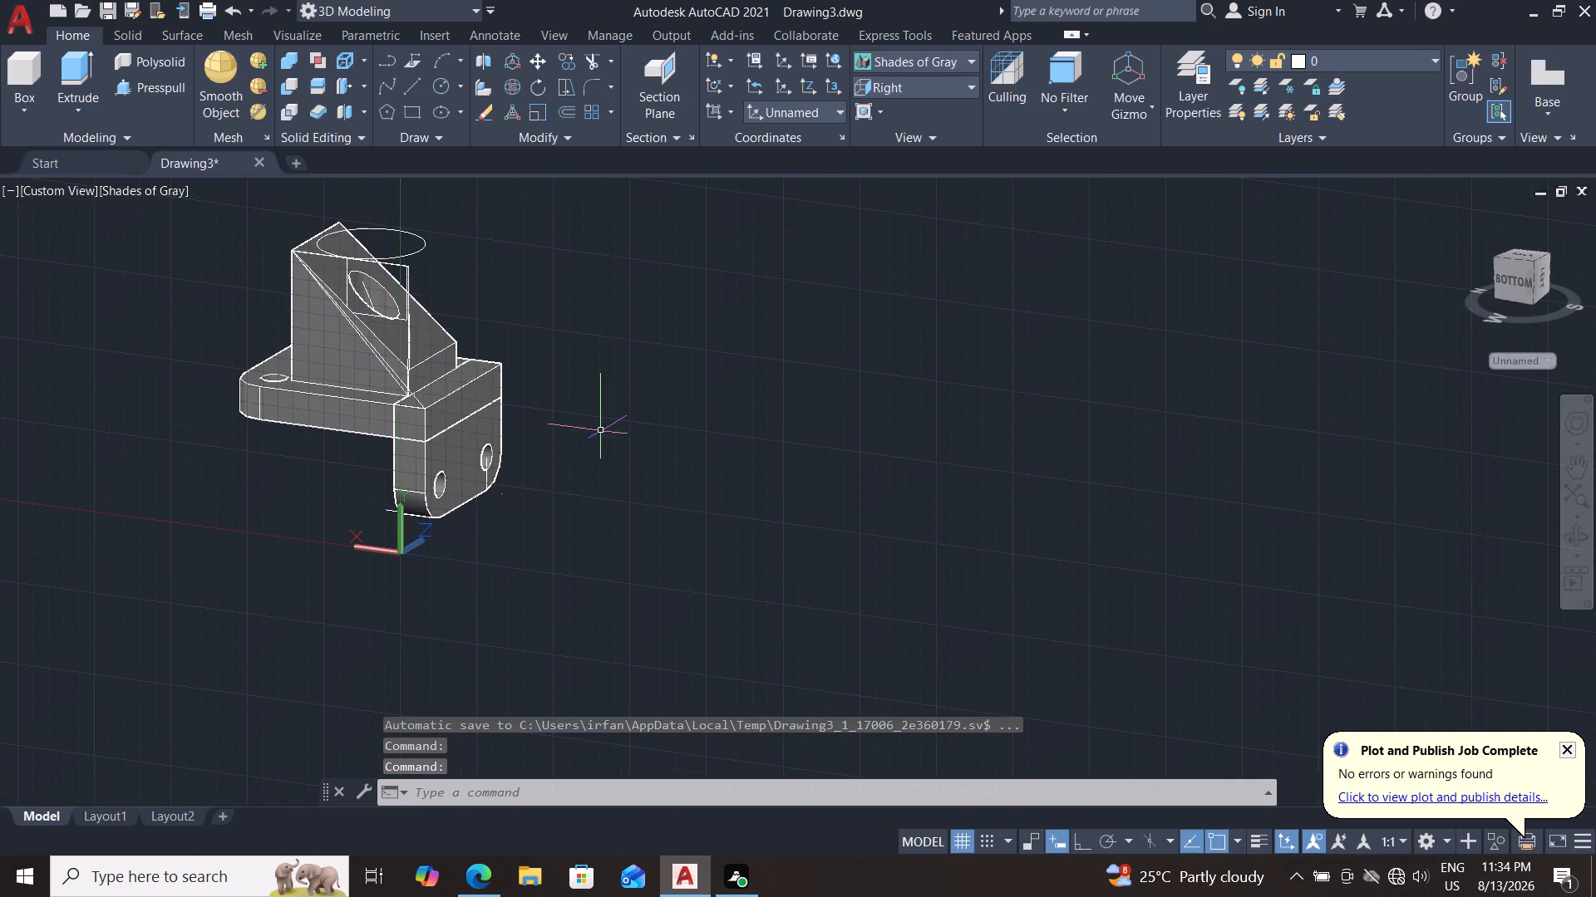
{"action": "left_click", "coordinate": [406, 295]}
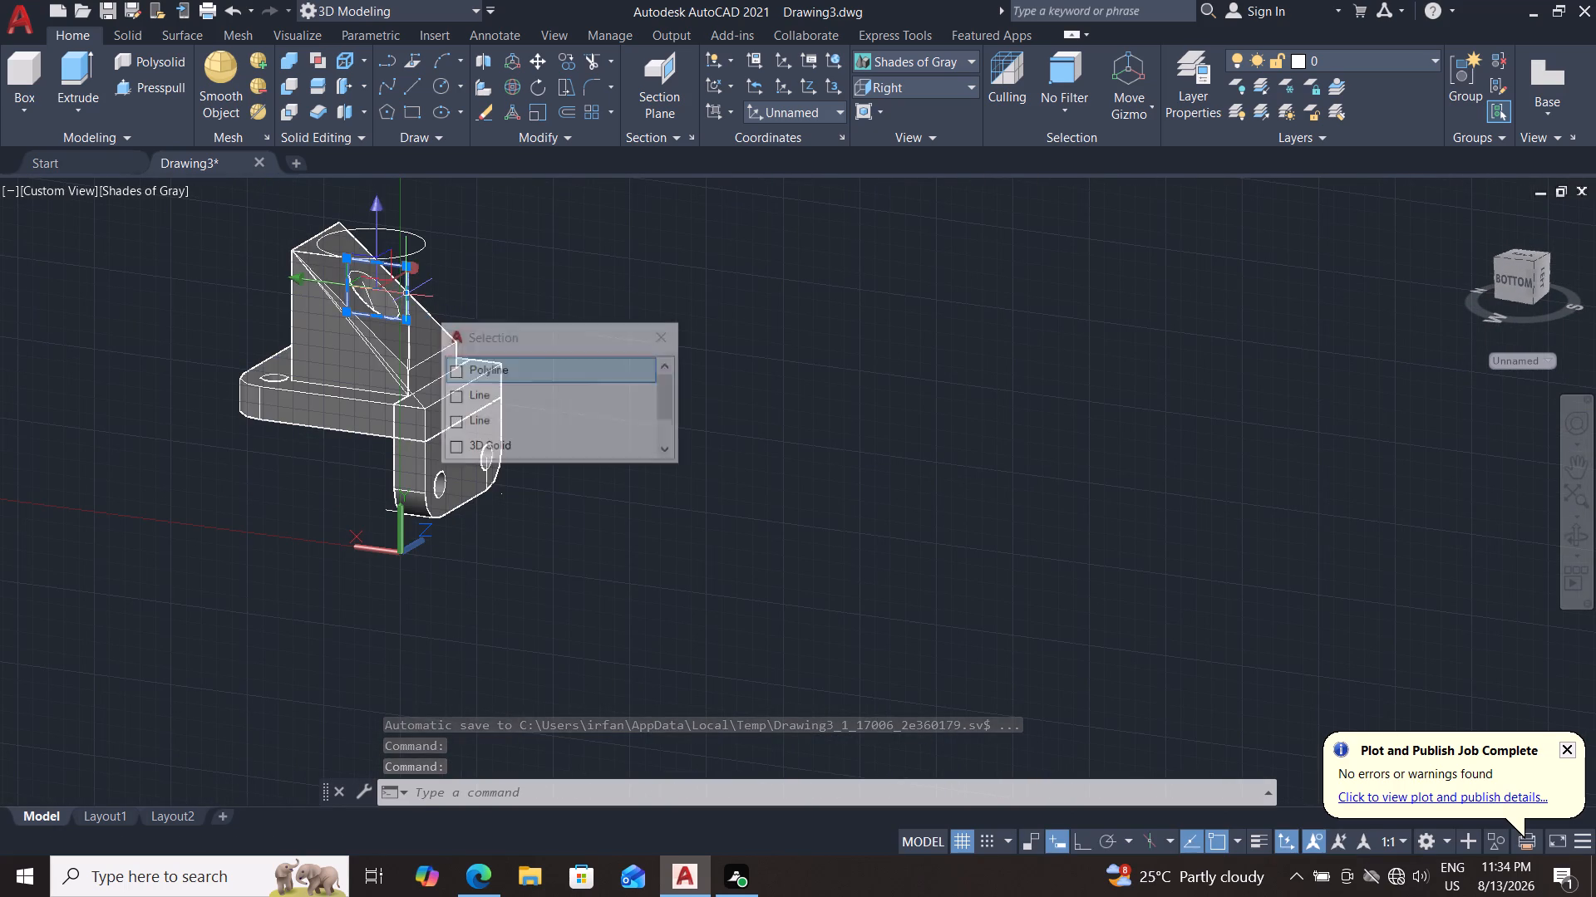
{"action": "key", "text": "Delete"}
{"action": "key", "text": "Delete"}
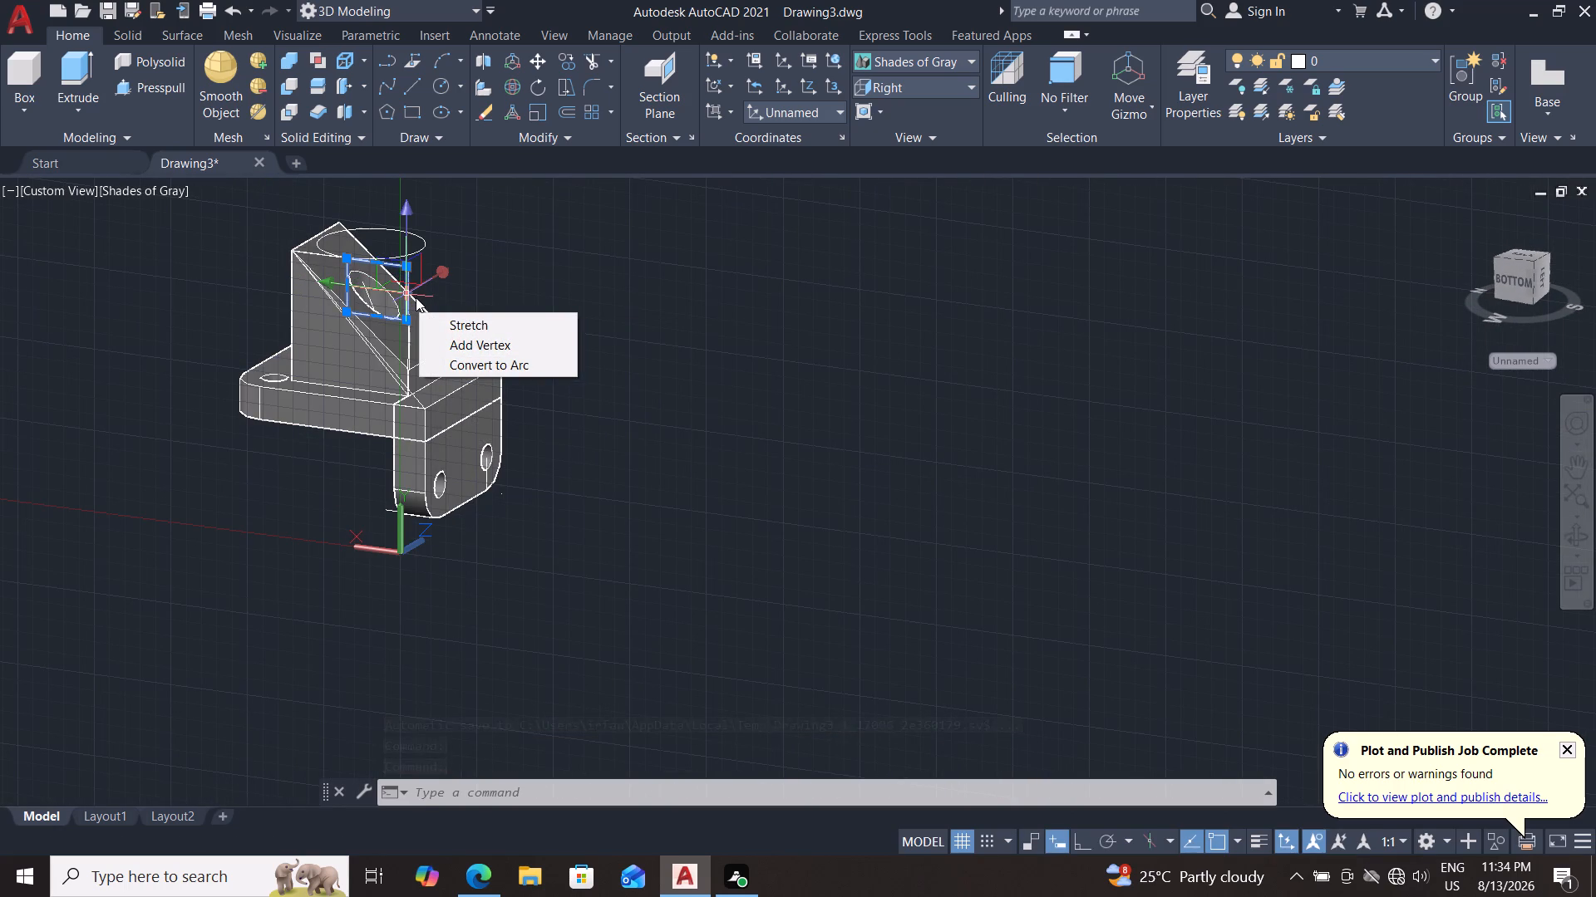
{"action": "key", "text": "Escape"}
{"action": "key", "text": "Delete"}
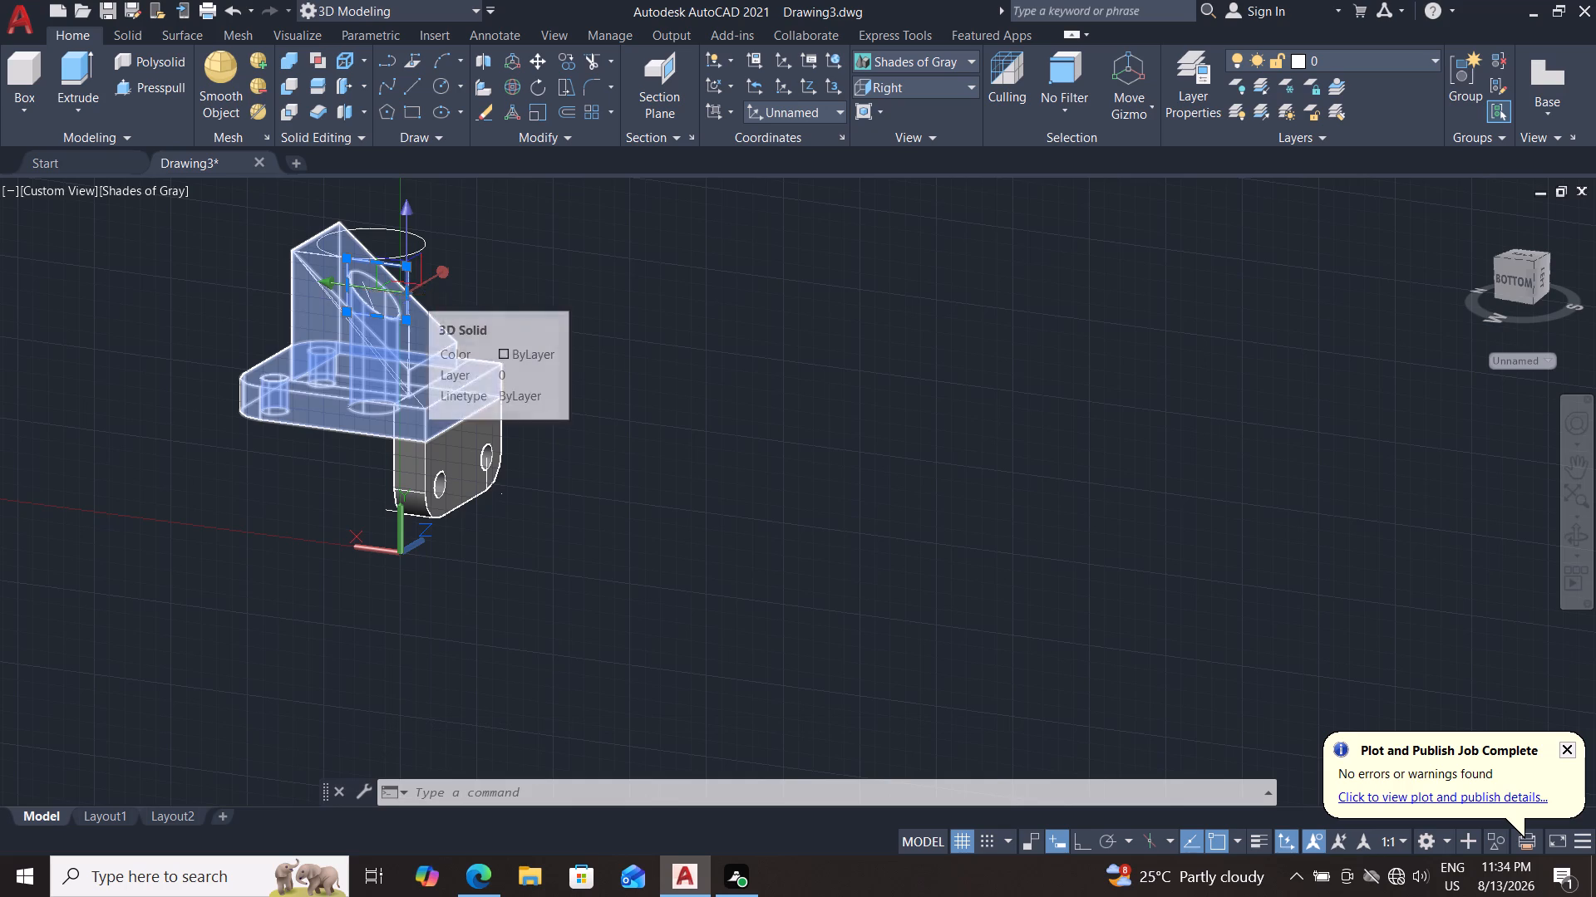
{"action": "key", "text": "Delete"}
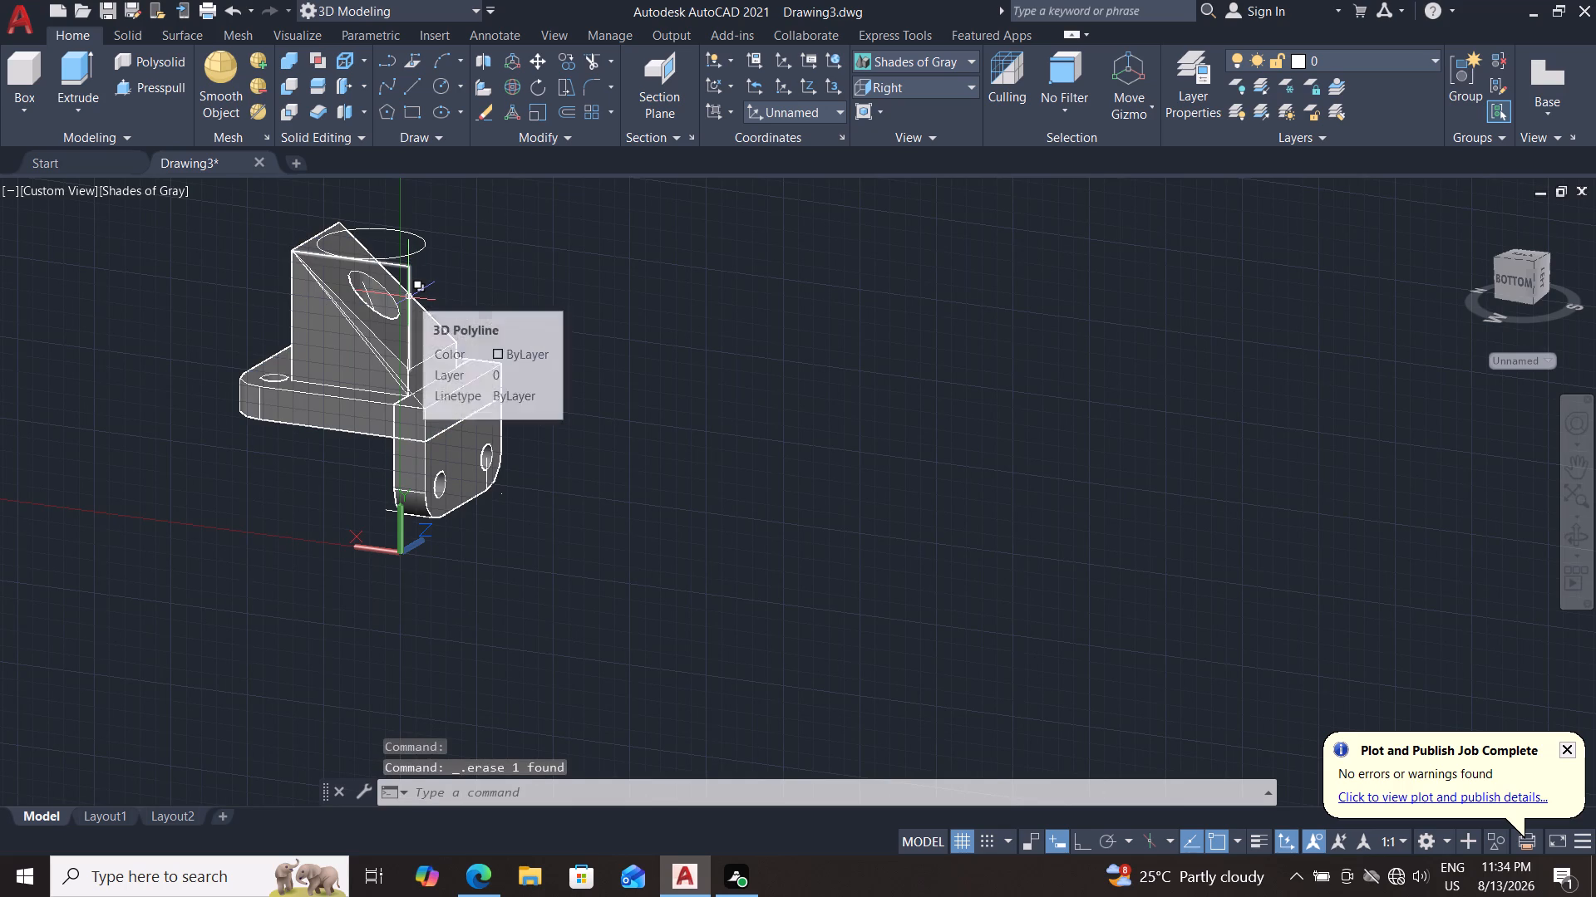
Delete the leftover 3D polyline and vertical construction lines standing above the low end of the sloped block.
{"action": "left_click", "coordinate": [409, 297]}
{"action": "key", "text": "Delete"}
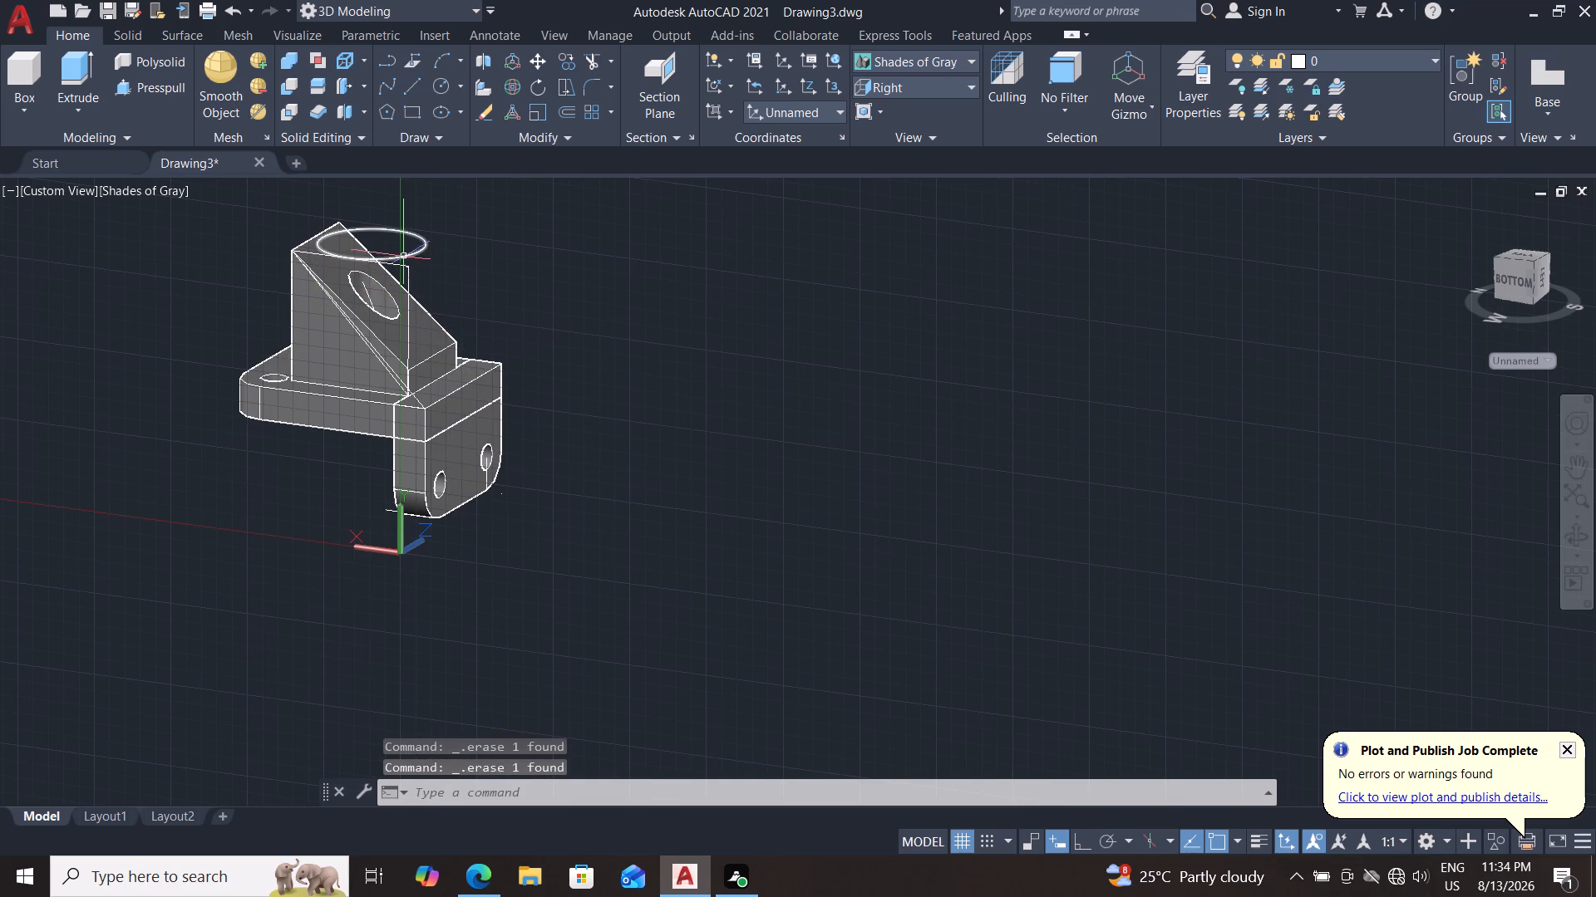
{"action": "left_click", "coordinate": [410, 279]}
{"action": "key", "text": "Delete"}
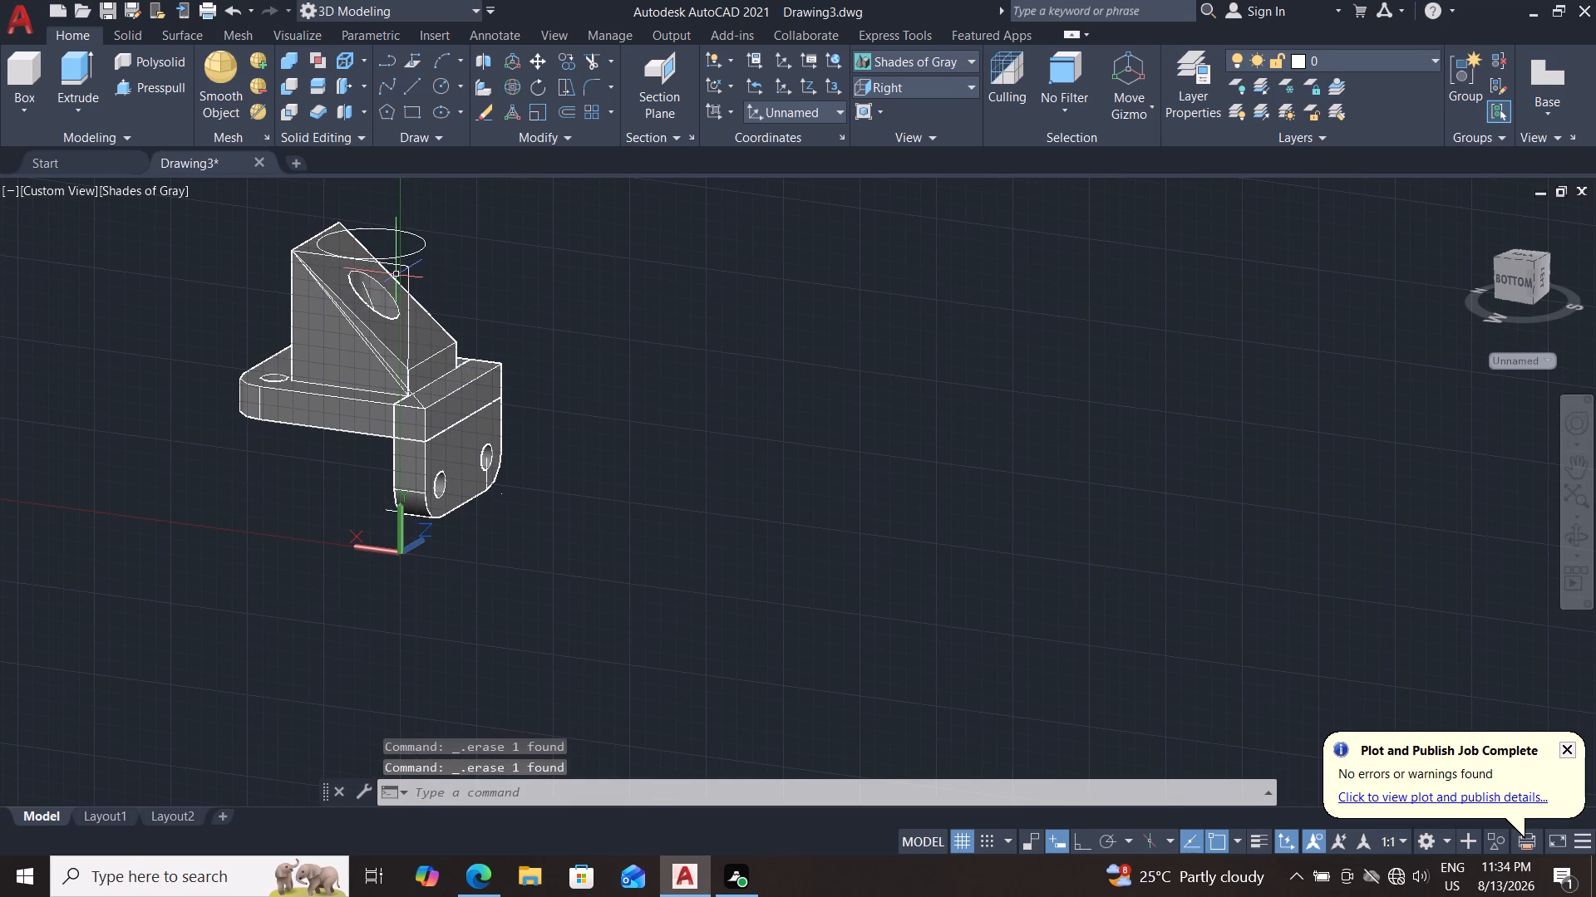
{"action": "left_click", "coordinate": [414, 275]}
{"action": "double_click", "coordinate": [407, 280]}
{"action": "key", "text": "Delete"}
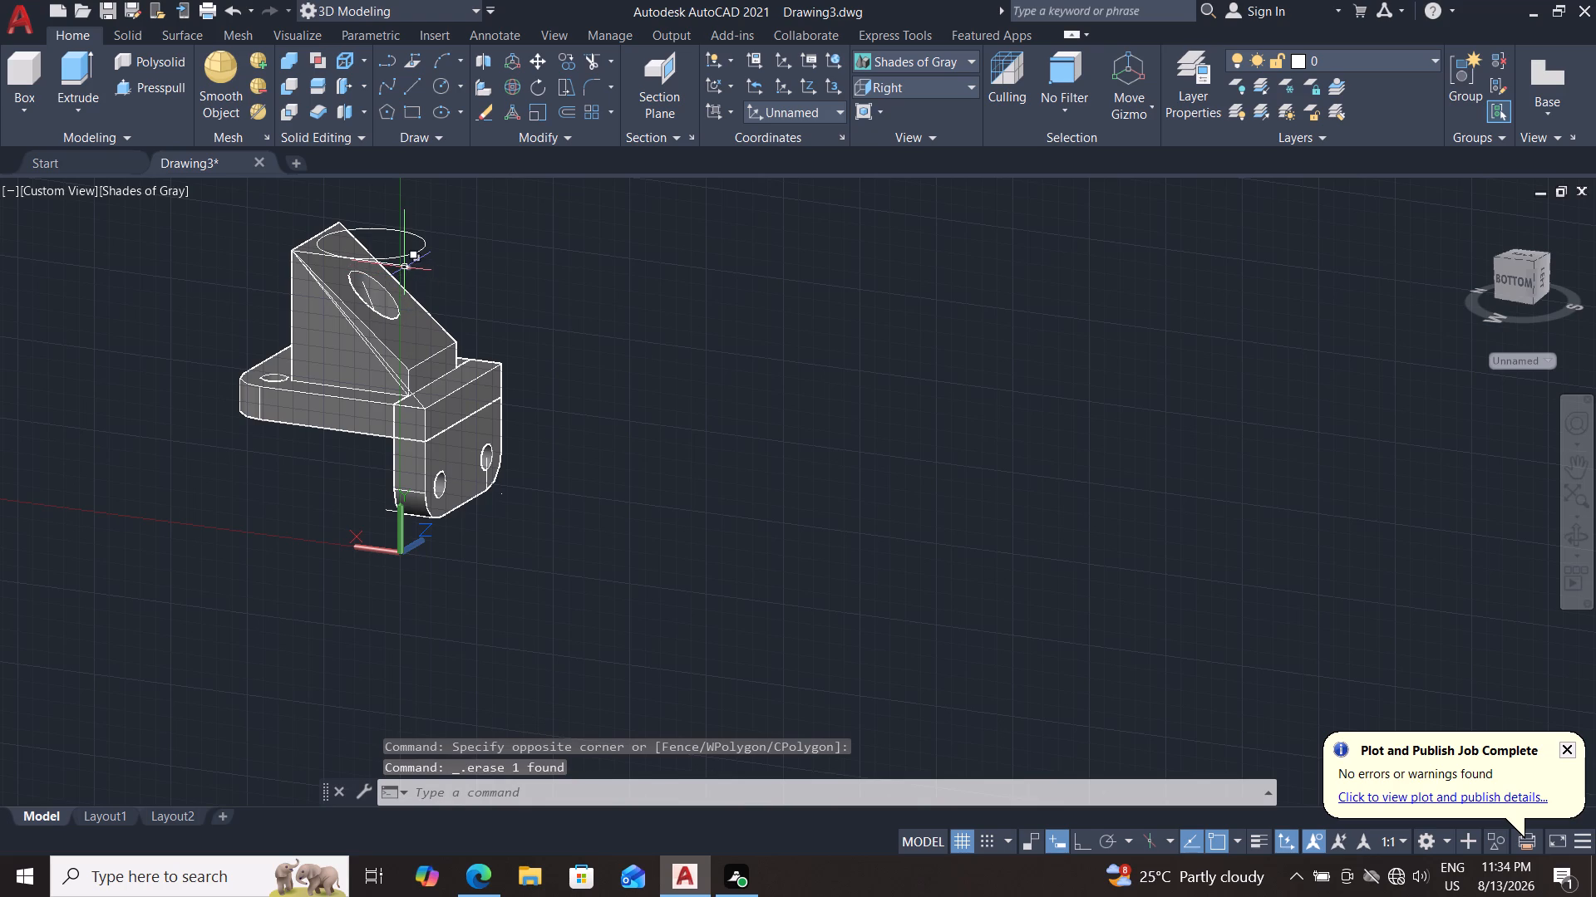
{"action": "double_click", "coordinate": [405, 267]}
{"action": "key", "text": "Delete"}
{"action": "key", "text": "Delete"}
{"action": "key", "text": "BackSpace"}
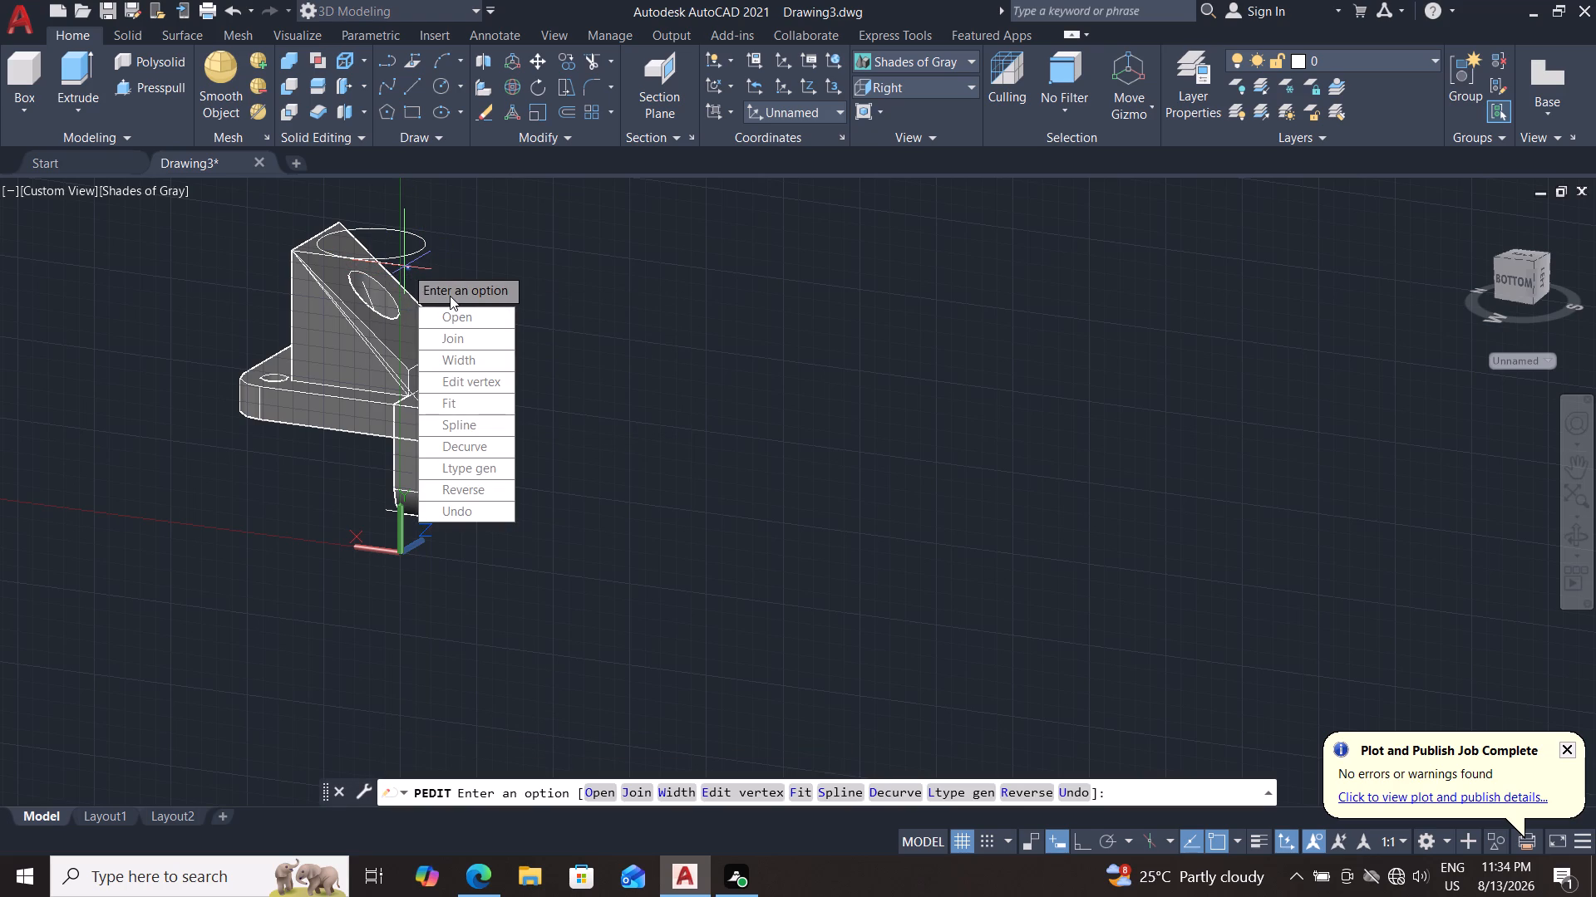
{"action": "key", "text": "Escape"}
Delete the straight line extending outward from the block's top corner and the diagonal line crossing the sloped-face hole.
{"action": "scroll", "coordinate": [321, 282], "scroll_direction": "up", "scroll_amount": 3}
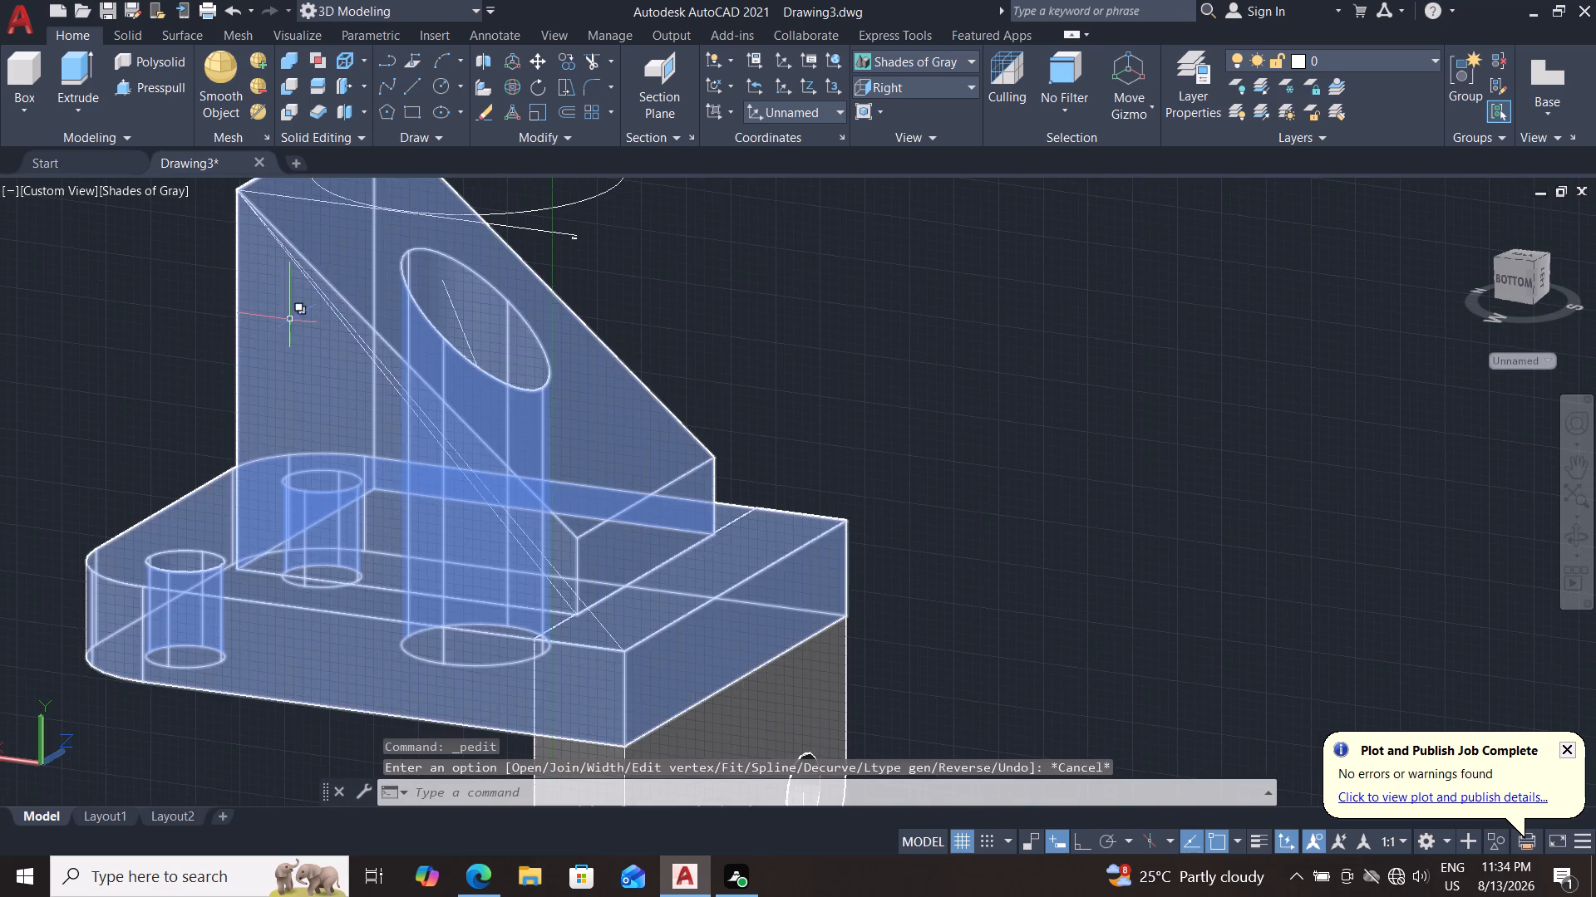
{"action": "middle_click_drag", "start_coordinate": [142, 335], "coordinate": [209, 479]}
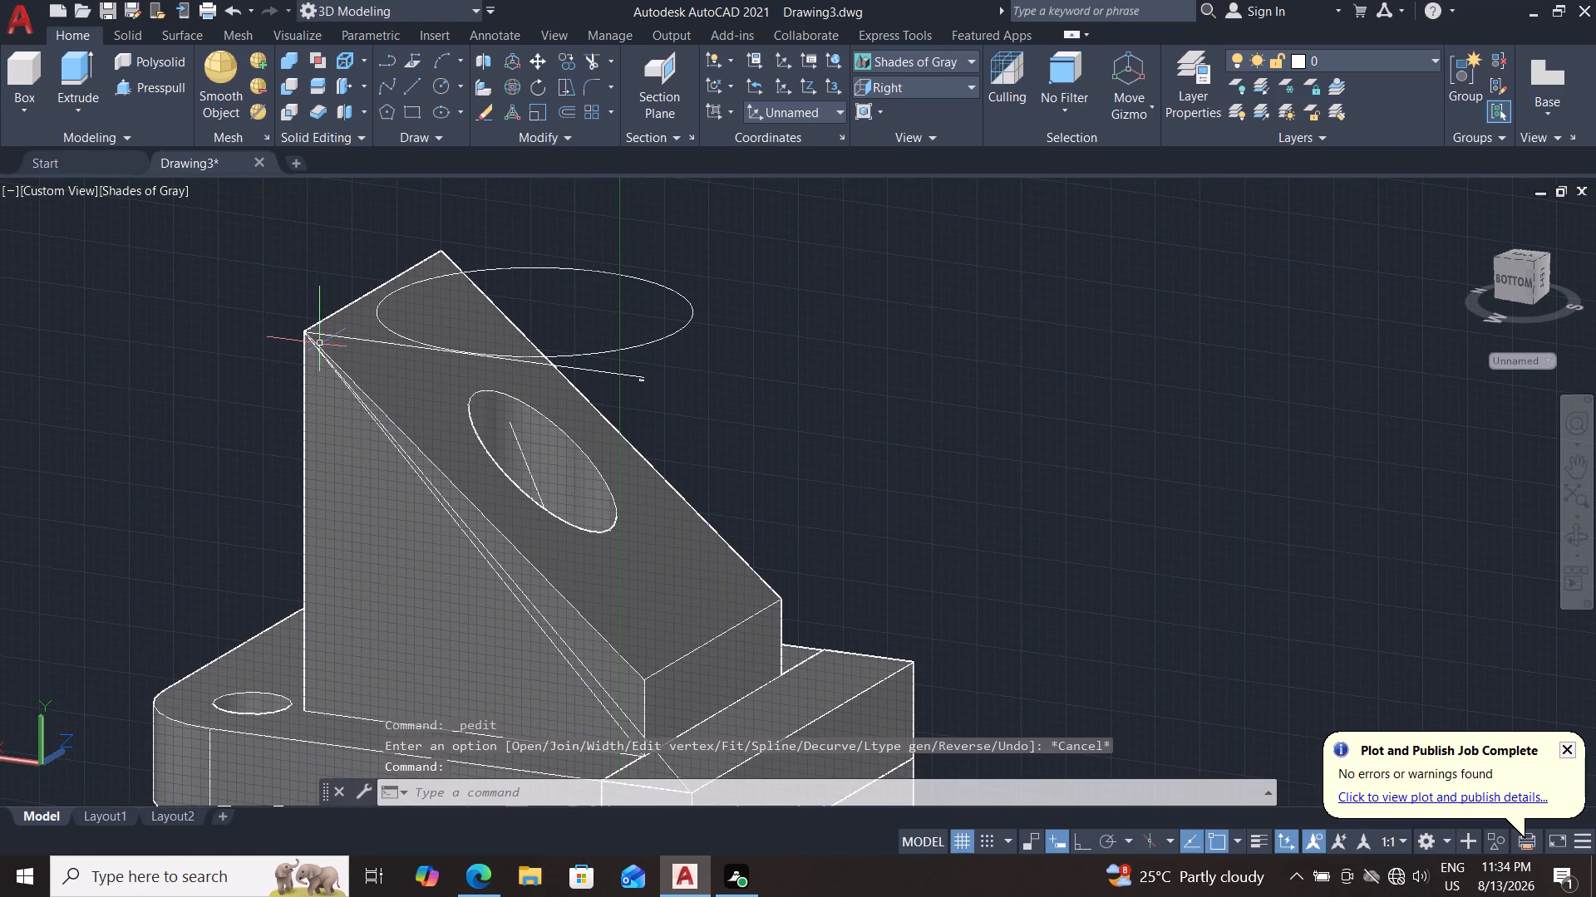
{"action": "left_click", "coordinate": [347, 337]}
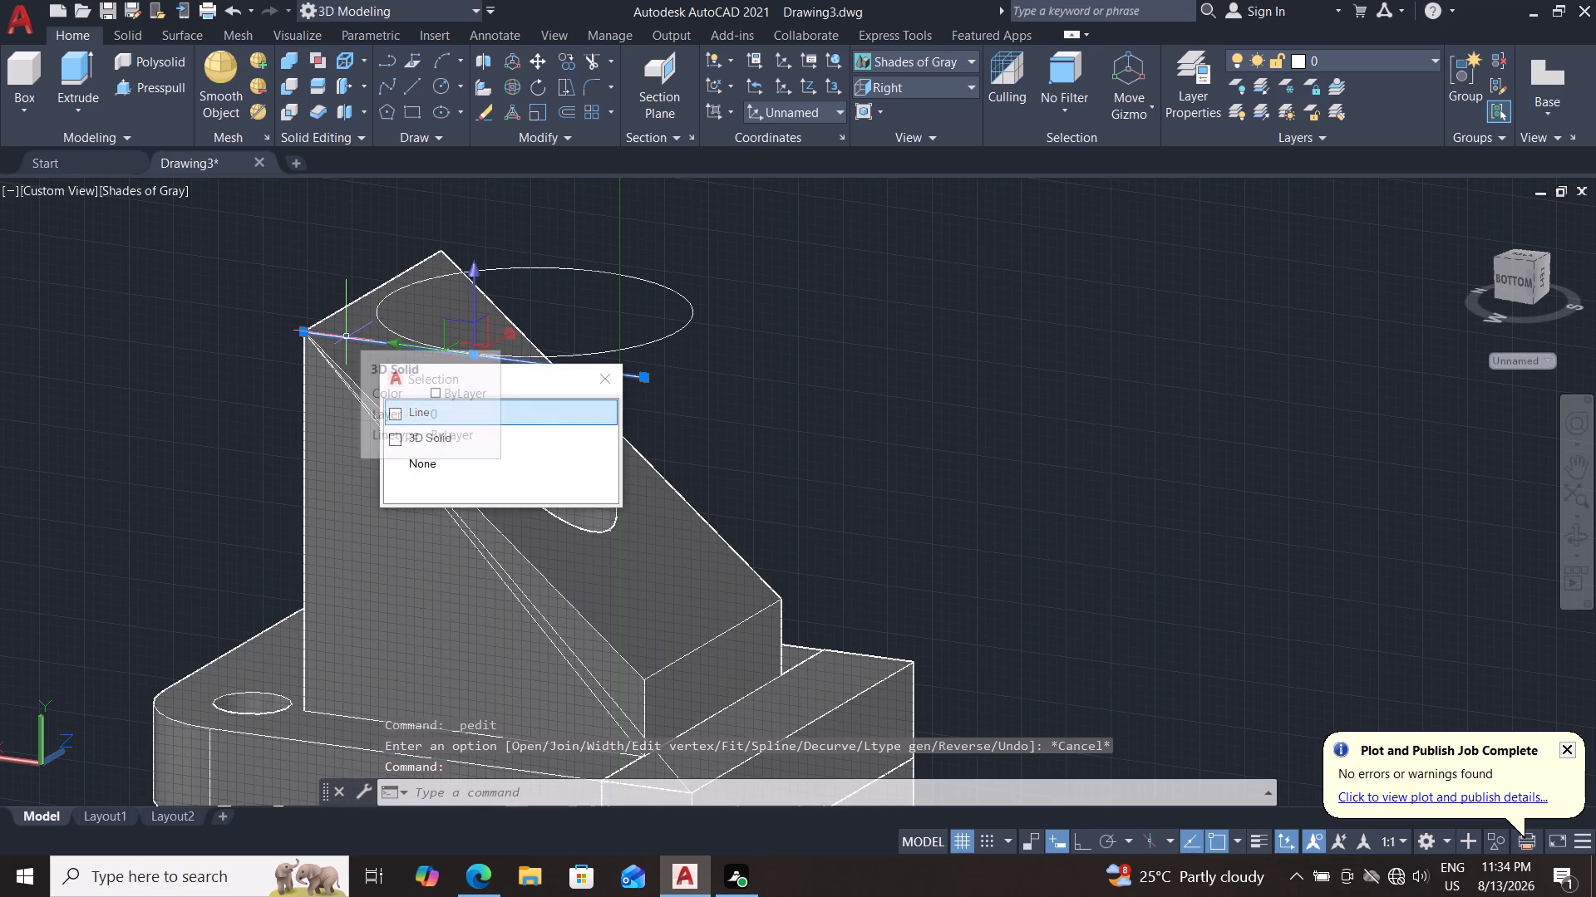
{"action": "key", "text": "Delete"}
{"action": "key", "text": "Delete"}
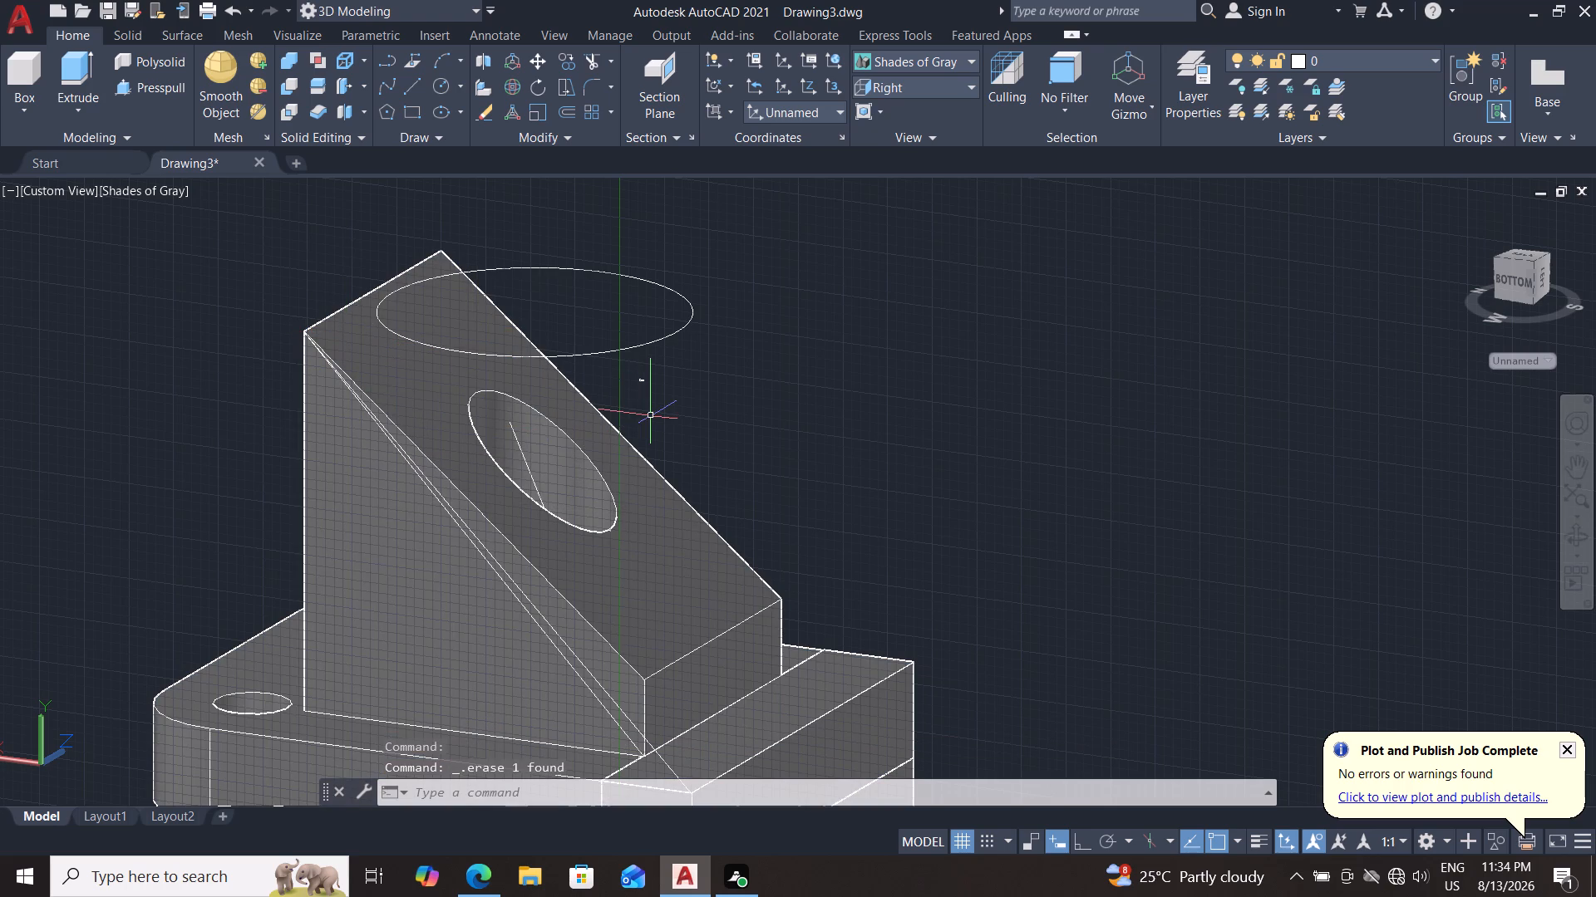
{"action": "scroll", "coordinate": [649, 415], "scroll_direction": "down", "scroll_amount": 1}
{"action": "scroll", "coordinate": [608, 463], "scroll_direction": "up", "scroll_amount": 2}
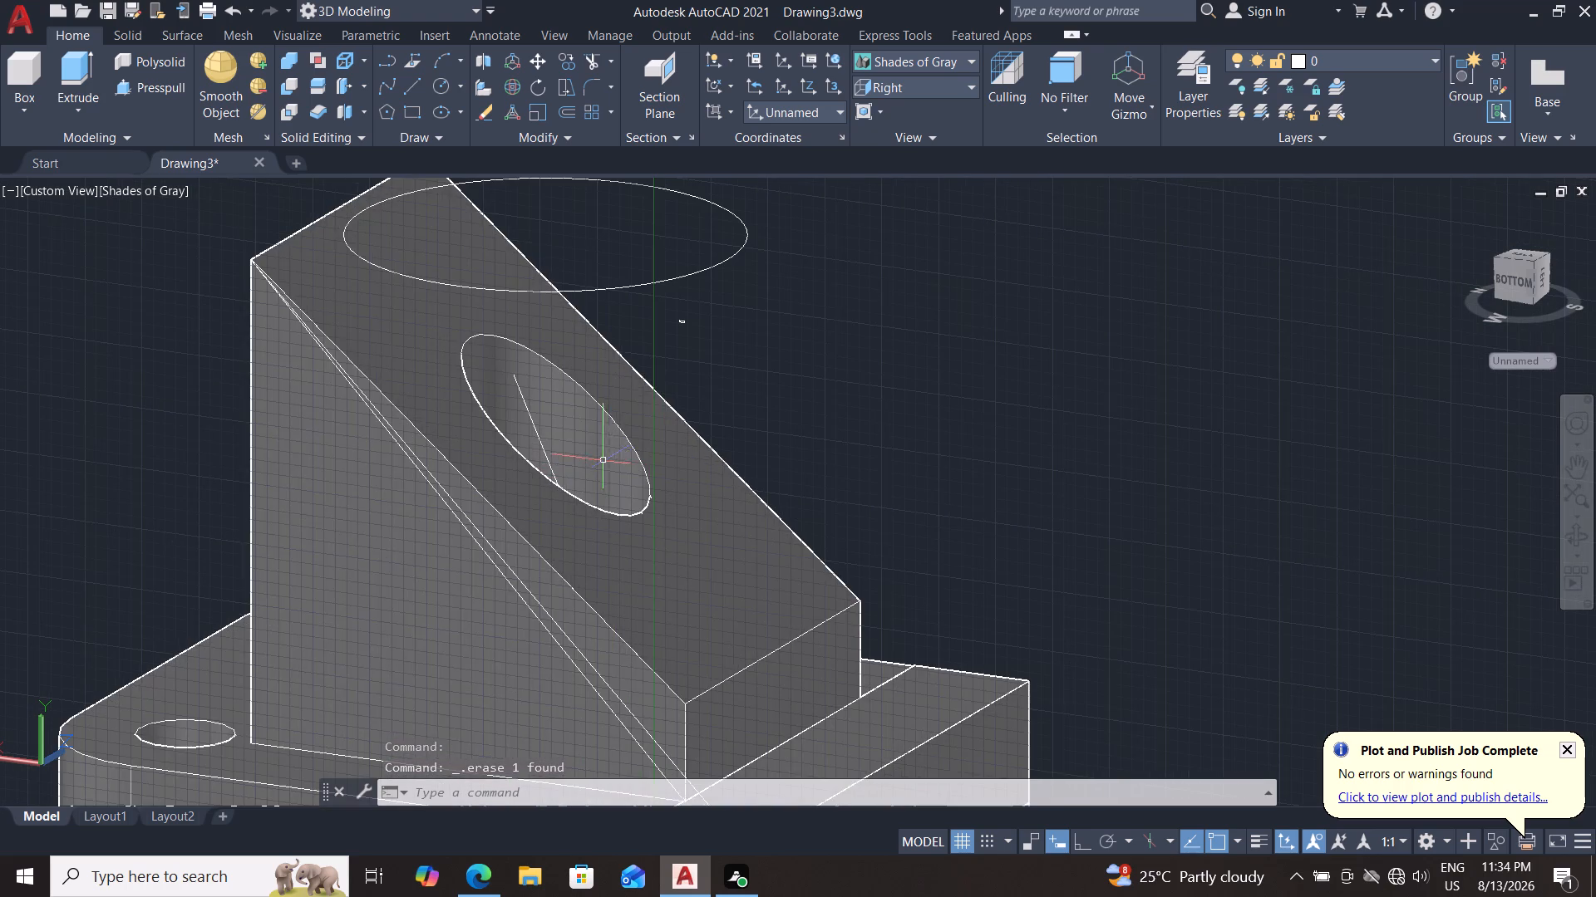
{"action": "left_click", "coordinate": [537, 433]}
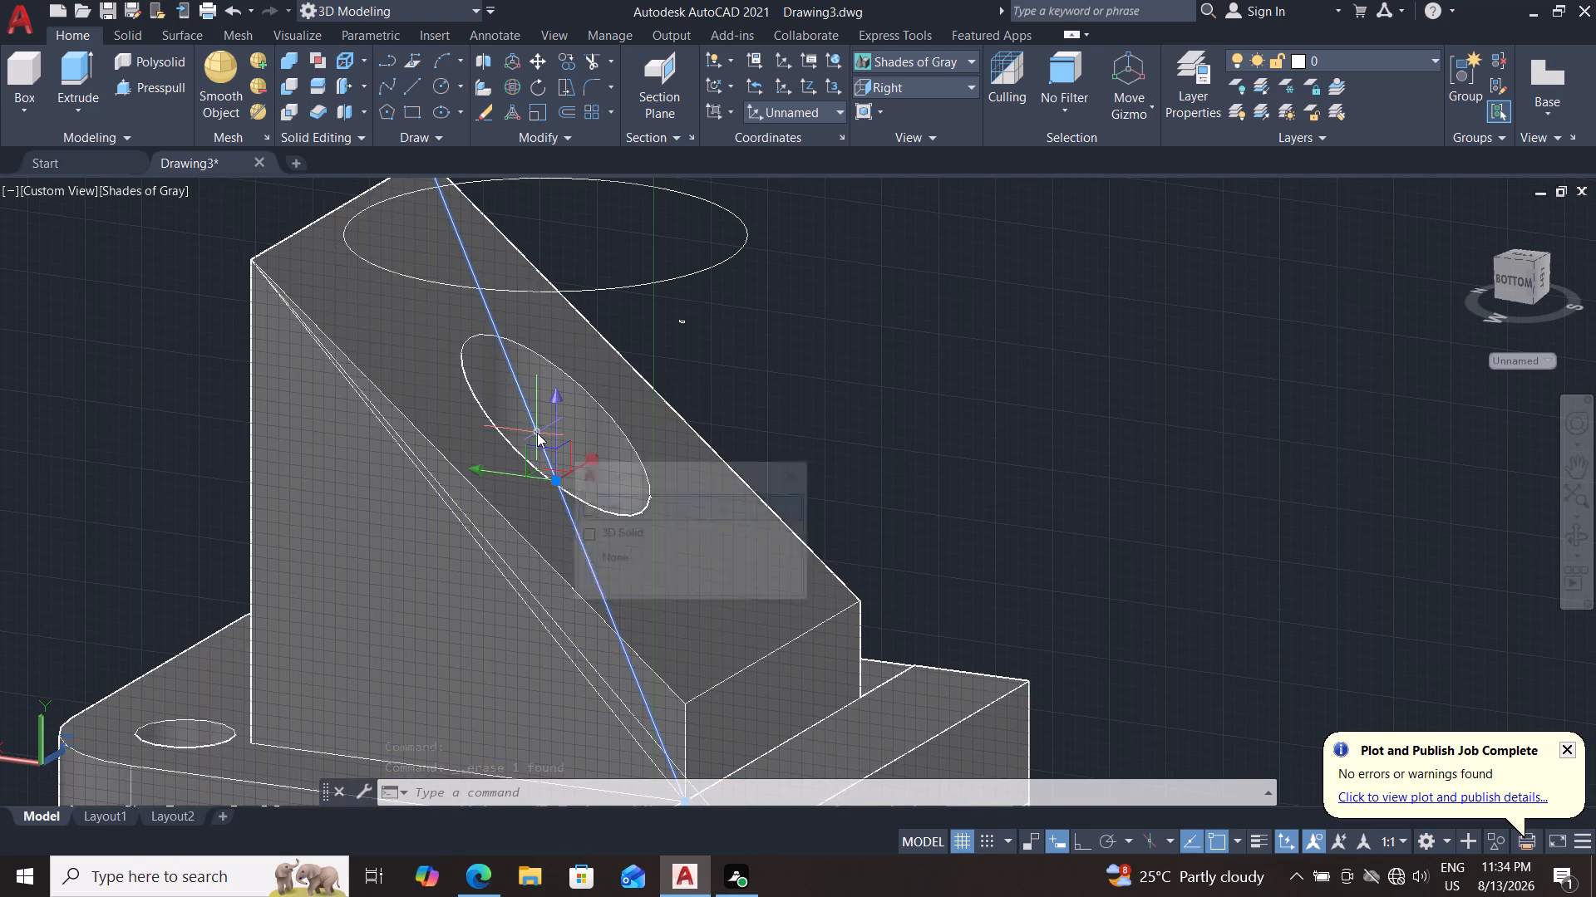
{"action": "key", "text": "Delete"}
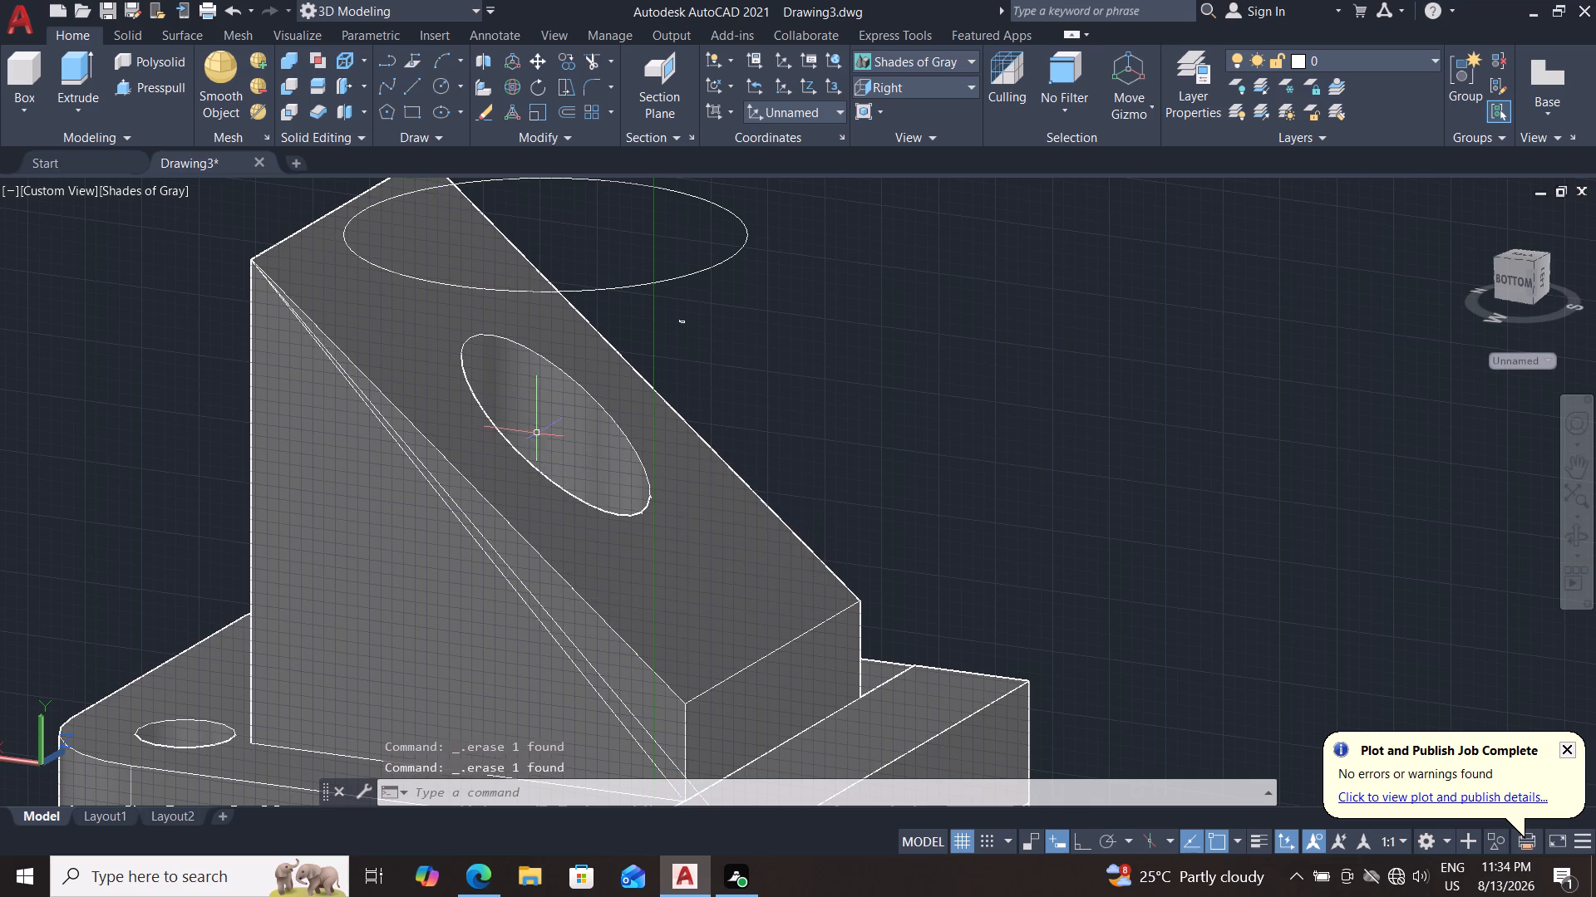
Delete the two remaining diagonal lines running across the side face of the sloped block.
{"action": "scroll", "coordinate": [782, 404], "scroll_direction": "down", "scroll_amount": 2}
{"action": "scroll", "coordinate": [792, 412], "scroll_direction": "up", "scroll_amount": 2}
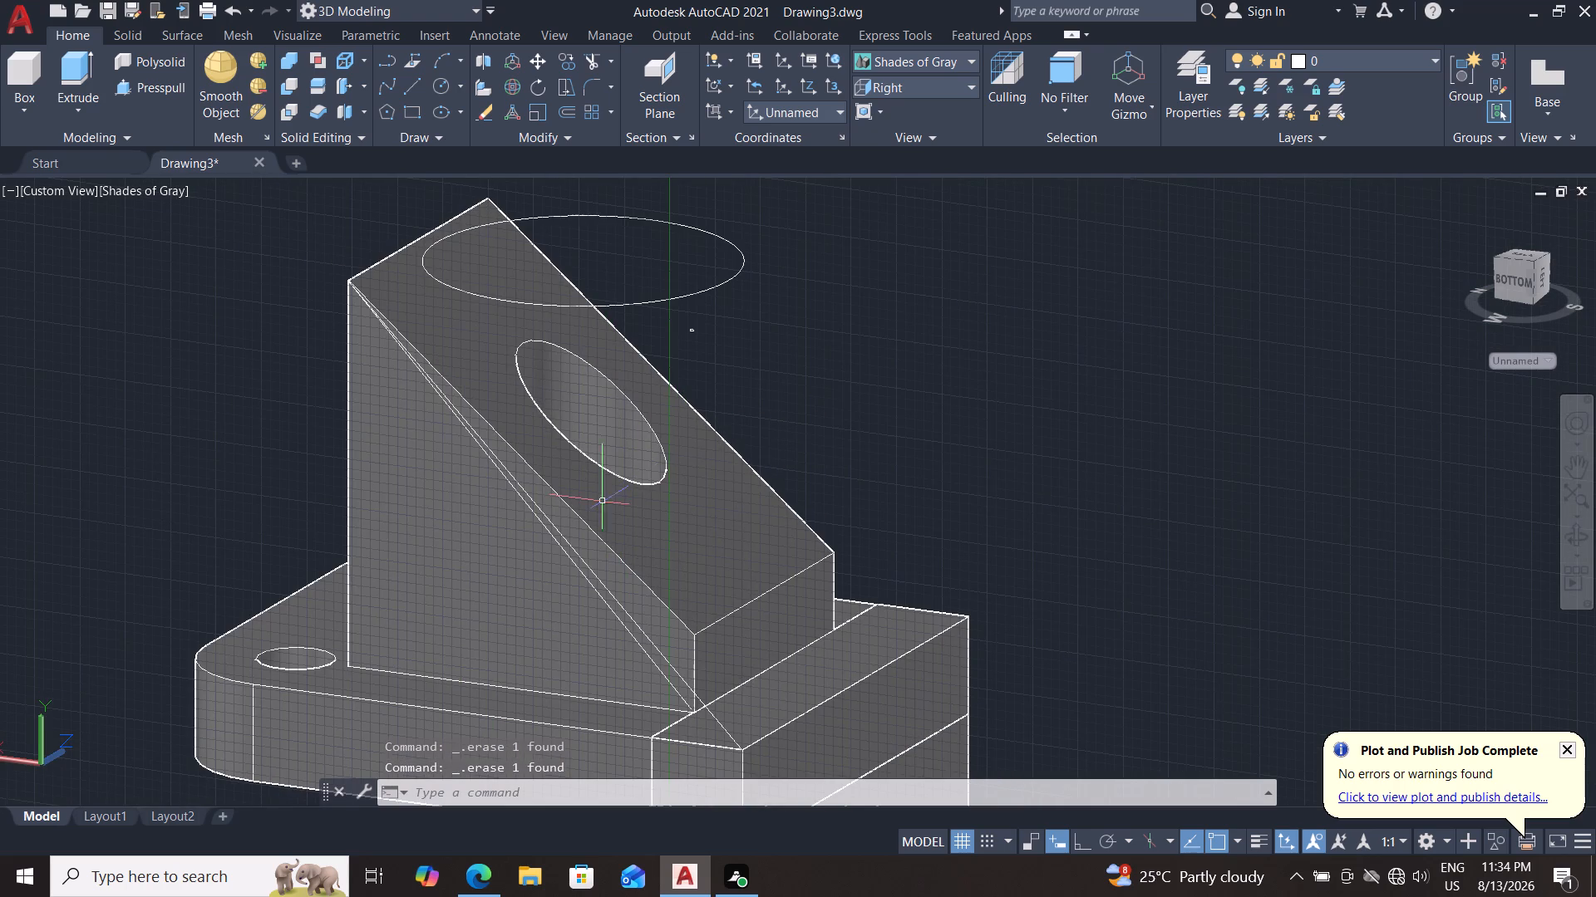
{"action": "left_click", "coordinate": [567, 552]}
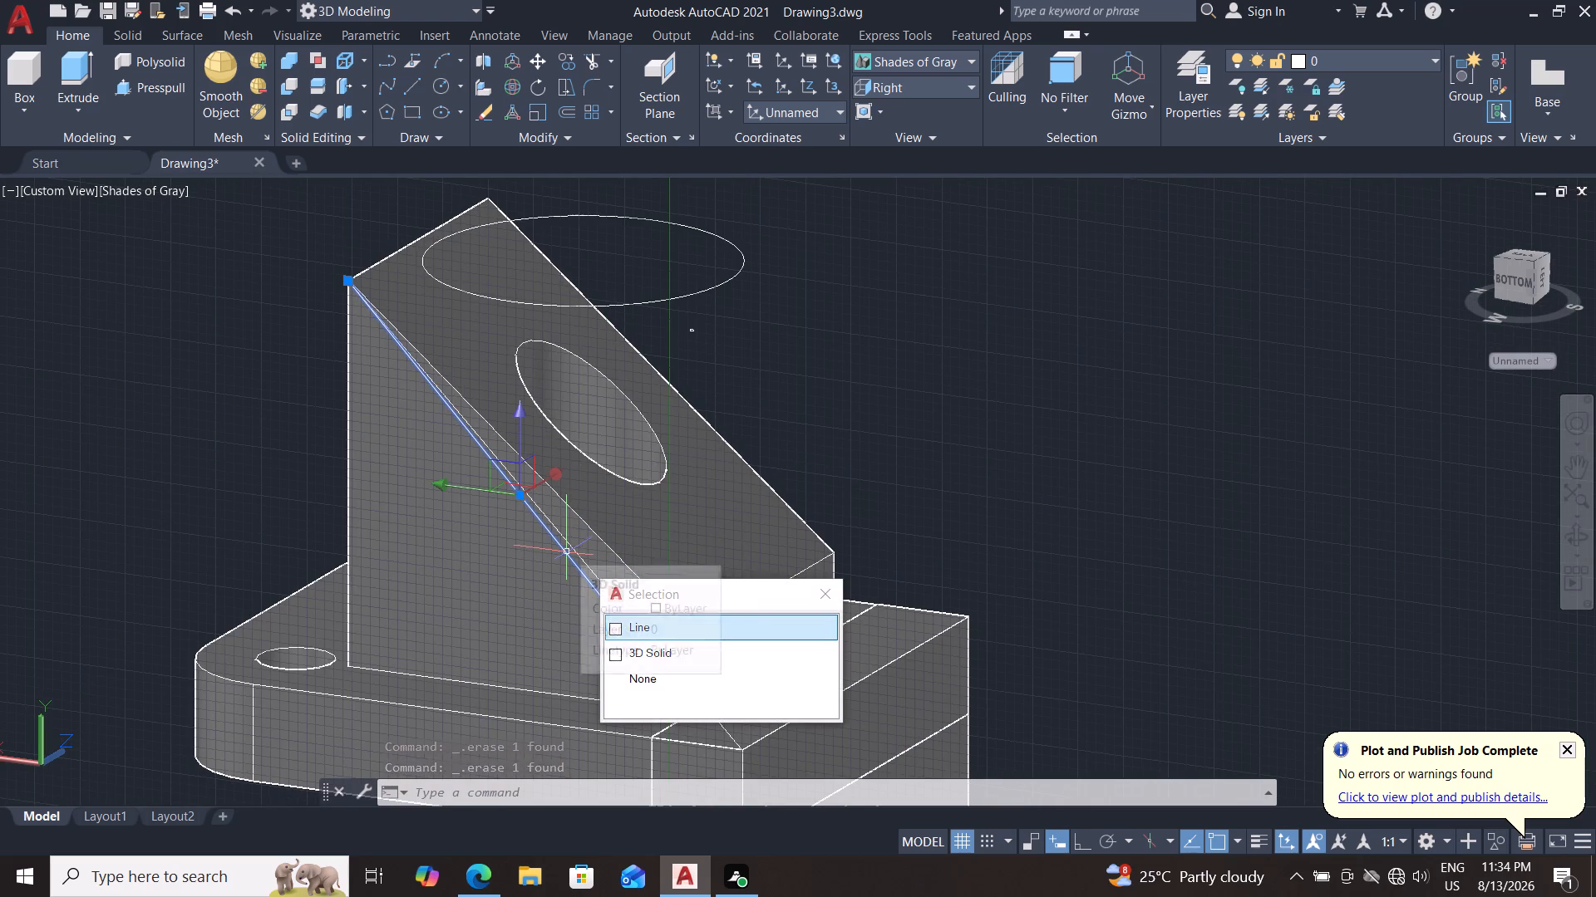
{"action": "key", "text": "Delete"}
{"action": "left_click", "coordinate": [579, 554]}
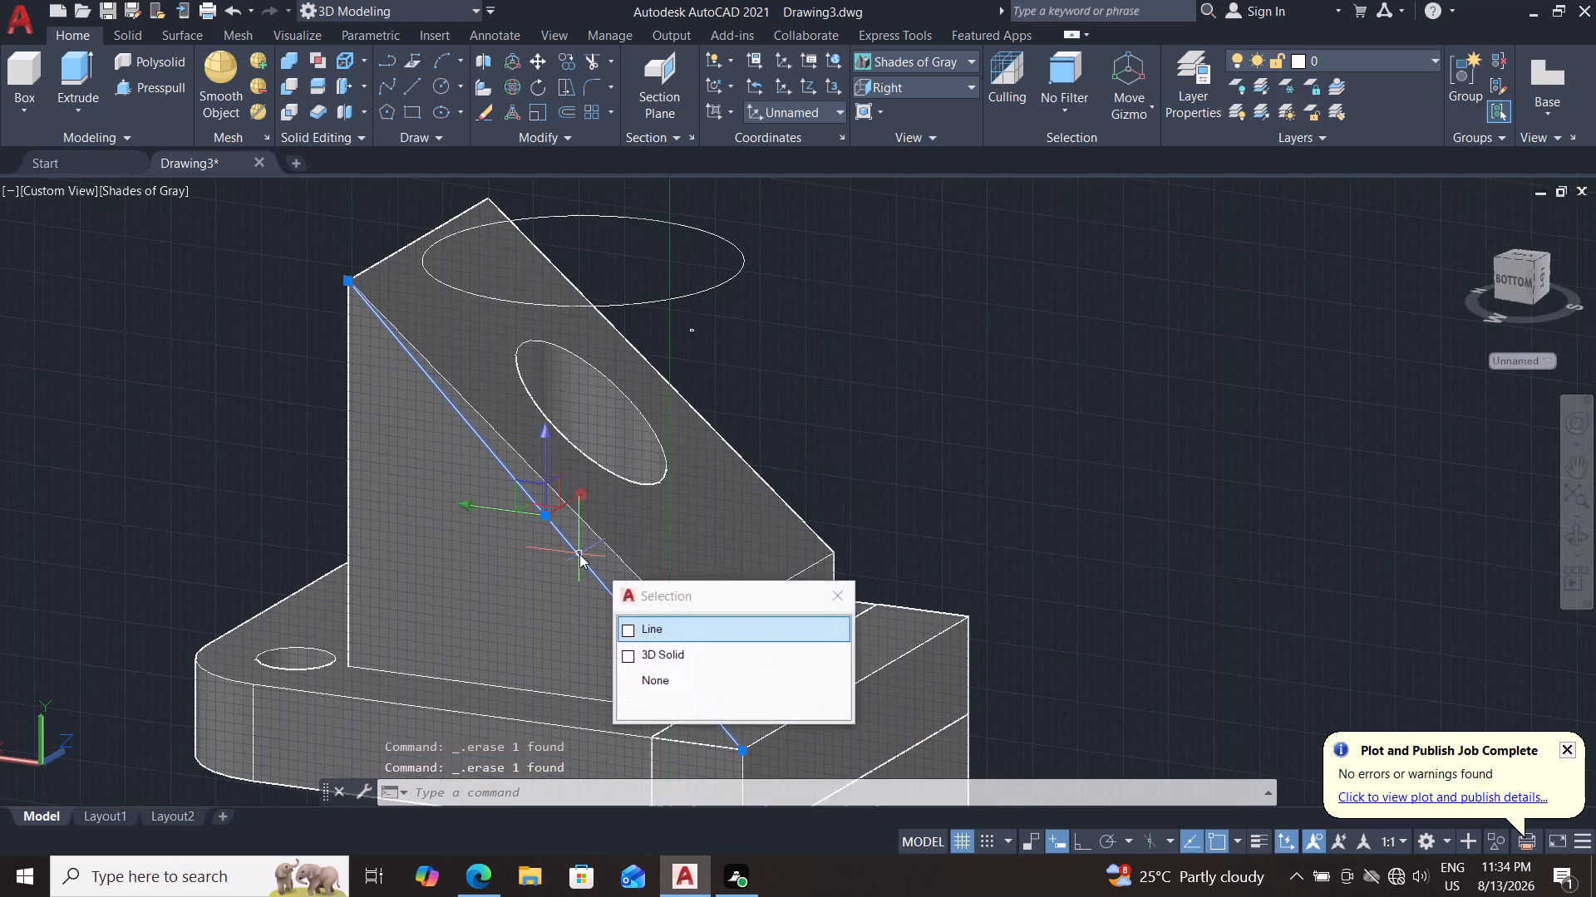
{"action": "key", "text": "Delete"}
Examine the bracket from several sides, including the underside and hole areas, for leftover construction lines.
{"action": "middle_click_drag", "start_coordinate": [959, 458], "coordinate": [961, 467], "text": "shift"}
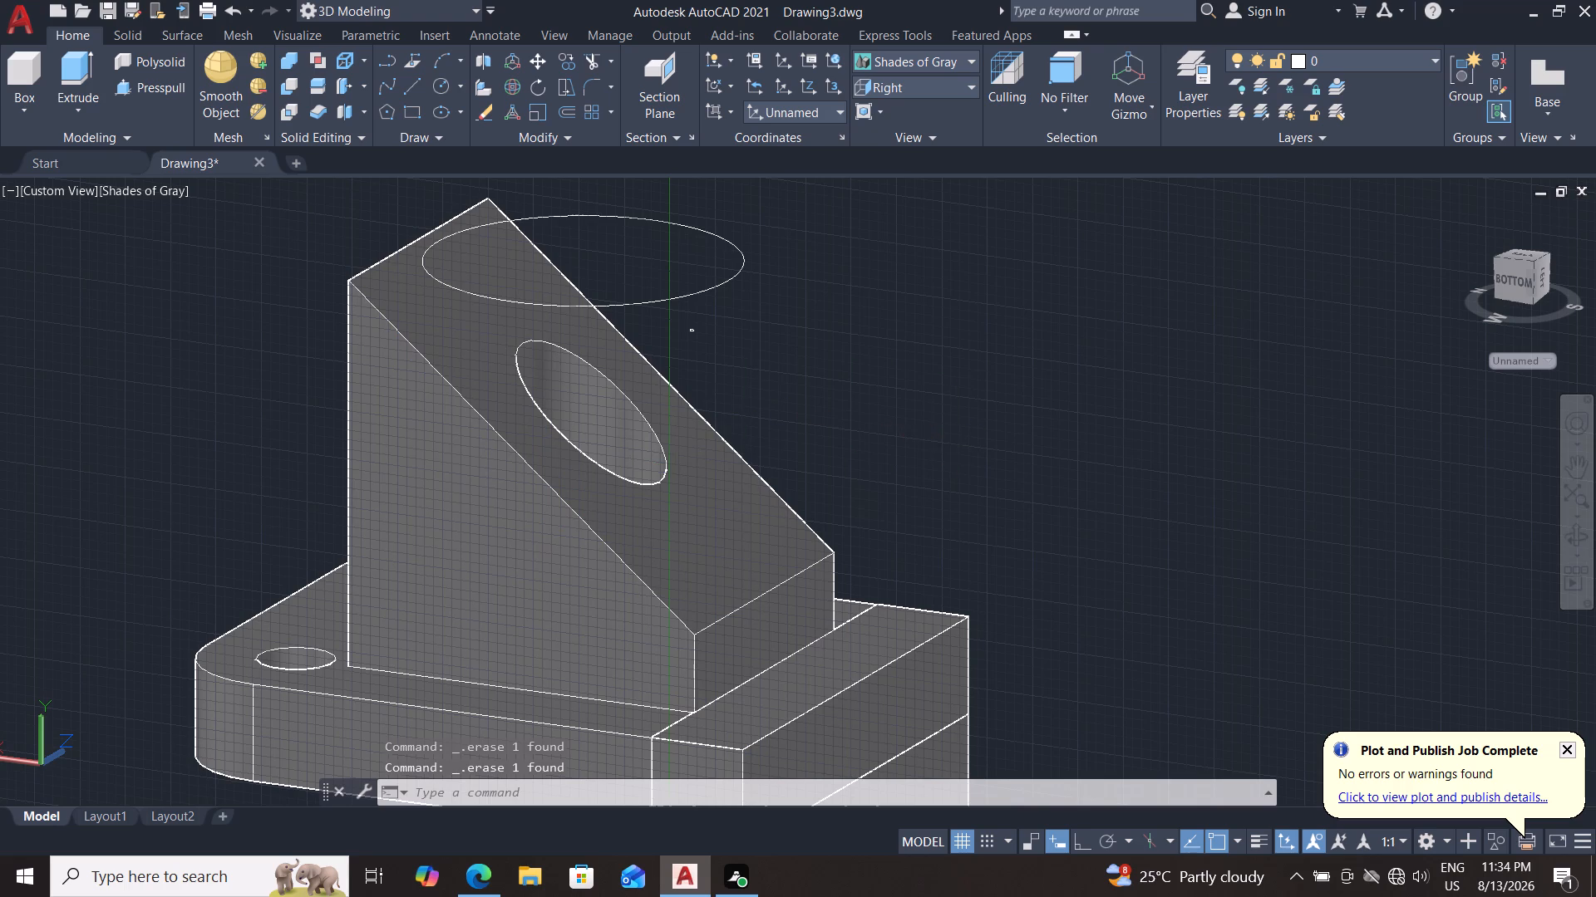
{"action": "middle_click_drag", "start_coordinate": [961, 467], "coordinate": [506, 491], "text": "shift"}
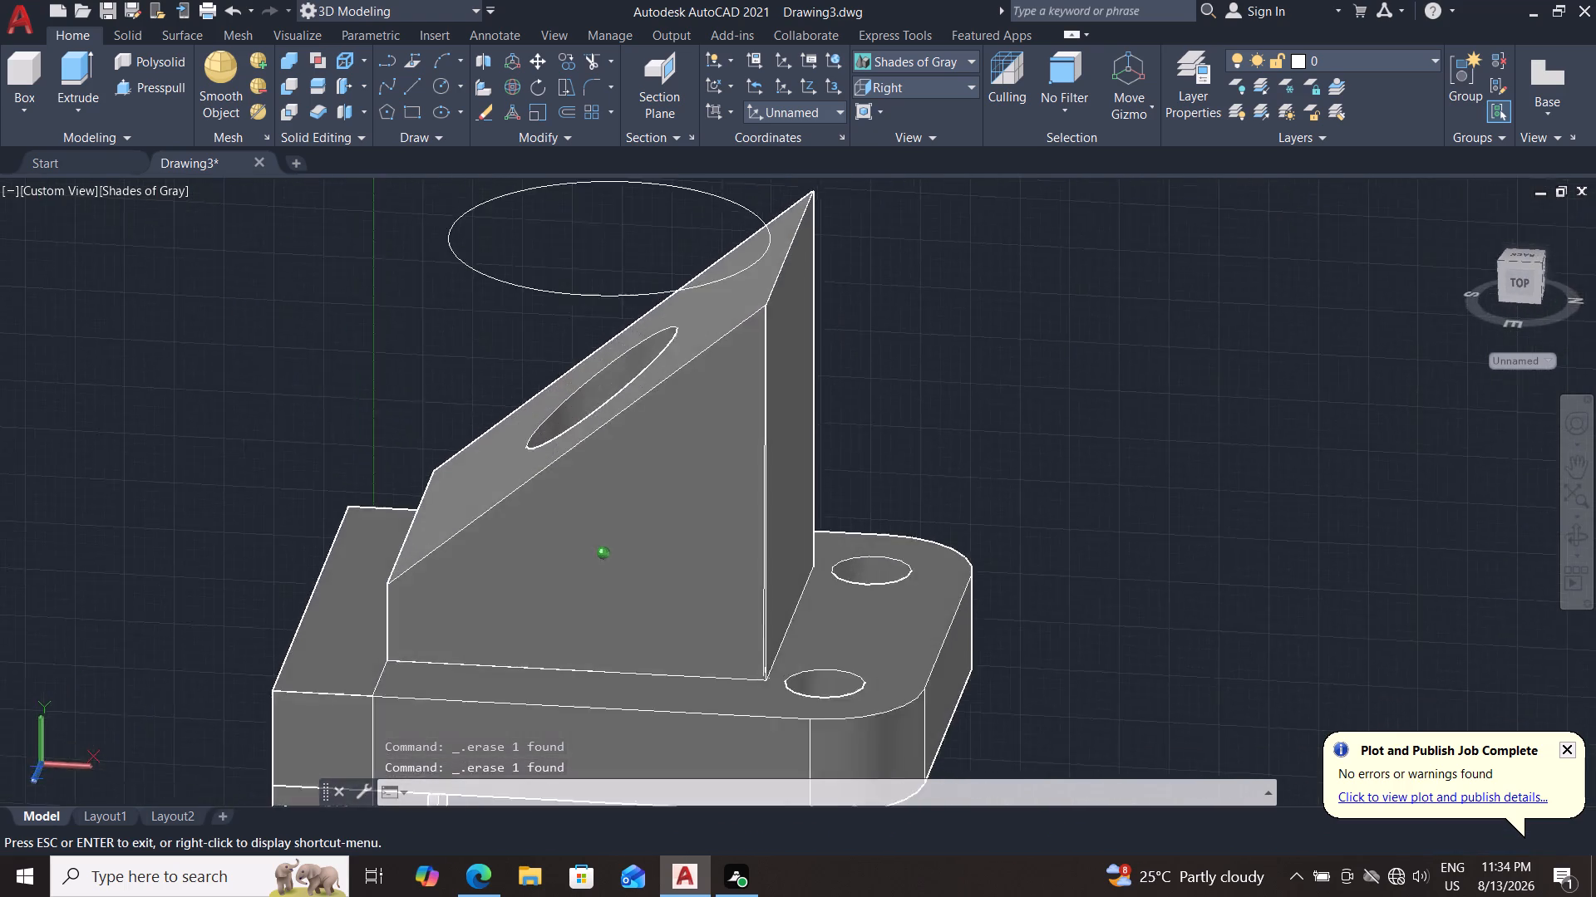
{"action": "middle_click_drag", "start_coordinate": [506, 491], "coordinate": [547, 446], "text": "shift"}
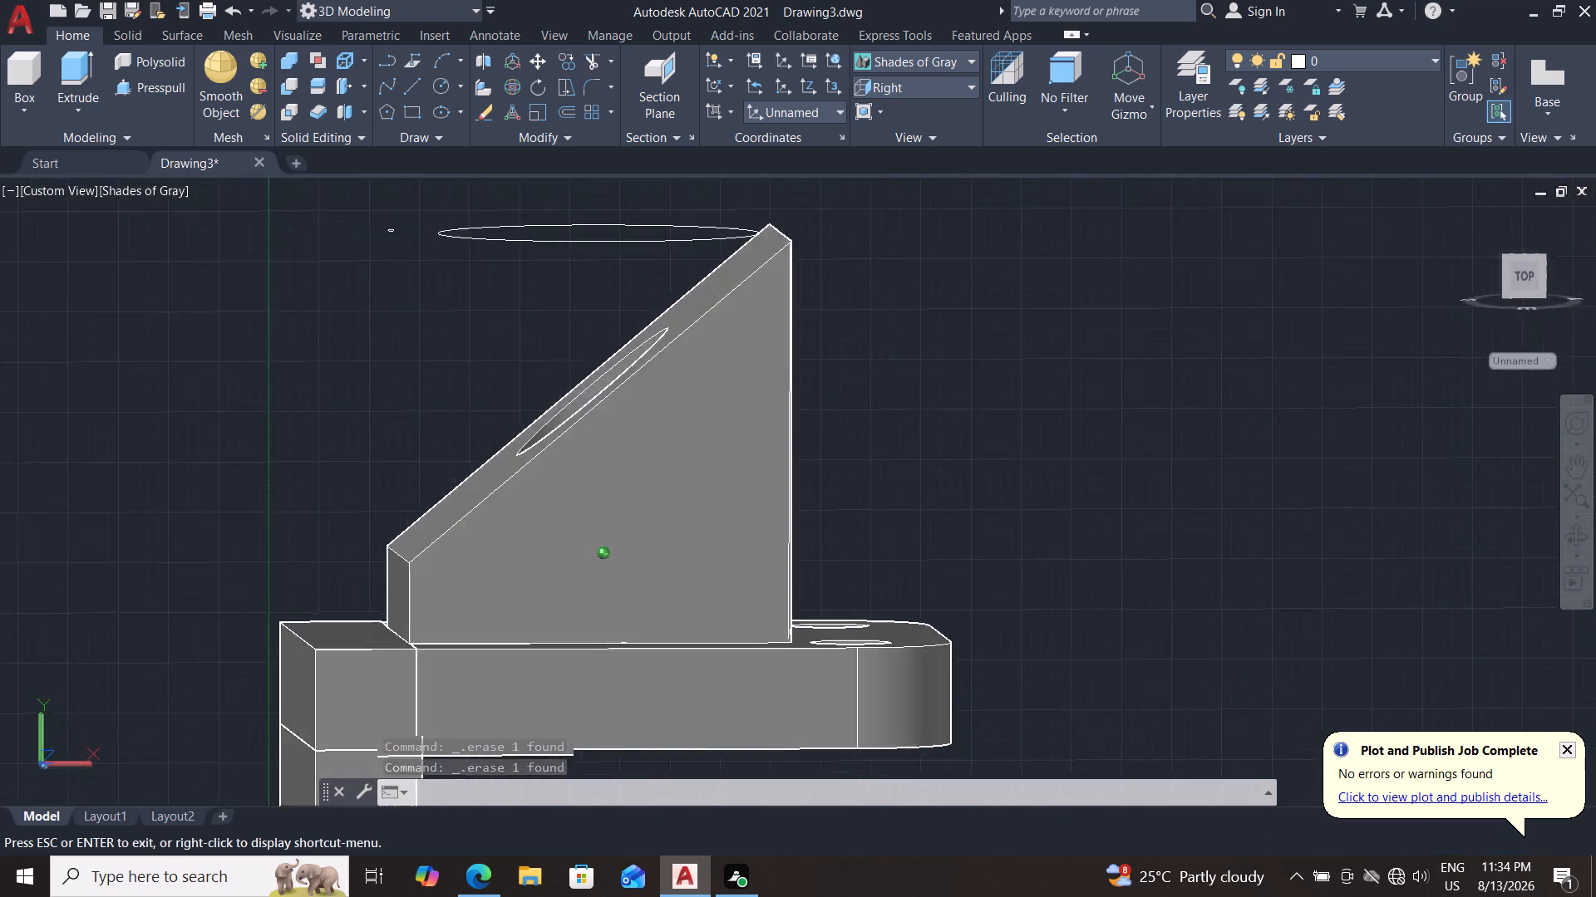
{"action": "middle_click_drag", "start_coordinate": [547, 446], "coordinate": [563, 471], "text": "shift"}
{"action": "scroll", "coordinate": [728, 567], "scroll_direction": "up", "scroll_amount": 2}
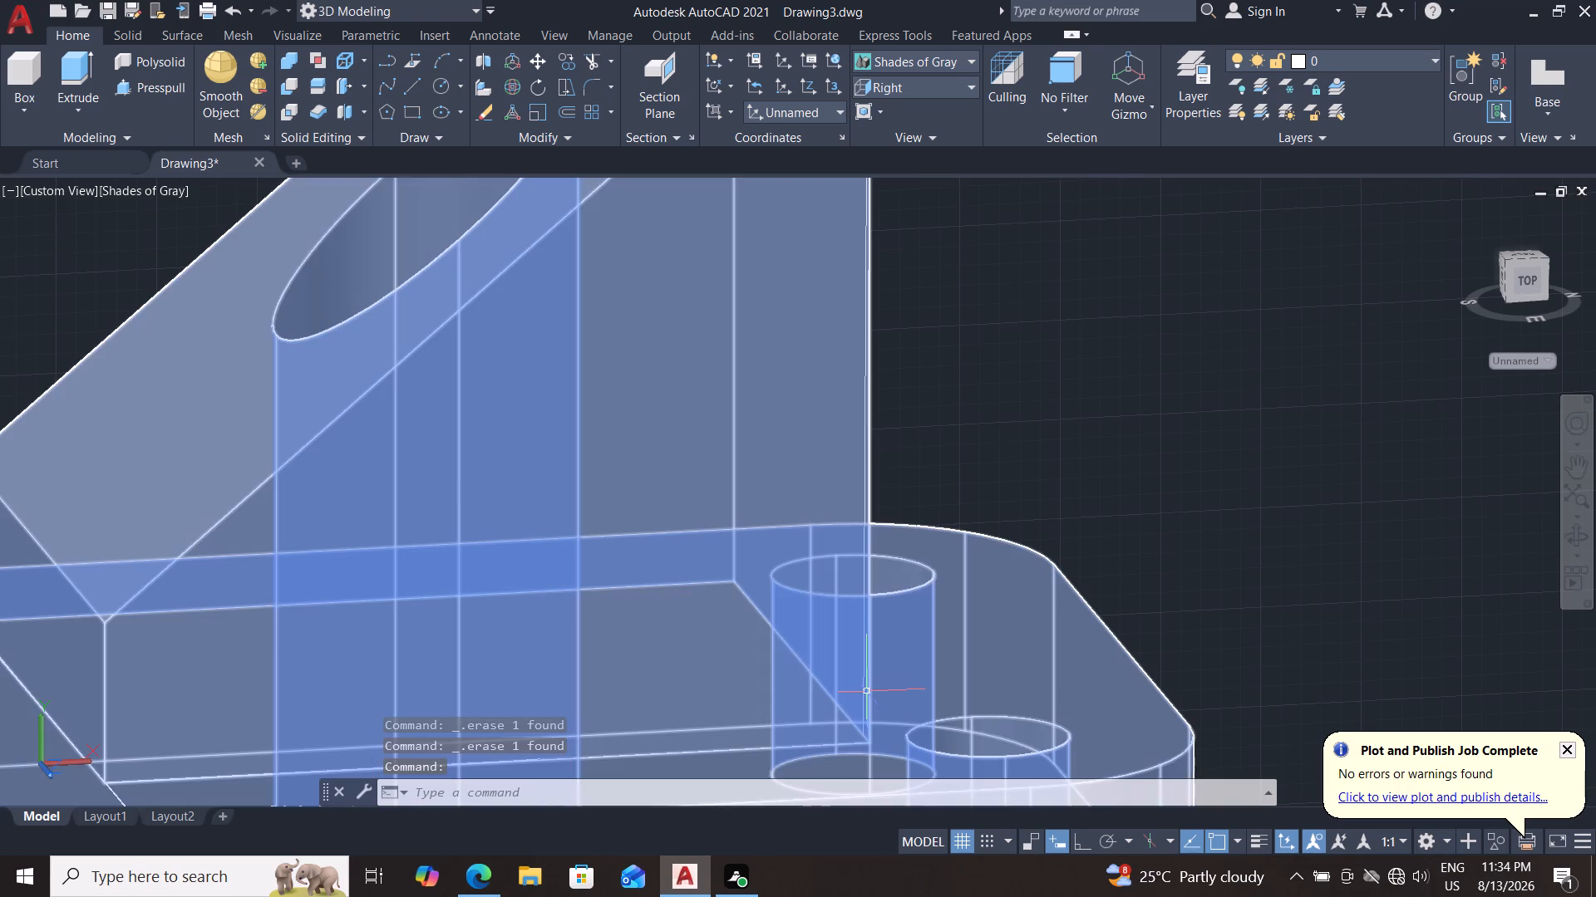
{"action": "left_click", "coordinate": [870, 628]}
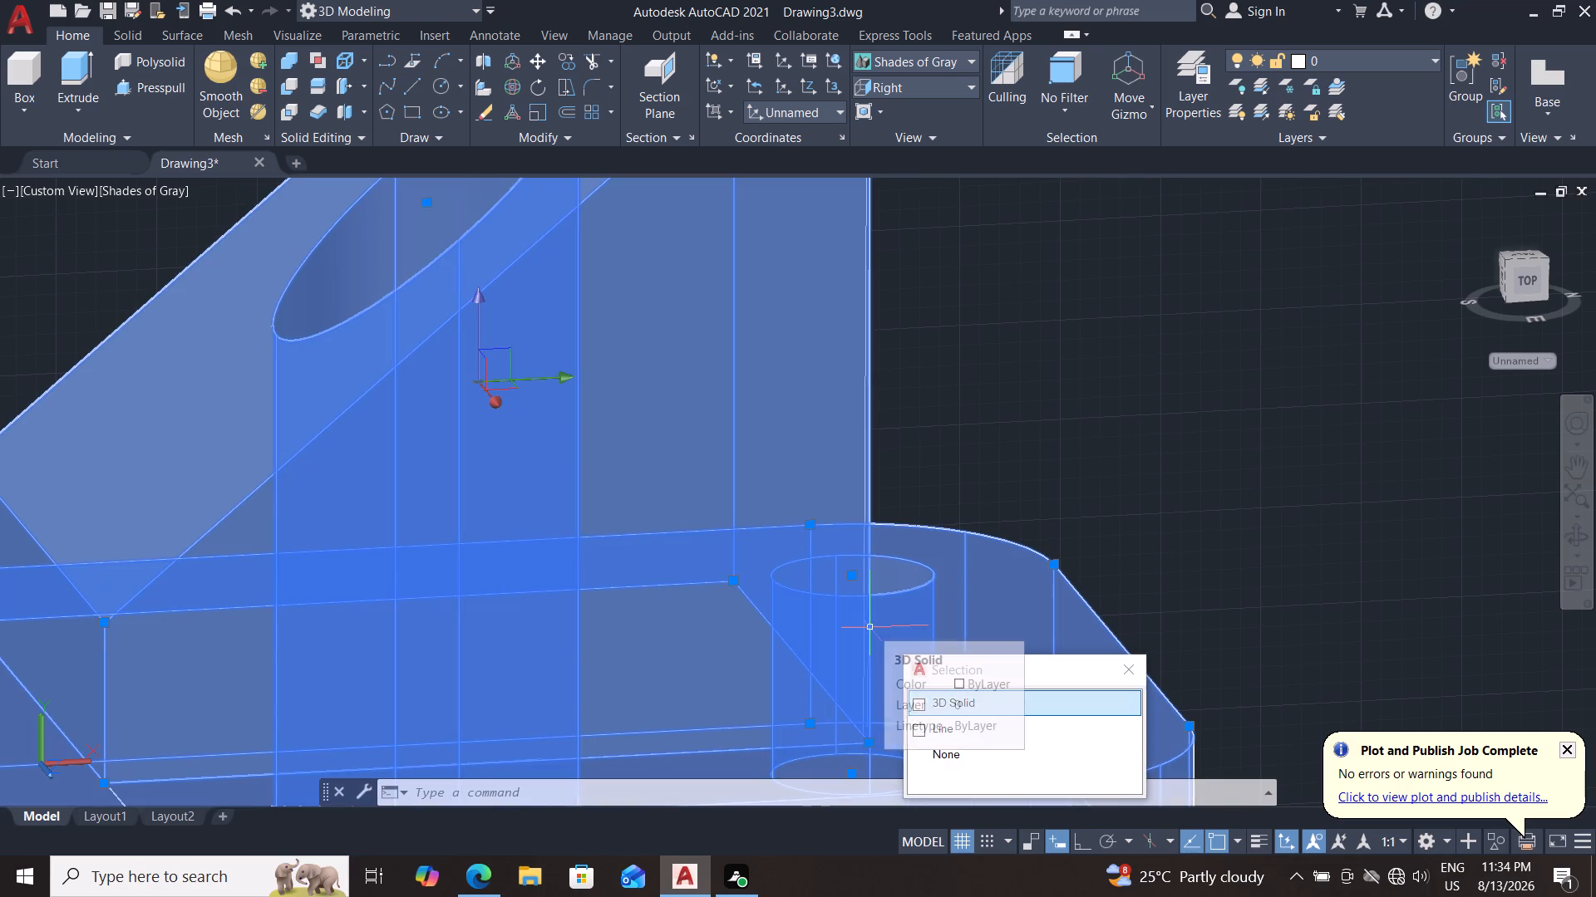
{"action": "key", "text": "Escape"}
{"action": "middle_click_drag", "start_coordinate": [1027, 568], "coordinate": [863, 355], "text": "shift"}
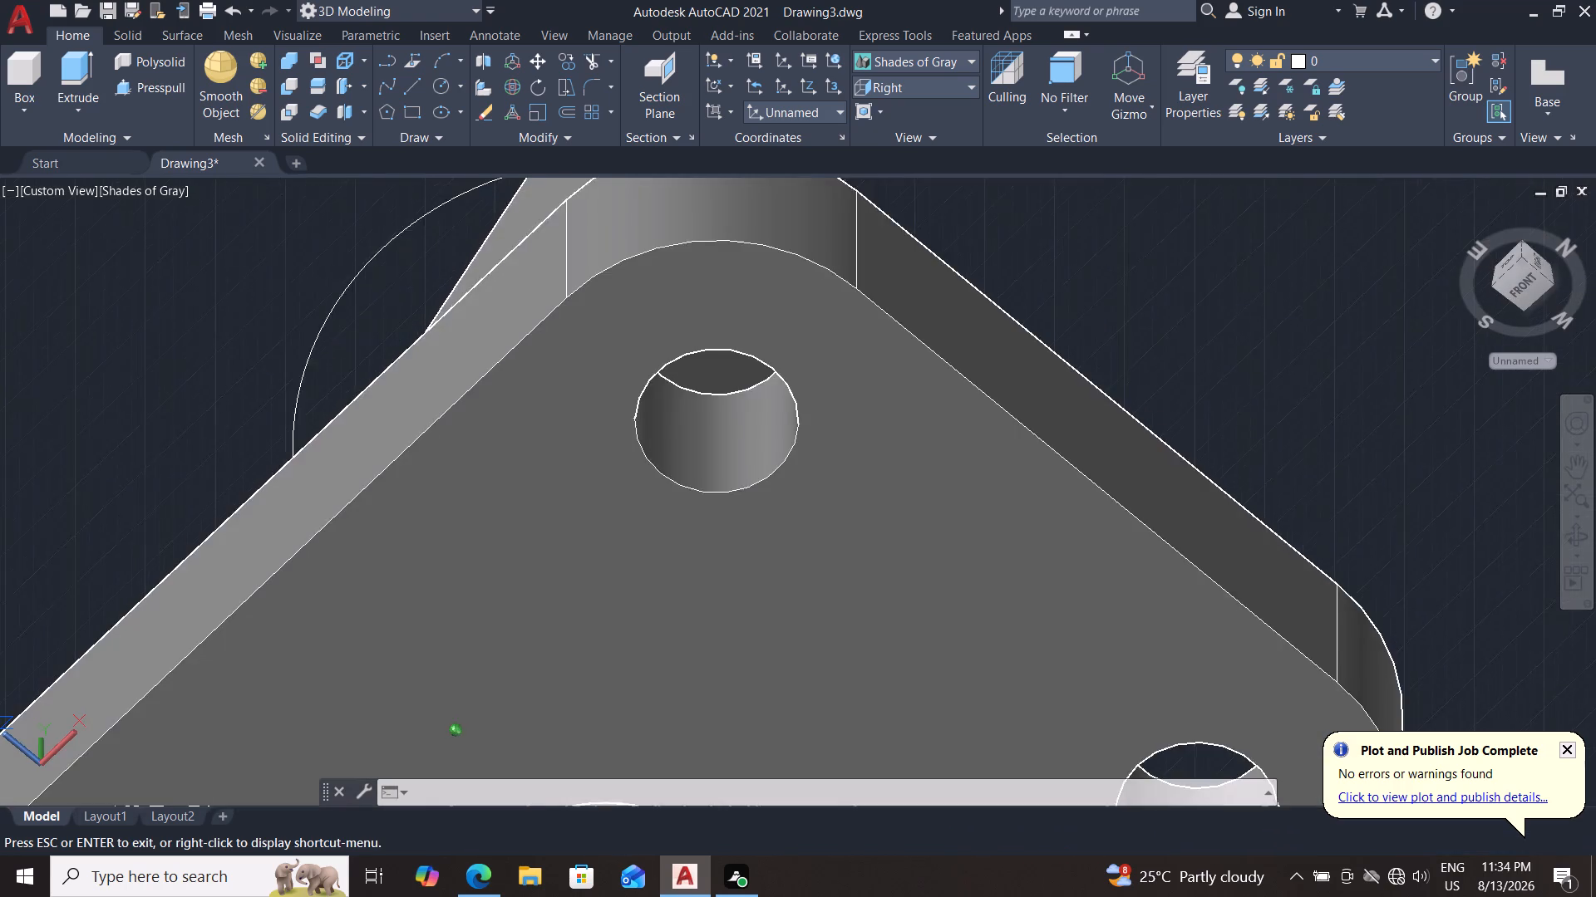
{"action": "middle_click_drag", "start_coordinate": [863, 355], "coordinate": [861, 342], "text": "shift"}
{"action": "middle_click_drag", "start_coordinate": [960, 395], "coordinate": [1386, 550], "text": "shift"}
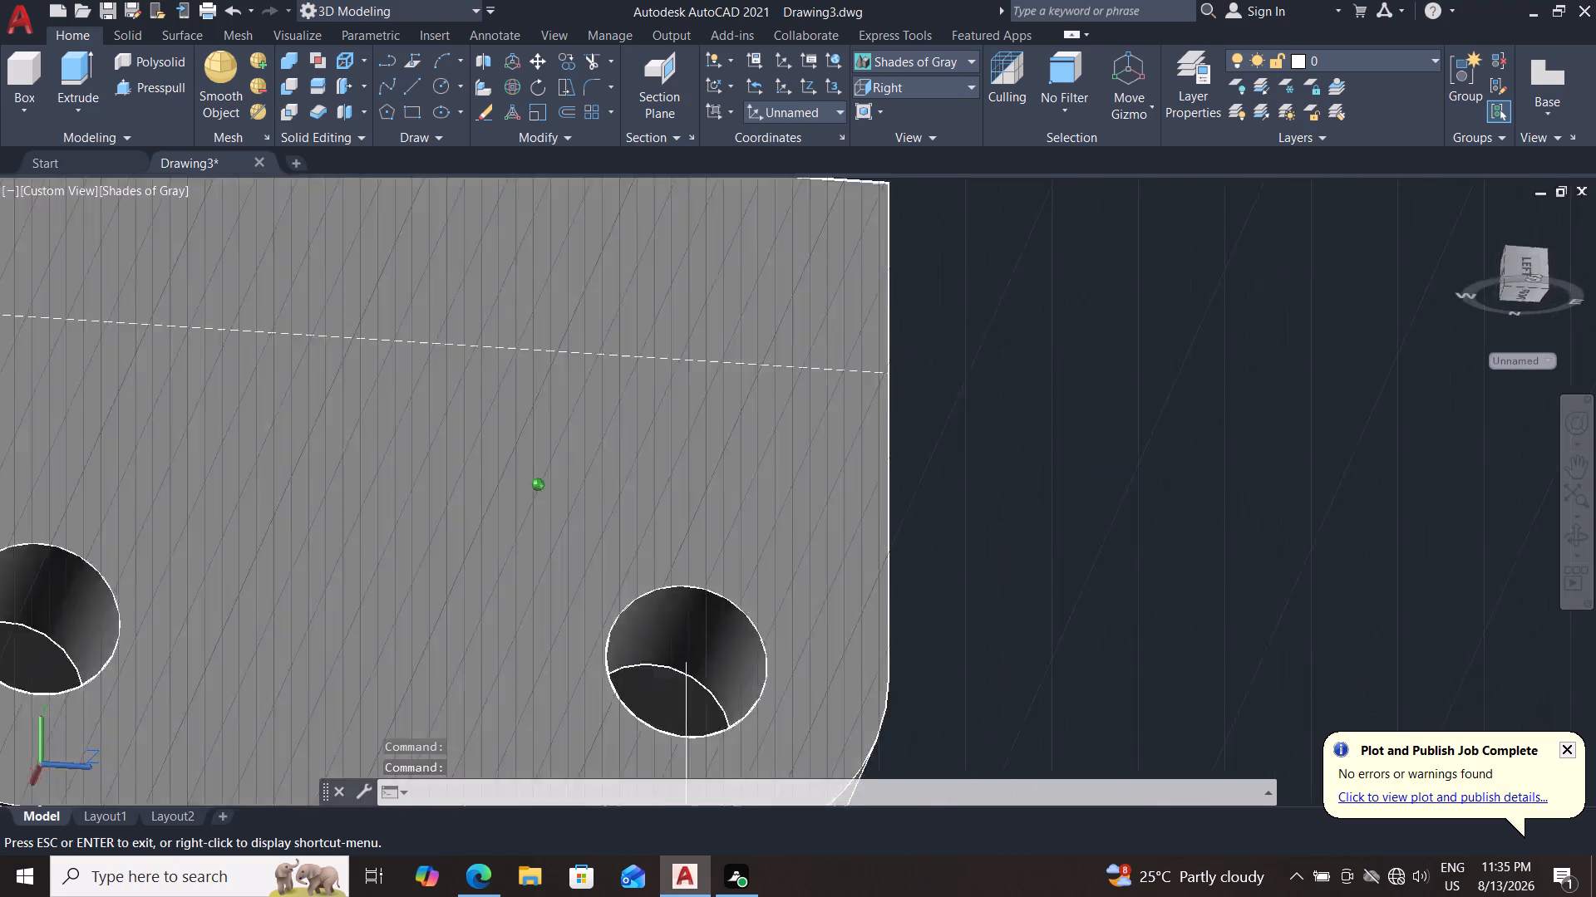
{"action": "middle_click_drag", "start_coordinate": [1386, 550], "coordinate": [1399, 758], "text": "shift"}
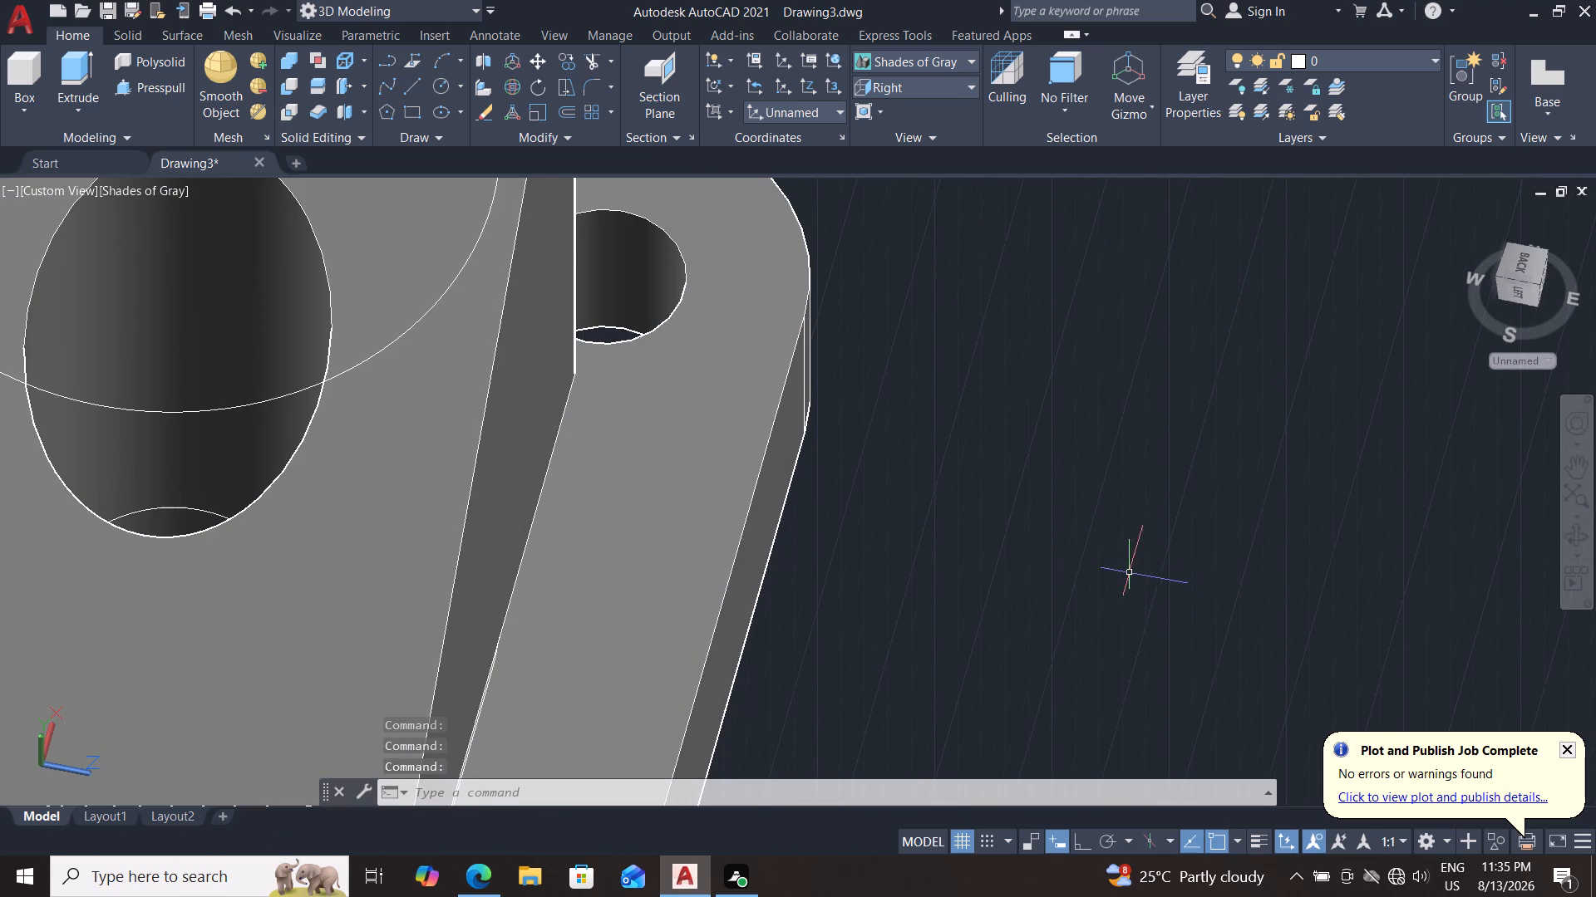
{"action": "middle_click_drag", "start_coordinate": [1143, 584], "coordinate": [1224, 636], "text": "shift"}
{"action": "scroll", "coordinate": [1125, 556], "scroll_direction": "down", "scroll_amount": 2}
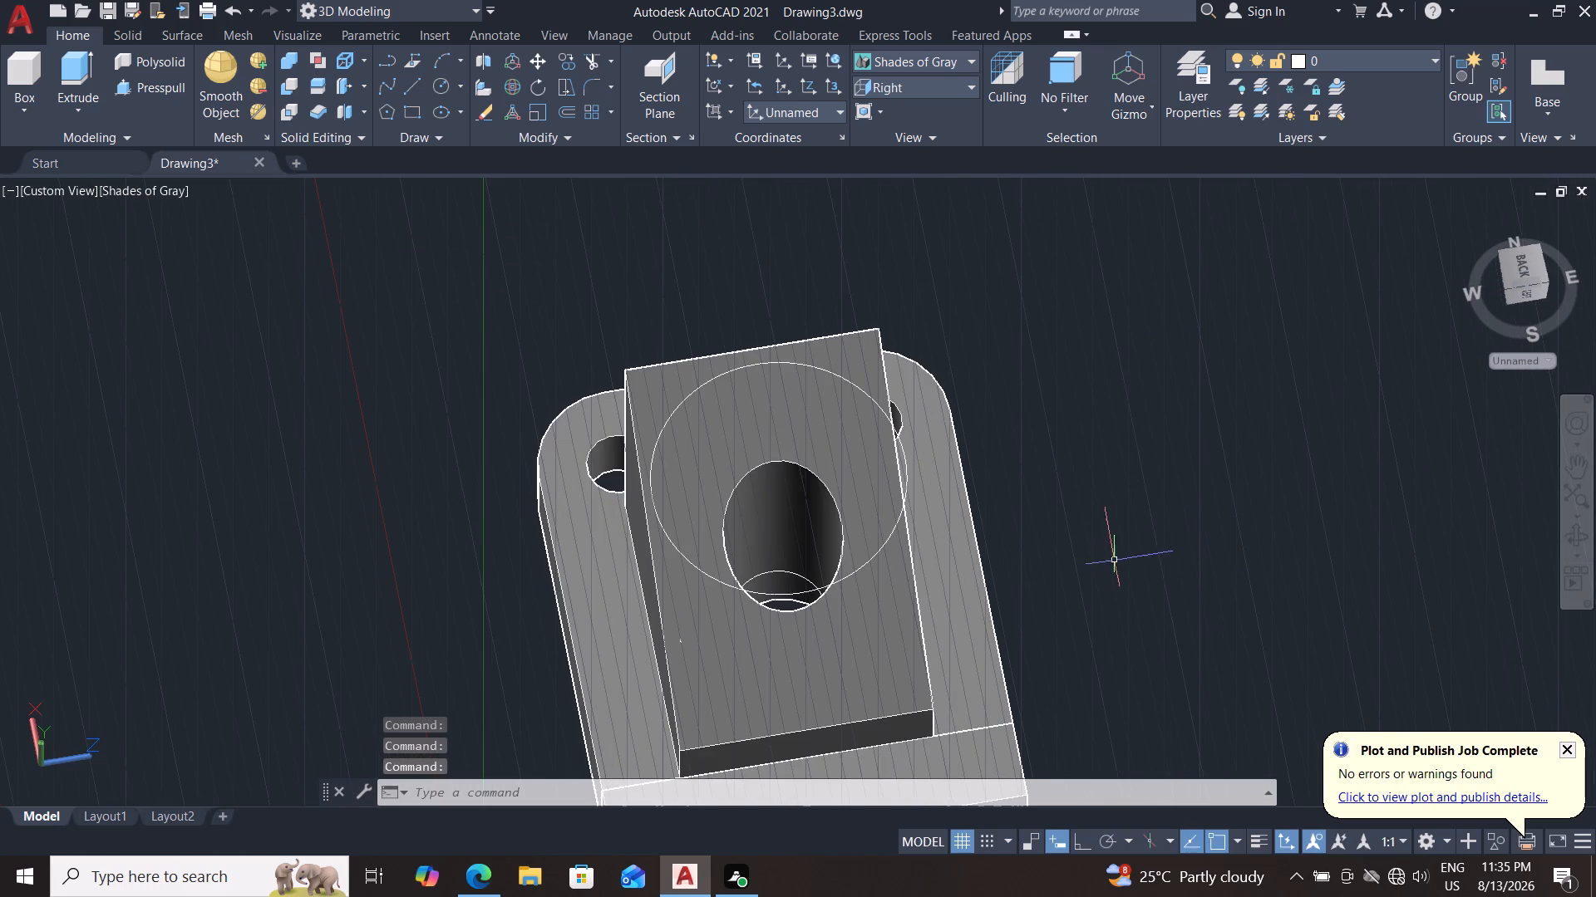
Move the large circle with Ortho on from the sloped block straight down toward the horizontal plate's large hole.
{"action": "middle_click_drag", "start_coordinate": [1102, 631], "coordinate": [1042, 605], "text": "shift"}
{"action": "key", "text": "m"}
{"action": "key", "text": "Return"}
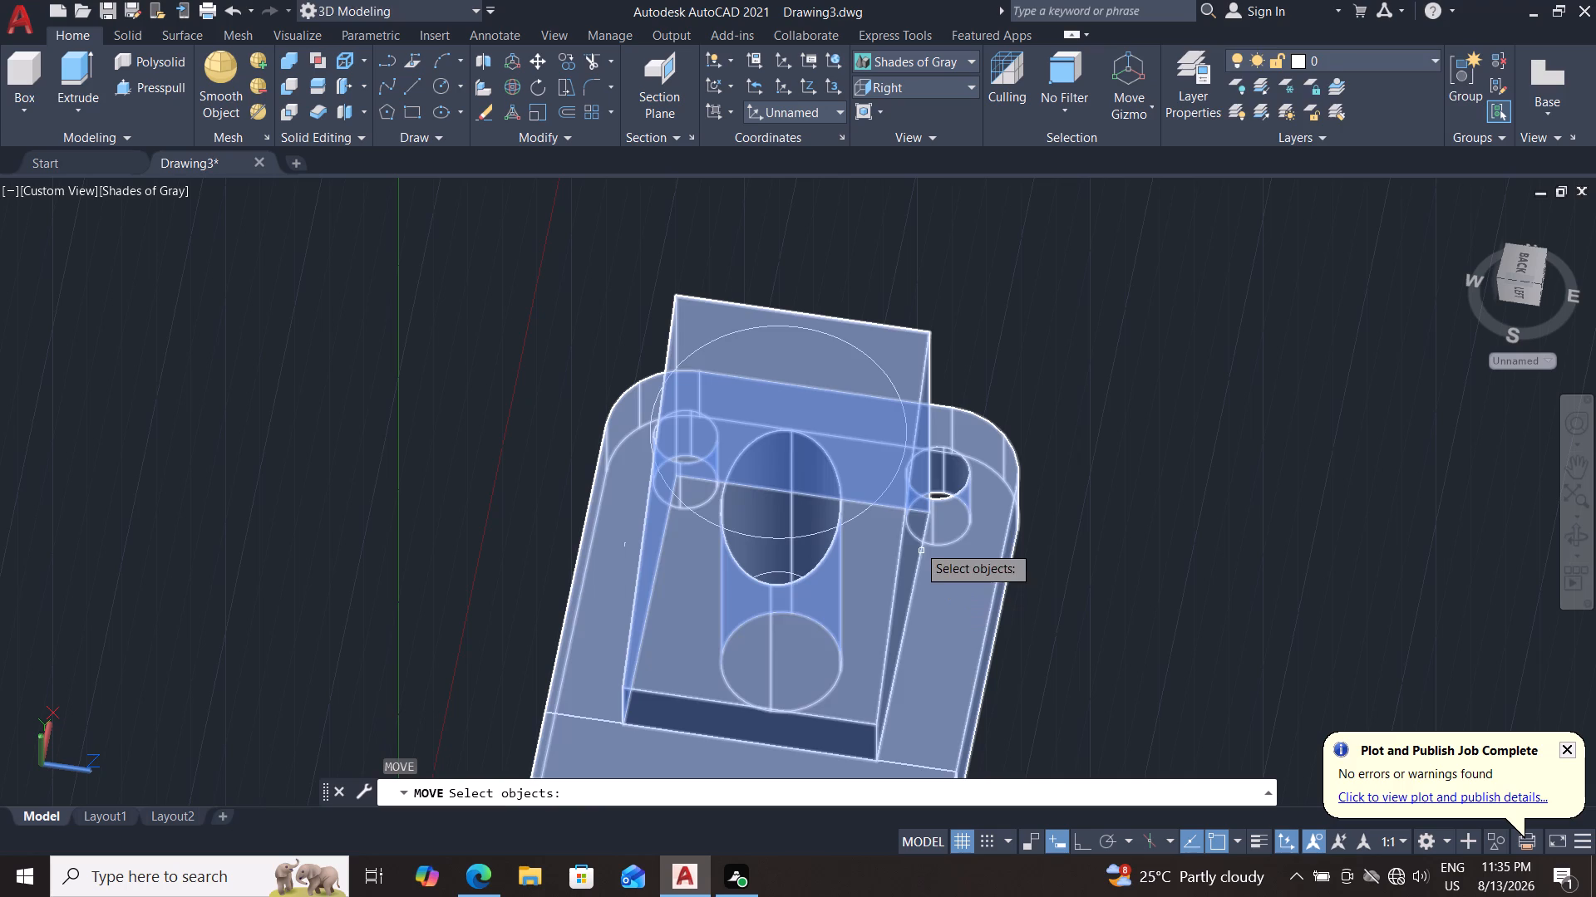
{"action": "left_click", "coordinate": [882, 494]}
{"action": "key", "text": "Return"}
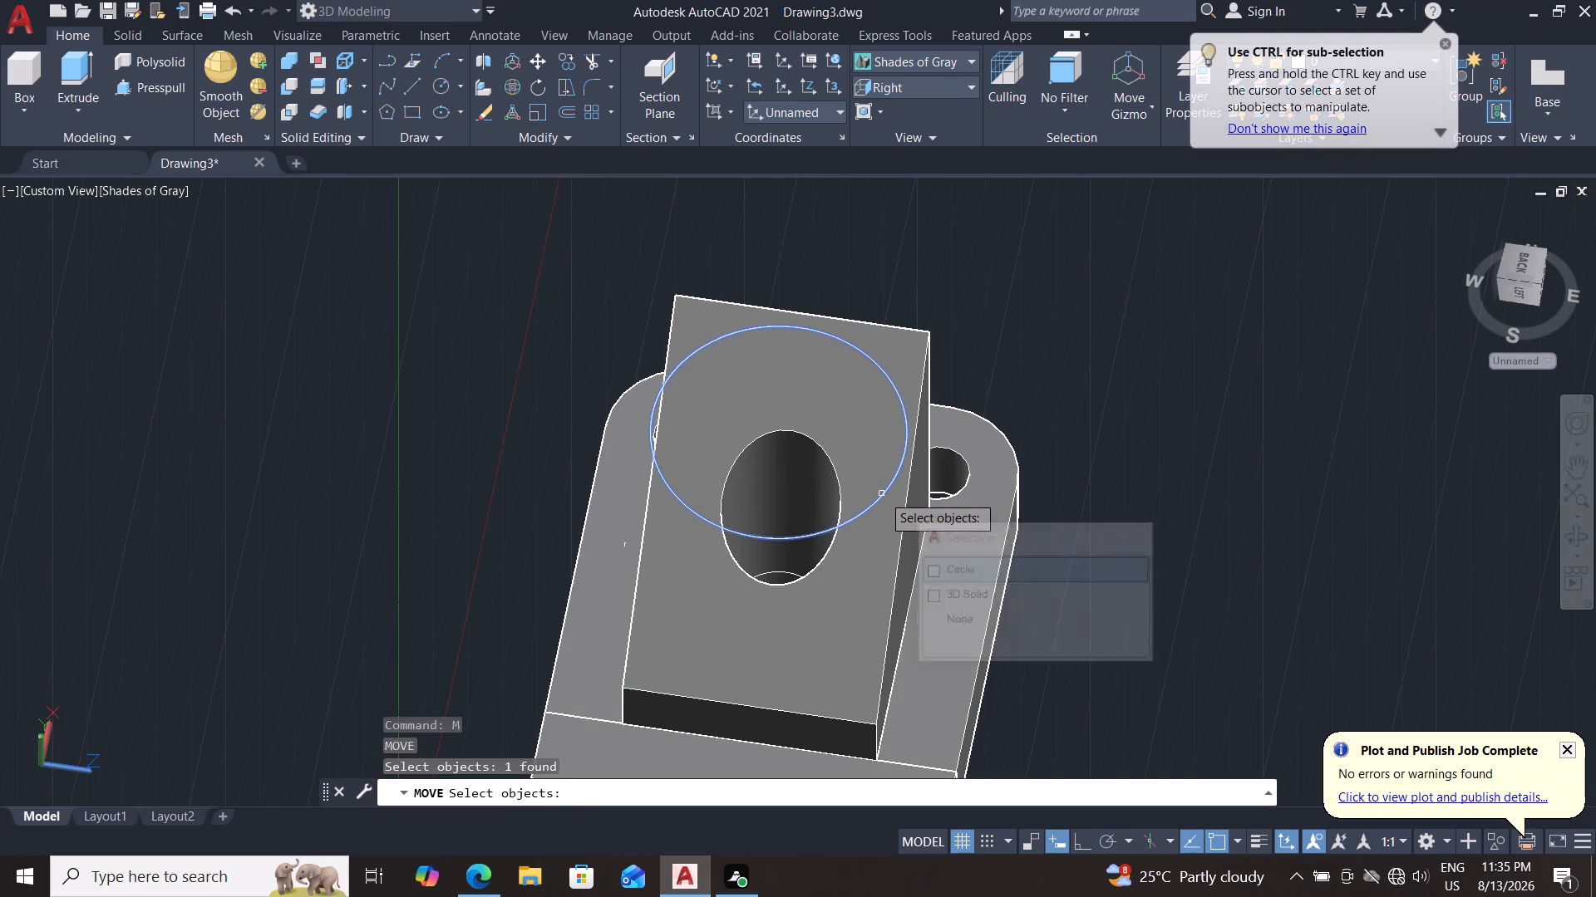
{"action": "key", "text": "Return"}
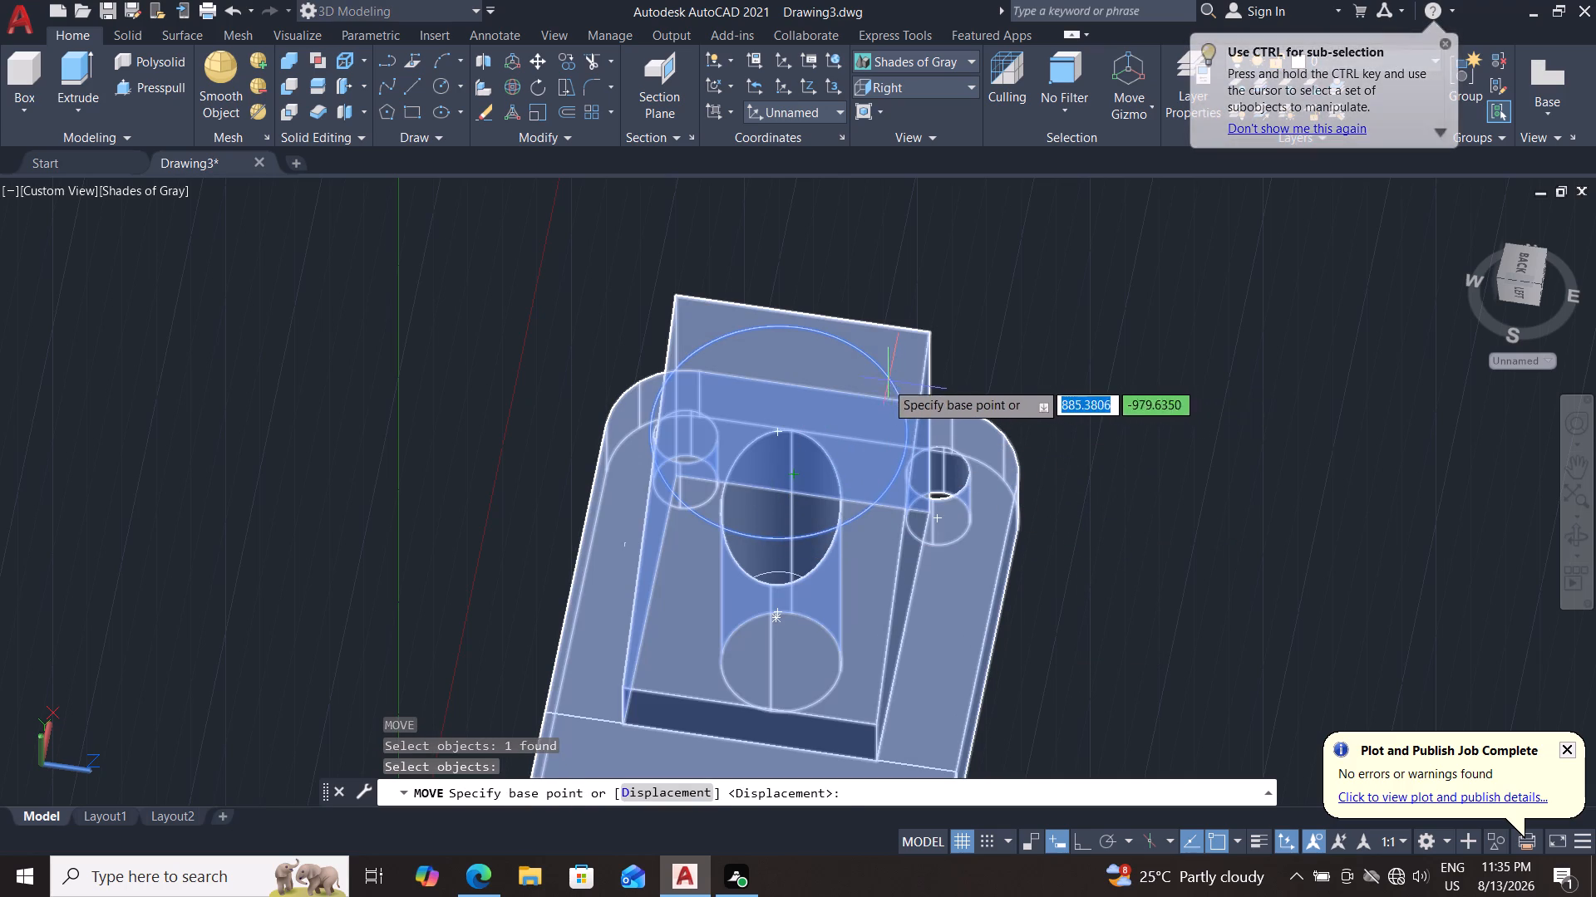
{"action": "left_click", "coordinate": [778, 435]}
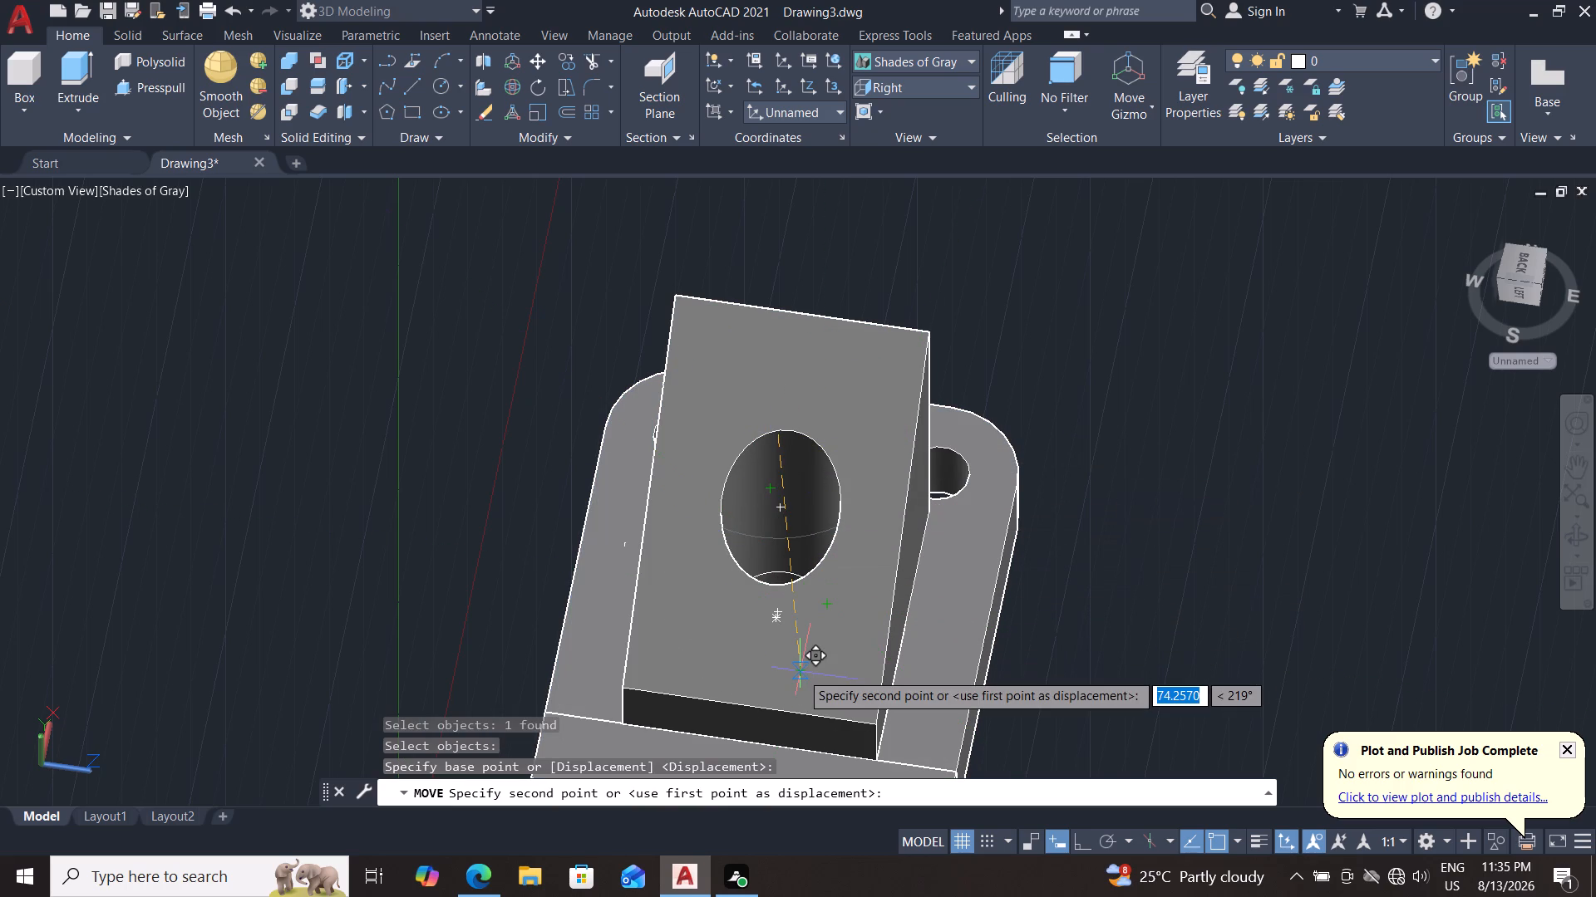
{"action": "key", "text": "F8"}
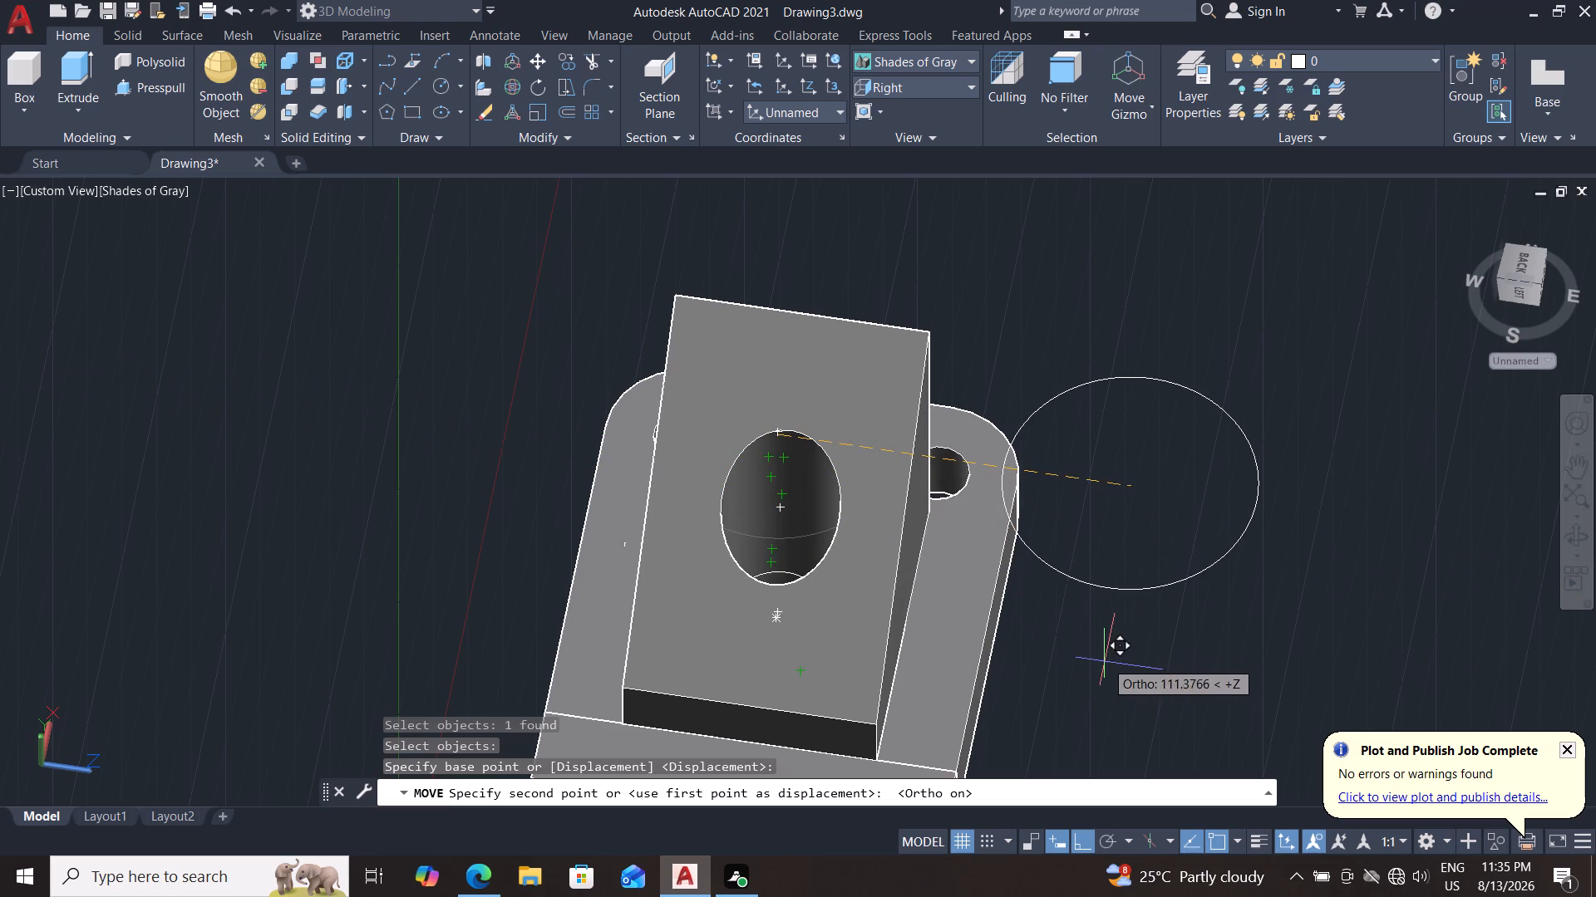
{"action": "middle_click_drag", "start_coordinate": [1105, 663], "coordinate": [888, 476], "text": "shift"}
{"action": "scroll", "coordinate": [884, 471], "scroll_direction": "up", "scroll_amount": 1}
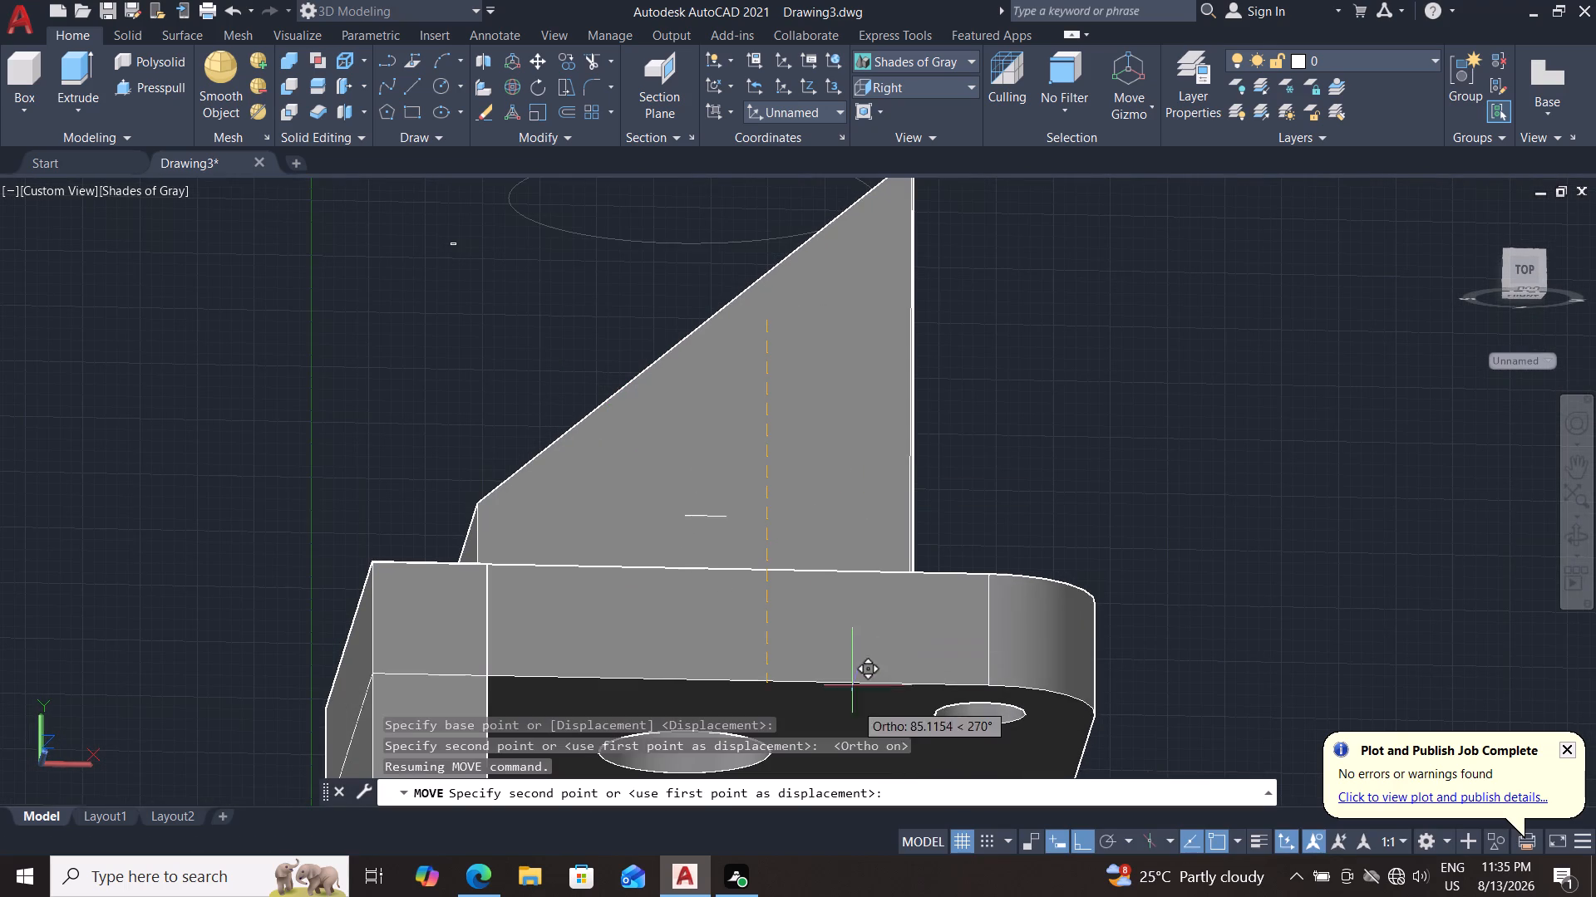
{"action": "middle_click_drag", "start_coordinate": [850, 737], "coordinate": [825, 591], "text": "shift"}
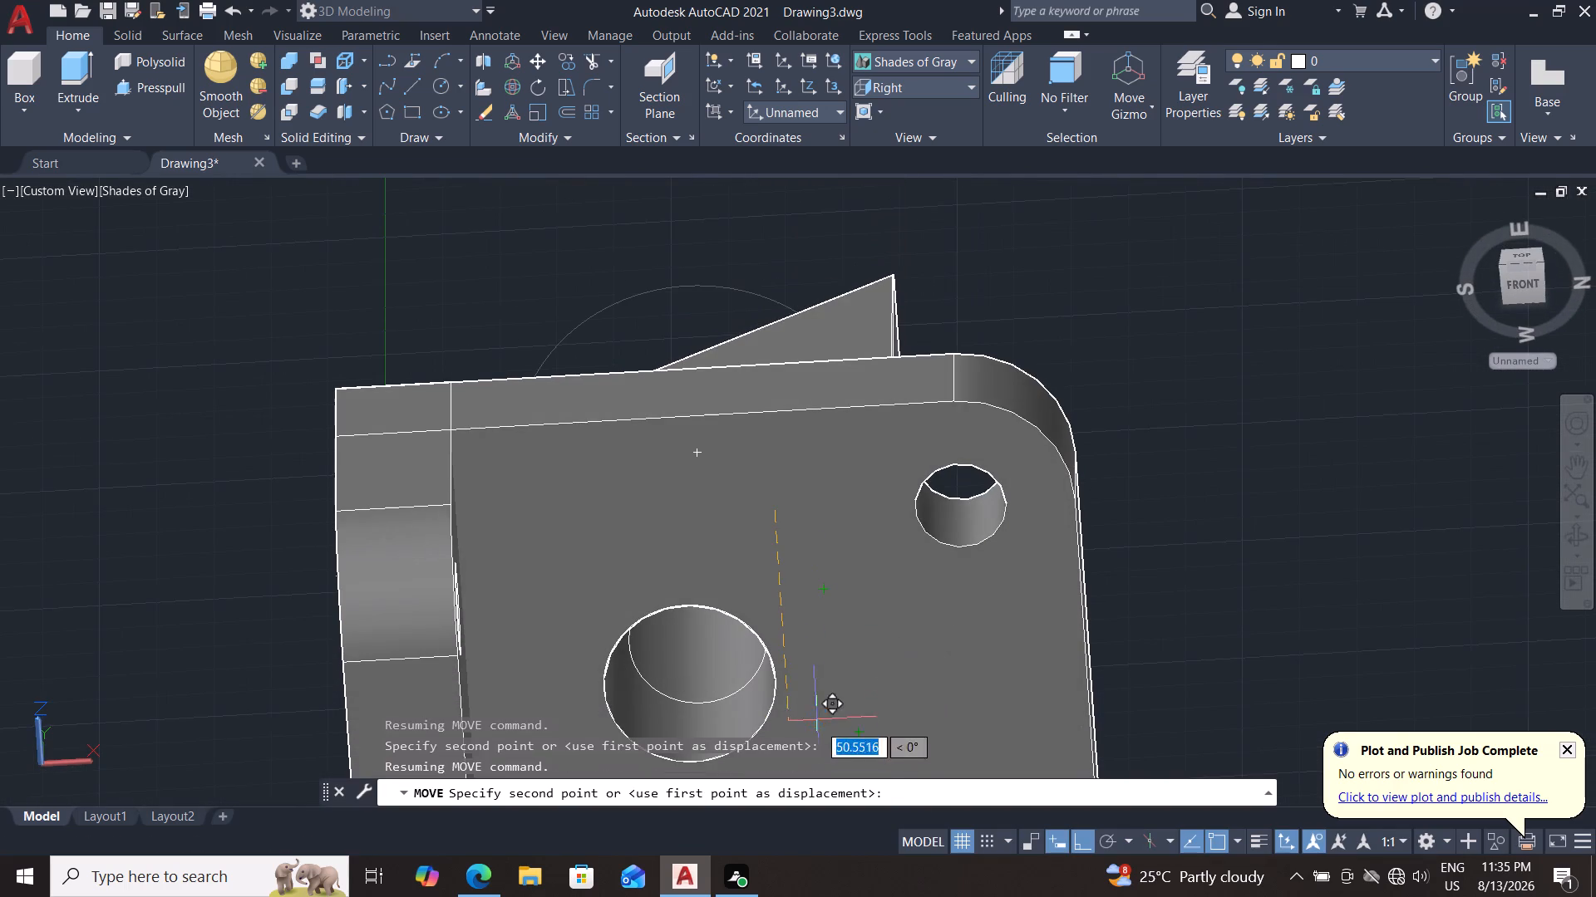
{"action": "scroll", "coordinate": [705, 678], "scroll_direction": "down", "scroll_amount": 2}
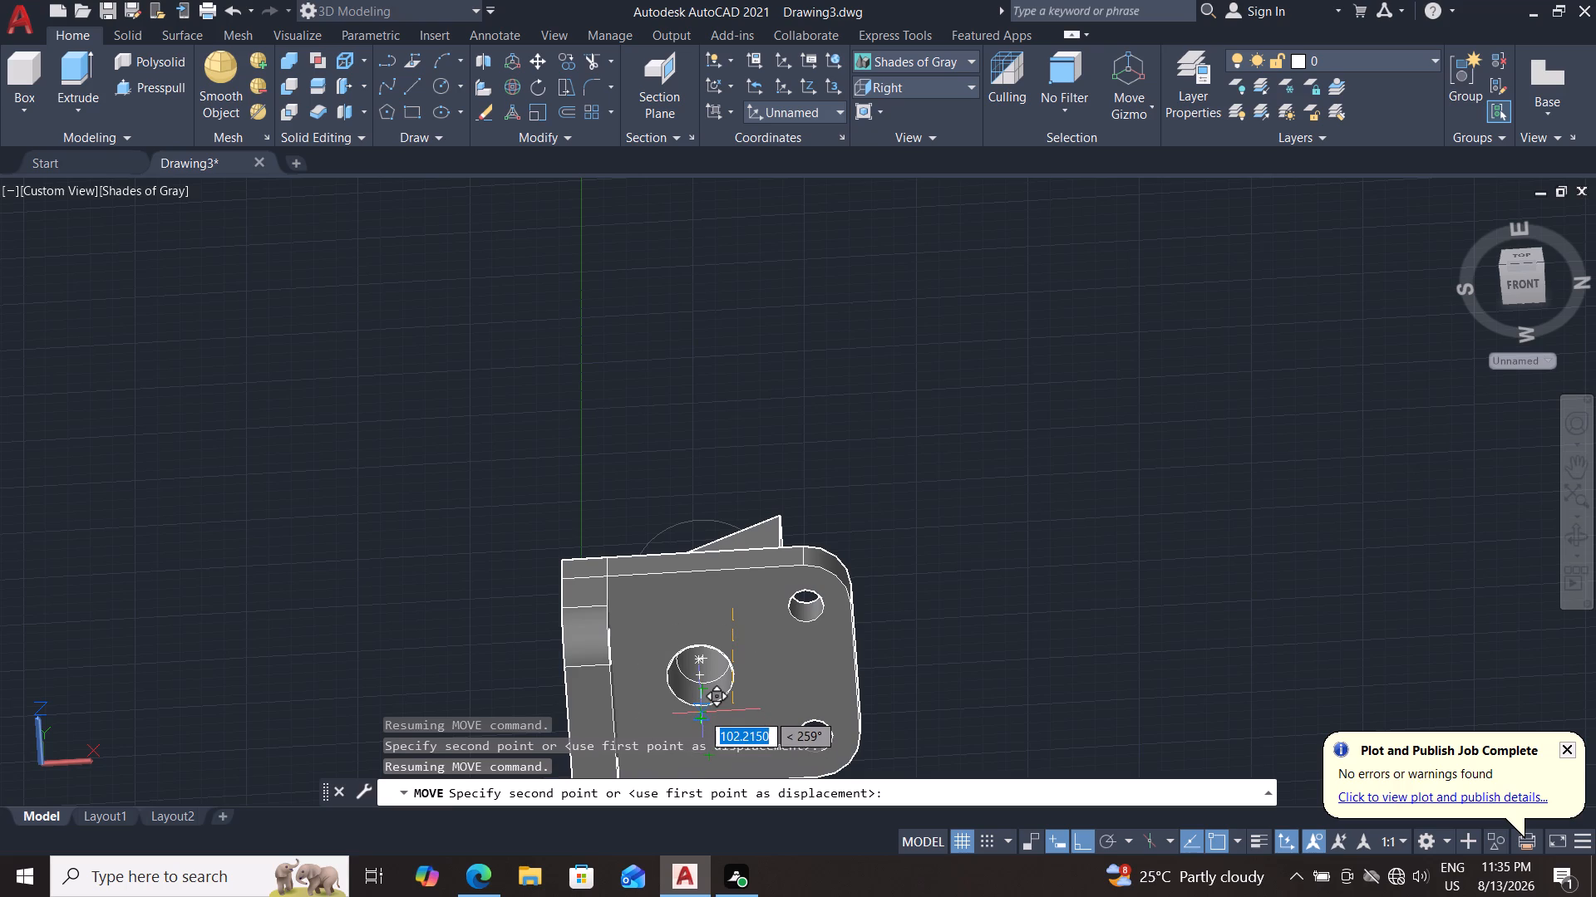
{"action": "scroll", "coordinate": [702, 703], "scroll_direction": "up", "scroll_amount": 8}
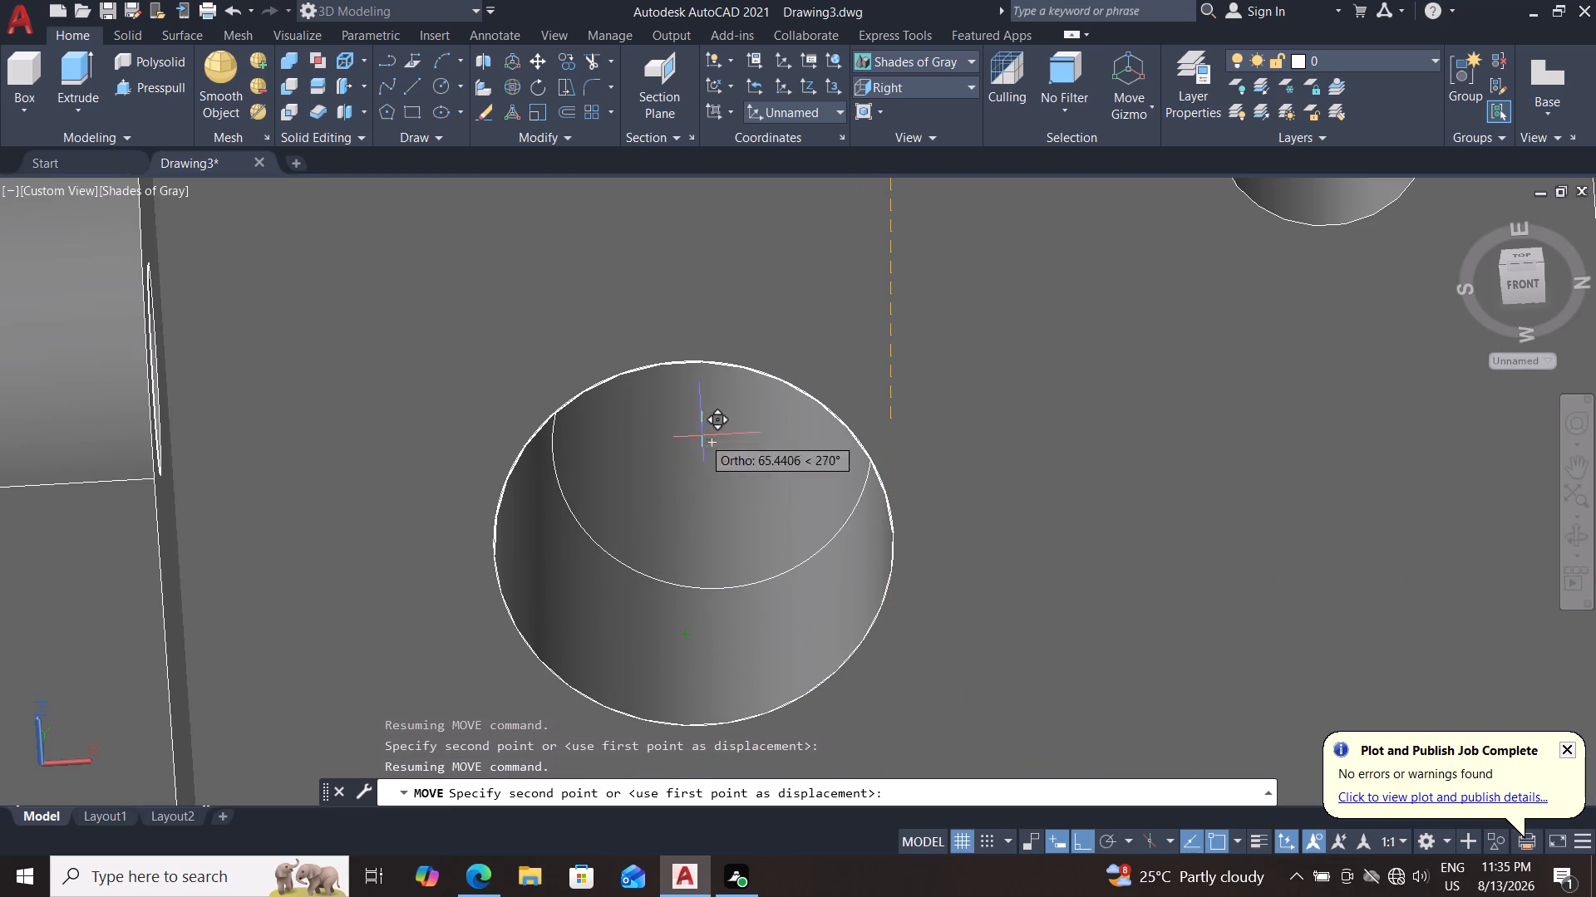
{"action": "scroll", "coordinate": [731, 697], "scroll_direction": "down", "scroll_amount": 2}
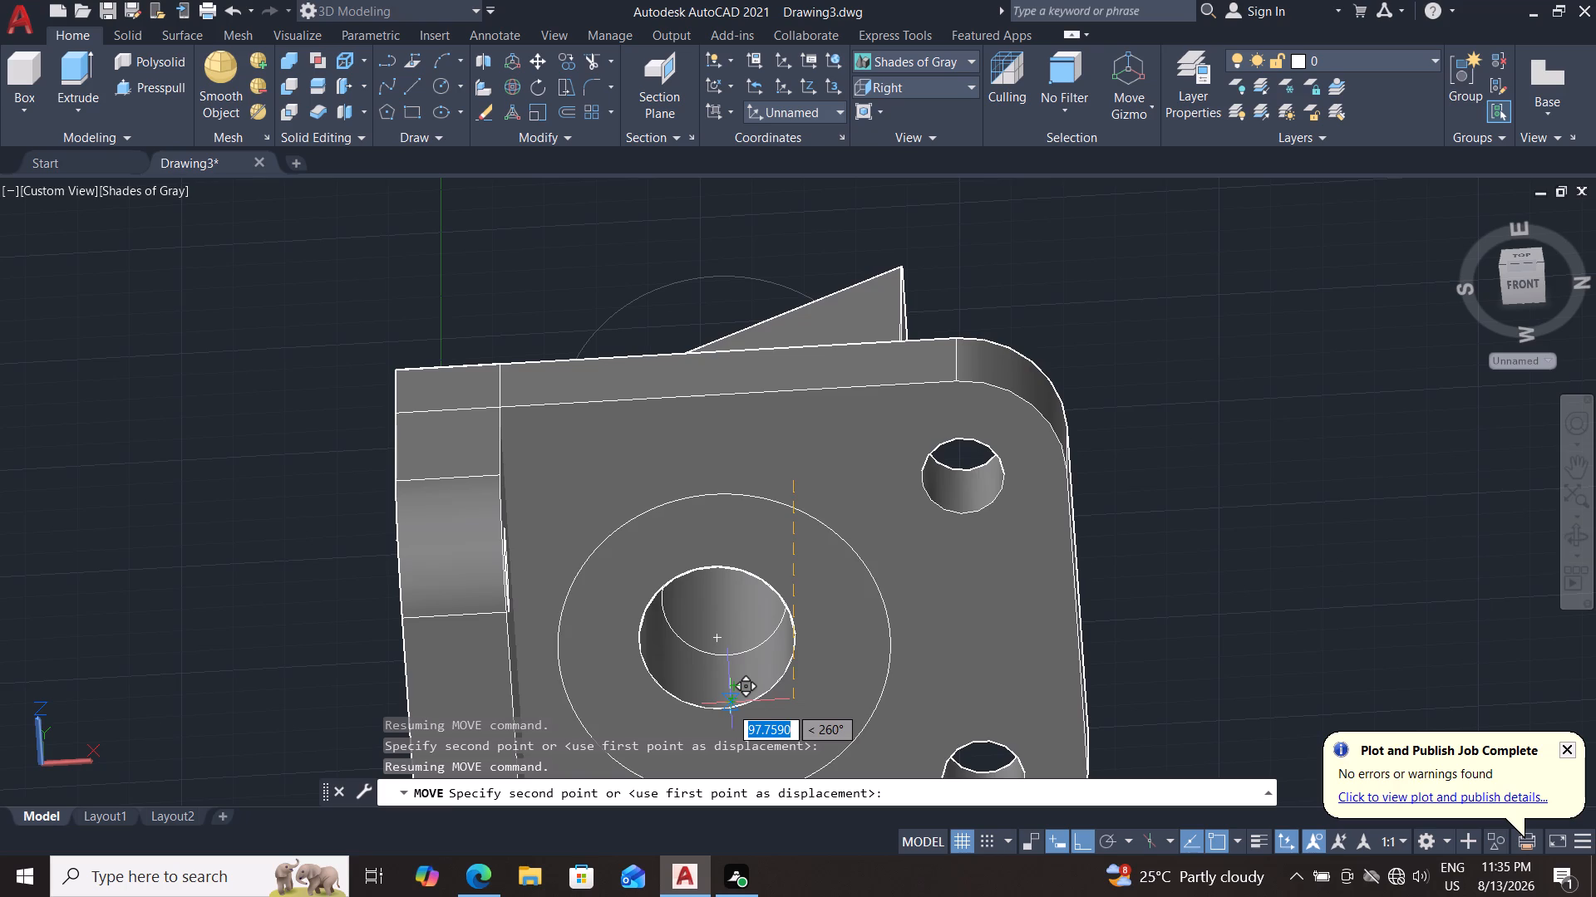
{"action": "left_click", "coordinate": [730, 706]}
Delete the large circle lying around the foot of the sloped block.
{"action": "scroll", "coordinate": [1131, 560], "scroll_direction": "down", "scroll_amount": 3}
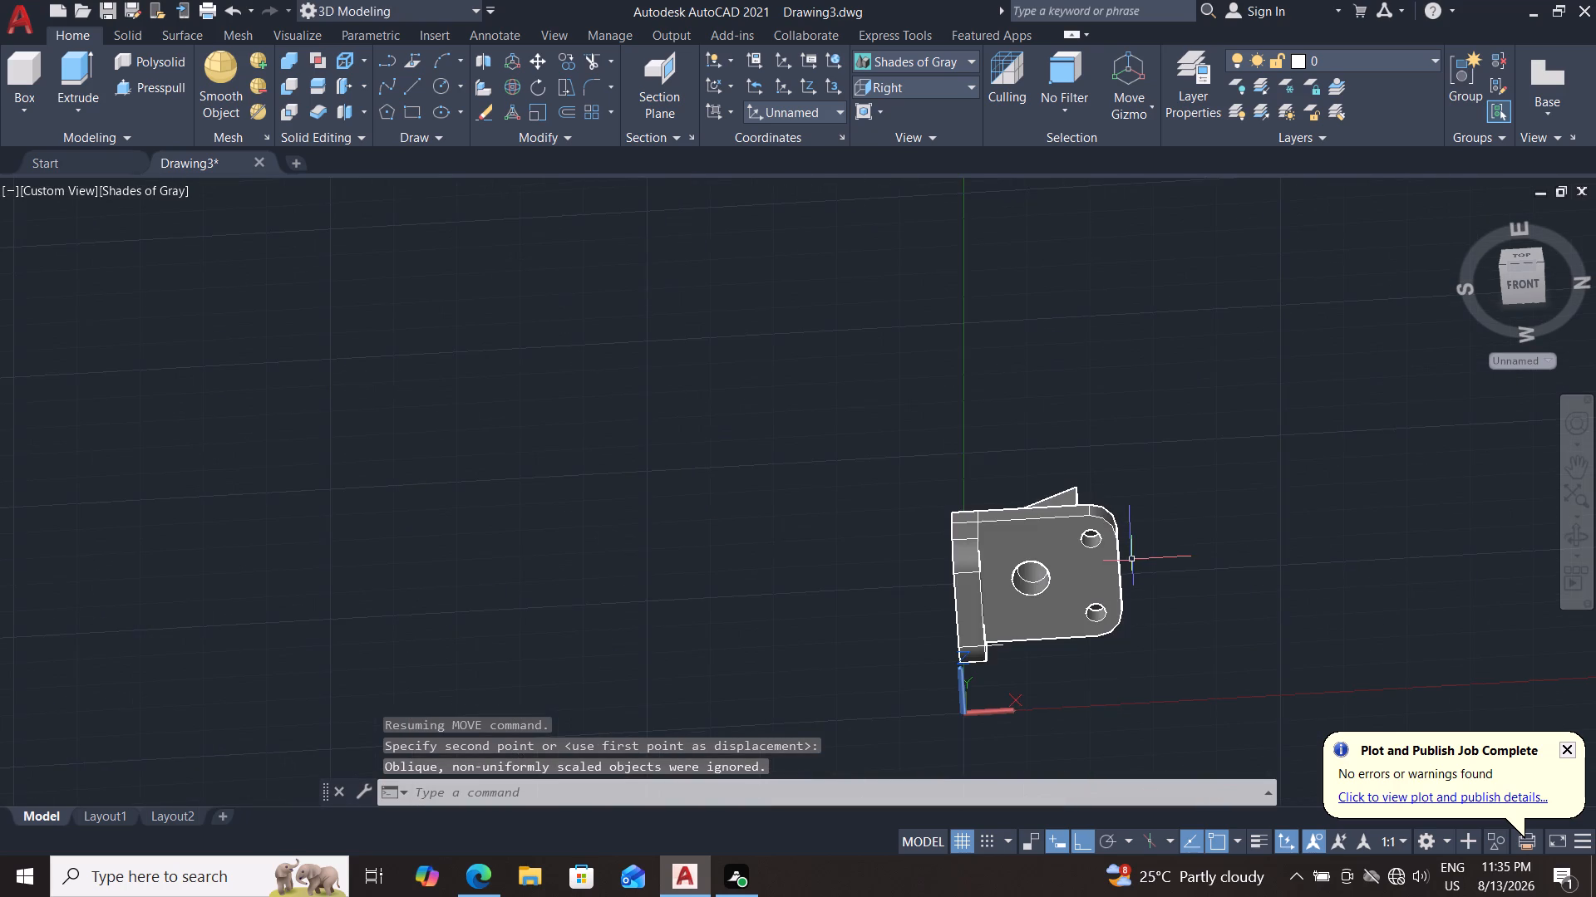
{"action": "middle_click_drag", "start_coordinate": [1158, 537], "coordinate": [1167, 755], "text": "shift"}
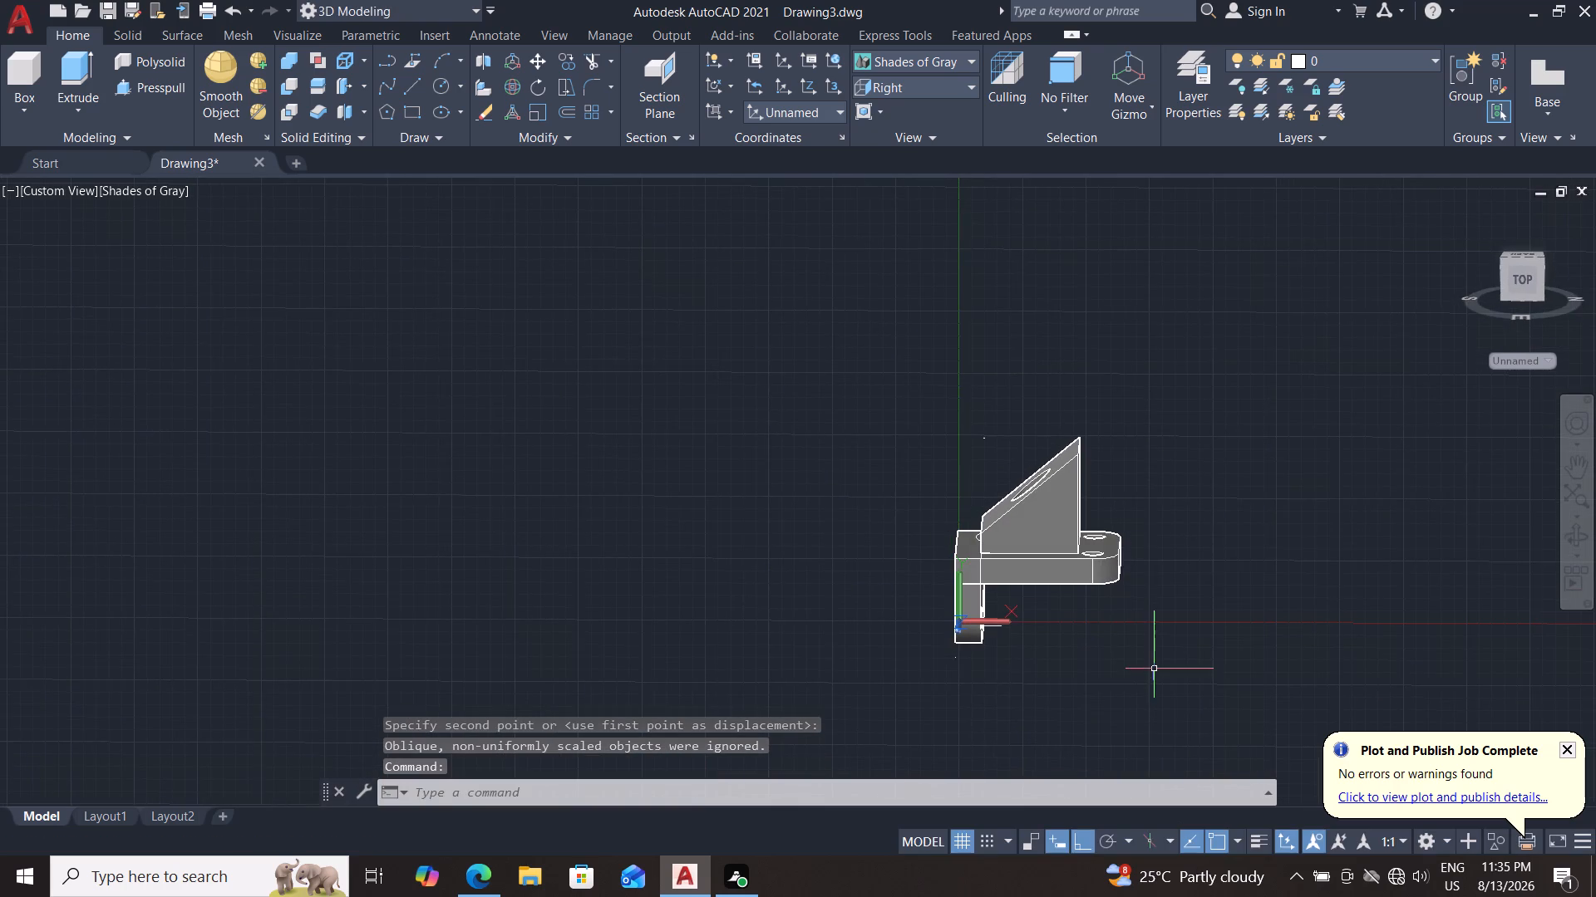
{"action": "scroll", "coordinate": [1143, 655], "scroll_direction": "up", "scroll_amount": 1, "text": "shift"}
{"action": "middle_click_drag", "start_coordinate": [1143, 655], "coordinate": [1208, 752], "text": "shift"}
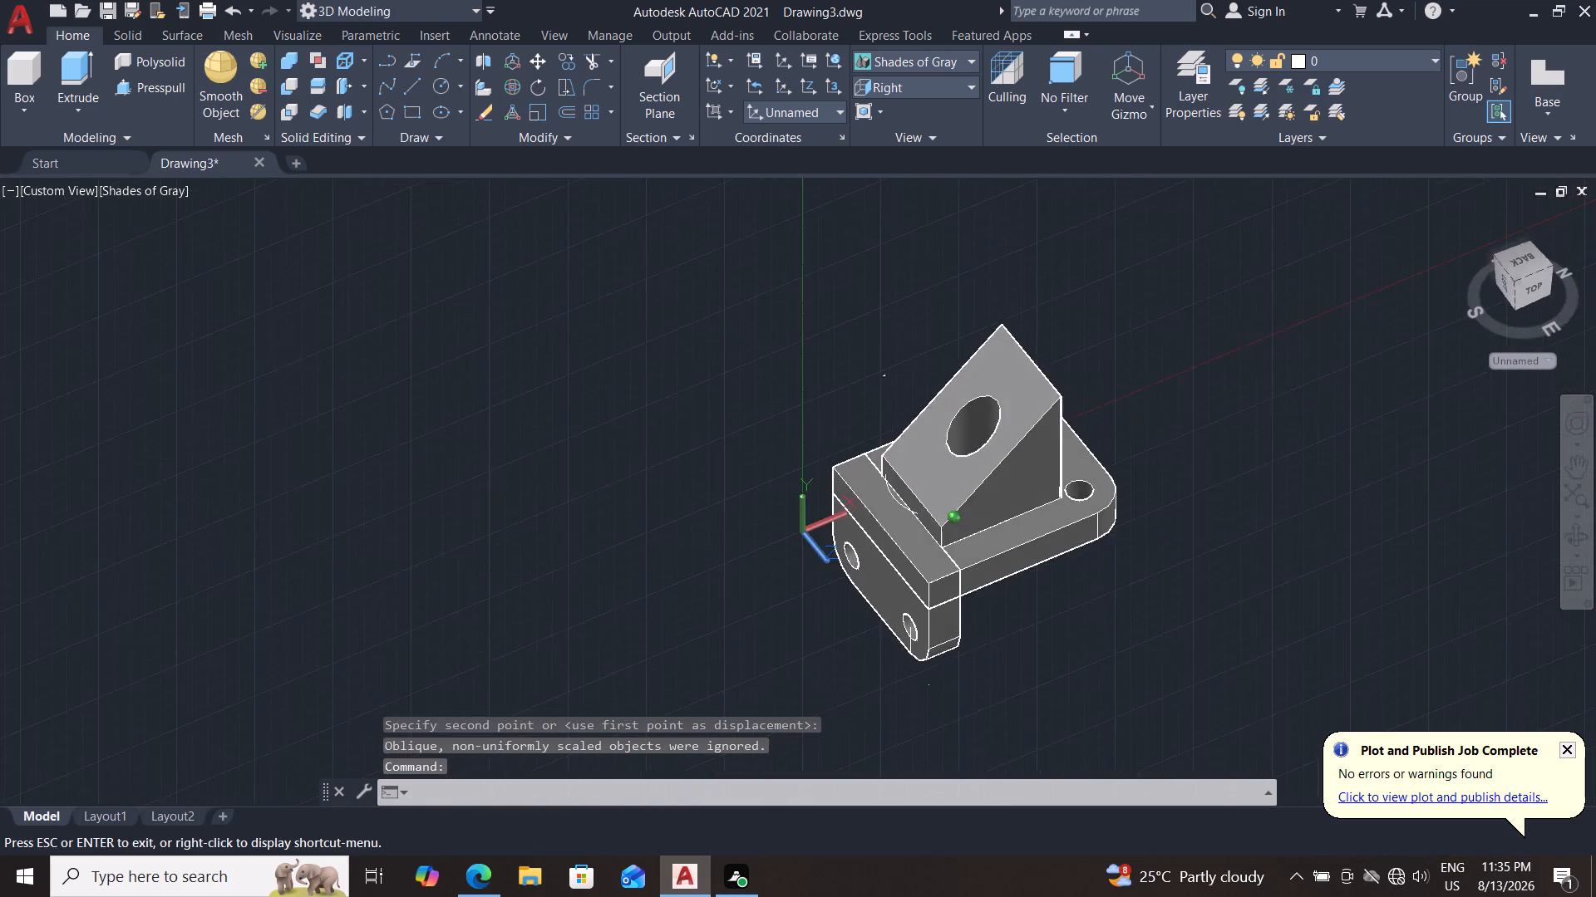
{"action": "middle_click_drag", "start_coordinate": [1208, 752], "coordinate": [1347, 654], "text": "shift"}
{"action": "scroll", "coordinate": [563, 722], "scroll_direction": "up", "scroll_amount": 2}
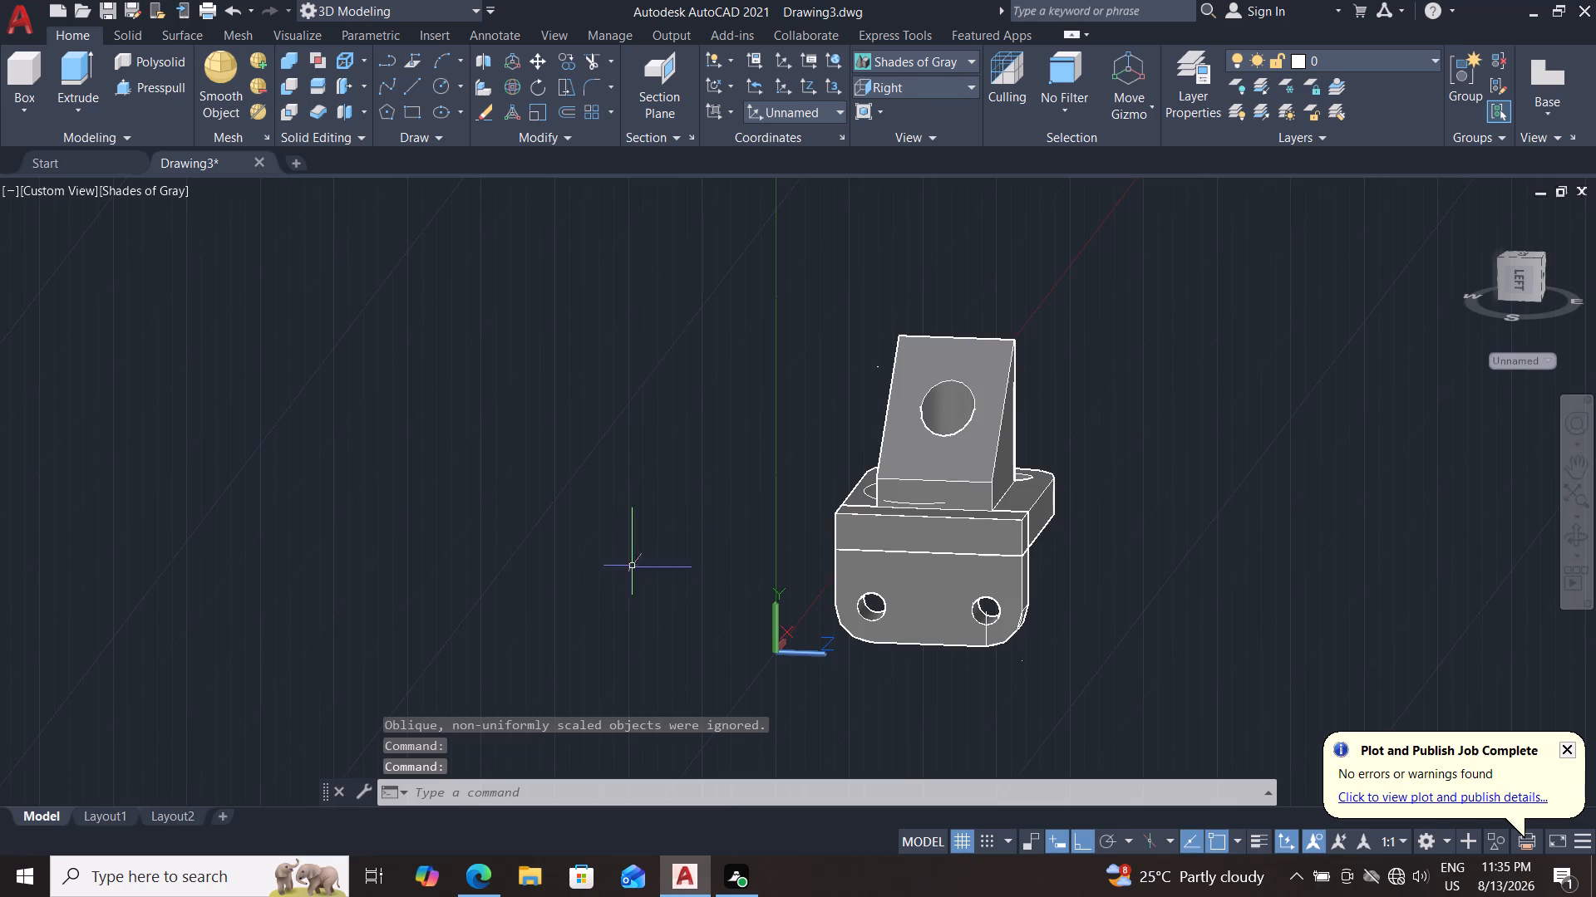
{"action": "scroll", "coordinate": [669, 514], "scroll_direction": "up", "scroll_amount": 3}
{"action": "middle_click_drag", "start_coordinate": [687, 518], "coordinate": [301, 708]}
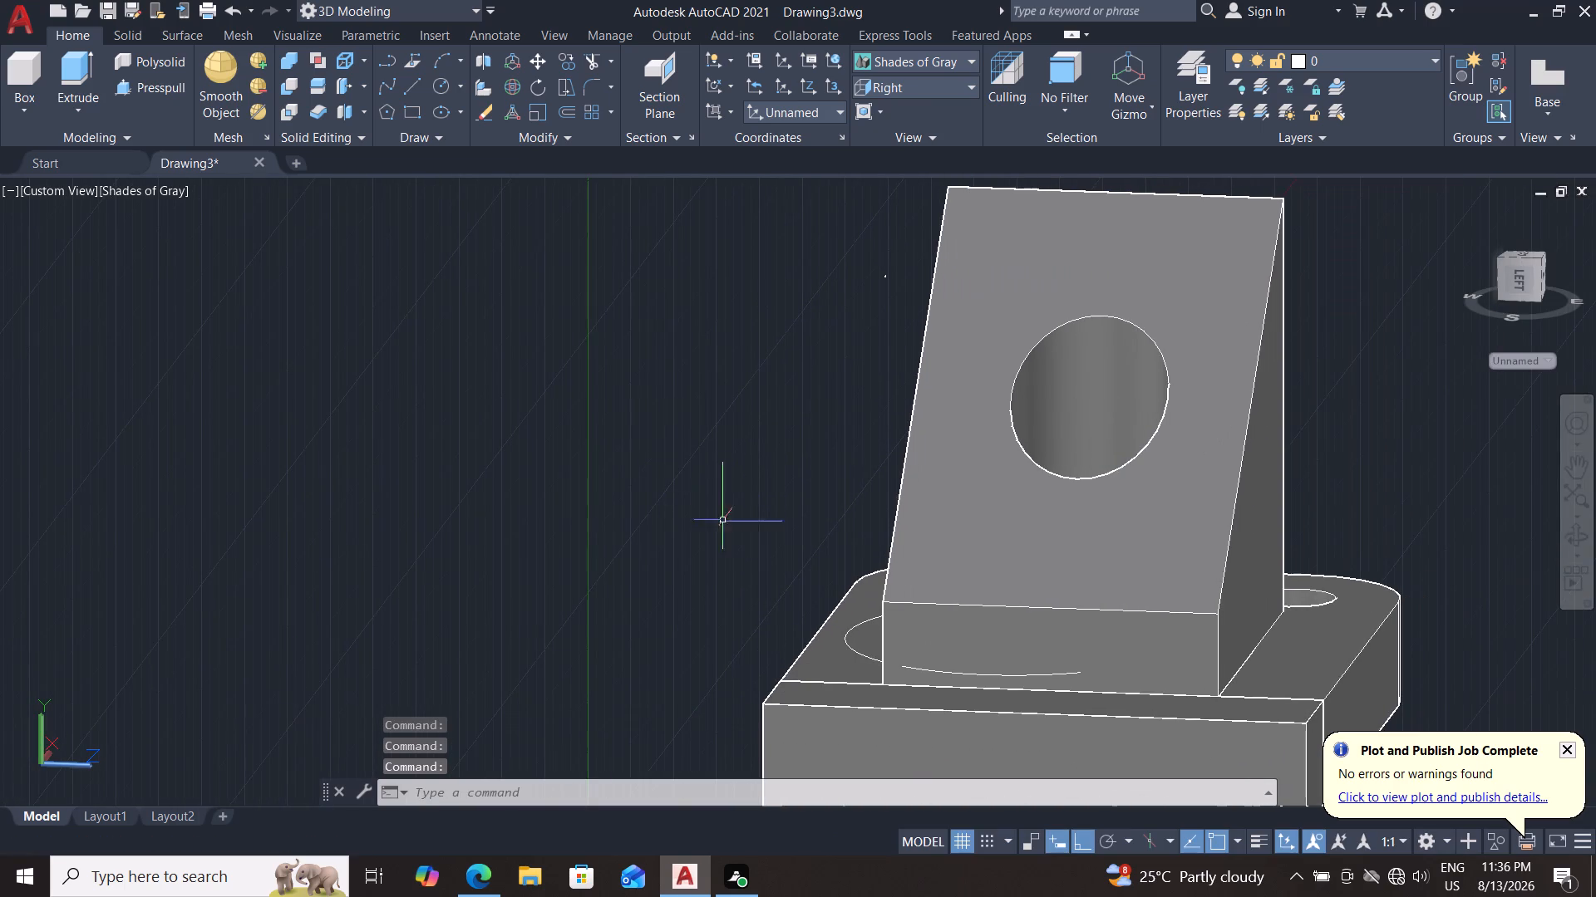
{"action": "double_click", "coordinate": [869, 653]}
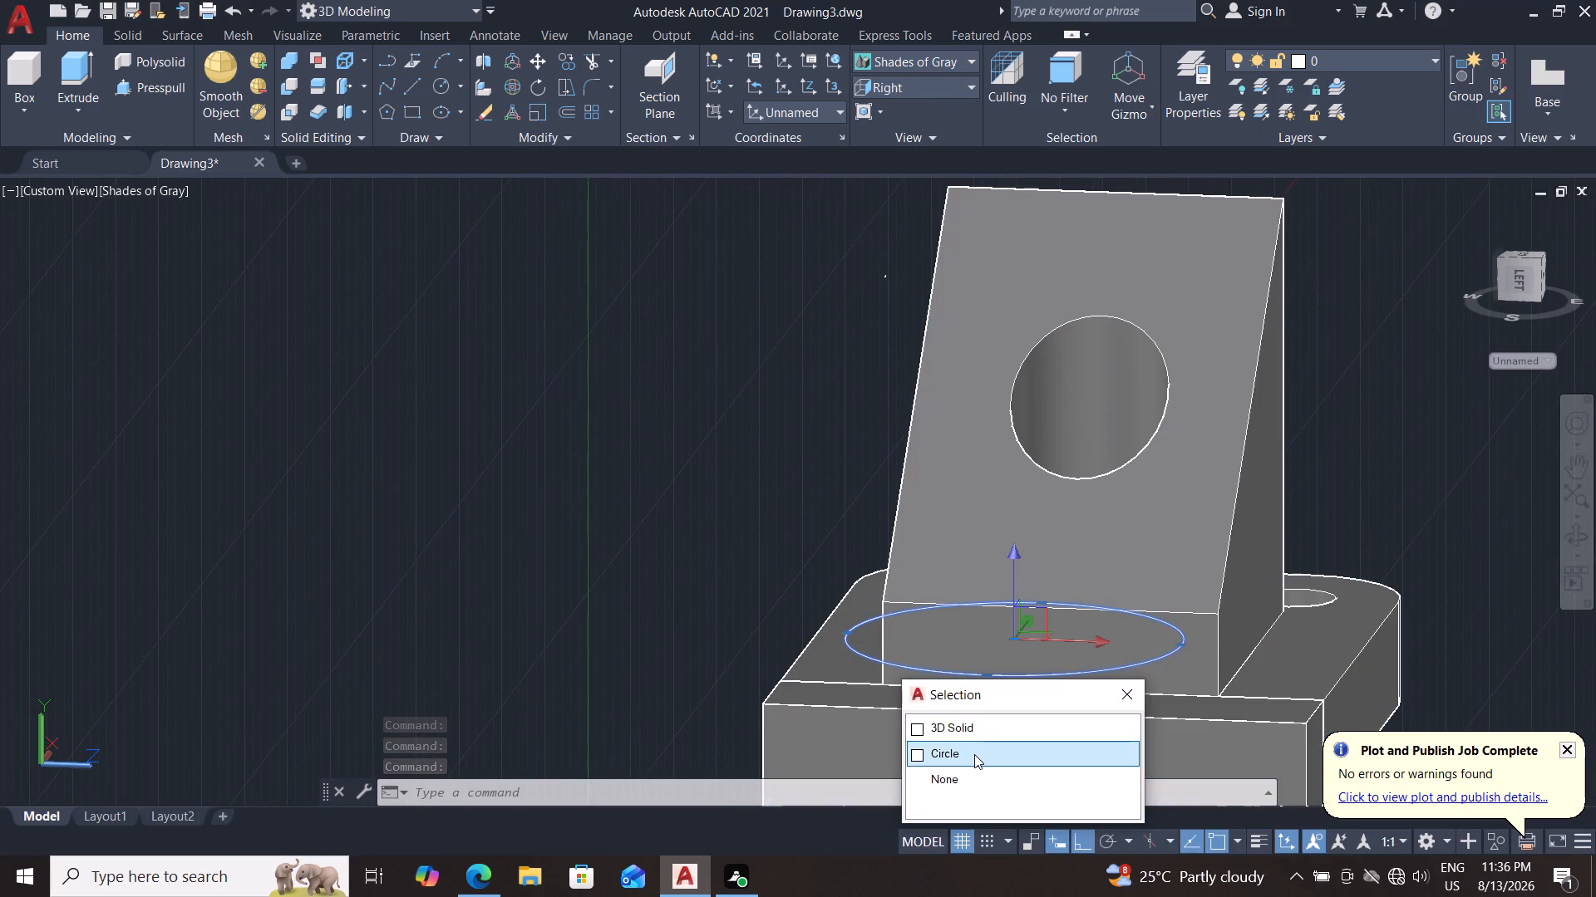
{"action": "key", "text": "Delete"}
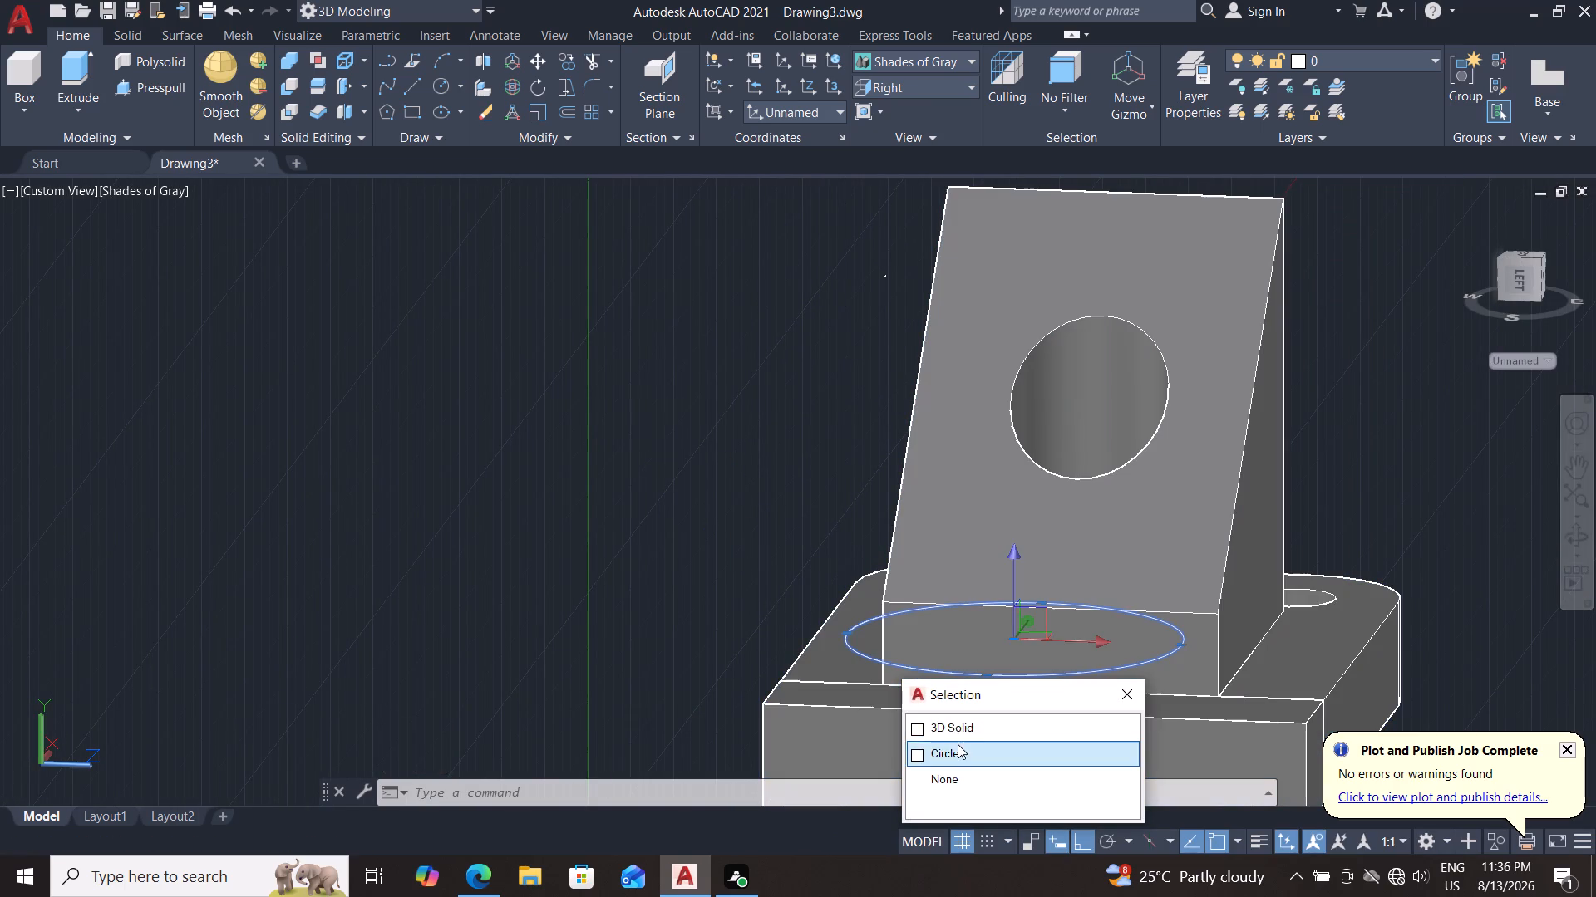
{"action": "left_click", "coordinate": [958, 745]}
{"action": "key", "text": "Delete"}
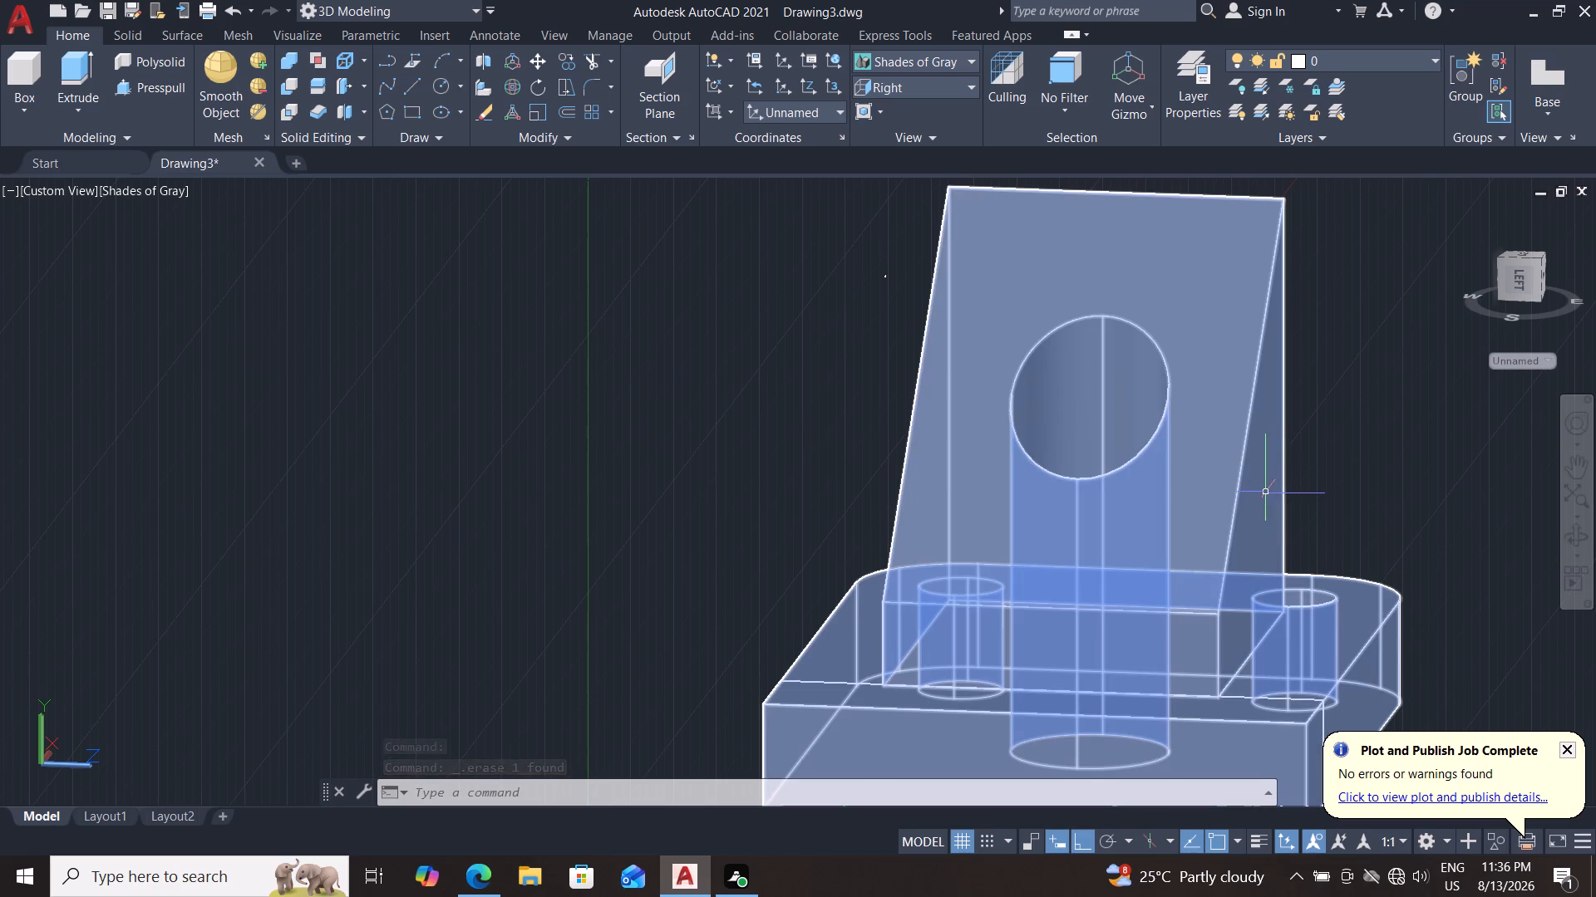
Examine the bracket from the front, the side and the underside, including the large hole through the horizontal plate.
{"action": "scroll", "coordinate": [1362, 605], "scroll_direction": "down", "scroll_amount": 1}
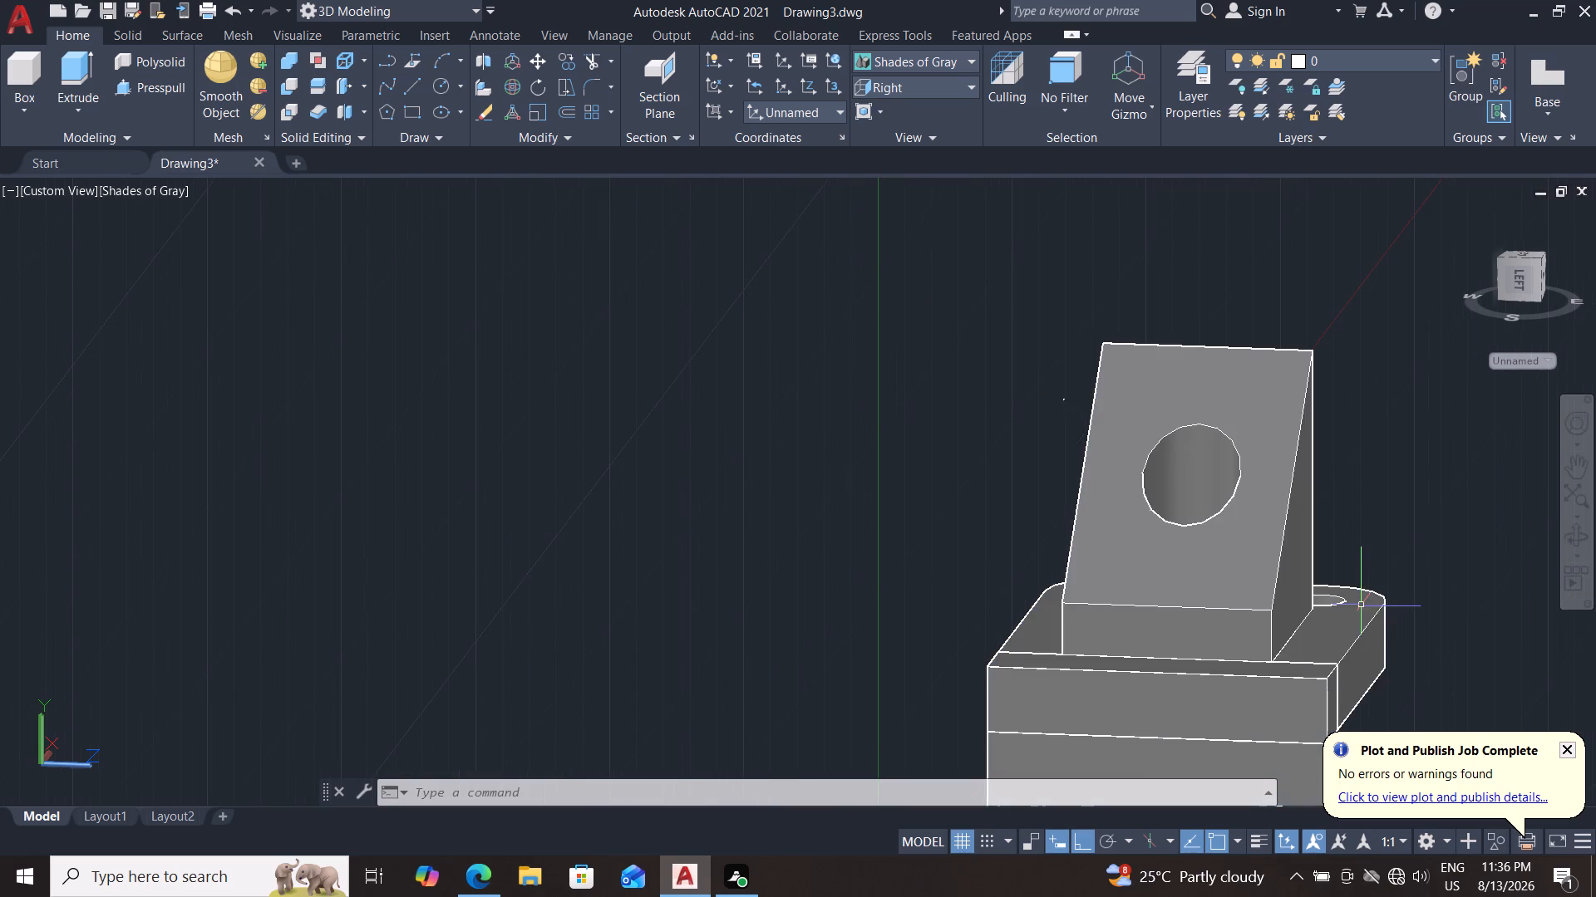
{"action": "scroll", "coordinate": [1372, 607], "scroll_direction": "down", "scroll_amount": 1}
{"action": "middle_click_drag", "start_coordinate": [1407, 652], "coordinate": [1116, 658]}
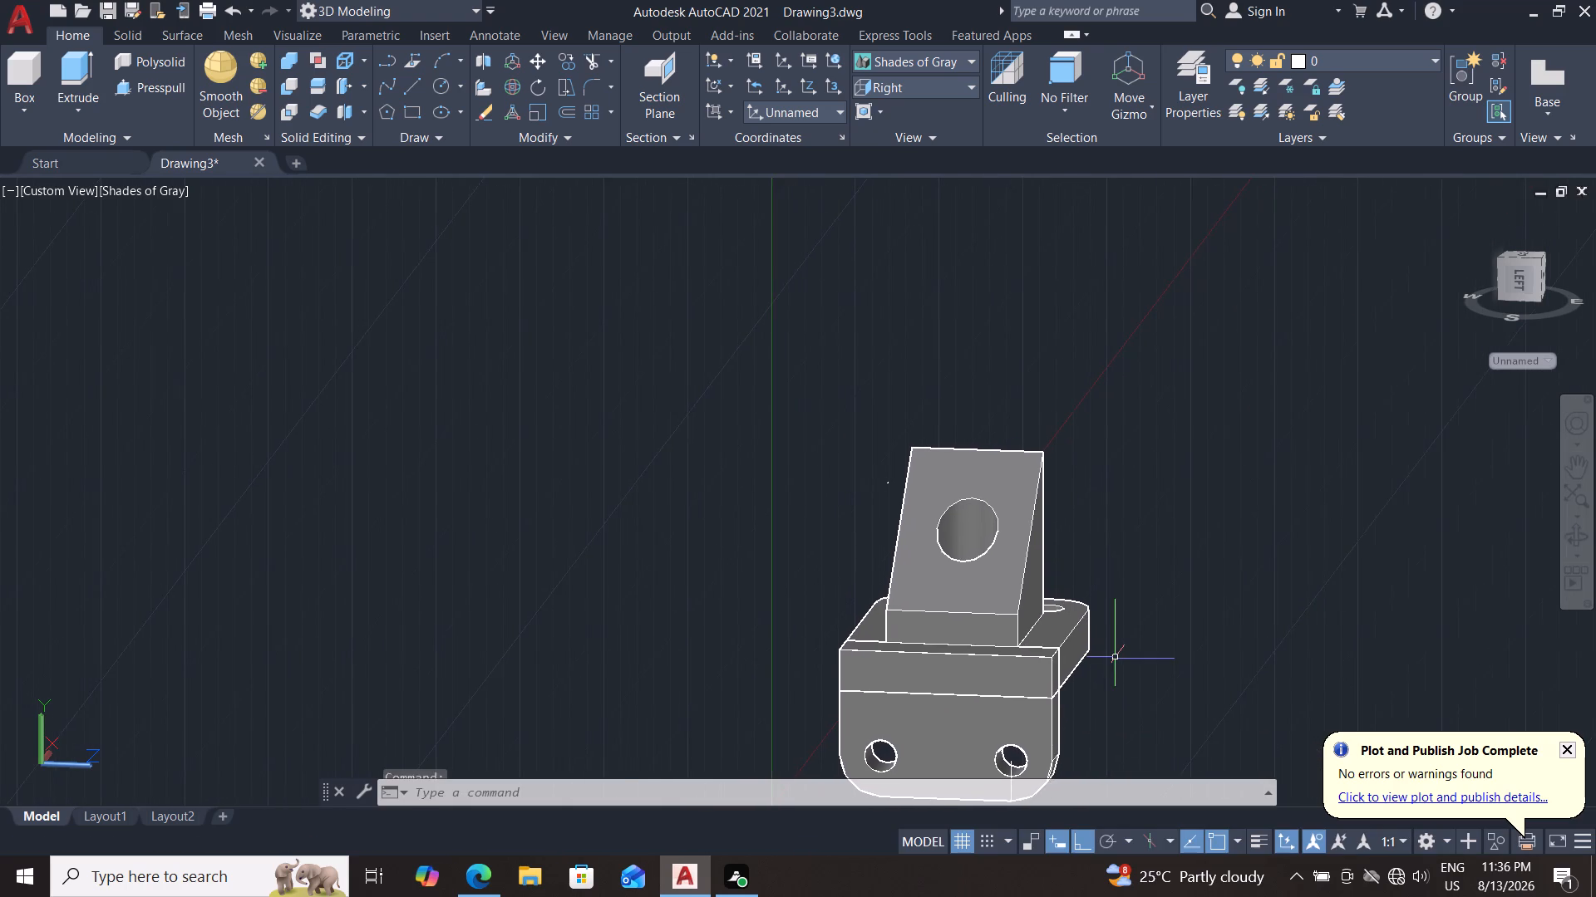
{"action": "scroll", "coordinate": [1116, 658], "scroll_direction": "up", "scroll_amount": 1}
{"action": "middle_click_drag", "start_coordinate": [1155, 707], "coordinate": [953, 676], "text": "shift"}
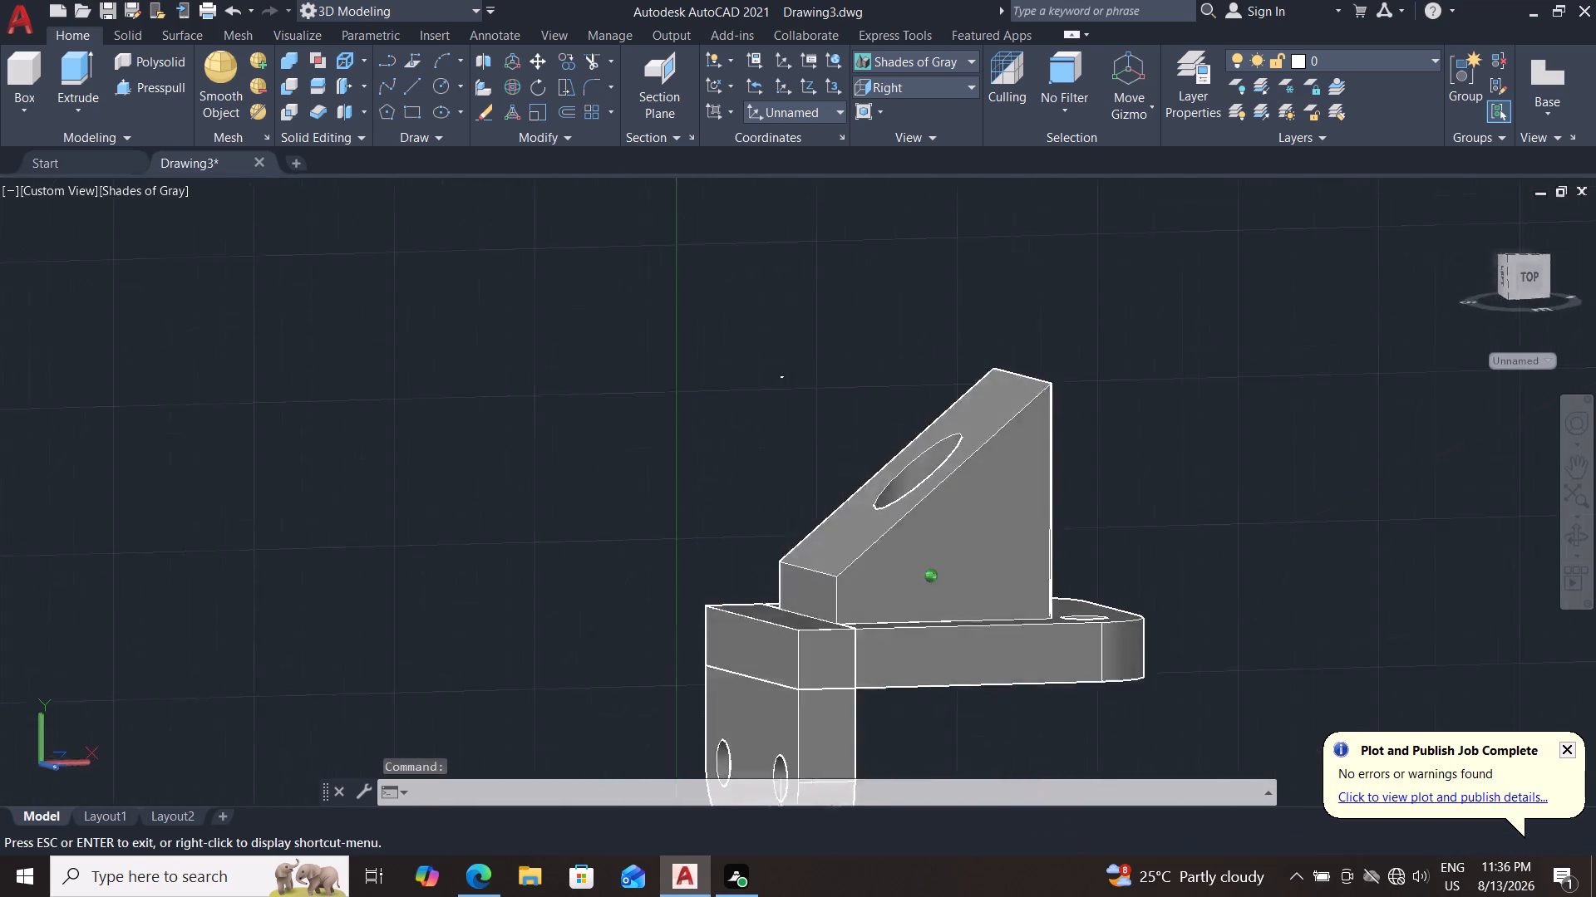
{"action": "middle_click_drag", "start_coordinate": [953, 676], "coordinate": [784, 477], "text": "shift"}
{"action": "middle_click_drag", "start_coordinate": [784, 477], "coordinate": [776, 449], "text": "shift"}
{"action": "middle_click", "coordinate": [770, 425], "text": "shift"}
{"action": "scroll", "coordinate": [769, 423], "scroll_direction": "up", "scroll_amount": 1, "text": "shift"}
{"action": "scroll", "coordinate": [791, 551], "scroll_direction": "down", "scroll_amount": 5}
{"action": "scroll", "coordinate": [688, 703], "scroll_direction": "up", "scroll_amount": 3}
{"action": "scroll", "coordinate": [732, 653], "scroll_direction": "up", "scroll_amount": 3}
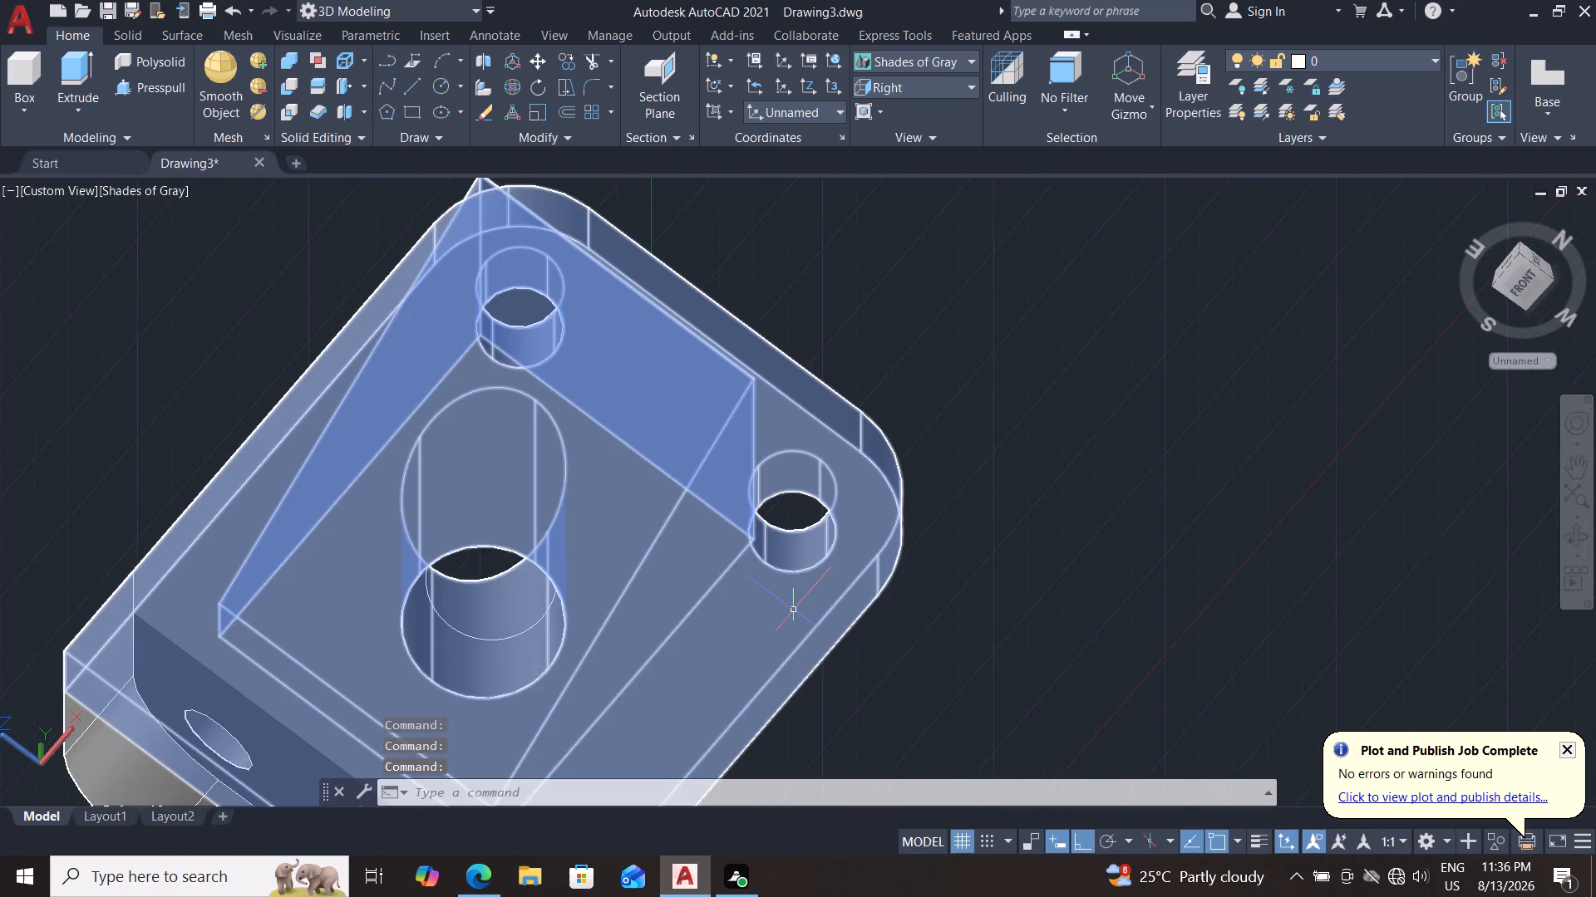
{"action": "middle_click_drag", "start_coordinate": [796, 611], "coordinate": [651, 402], "text": "shift"}
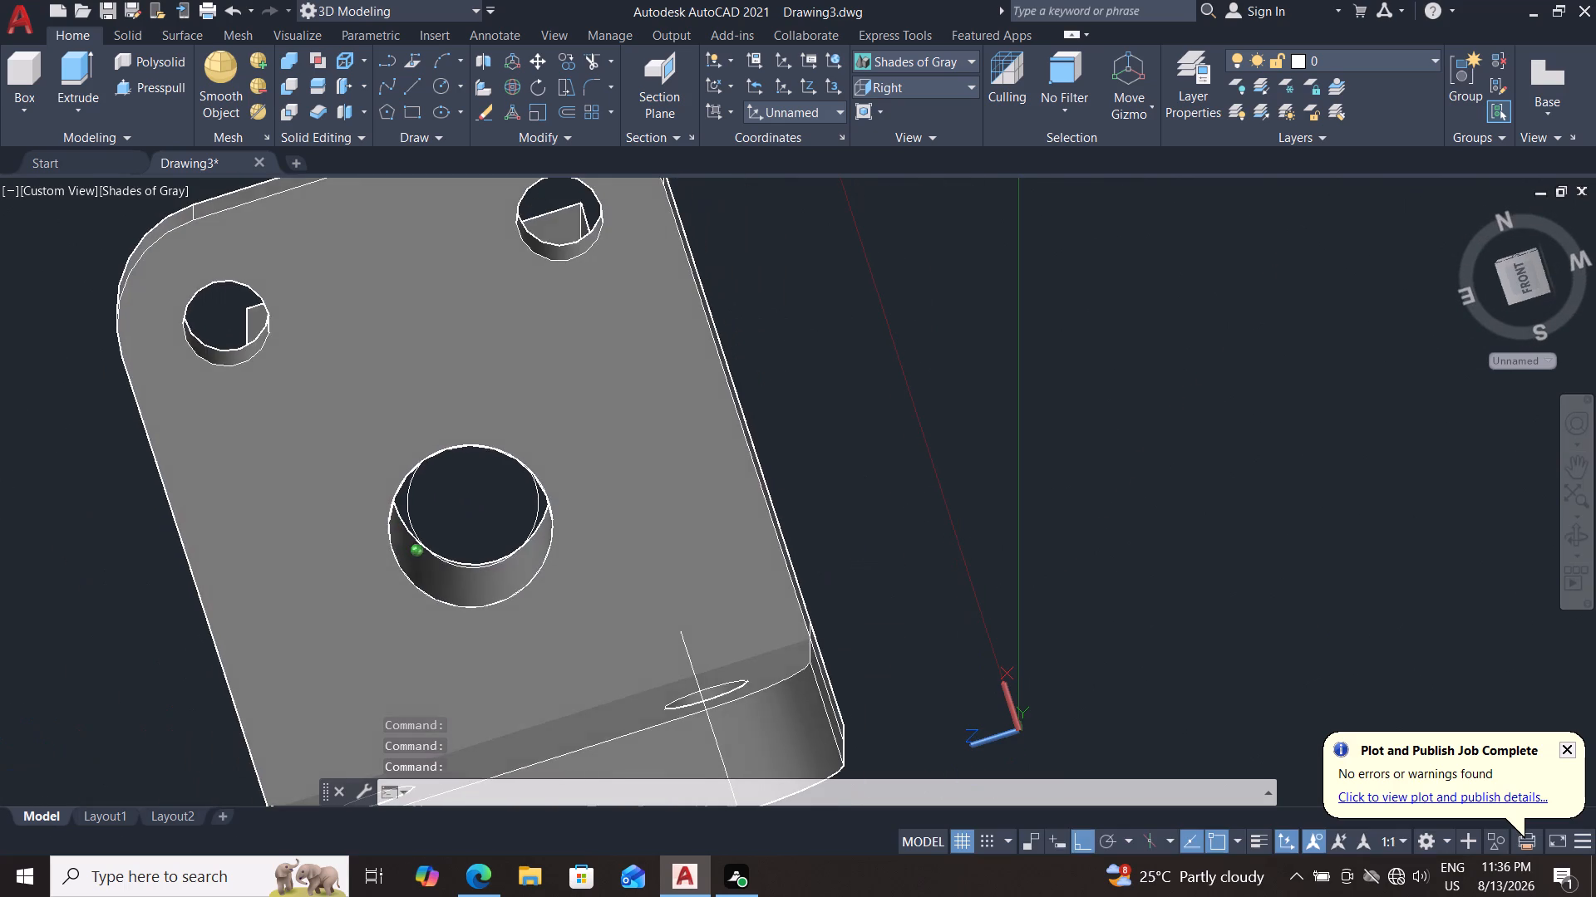
Switch the model to the preset Bottom view.
{"action": "double_click", "coordinate": [938, 76]}
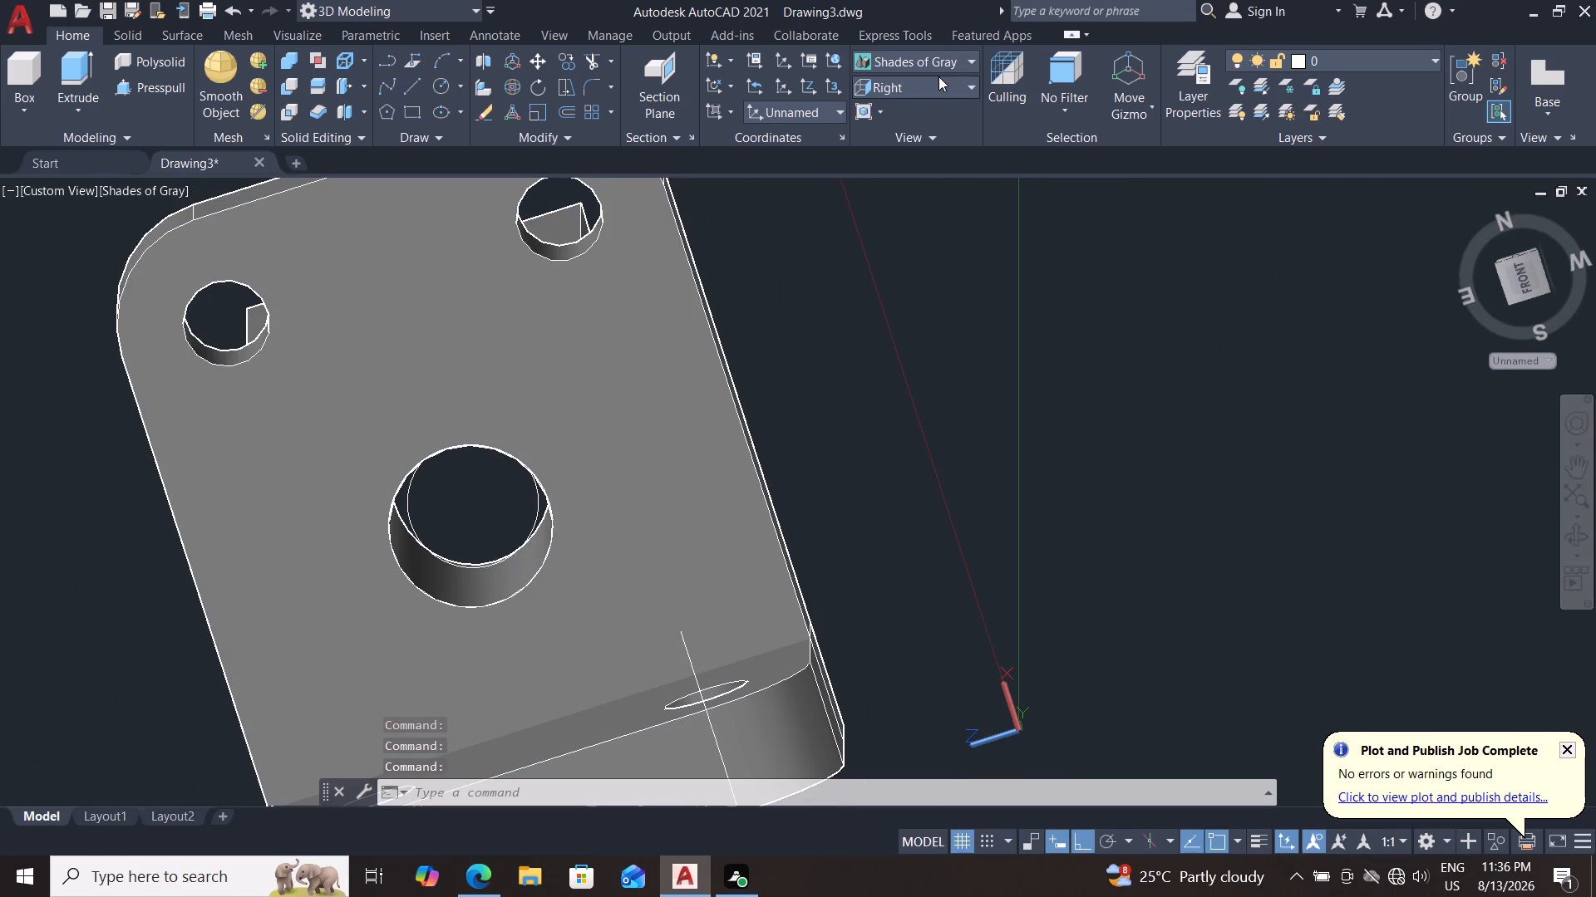
{"action": "double_click", "coordinate": [928, 84]}
{"action": "double_click", "coordinate": [939, 87]}
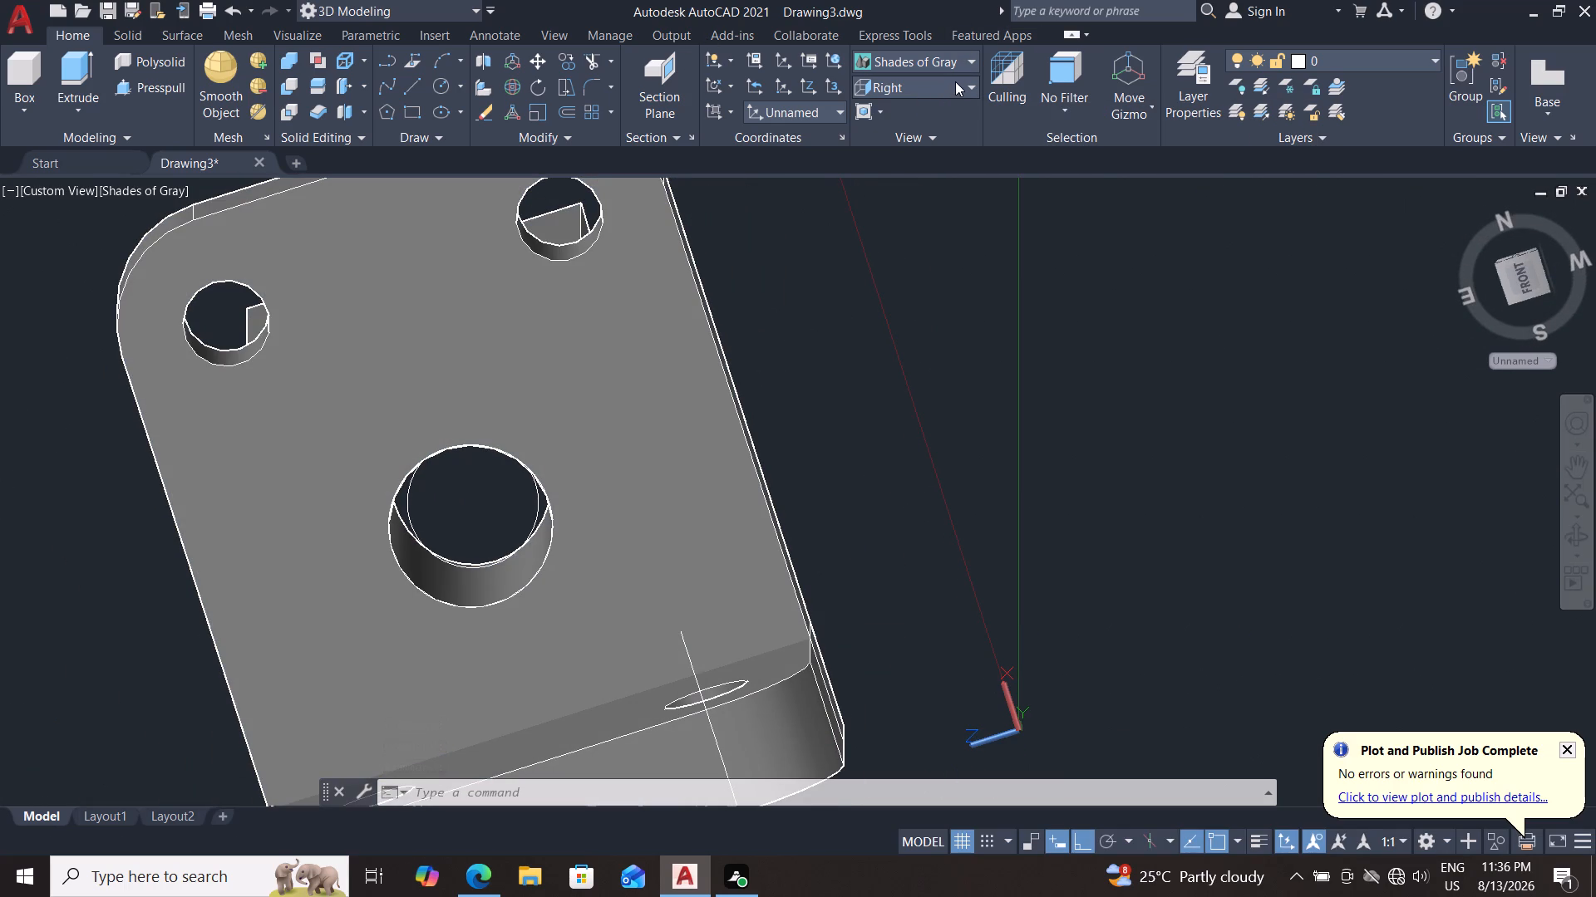
{"action": "double_click", "coordinate": [955, 81]}
{"action": "triple_click", "coordinate": [971, 83]}
{"action": "left_click", "coordinate": [971, 83]}
{"action": "left_click_drag", "start_coordinate": [971, 83], "coordinate": [975, 91]}
{"action": "left_click", "coordinate": [975, 91]}
{"action": "triple_click", "coordinate": [966, 84]}
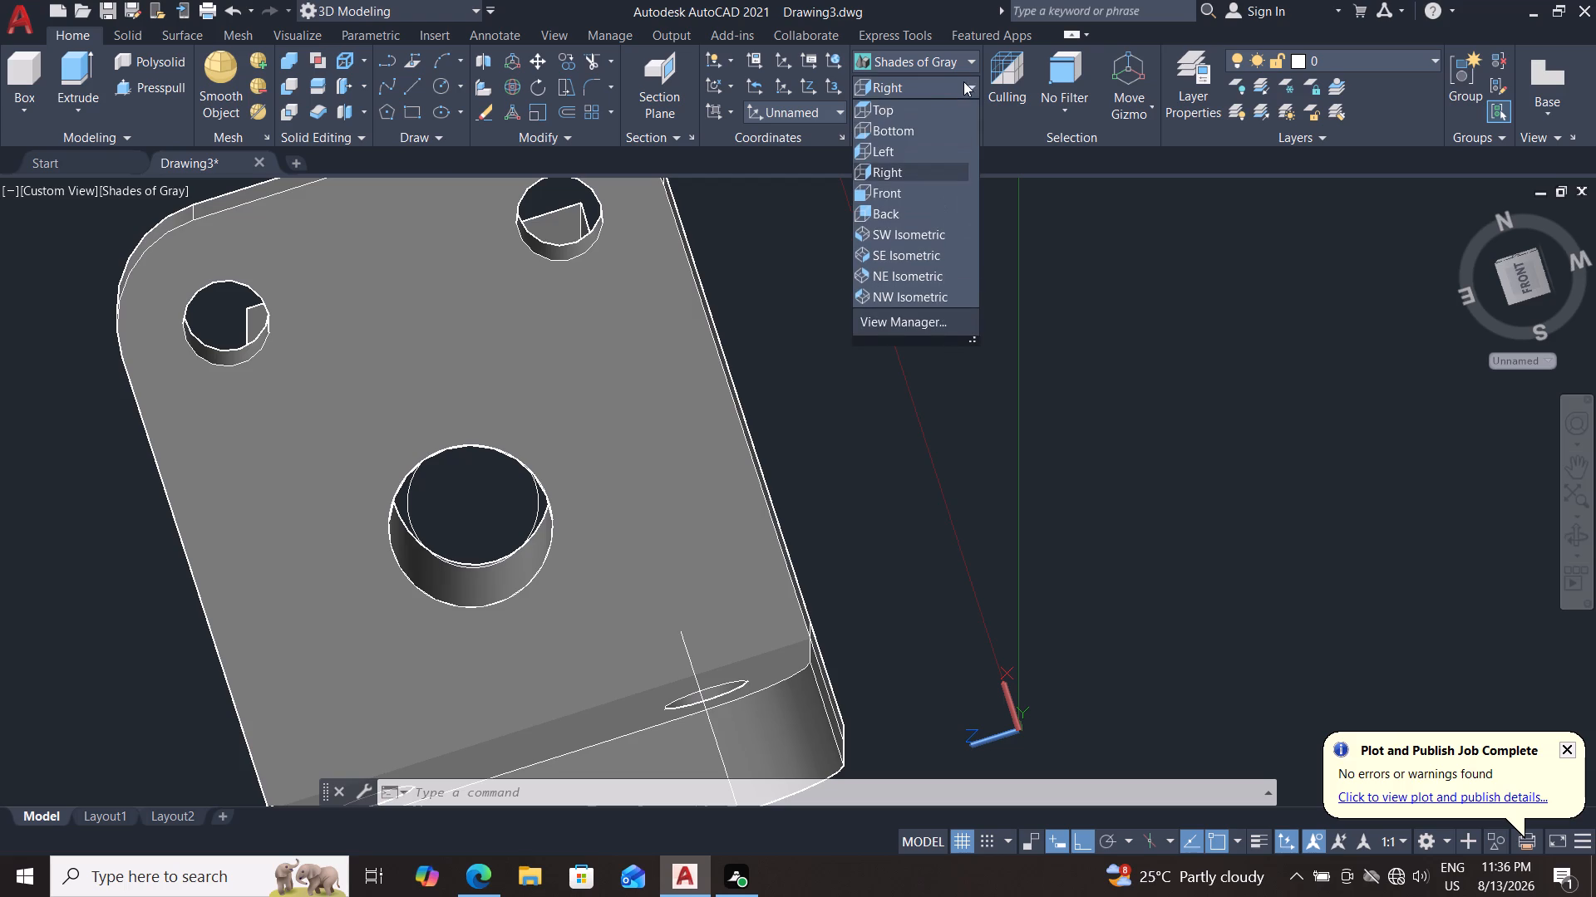
{"action": "left_click", "coordinate": [905, 133]}
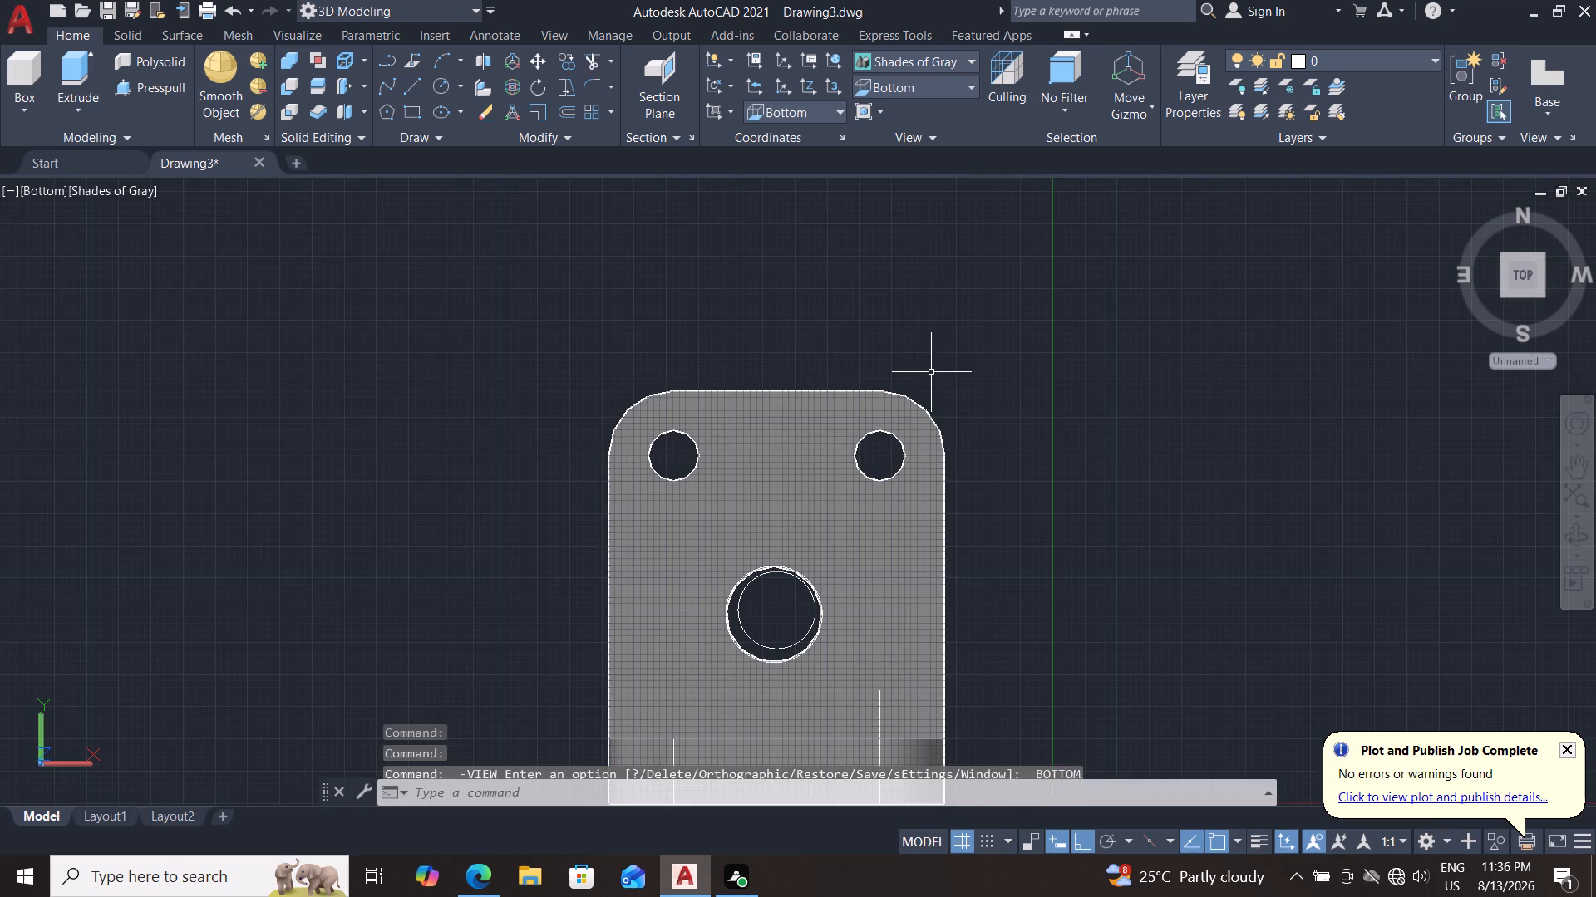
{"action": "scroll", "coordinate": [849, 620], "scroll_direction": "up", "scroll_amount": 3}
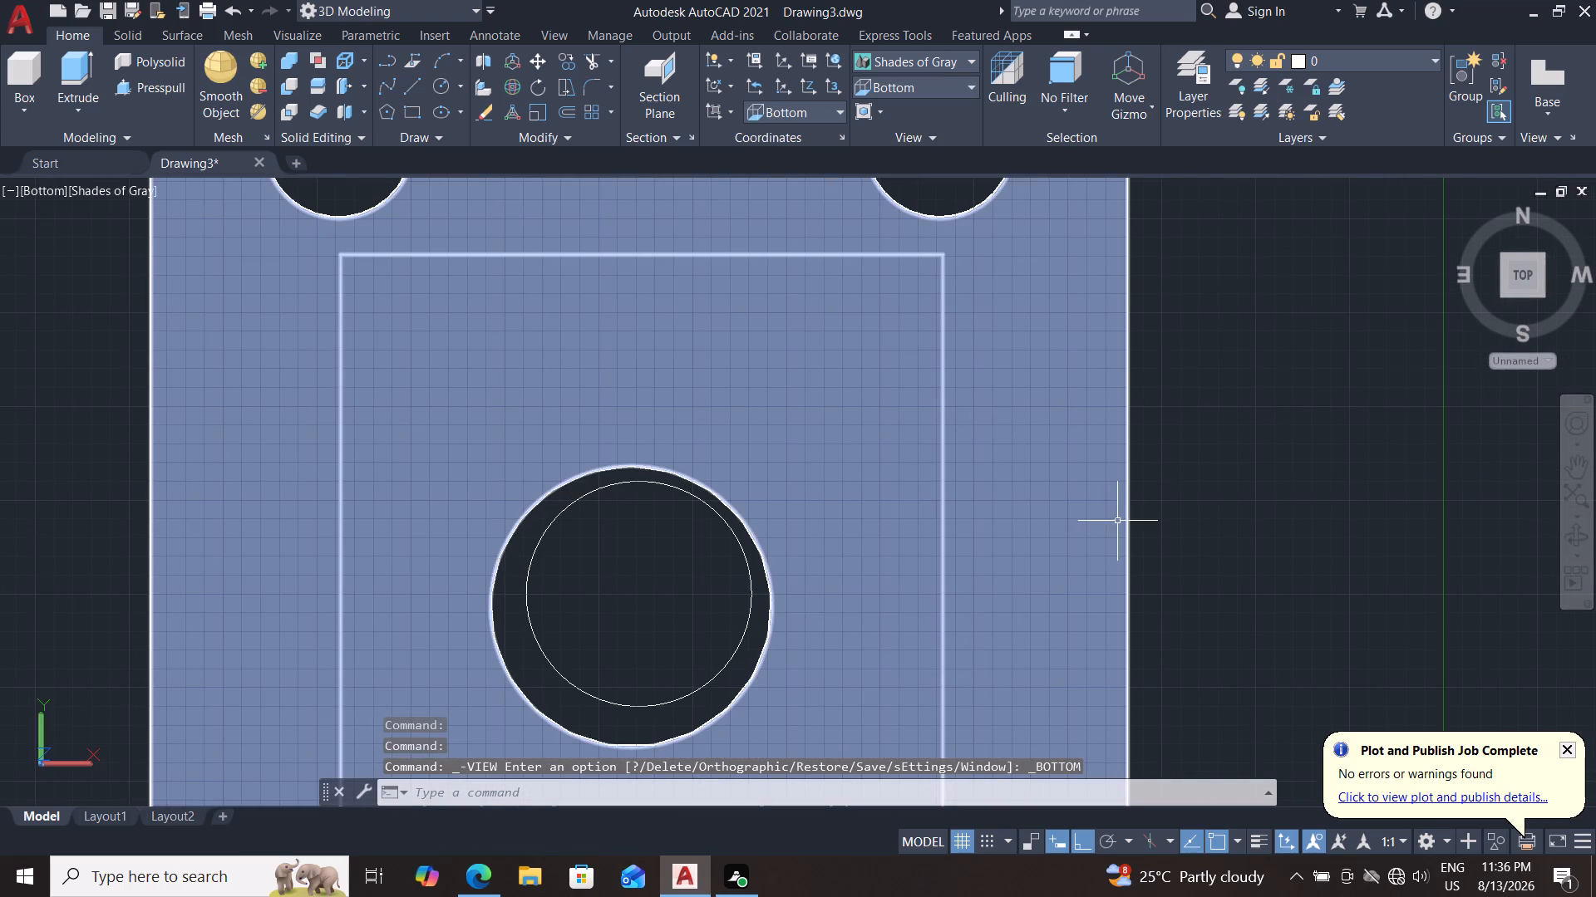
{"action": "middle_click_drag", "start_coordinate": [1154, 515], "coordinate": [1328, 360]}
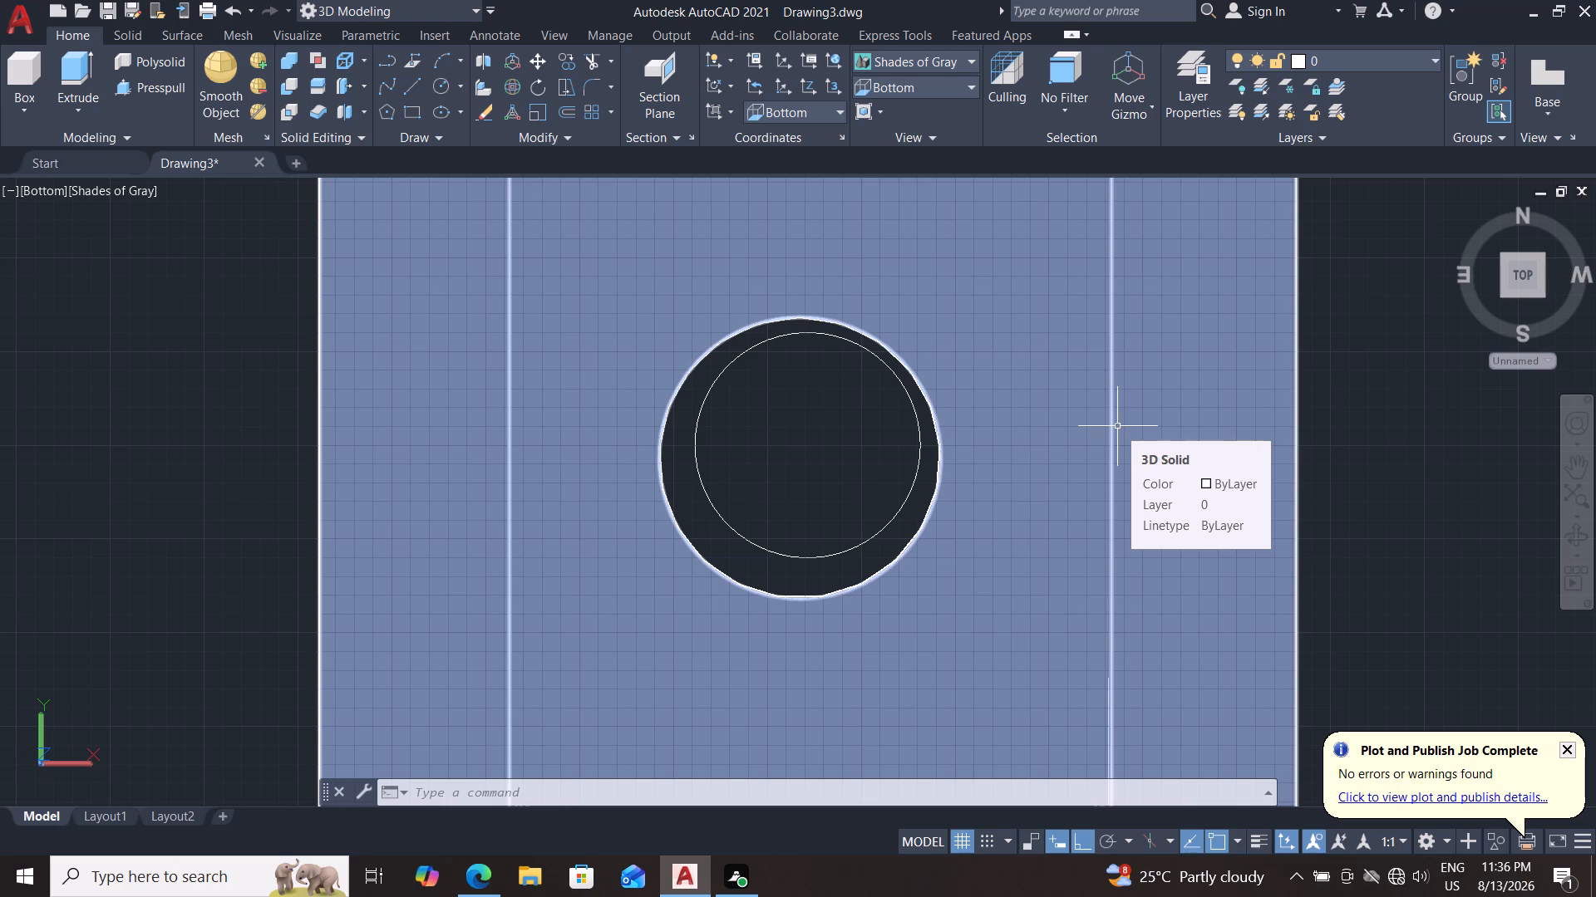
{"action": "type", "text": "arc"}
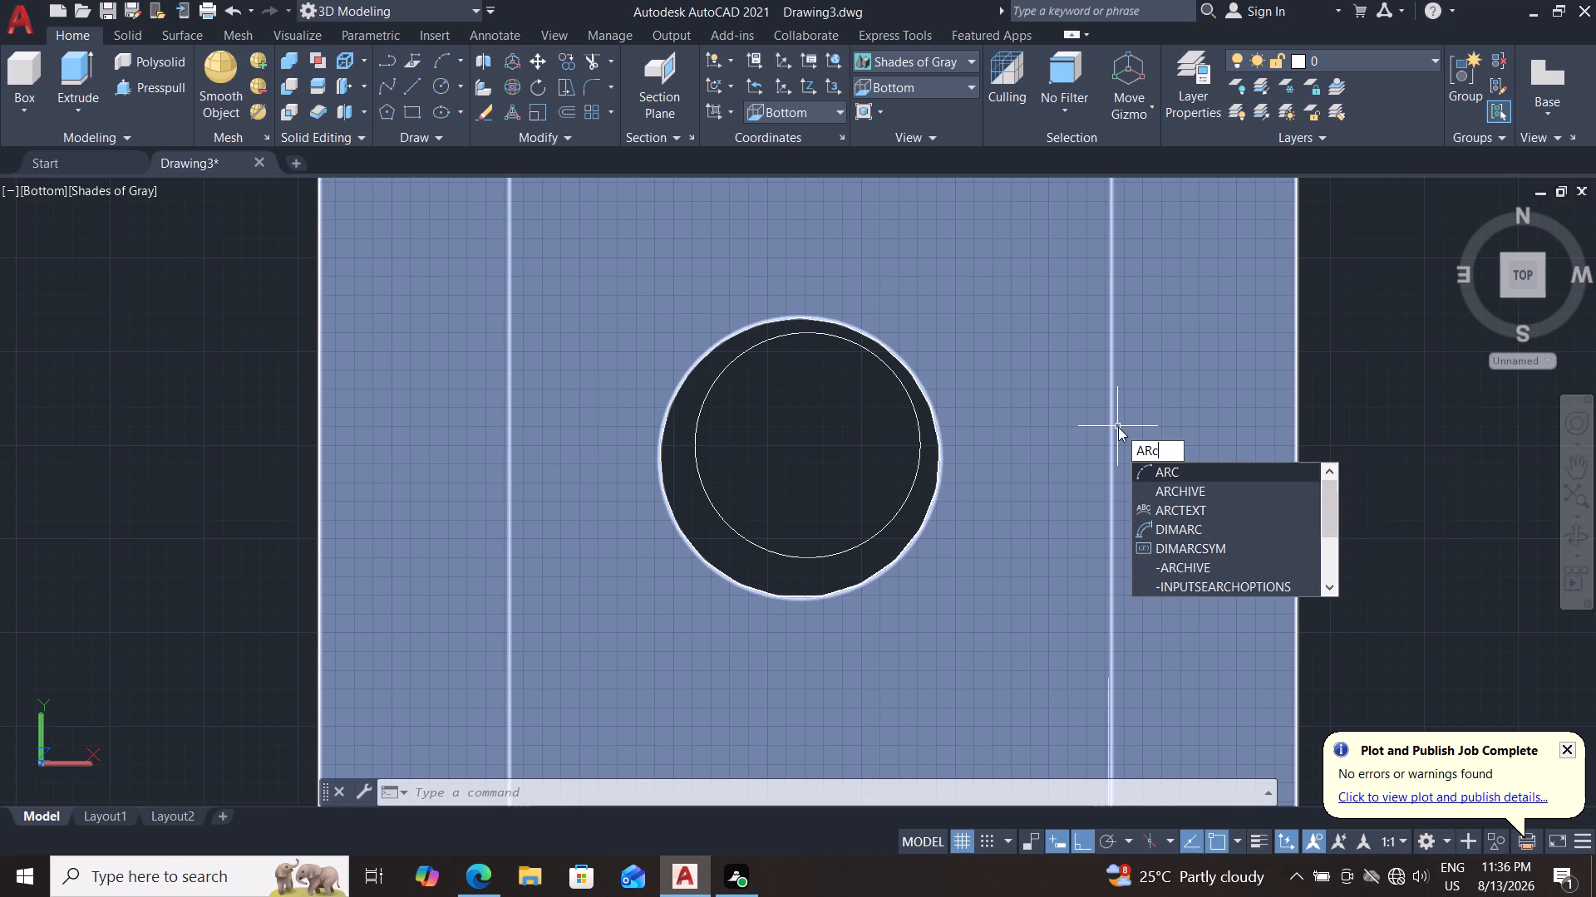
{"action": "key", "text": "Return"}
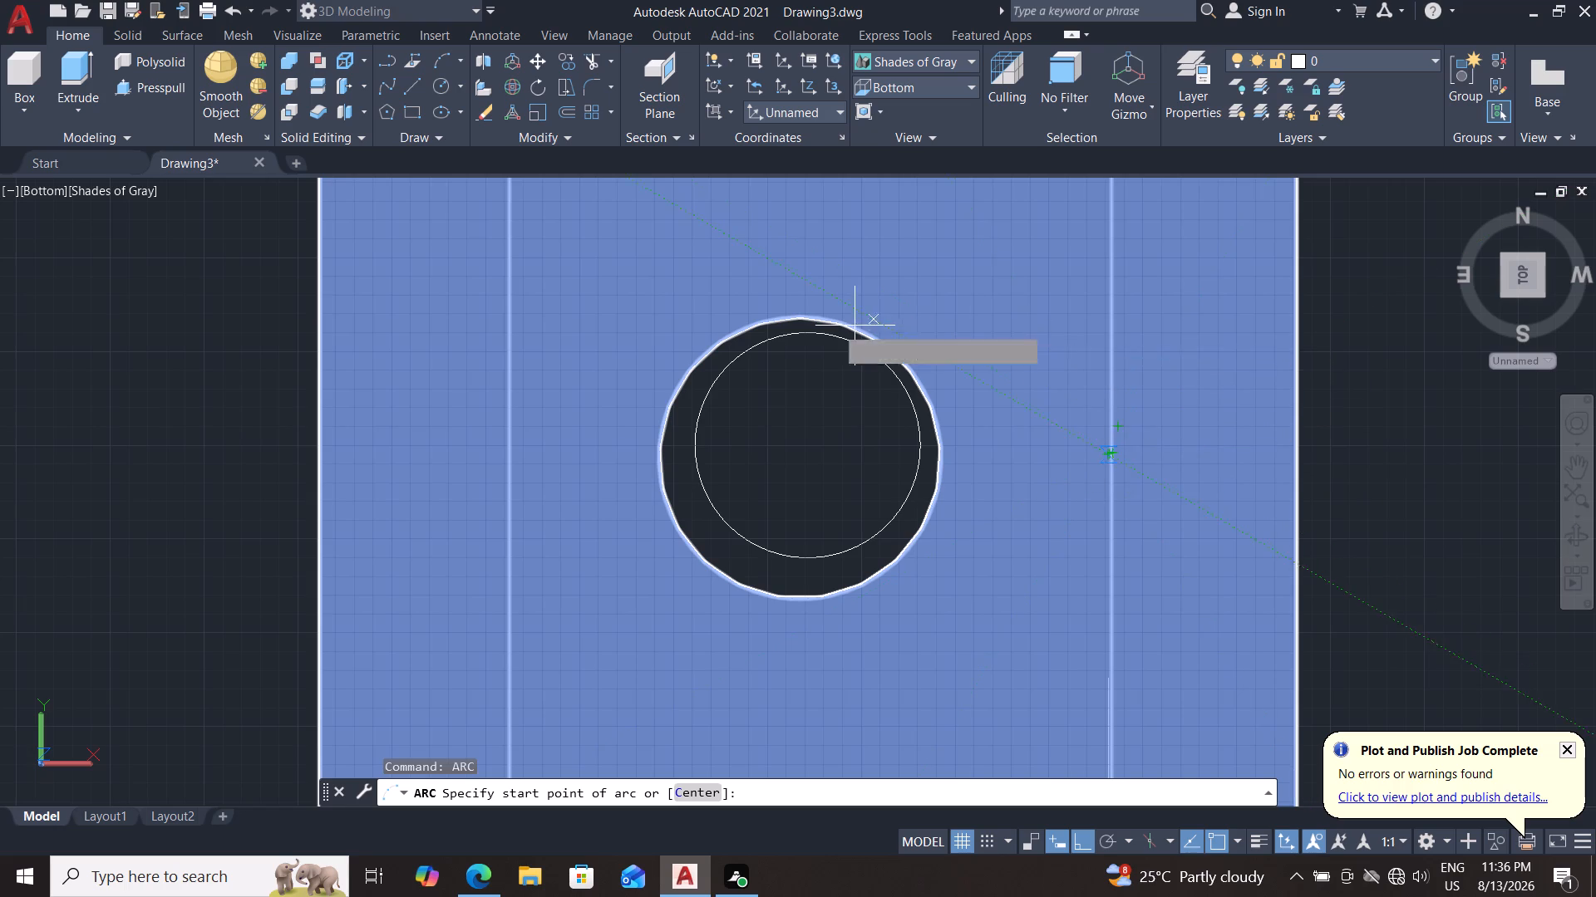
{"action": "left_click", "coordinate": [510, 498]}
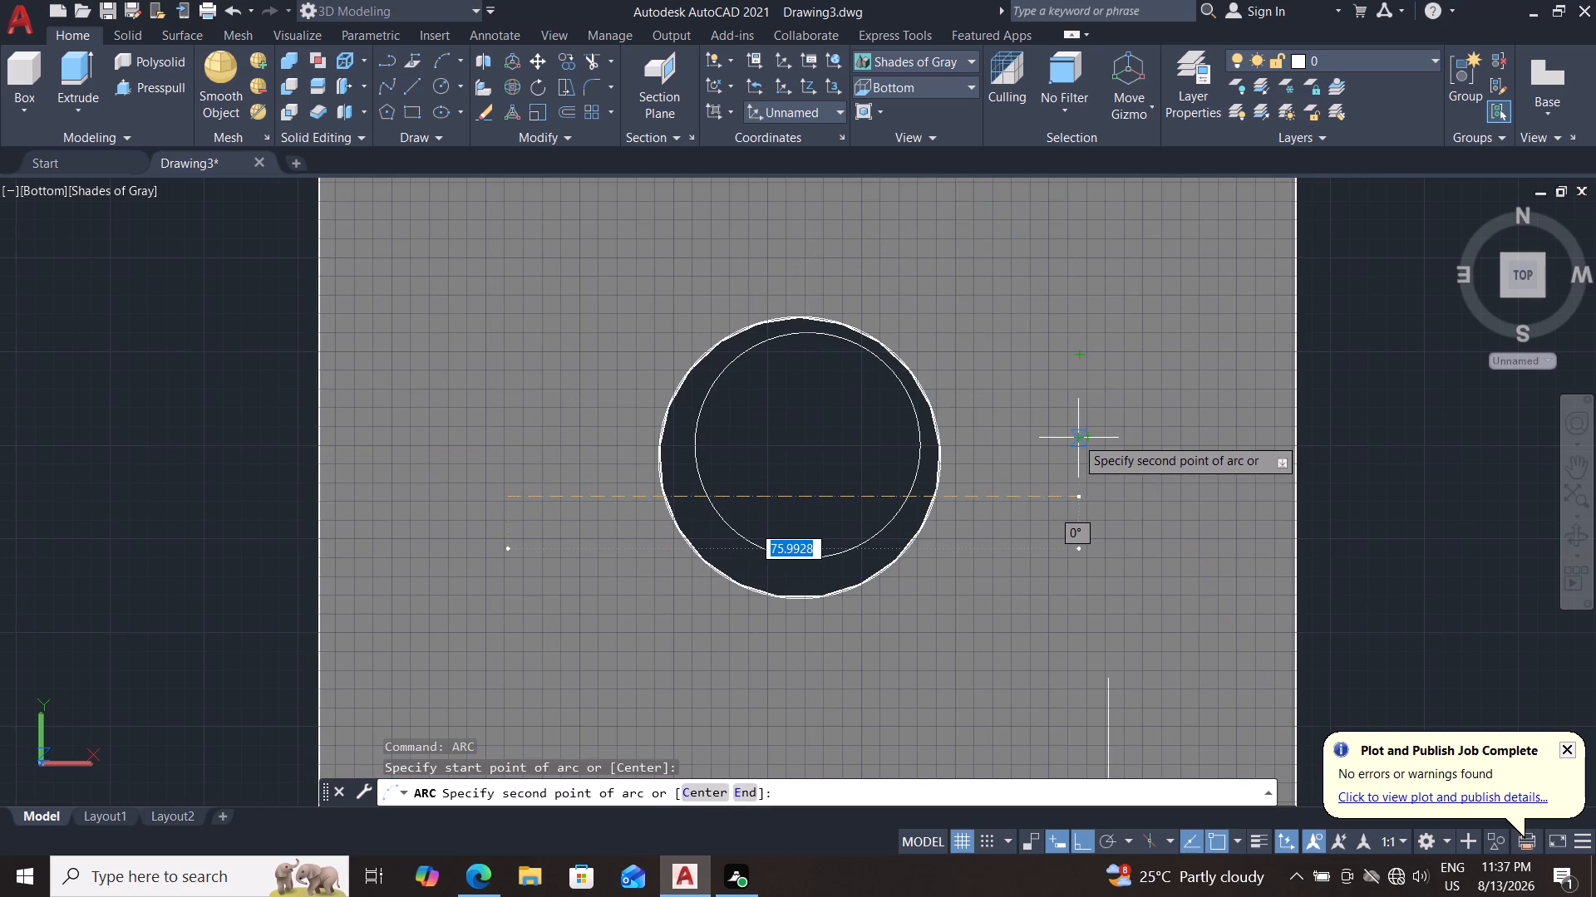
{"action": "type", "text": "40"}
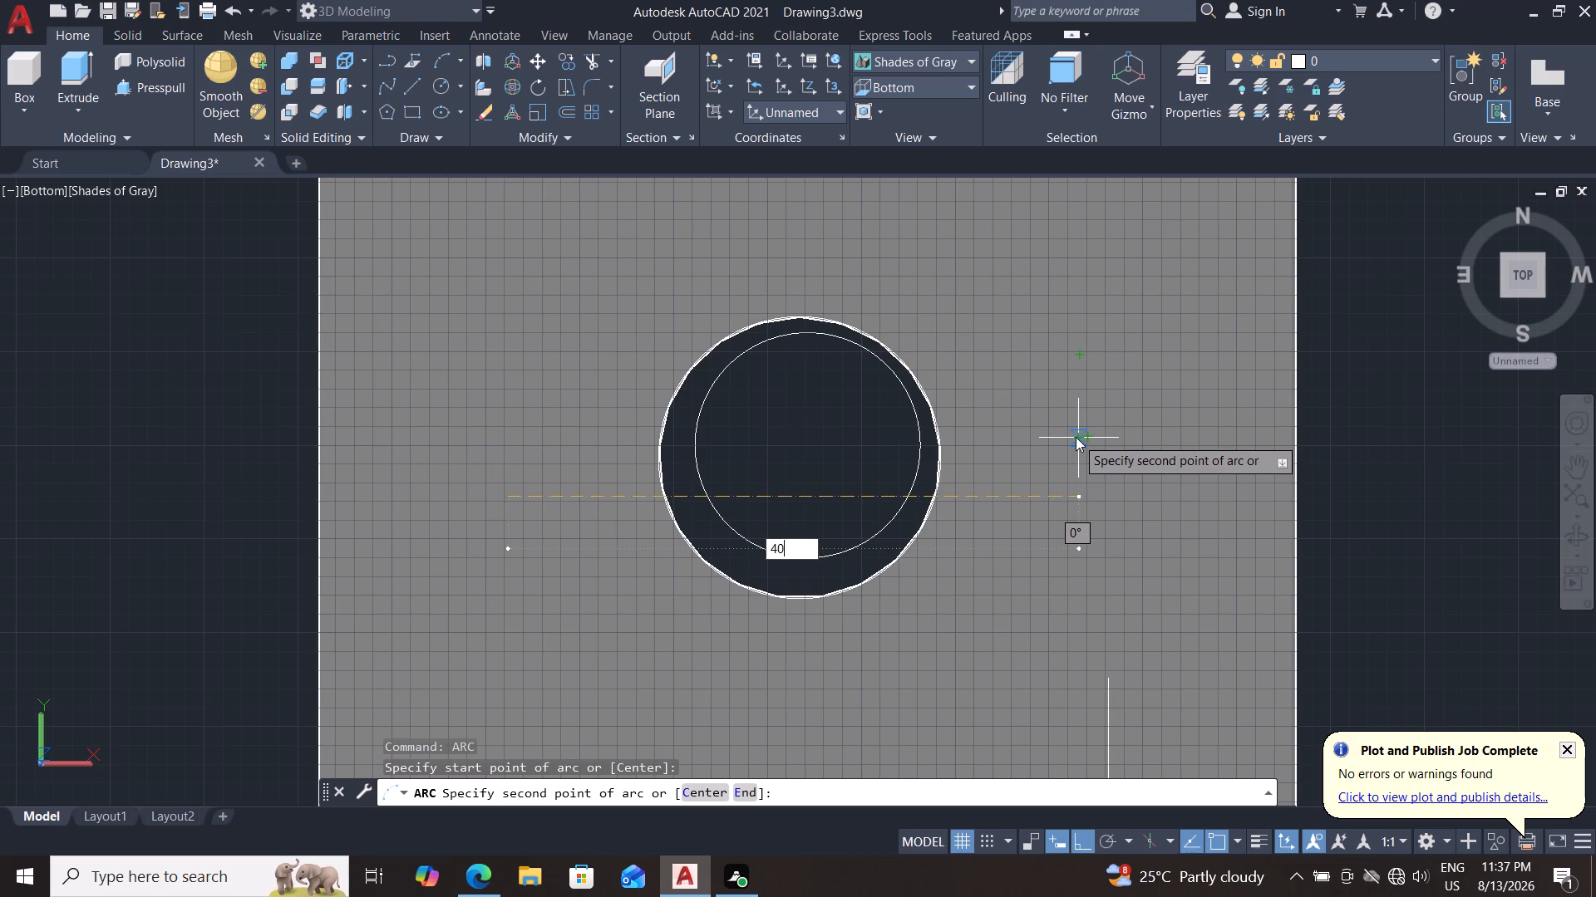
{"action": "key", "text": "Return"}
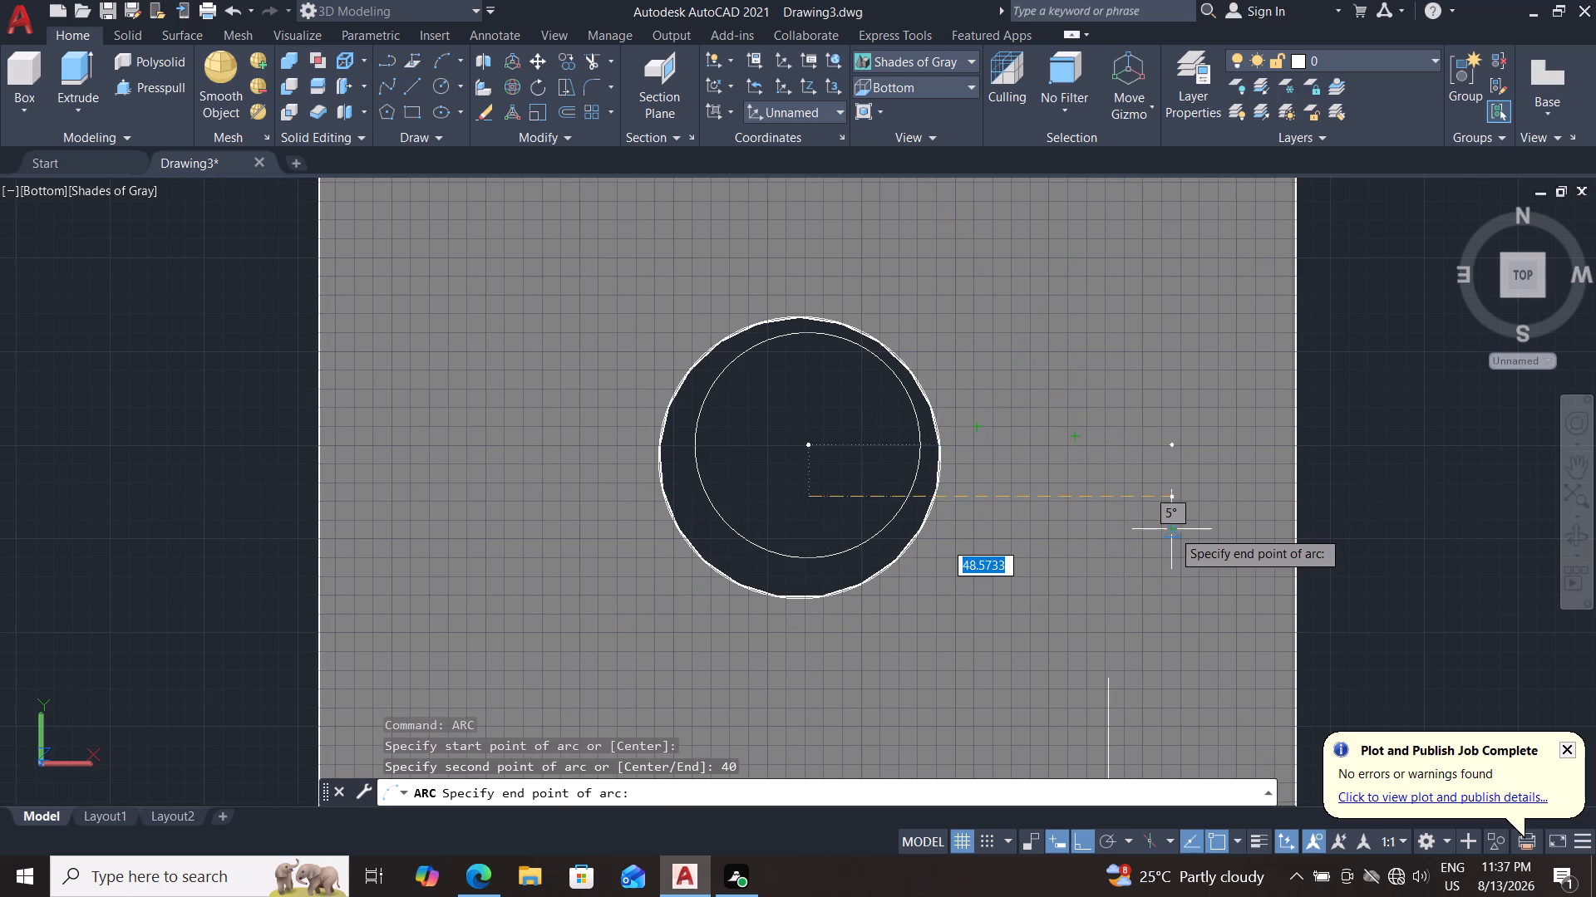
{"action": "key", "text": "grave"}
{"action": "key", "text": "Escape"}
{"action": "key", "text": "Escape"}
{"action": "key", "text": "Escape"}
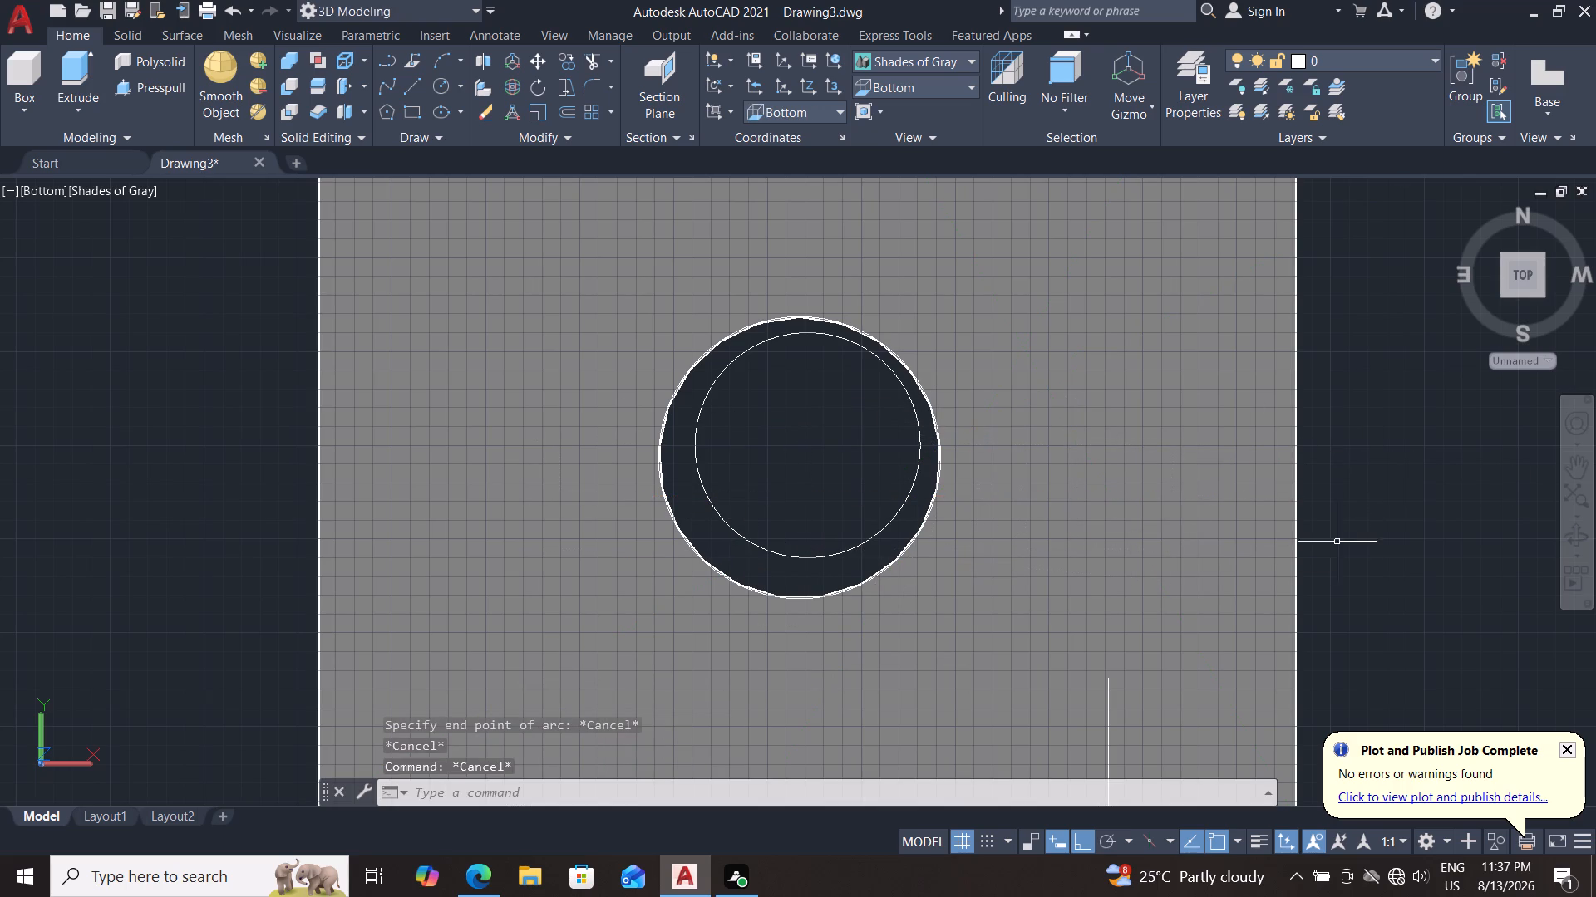
Presspull the low vertical front face at the foot of the sloped block outward over the horizontal plate.
{"action": "middle_click_drag", "start_coordinate": [1417, 527], "coordinate": [1458, 841], "text": "shift"}
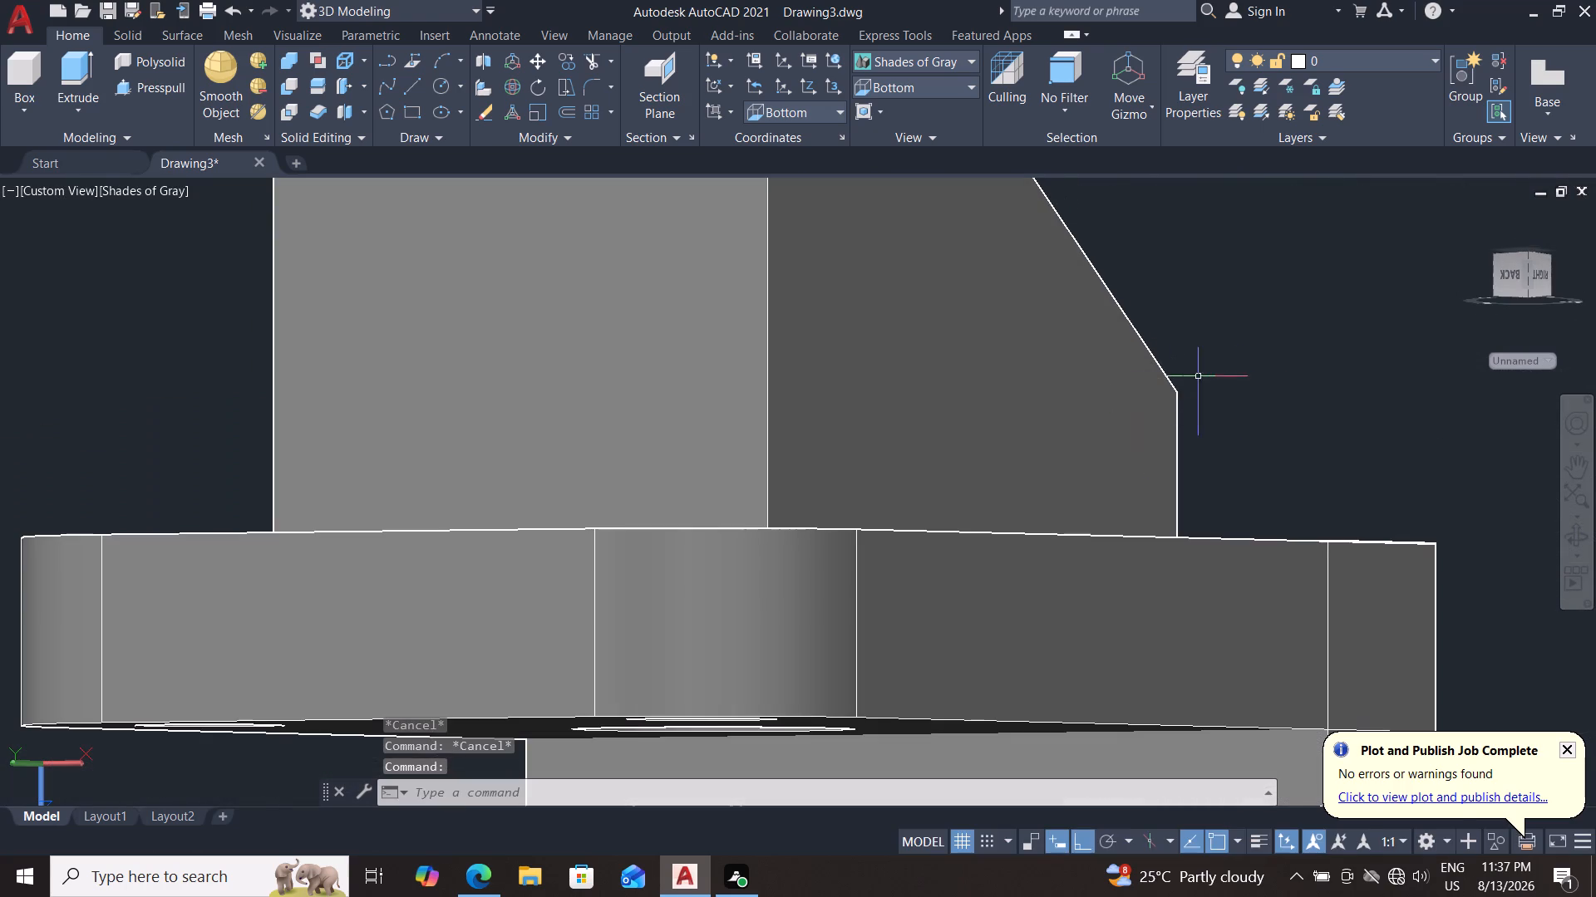
{"action": "middle_click_drag", "start_coordinate": [1348, 416], "coordinate": [1047, 453], "text": "shift"}
{"action": "scroll", "coordinate": [1047, 453], "scroll_direction": "down", "scroll_amount": 5, "text": "shift"}
{"action": "scroll", "coordinate": [1022, 438], "scroll_direction": "up", "scroll_amount": 1, "text": "shift"}
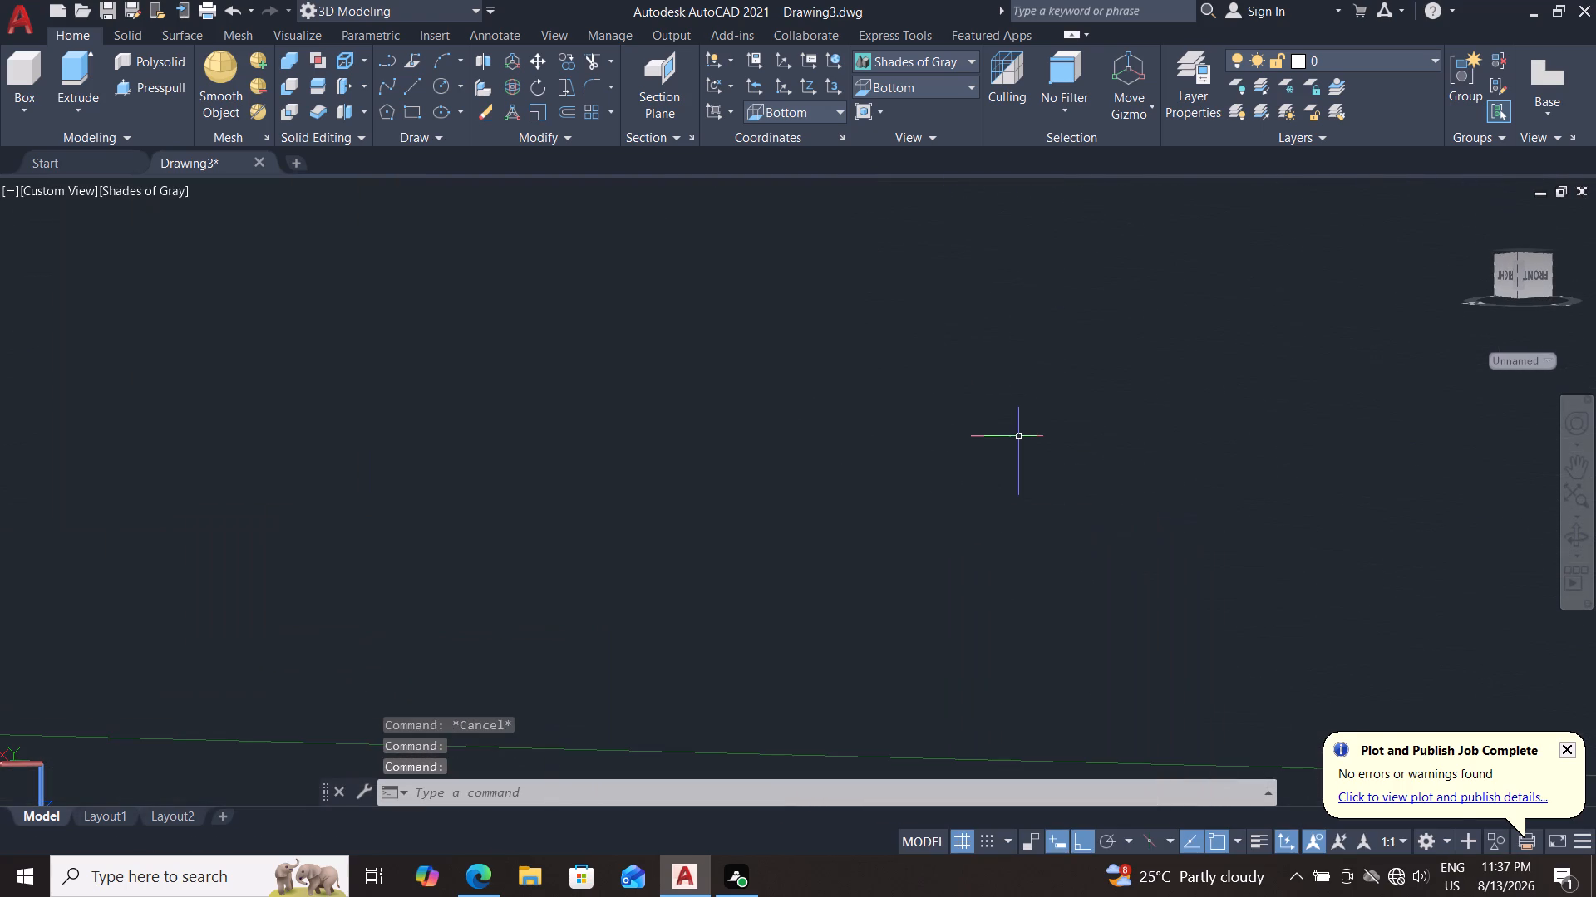
{"action": "scroll", "coordinate": [1017, 436], "scroll_direction": "down", "scroll_amount": 5, "text": "shift"}
{"action": "scroll", "coordinate": [1042, 498], "scroll_direction": "up", "scroll_amount": 3}
{"action": "scroll", "coordinate": [1041, 509], "scroll_direction": "down", "scroll_amount": 8}
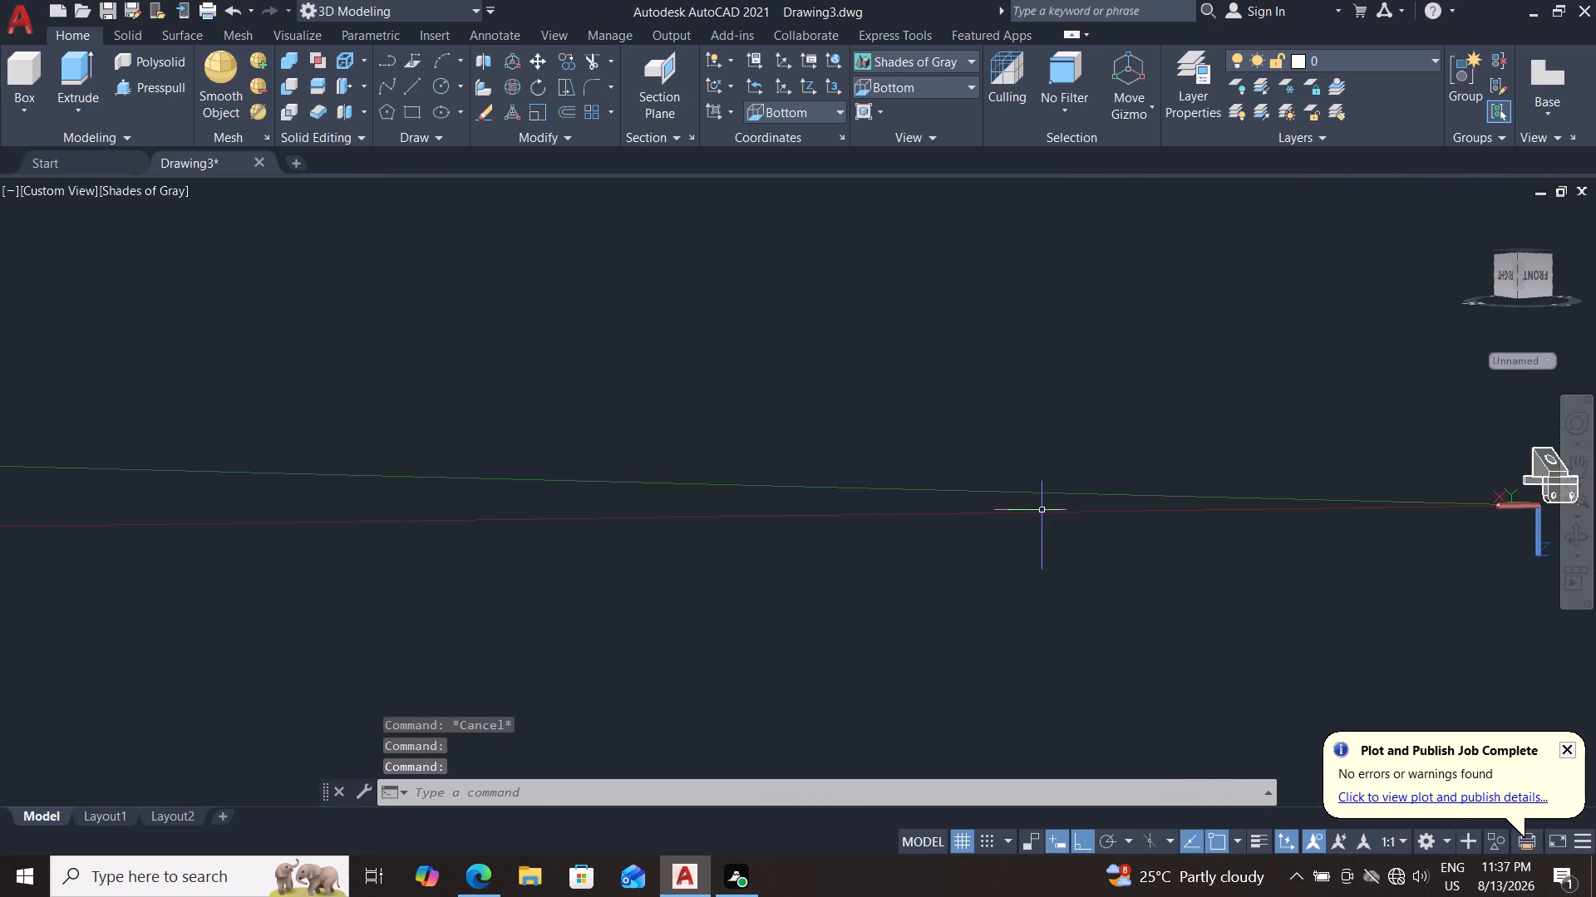
{"action": "scroll", "coordinate": [1042, 513], "scroll_direction": "down", "scroll_amount": 4}
{"action": "scroll", "coordinate": [1090, 517], "scroll_direction": "up", "scroll_amount": 10}
{"action": "middle_click_drag", "start_coordinate": [1165, 442], "coordinate": [284, 680]}
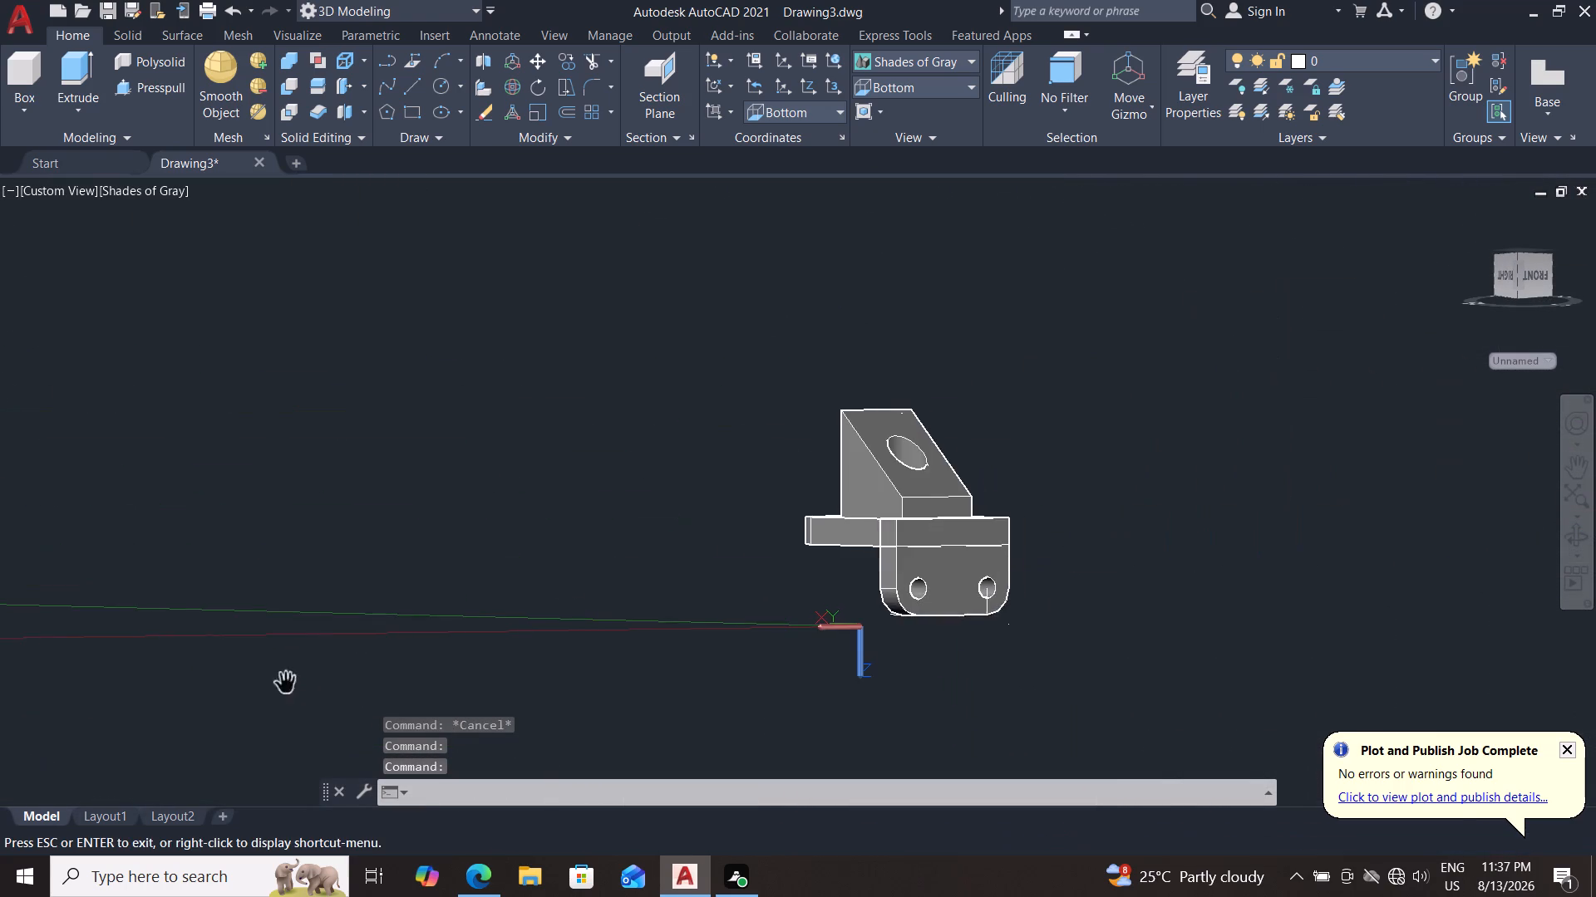
{"action": "scroll", "coordinate": [1049, 538], "scroll_direction": "up", "scroll_amount": 3}
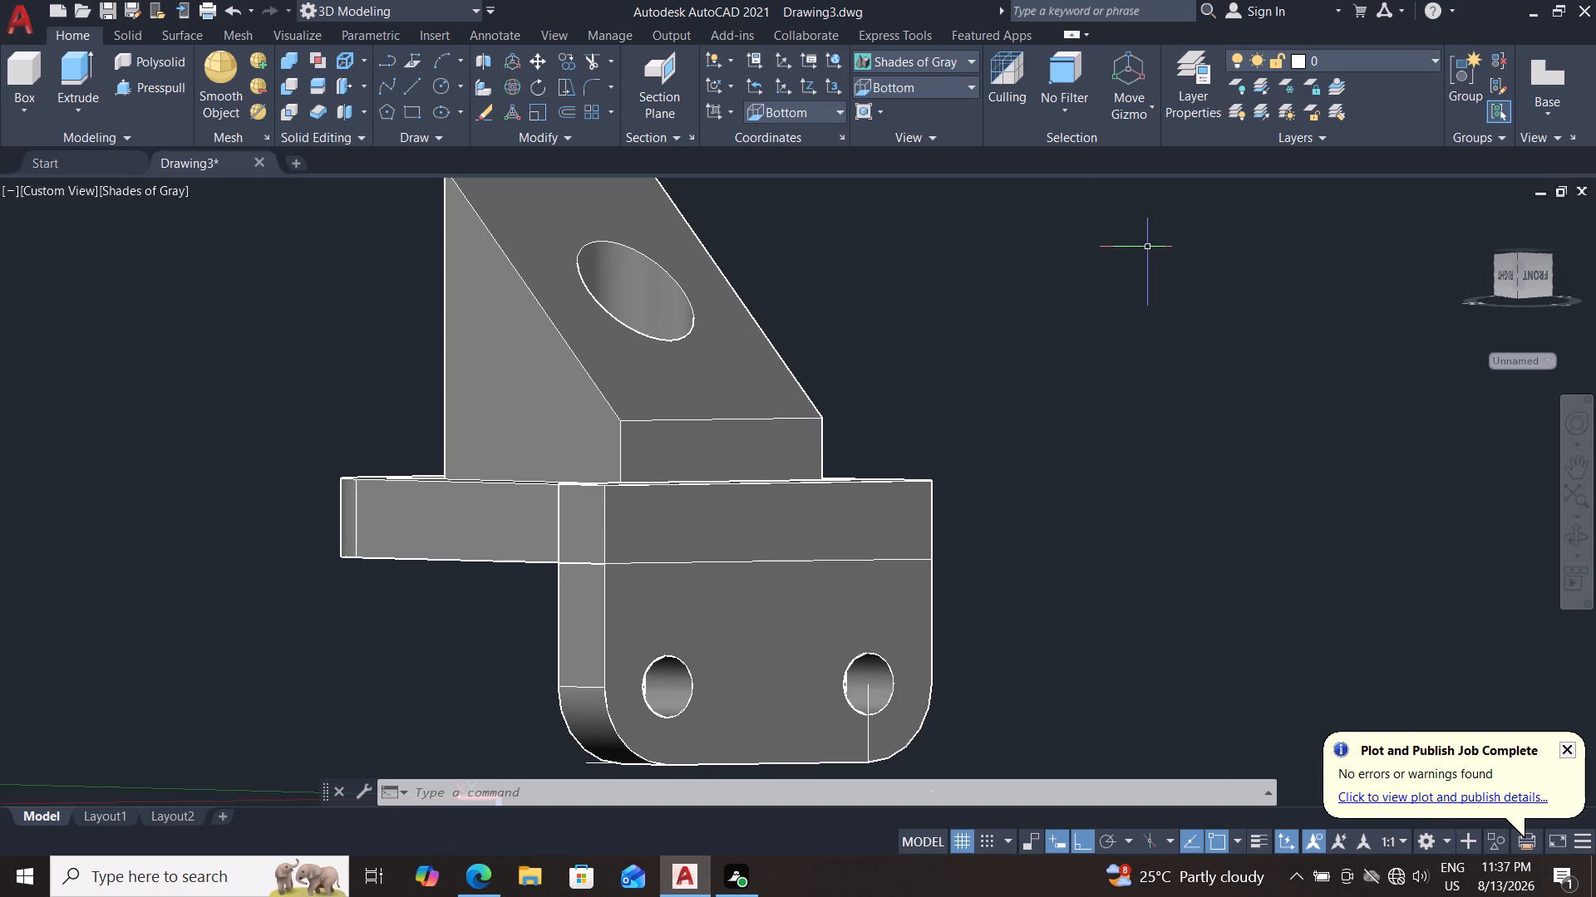
{"action": "middle_click_drag", "start_coordinate": [1054, 273], "coordinate": [1005, 405]}
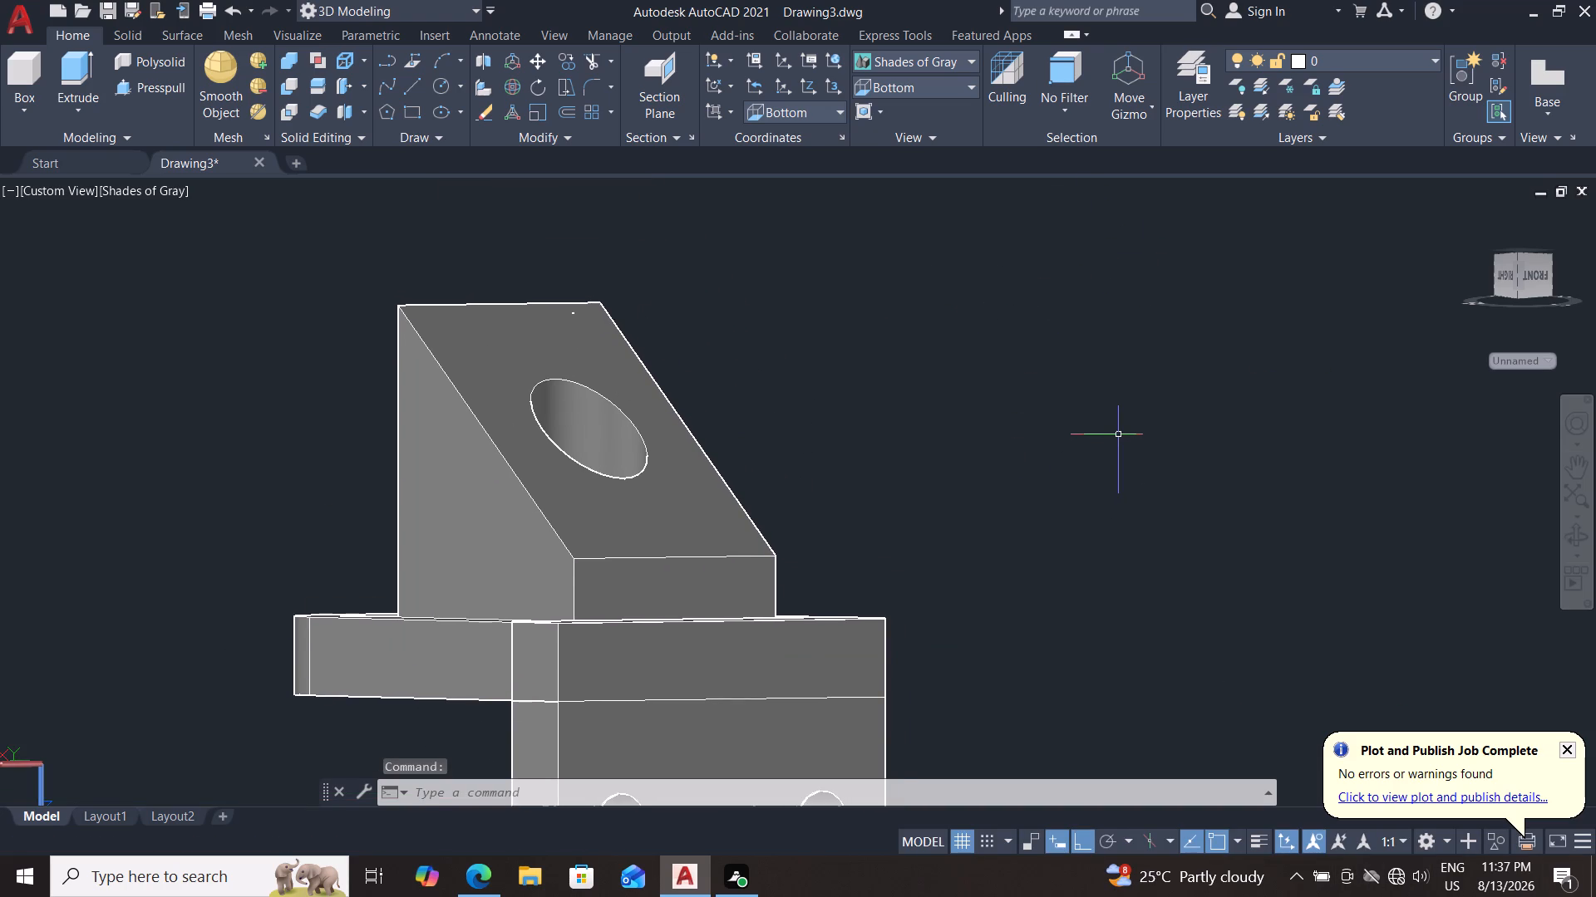
{"action": "middle_click_drag", "start_coordinate": [991, 513], "coordinate": [1005, 583], "text": "shift"}
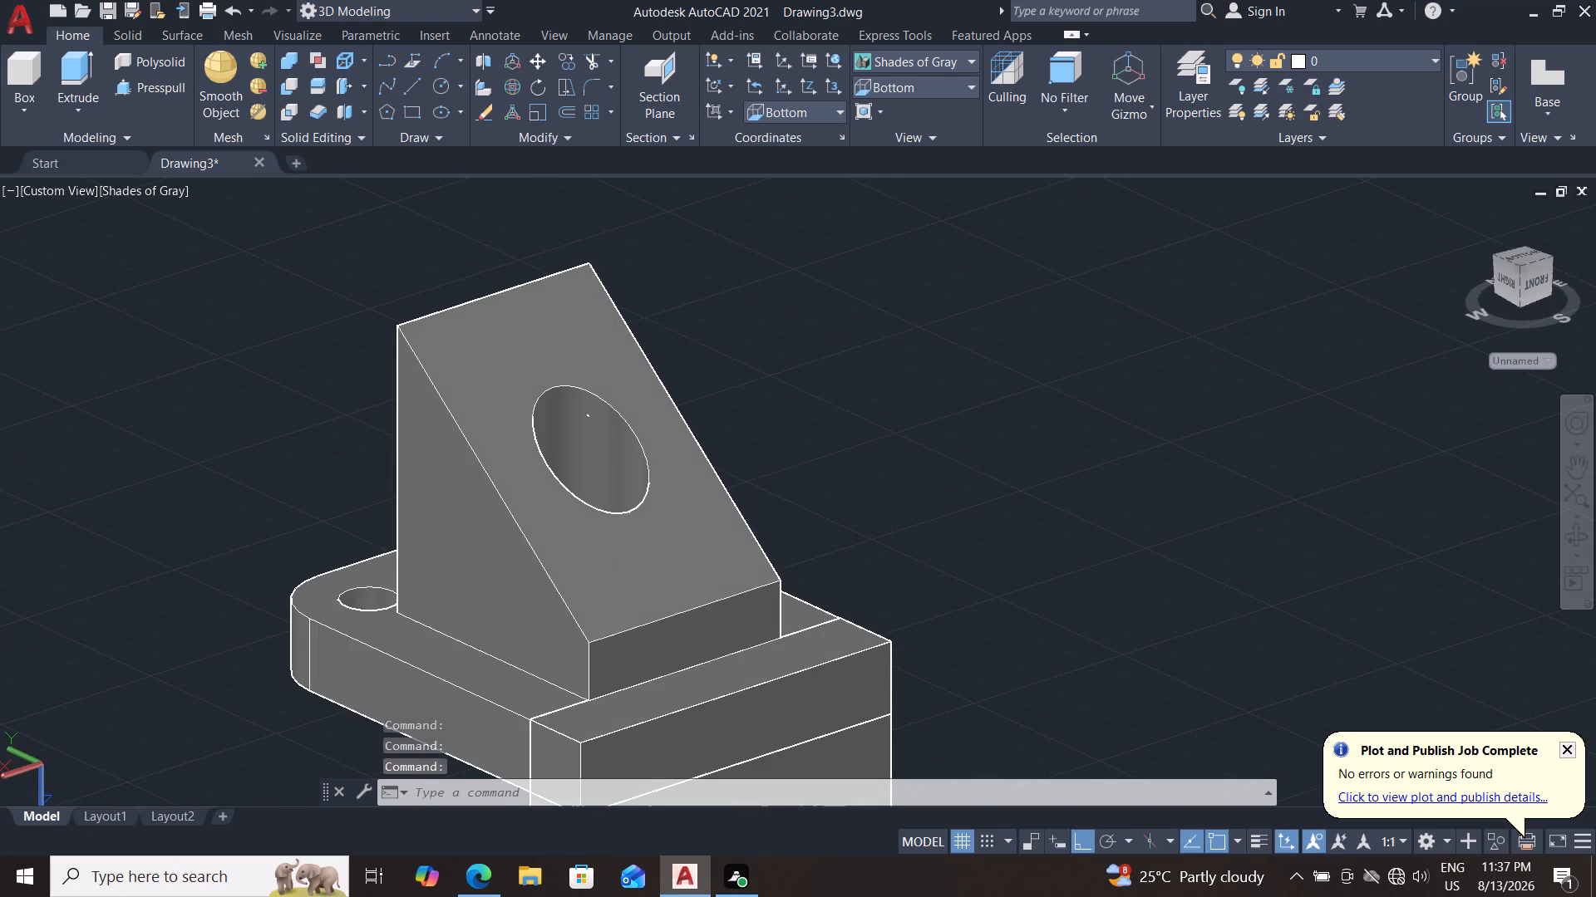
{"action": "left_click", "coordinate": [154, 79]}
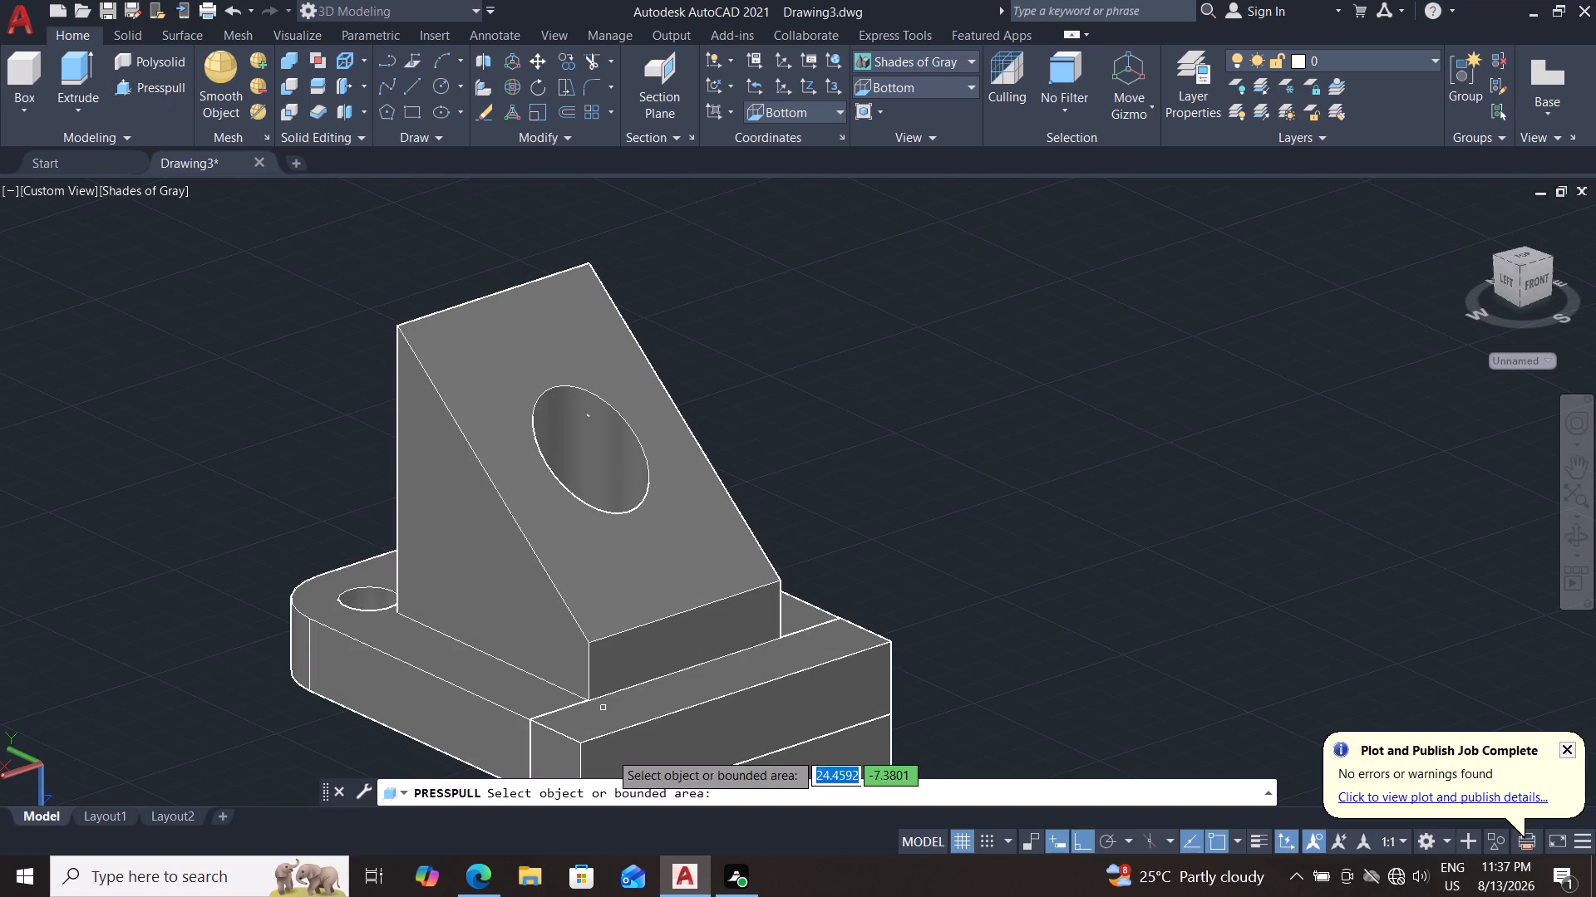
{"action": "left_click", "coordinate": [664, 632]}
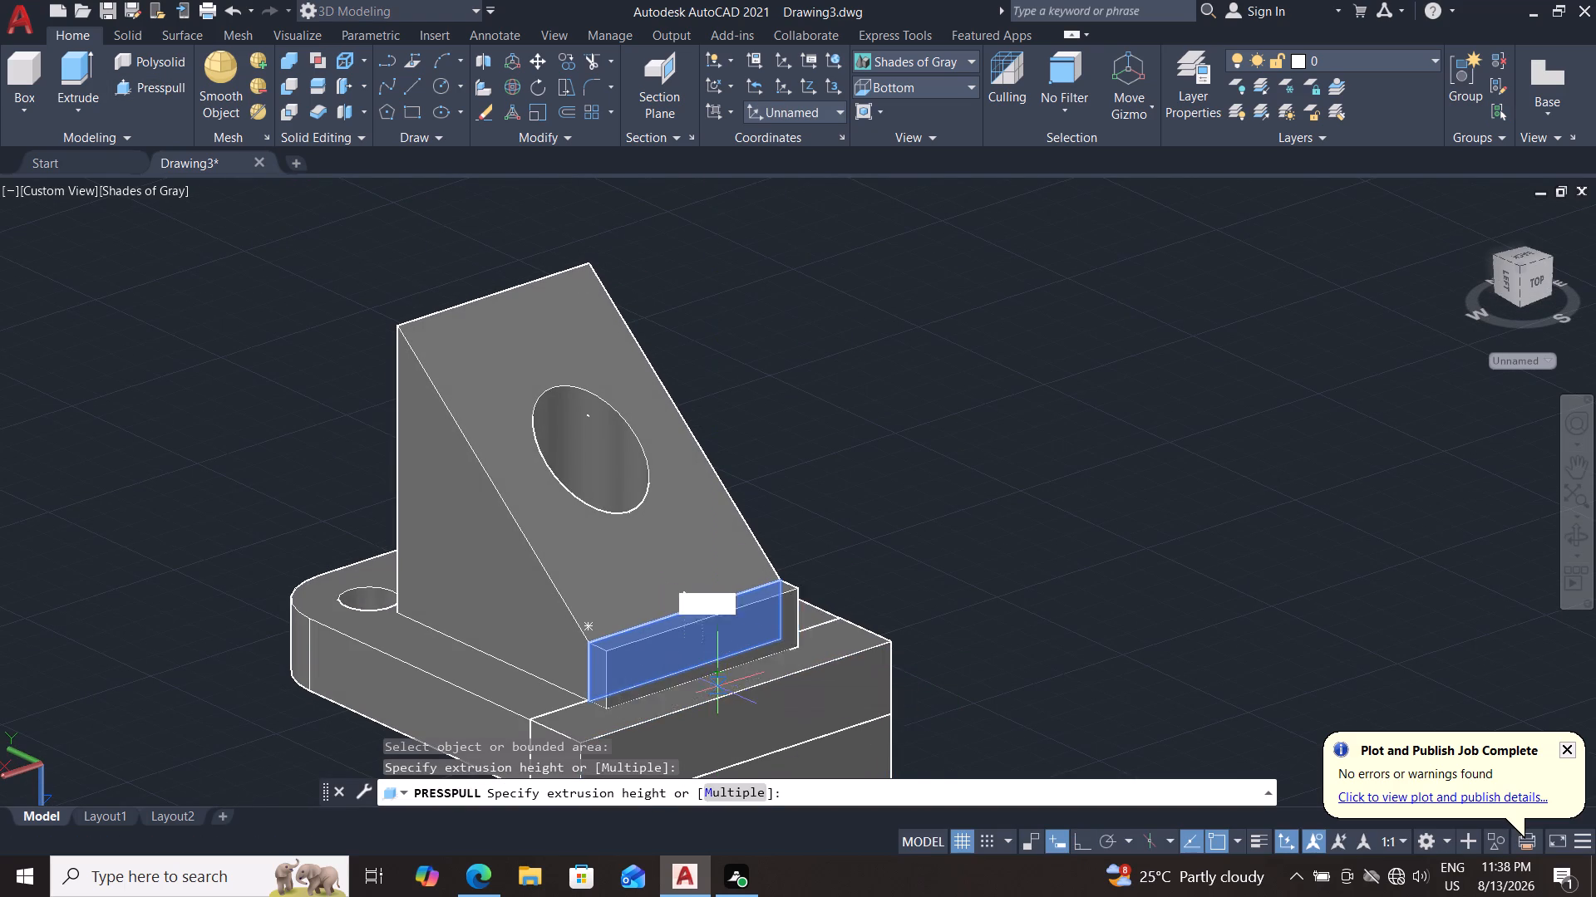
{"action": "left_click", "coordinate": [722, 707]}
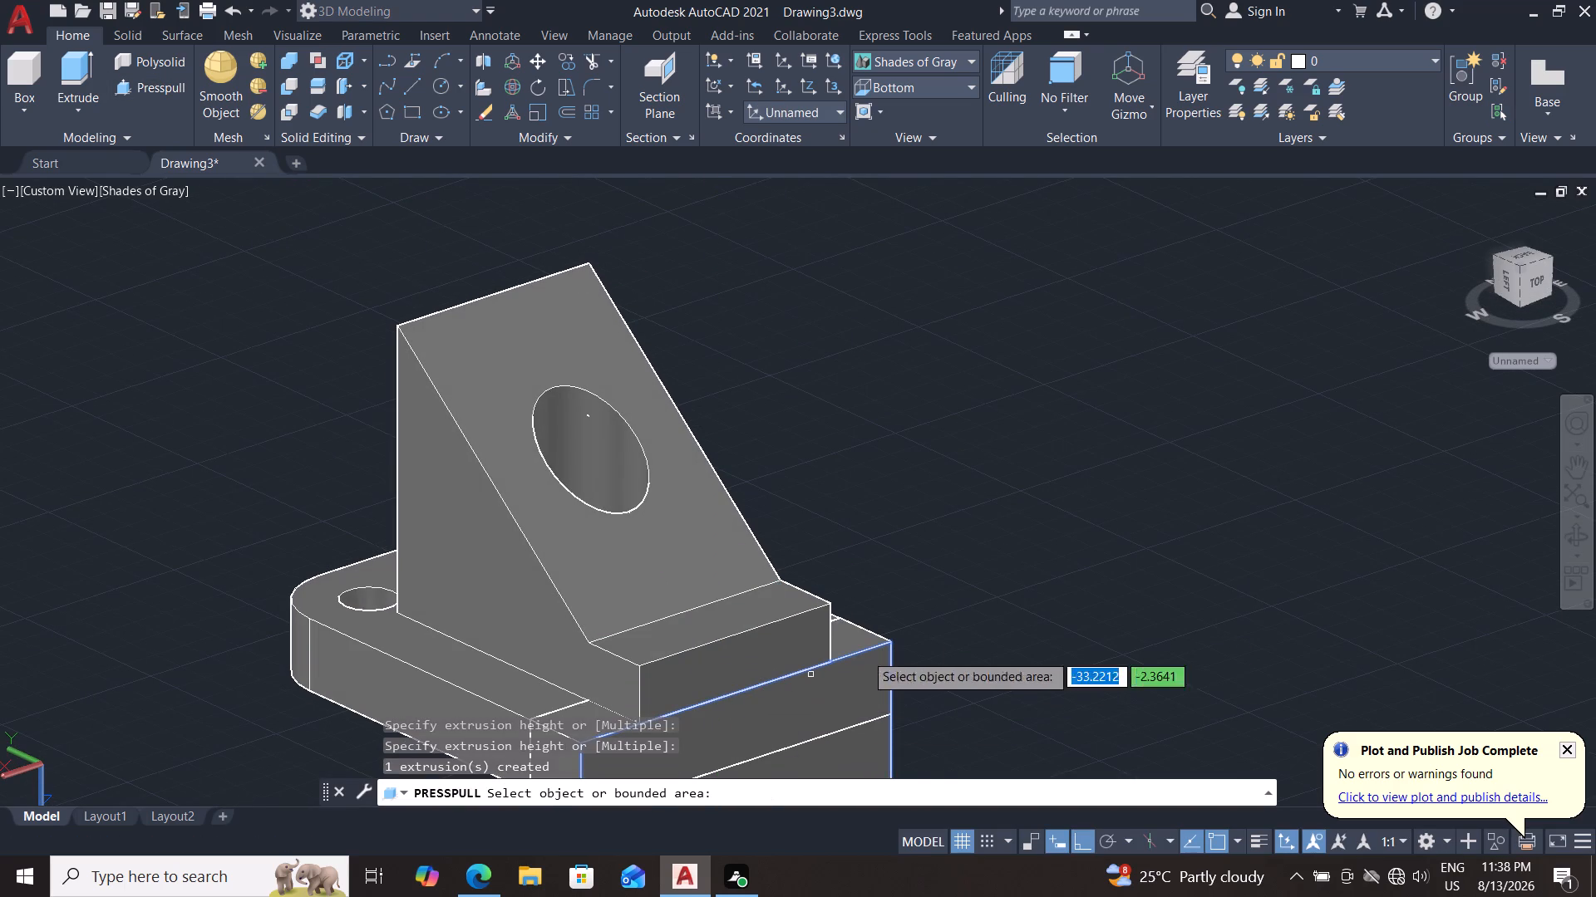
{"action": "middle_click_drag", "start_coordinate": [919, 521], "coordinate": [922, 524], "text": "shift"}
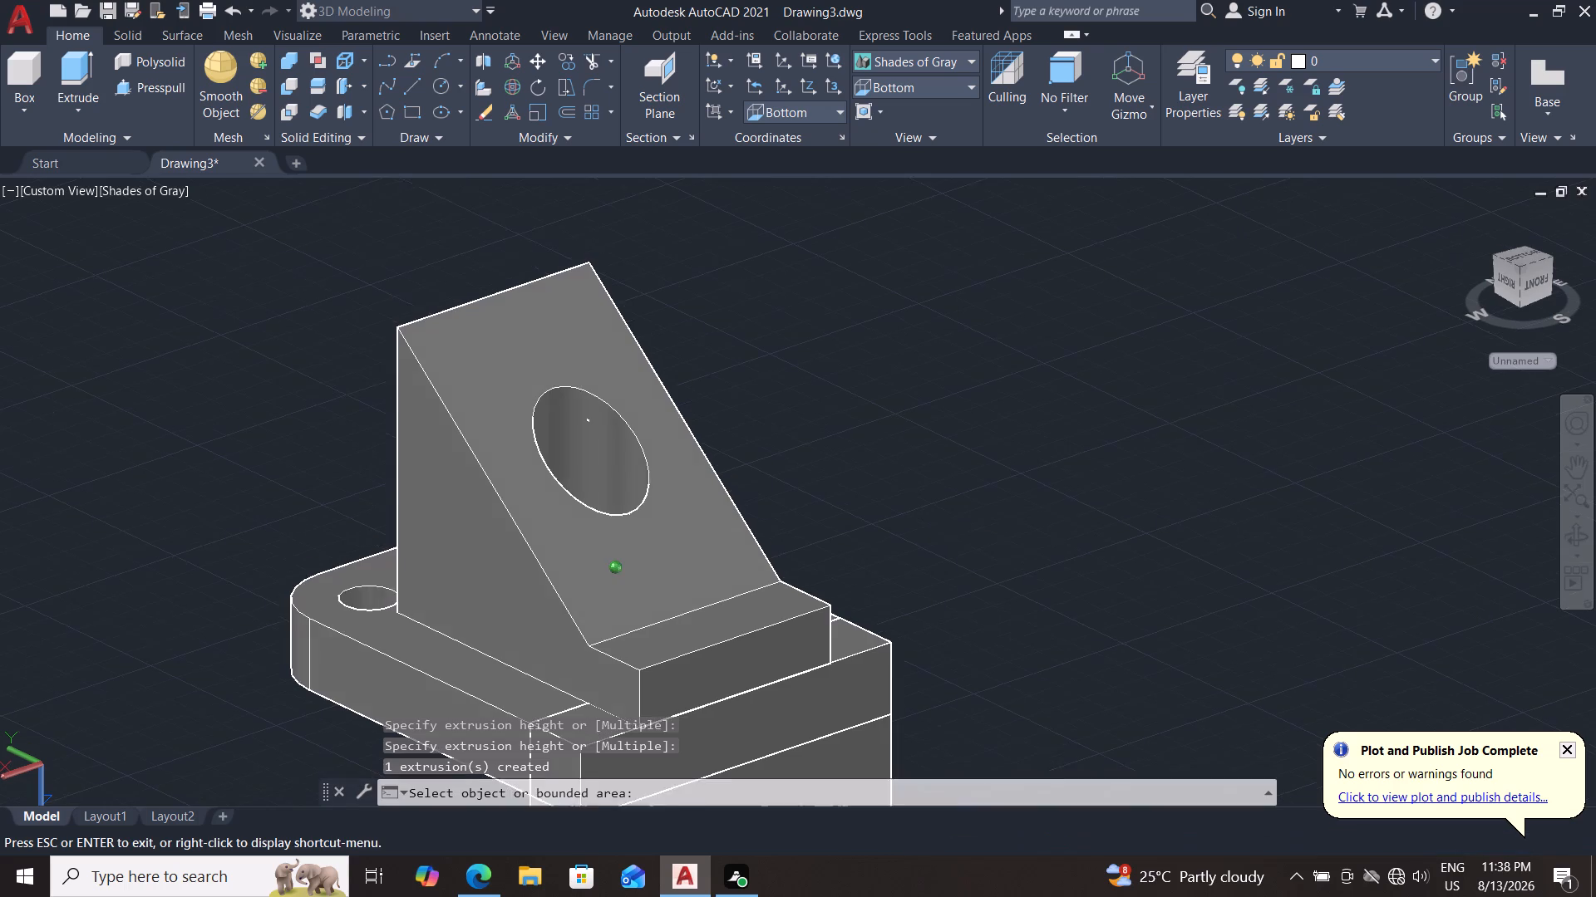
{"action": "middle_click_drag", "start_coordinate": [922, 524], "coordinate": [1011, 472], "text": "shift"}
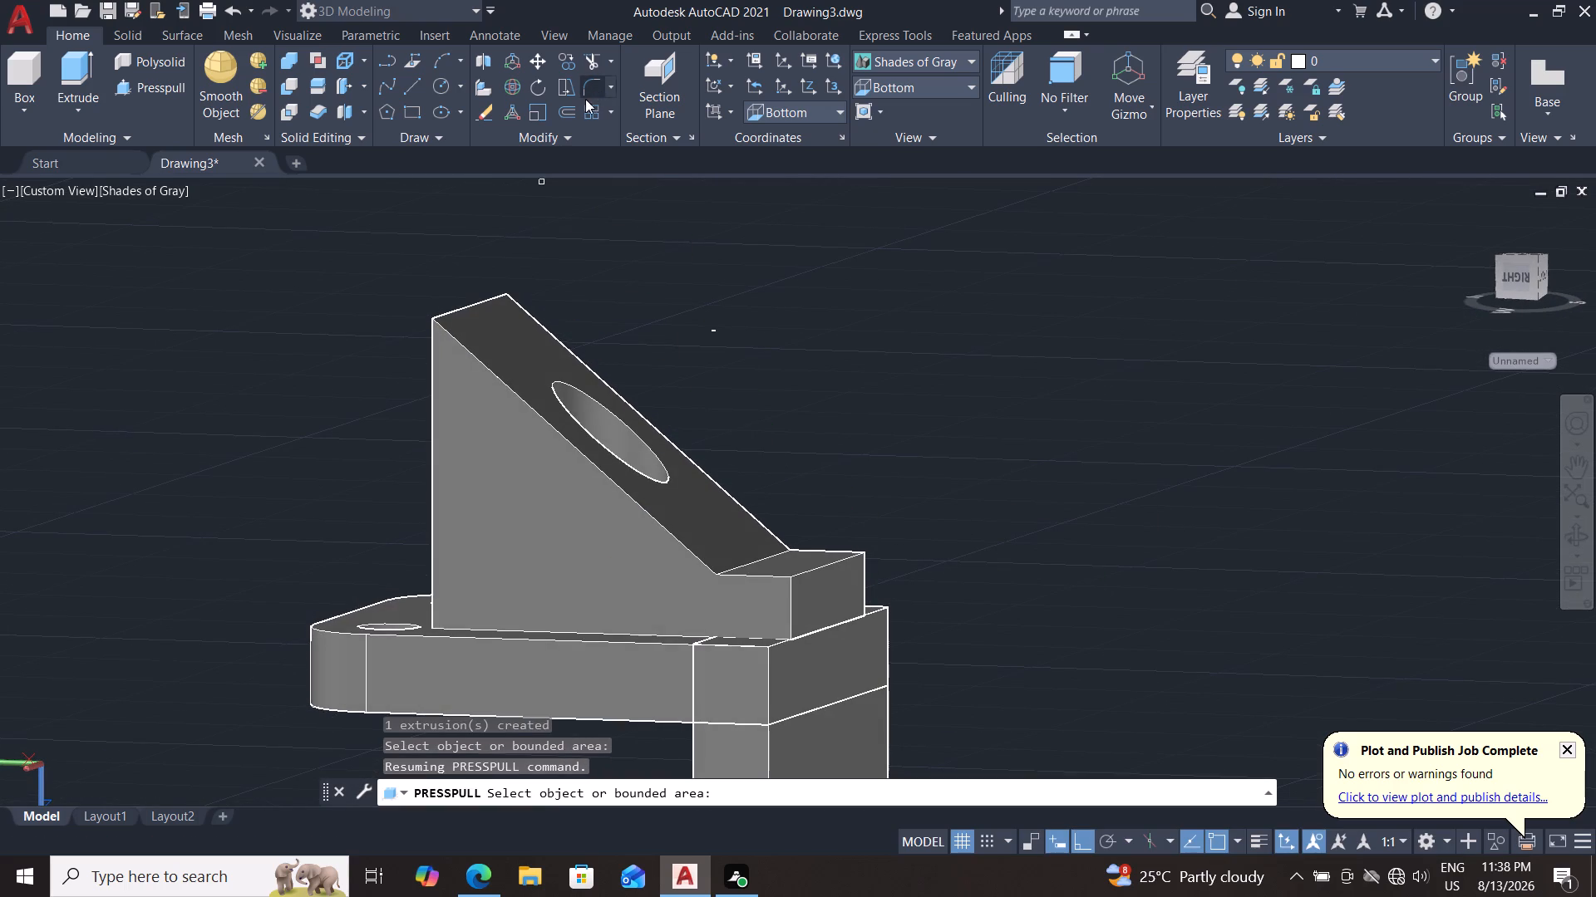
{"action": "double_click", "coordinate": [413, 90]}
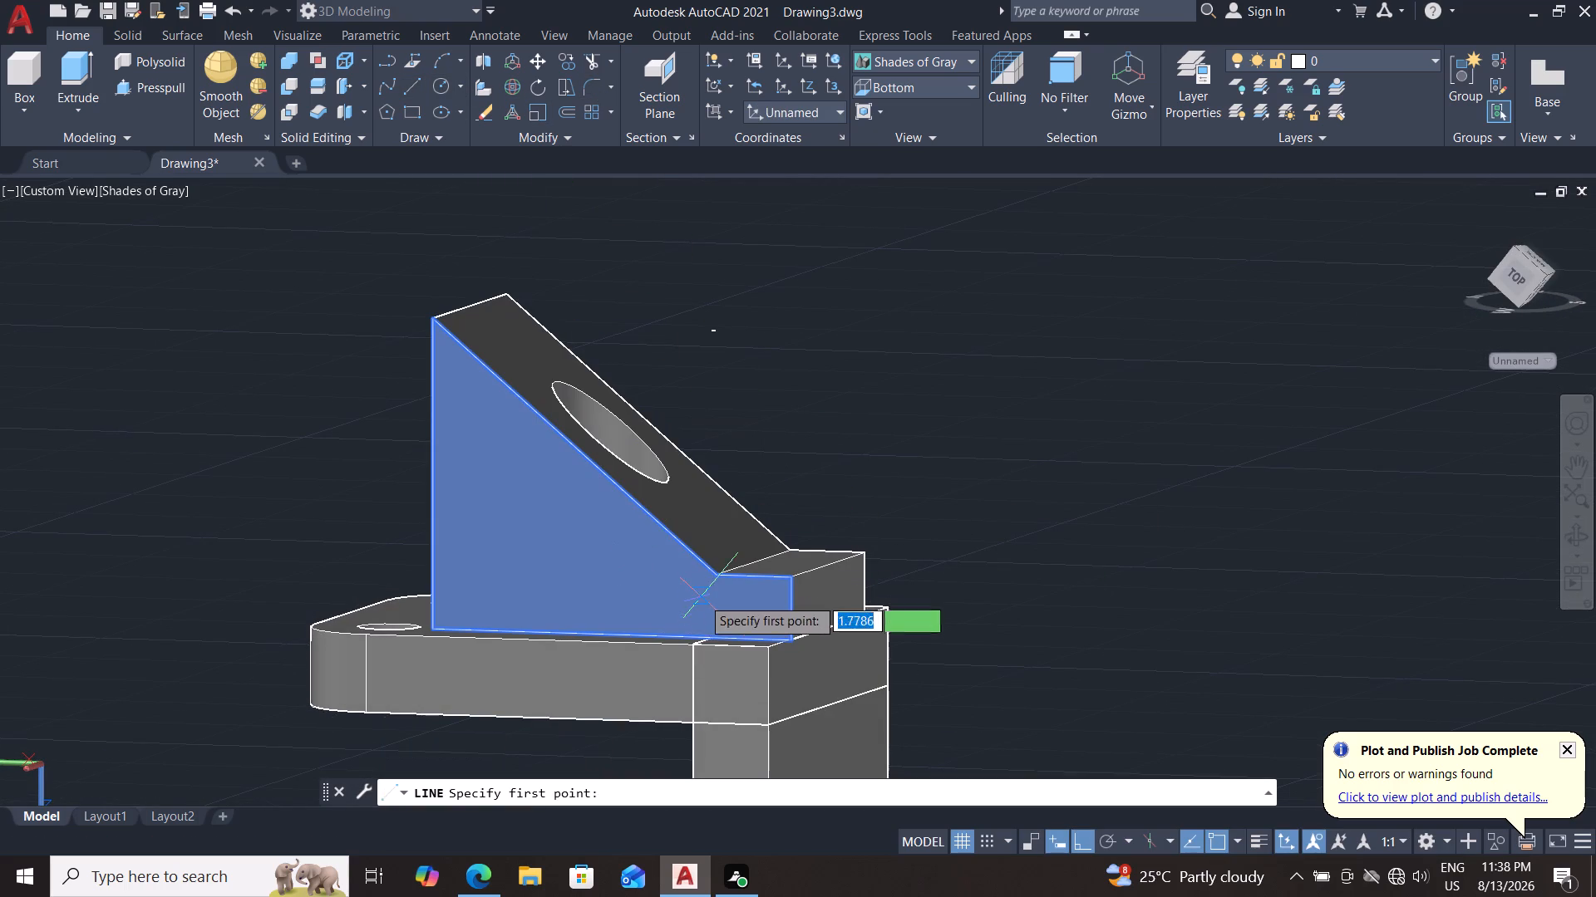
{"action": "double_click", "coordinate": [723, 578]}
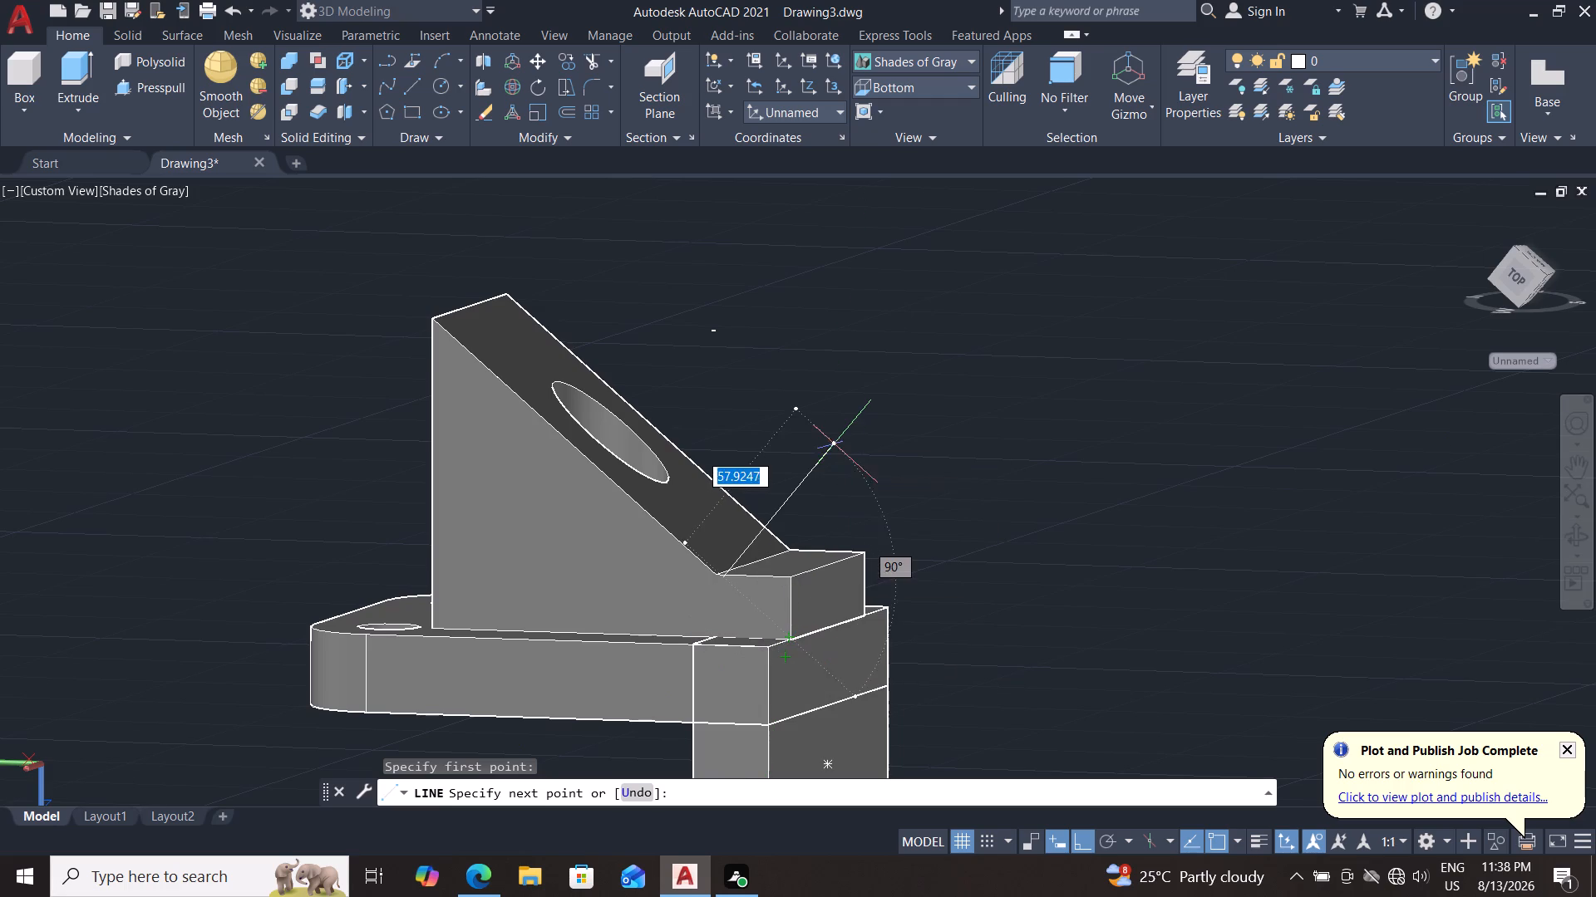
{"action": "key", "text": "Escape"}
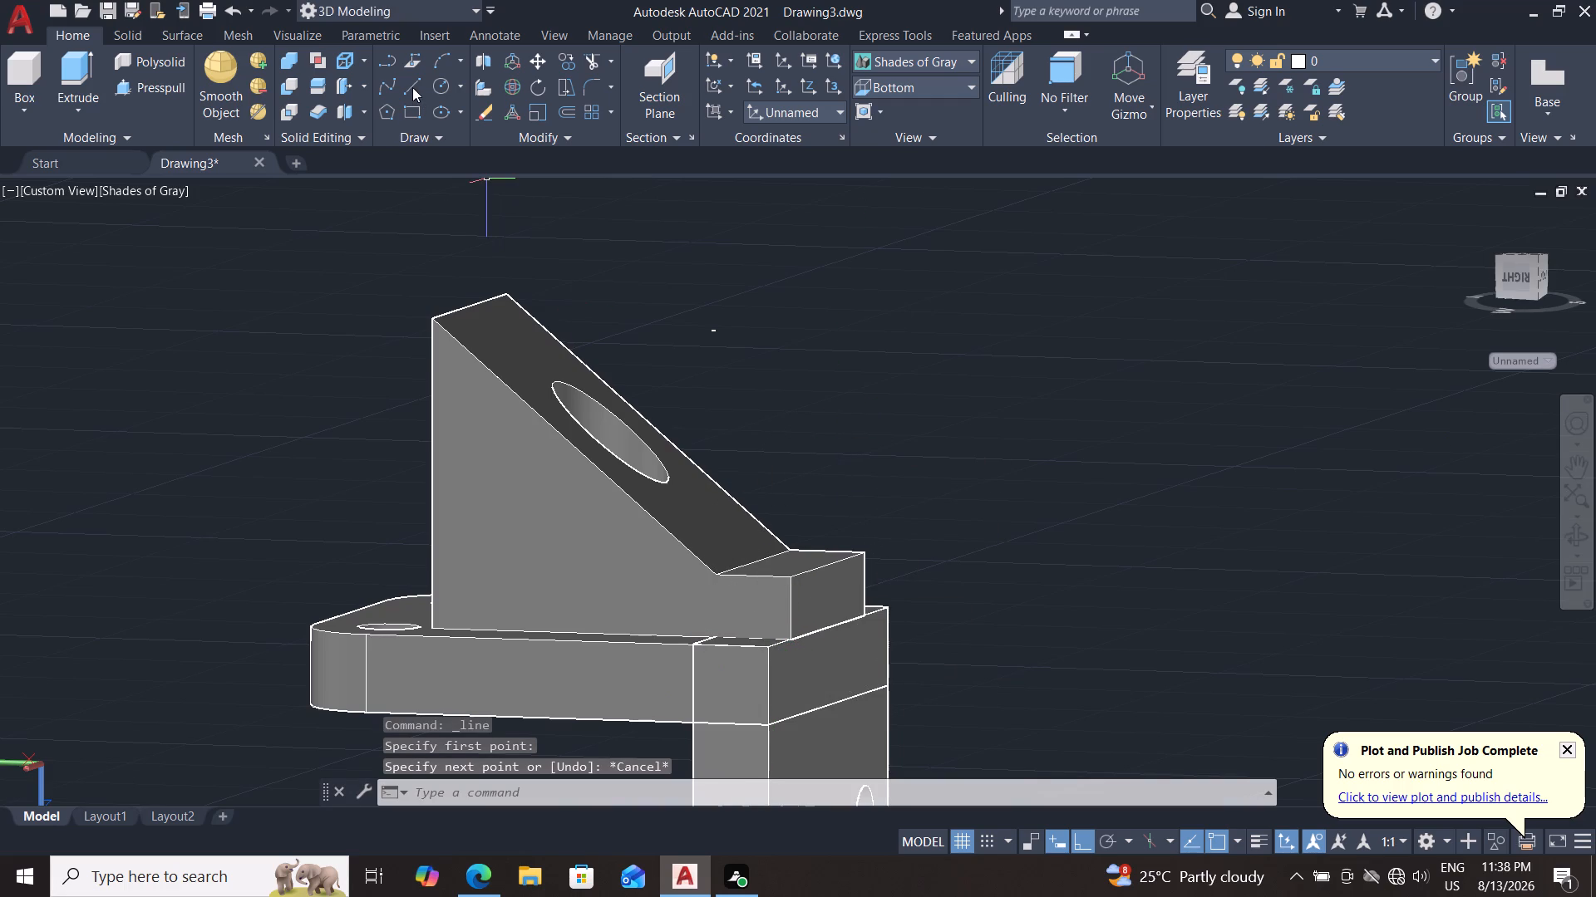
Draw a line triangle on the extension's side face, from the slope's lower corner to the bottom outer corner, top outer corner and back.
{"action": "left_click", "coordinate": [412, 87]}
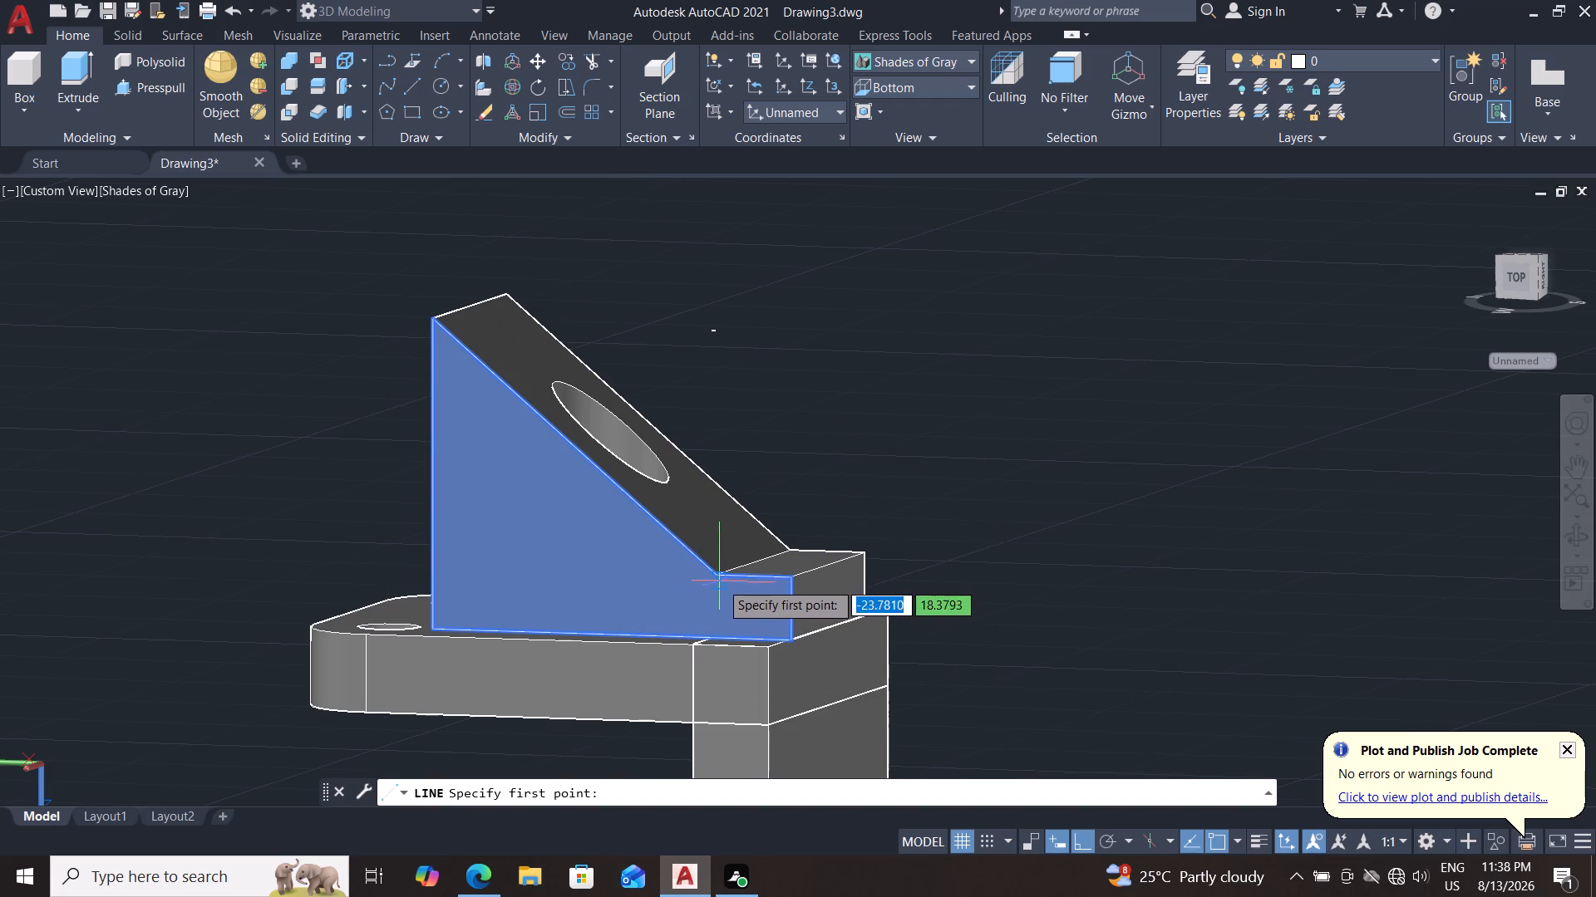
{"action": "triple_click", "coordinate": [719, 571]}
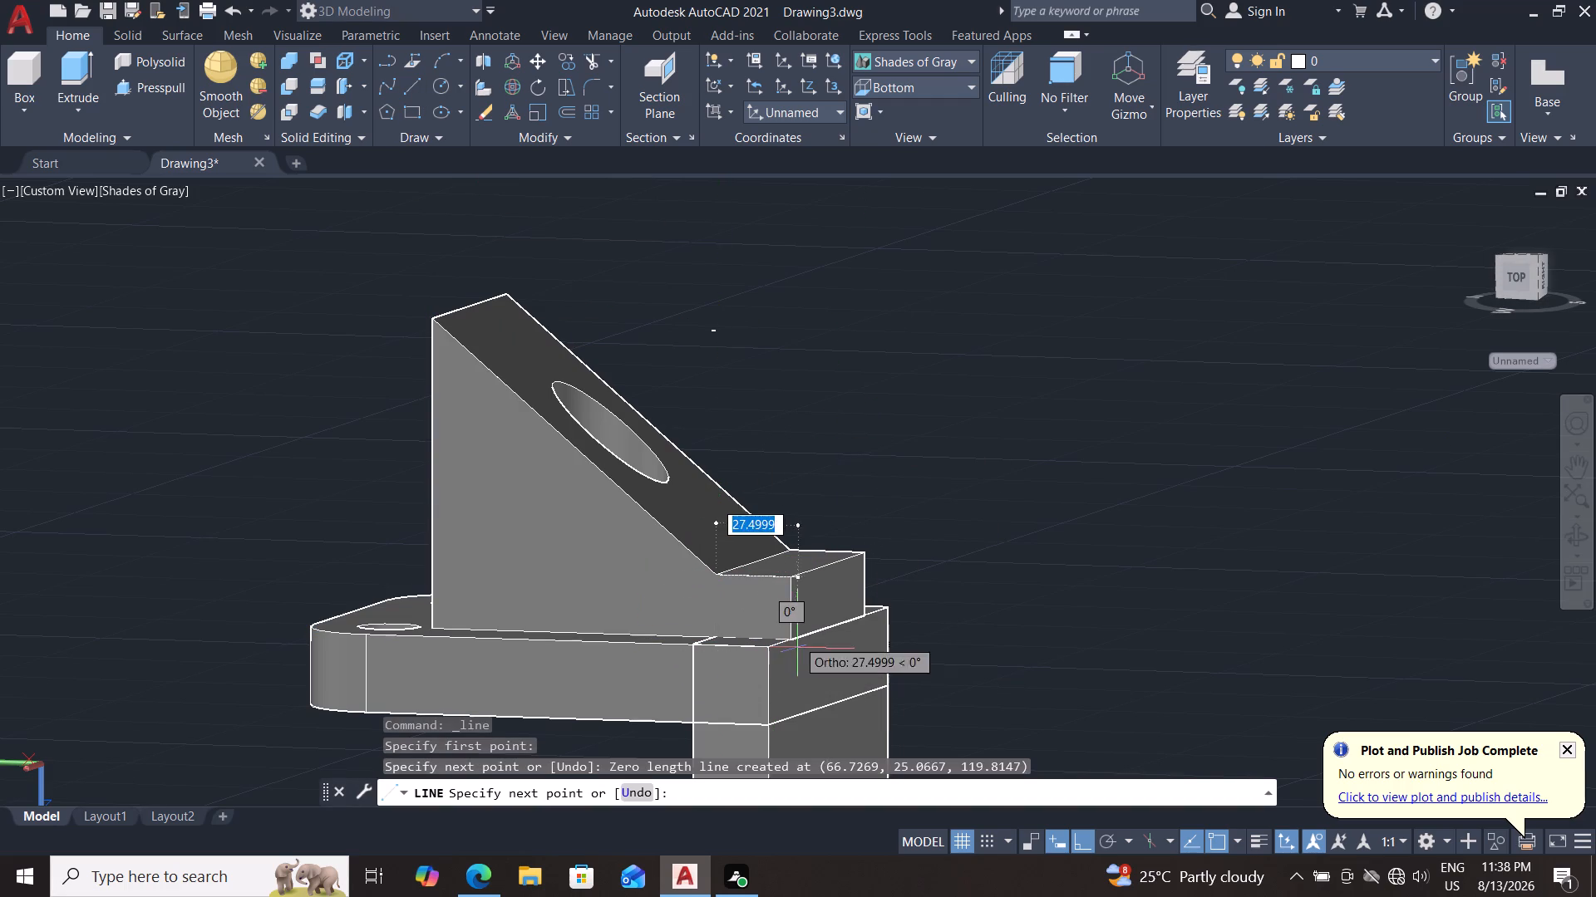
{"action": "double_click", "coordinate": [794, 639]}
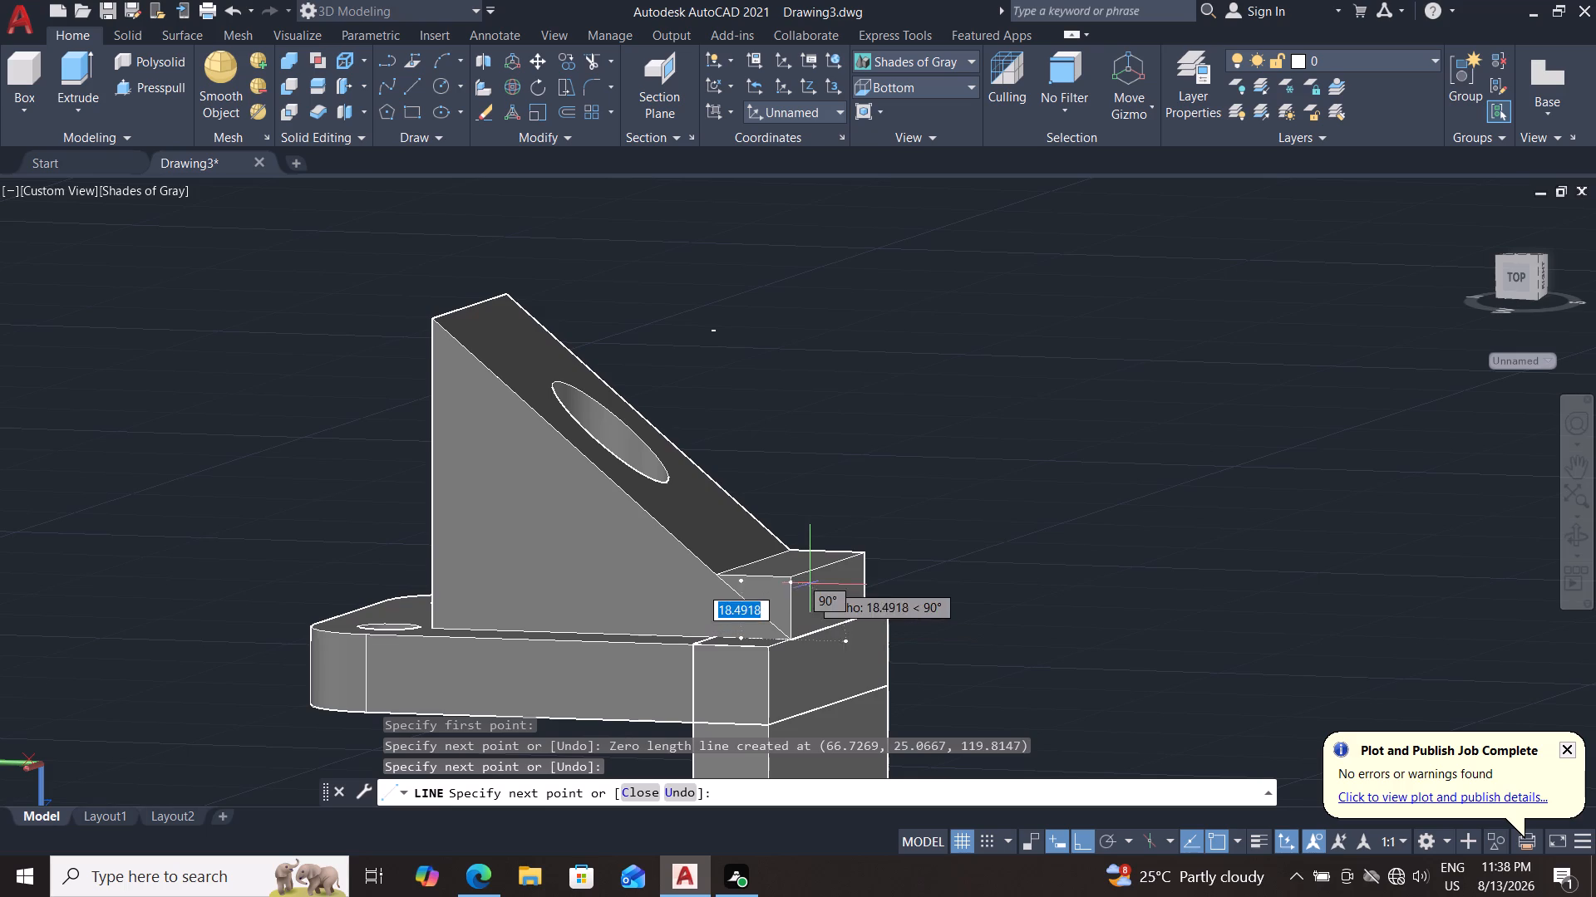
{"action": "double_click", "coordinate": [796, 580]}
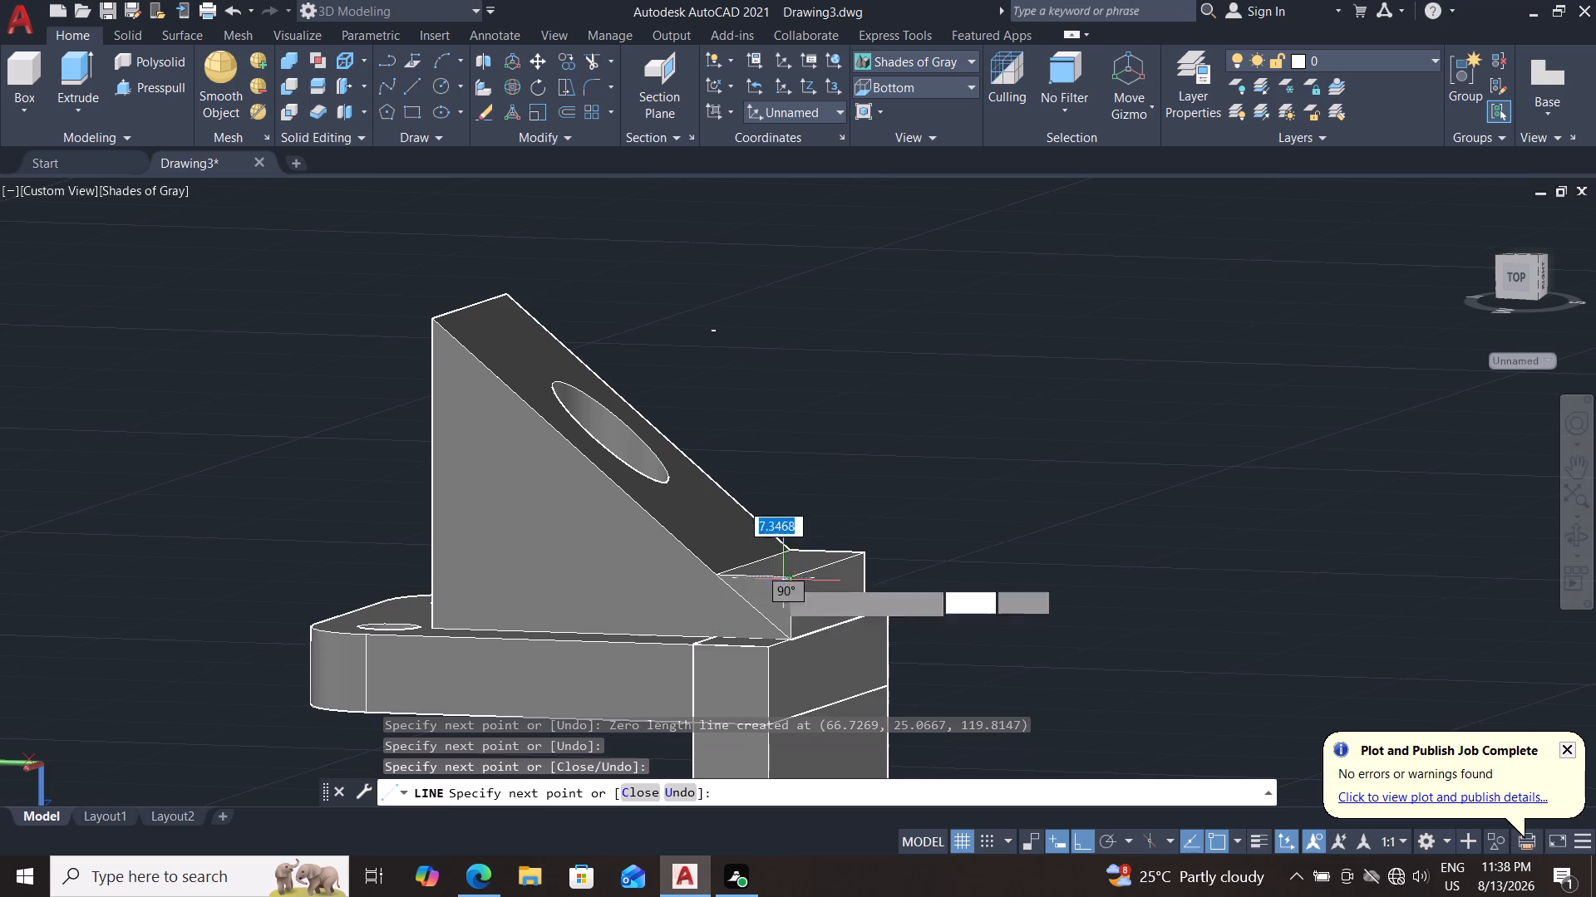
{"action": "double_click", "coordinate": [722, 571]}
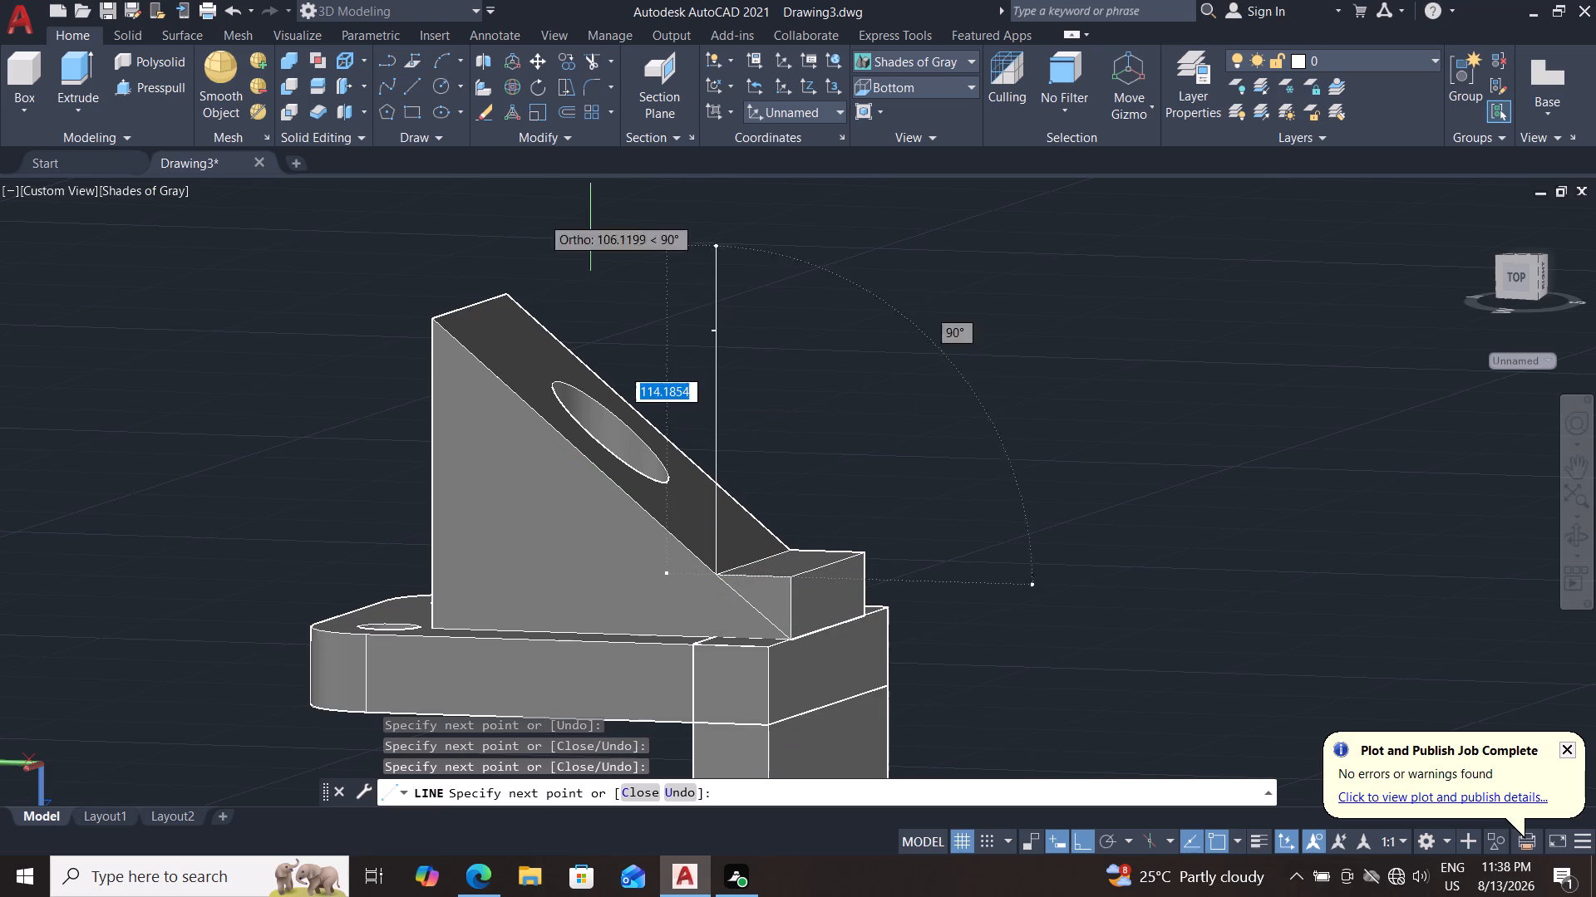
Presspull the triangular area across the block's full width to cut the extension in line with the slope.
{"action": "left_click", "coordinate": [178, 86]}
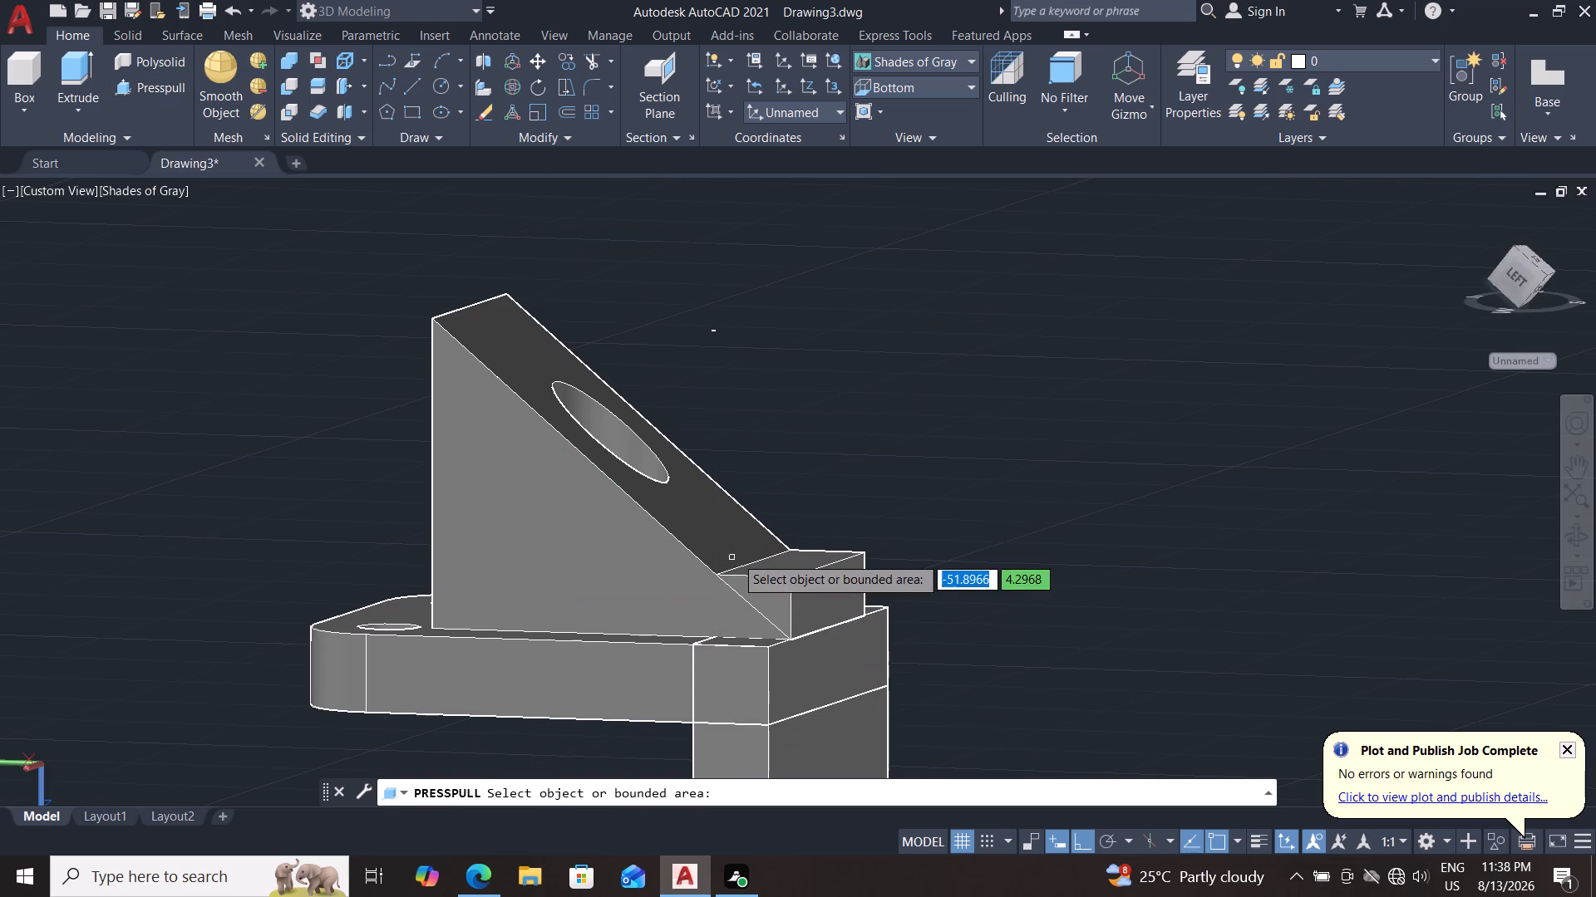
{"action": "left_click", "coordinate": [765, 604]}
{"action": "left_click", "coordinate": [1027, 536]}
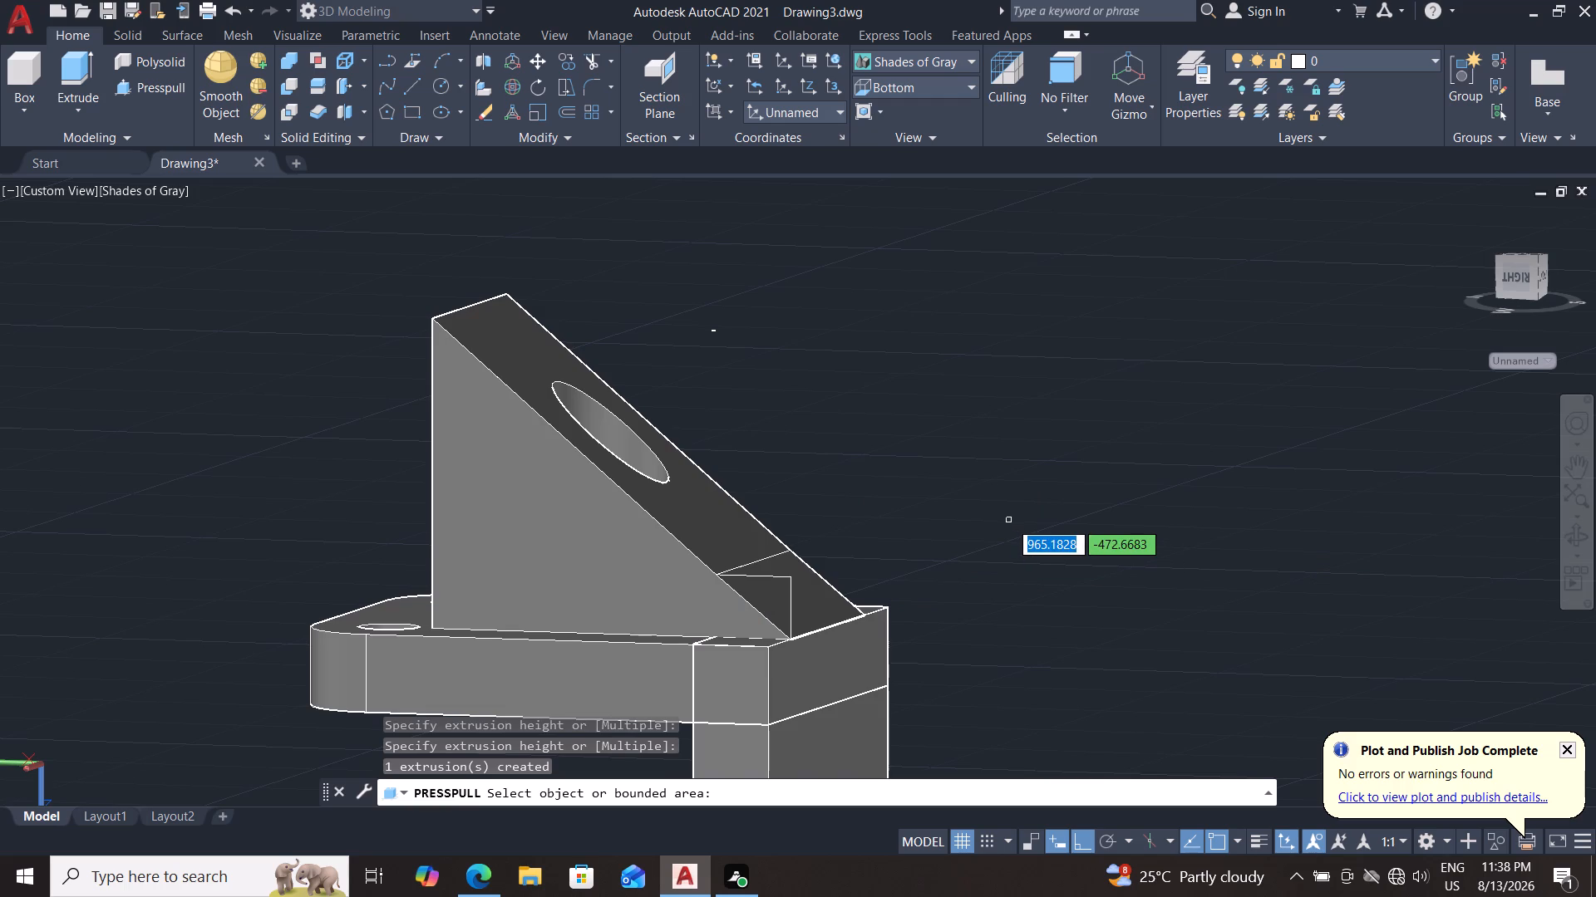
{"action": "key", "text": "Escape"}
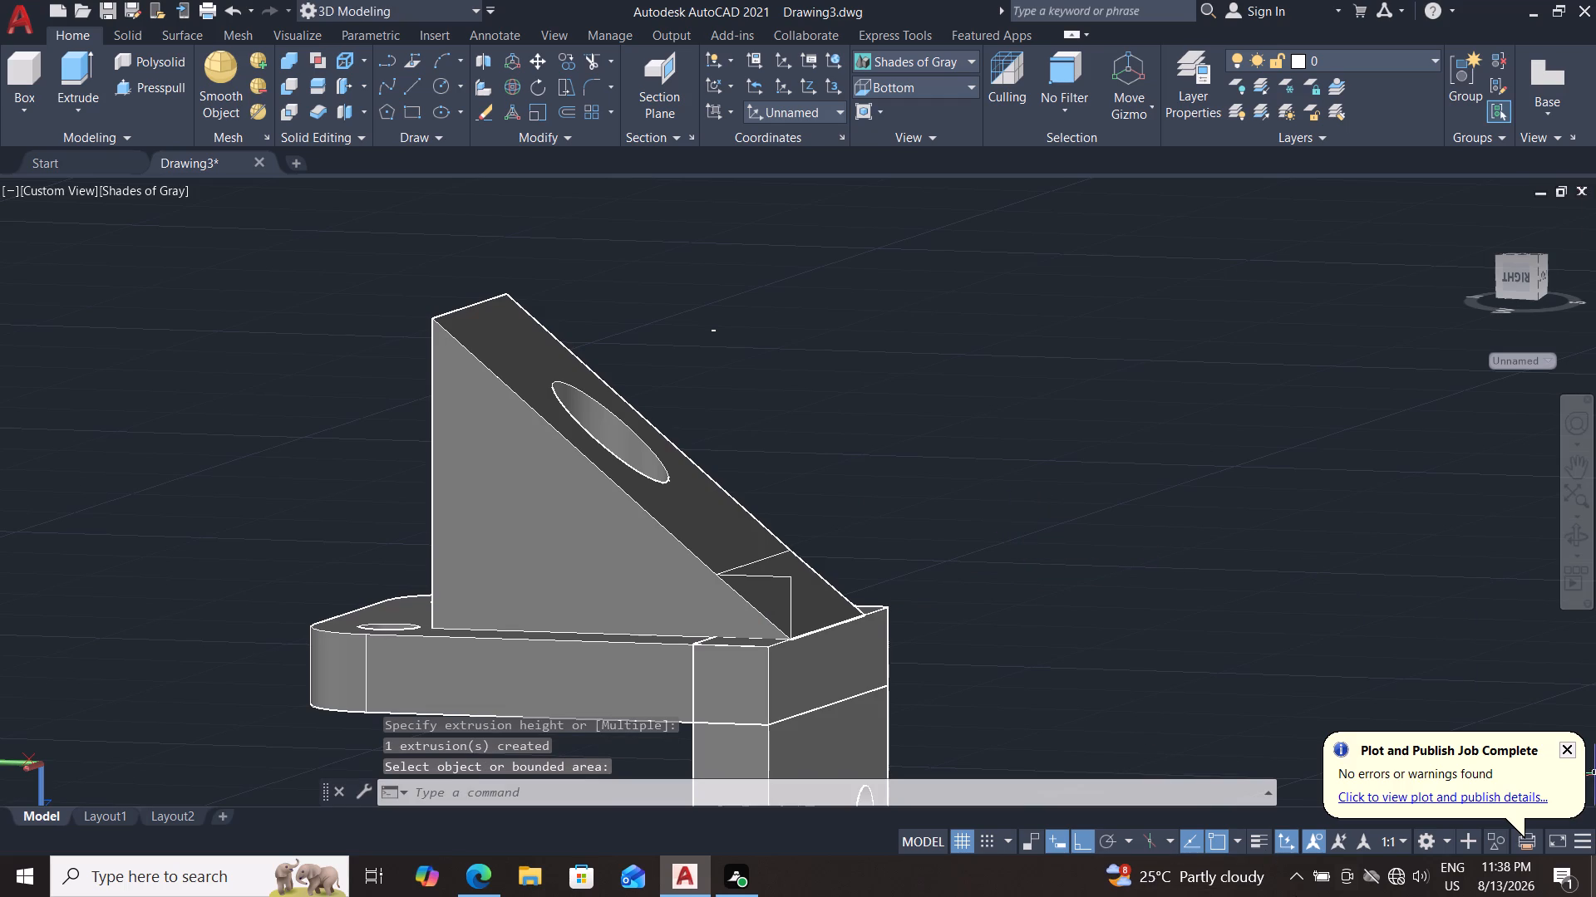
{"action": "key", "text": "Escape"}
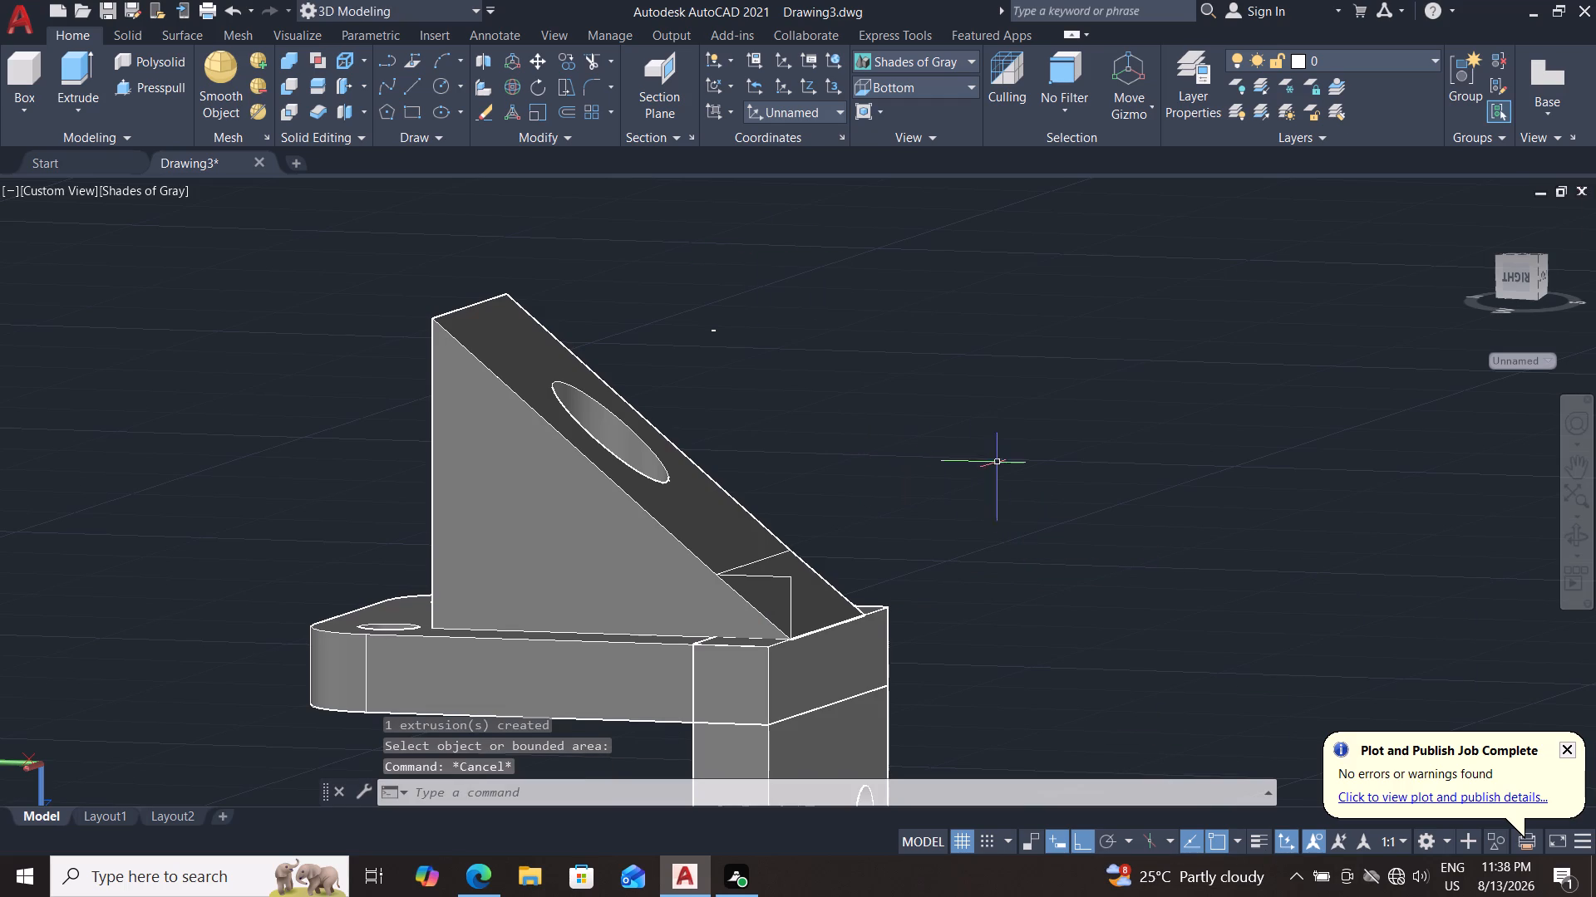
Delete the leftover vertical construction line at the foot of the block's slope.
{"action": "middle_click_drag", "start_coordinate": [1044, 496], "coordinate": [955, 437], "text": "shift"}
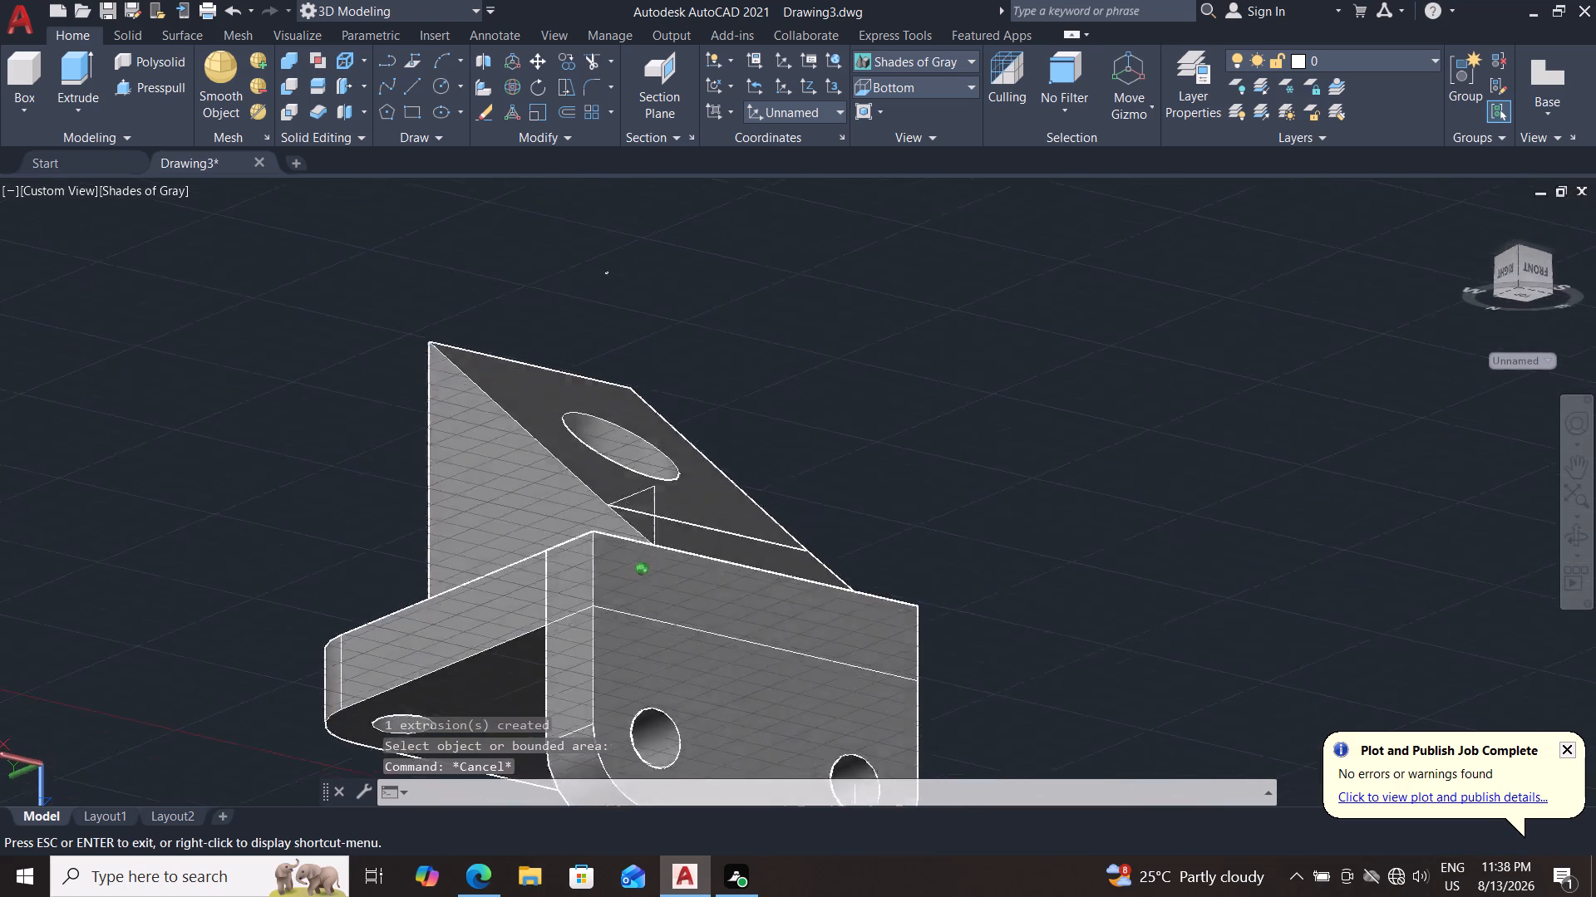
{"action": "middle_click_drag", "start_coordinate": [955, 437], "coordinate": [973, 483], "text": "shift"}
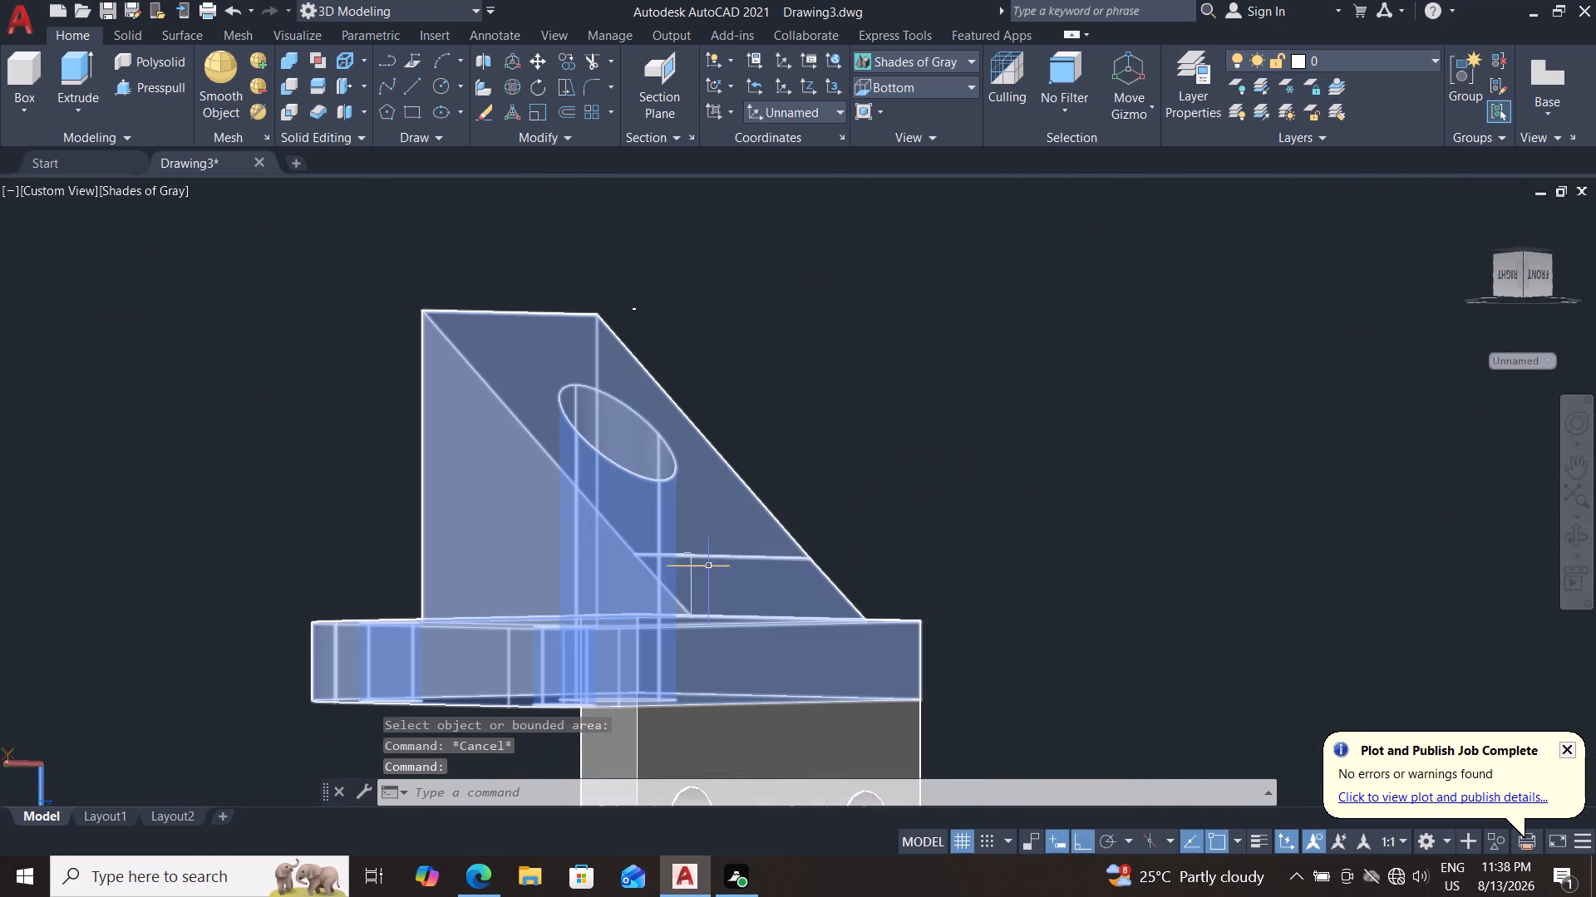
{"action": "left_click", "coordinate": [695, 583]}
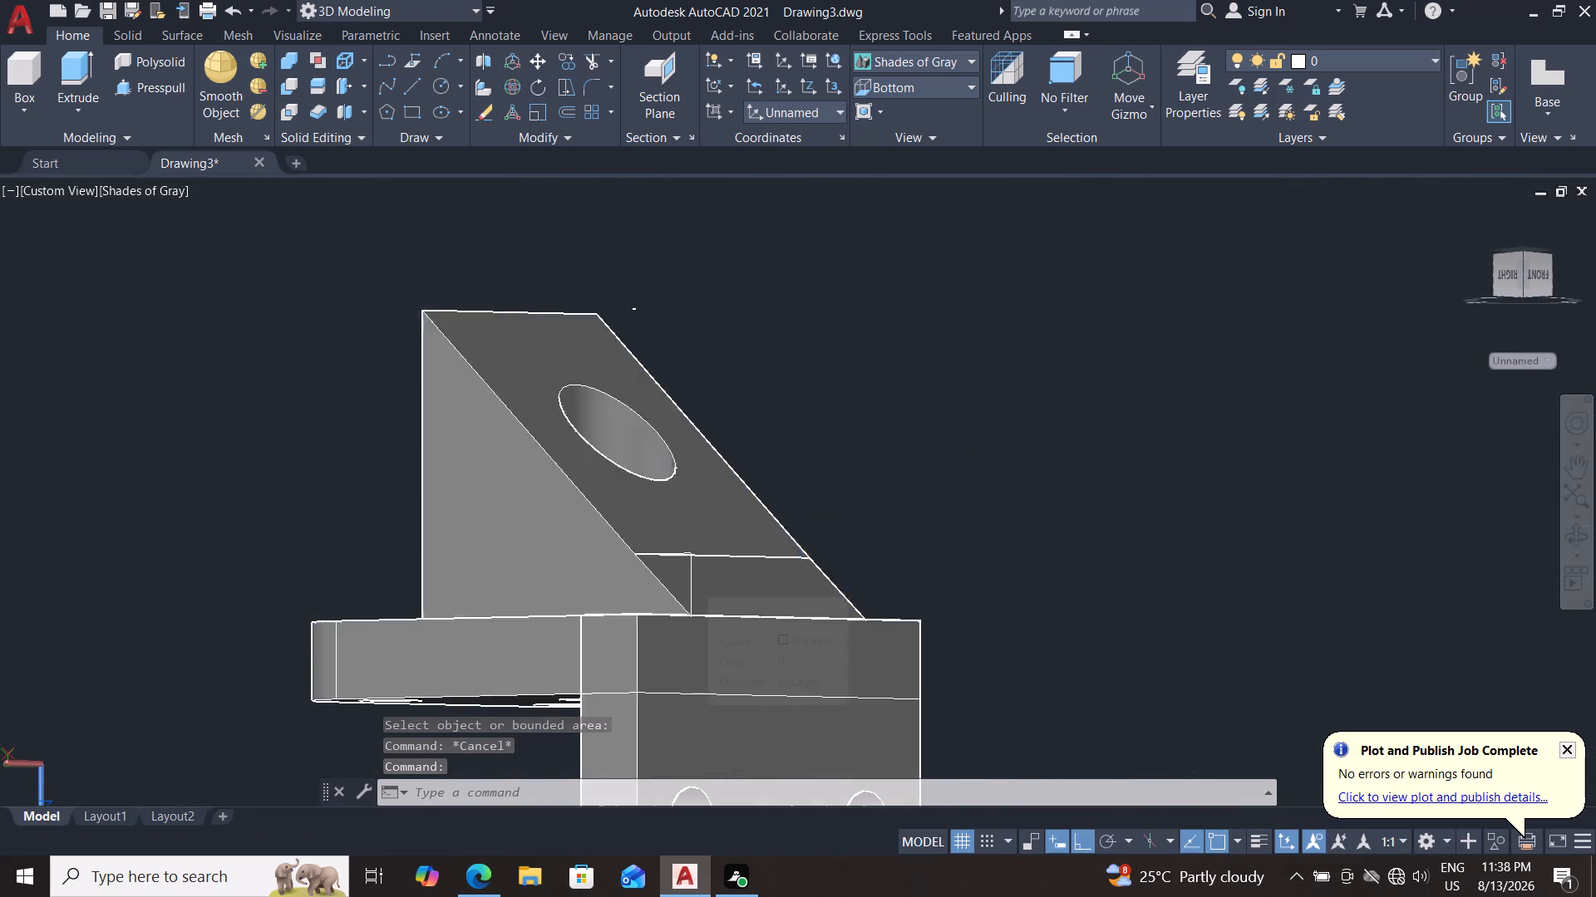
{"action": "key", "text": "Escape"}
{"action": "left_click", "coordinate": [692, 583]}
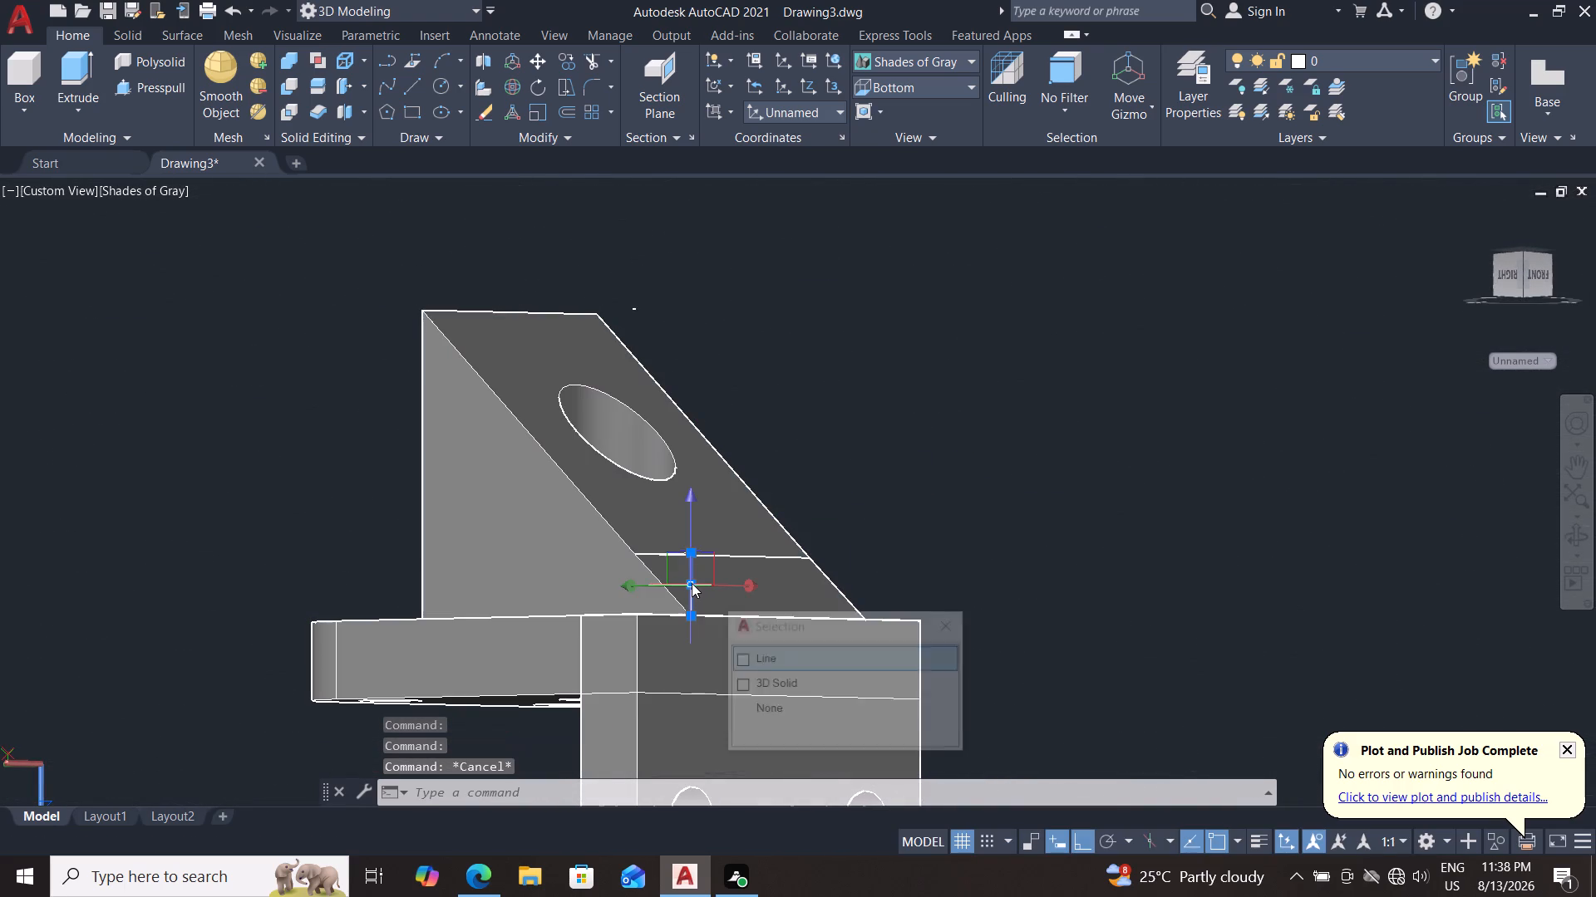
{"action": "key", "text": "Delete"}
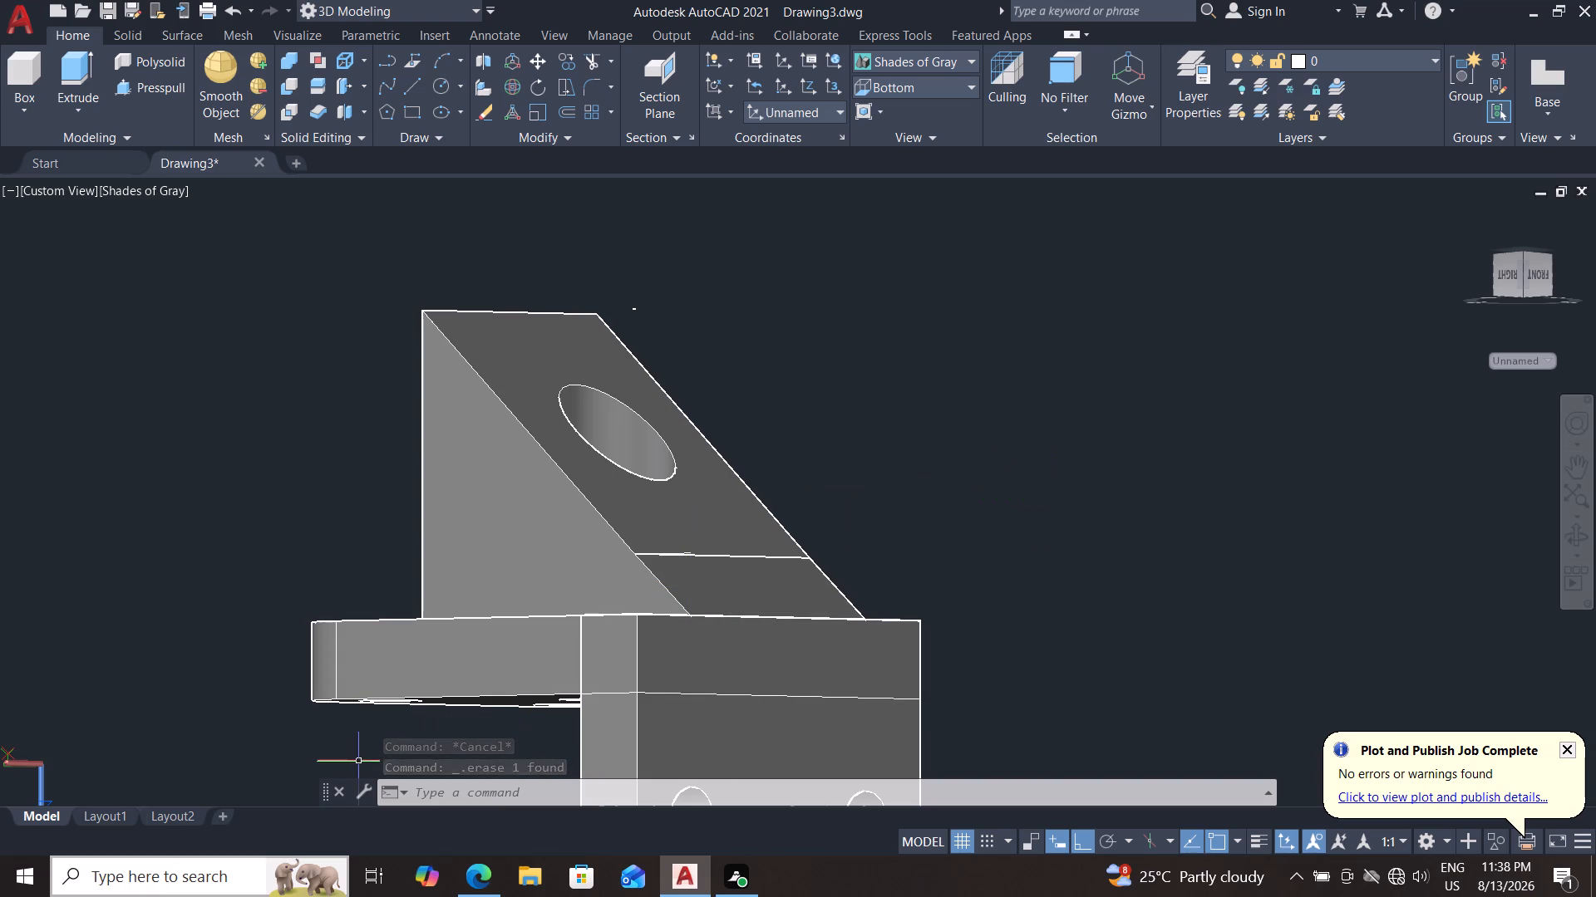
Draw a short line up along the block's sloped side edge, starting from the lower crease corner.
{"action": "double_click", "coordinate": [420, 92]}
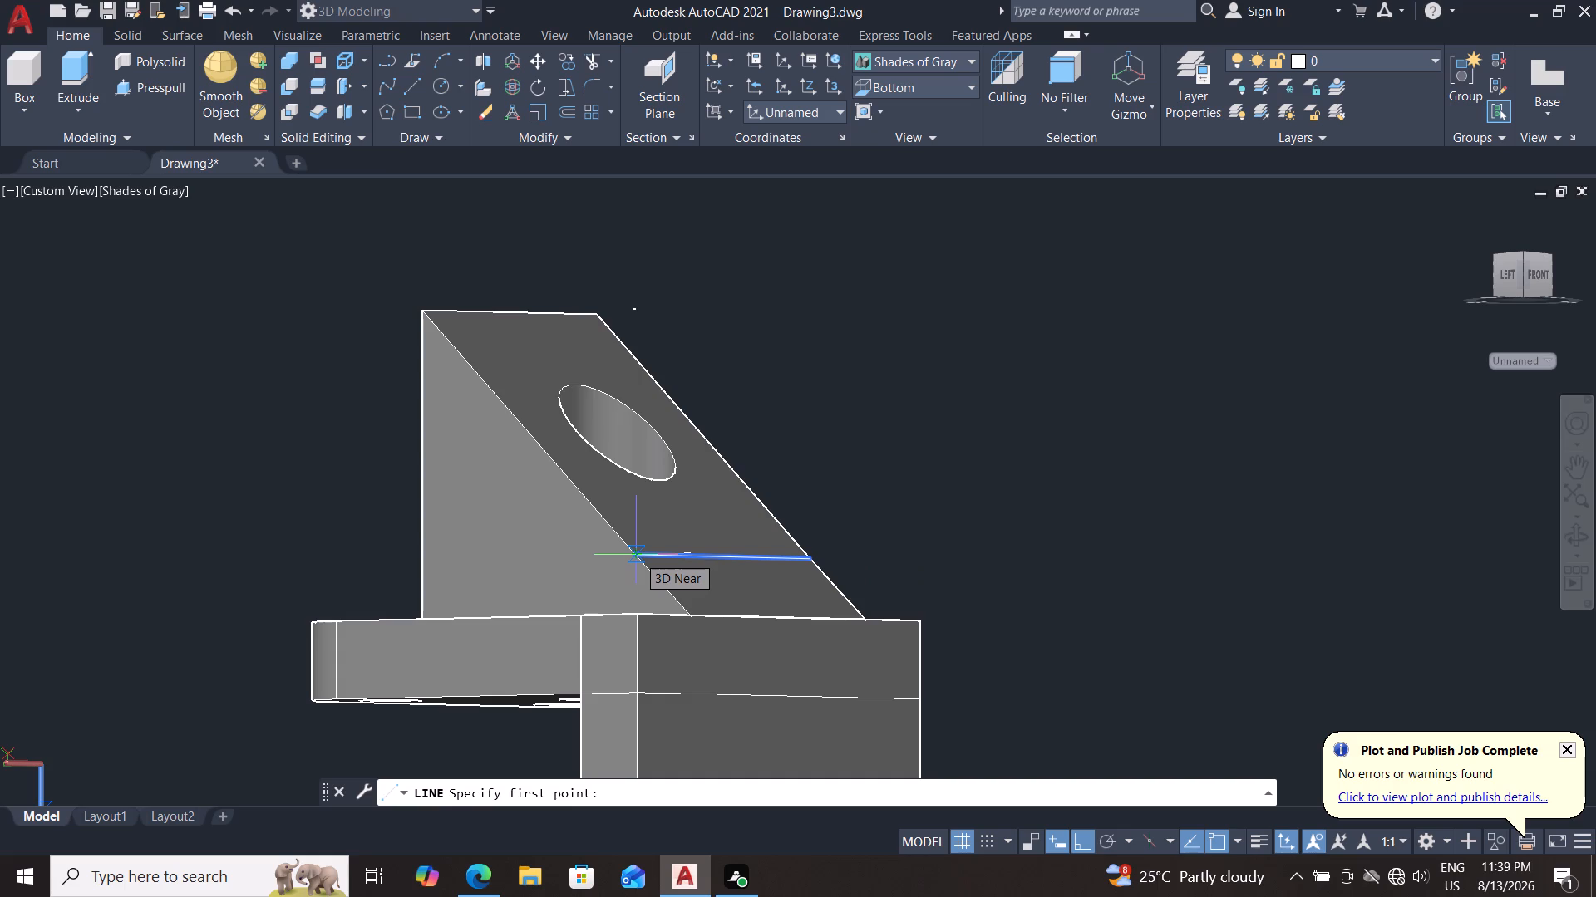
{"action": "left_click", "coordinate": [634, 555]}
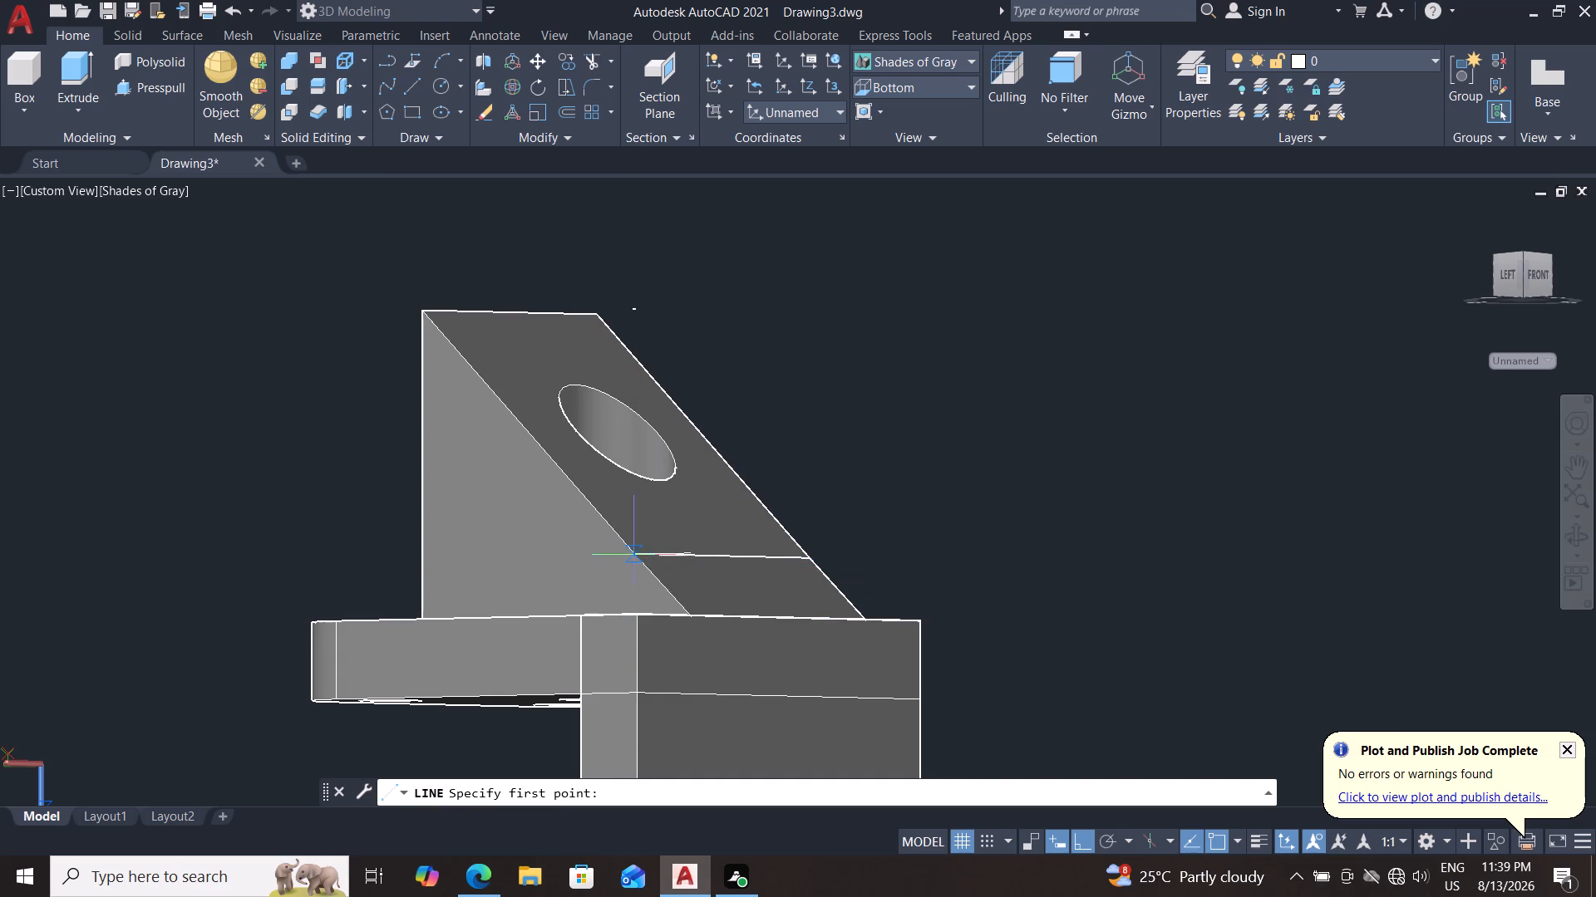
{"action": "left_click", "coordinate": [599, 510]}
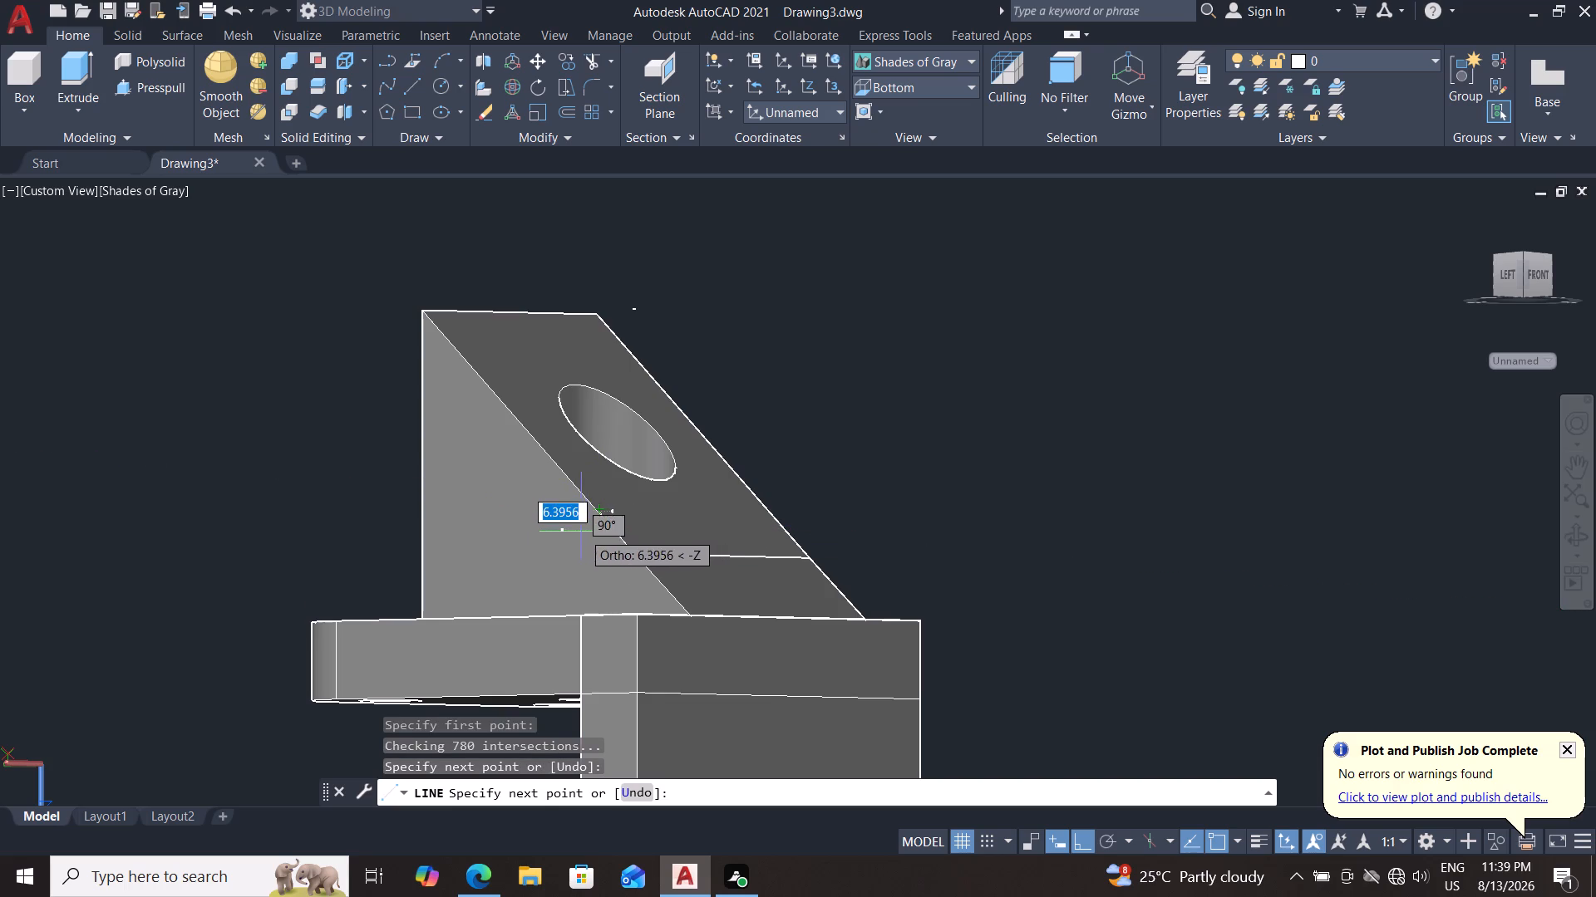
{"action": "key", "text": "Escape"}
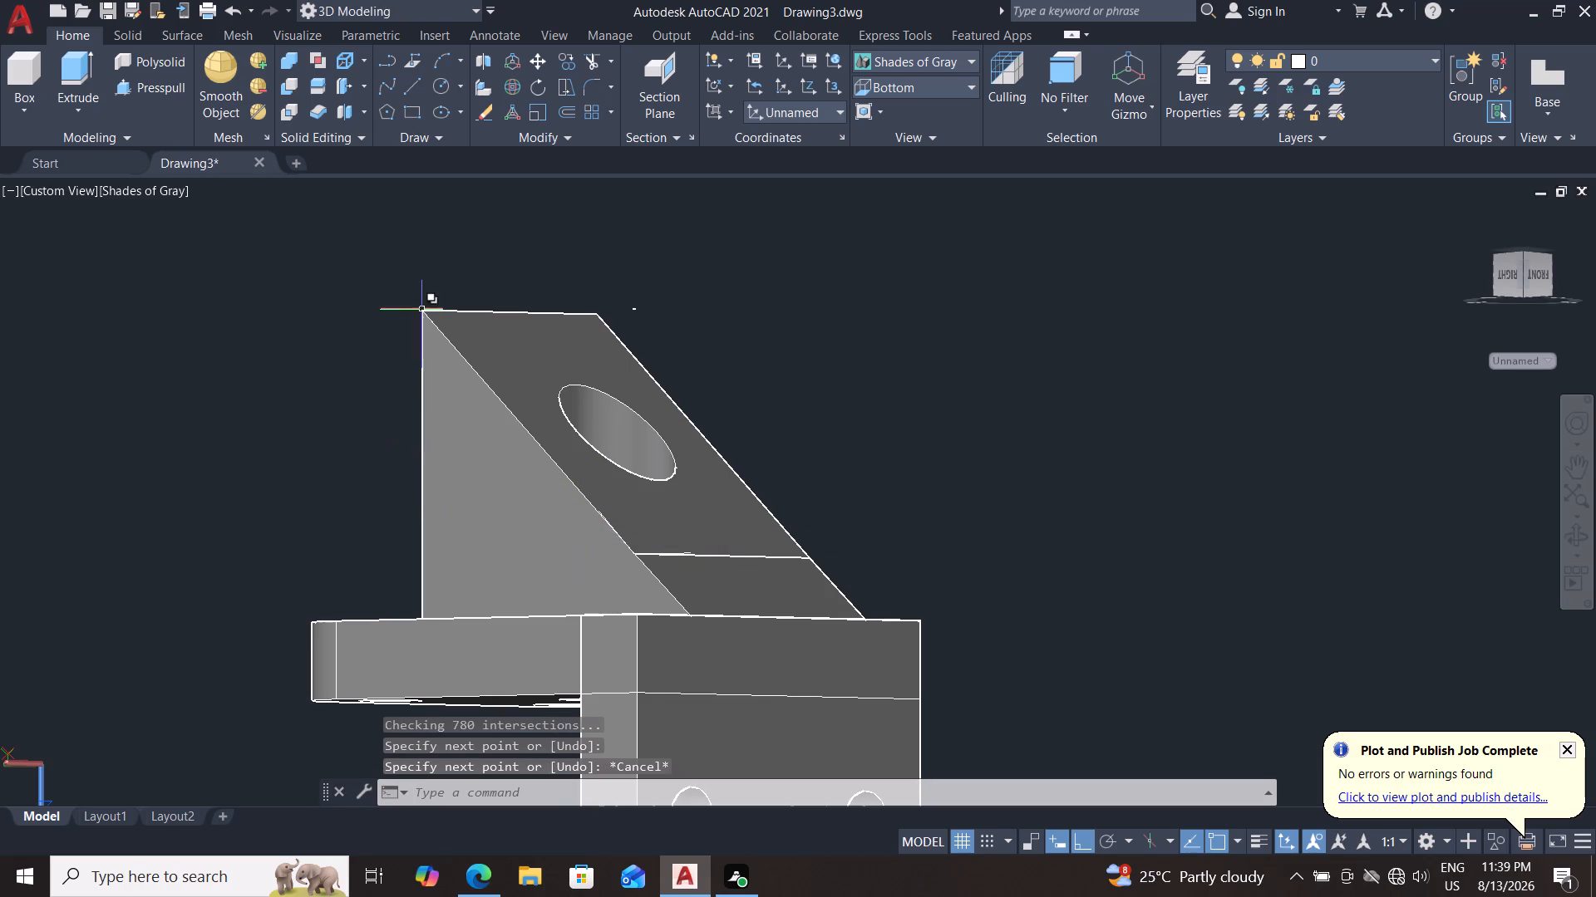
With Ortho off, draw the first two sides of a small four-sided outline on the block's side face, starting at the lower crease corner.
{"action": "left_click", "coordinate": [410, 95]}
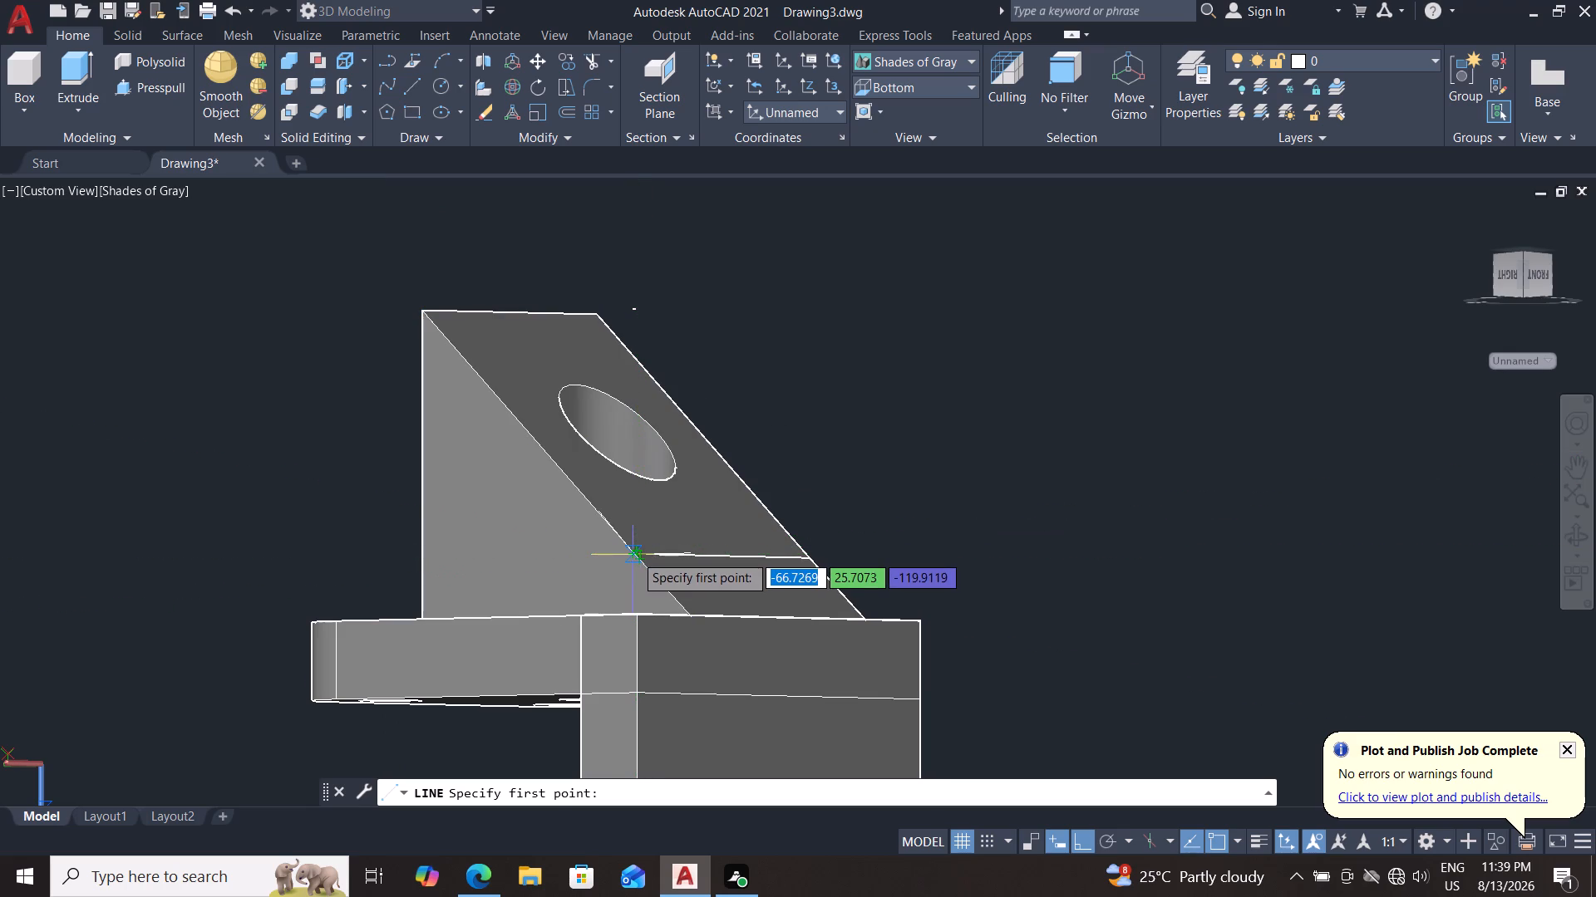
{"action": "left_click", "coordinate": [634, 554]}
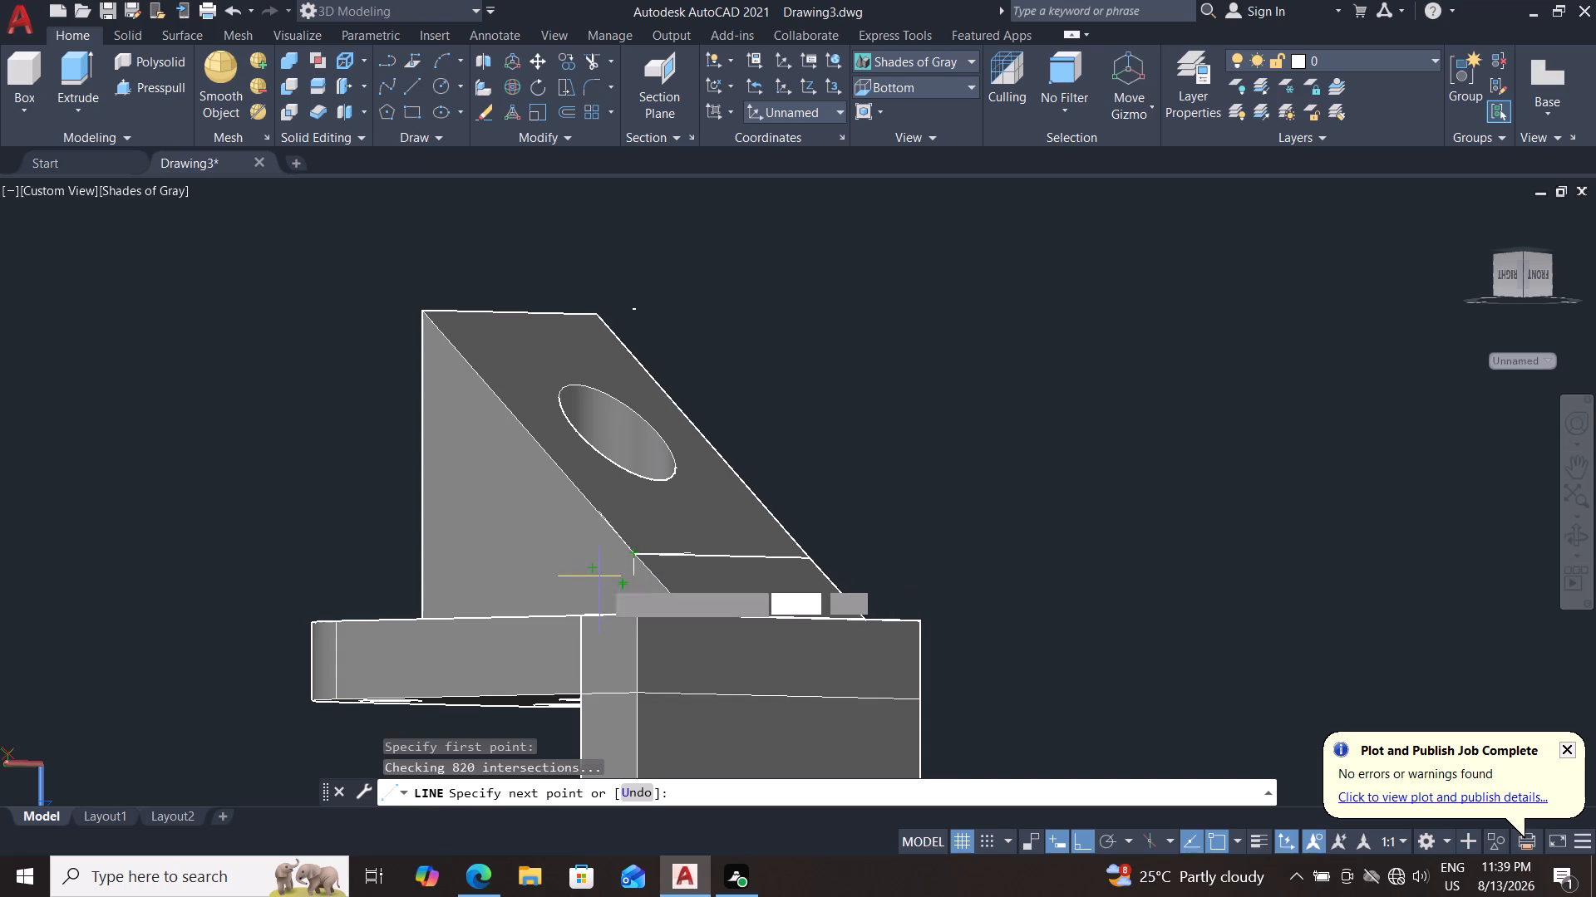
{"action": "key", "text": "F8"}
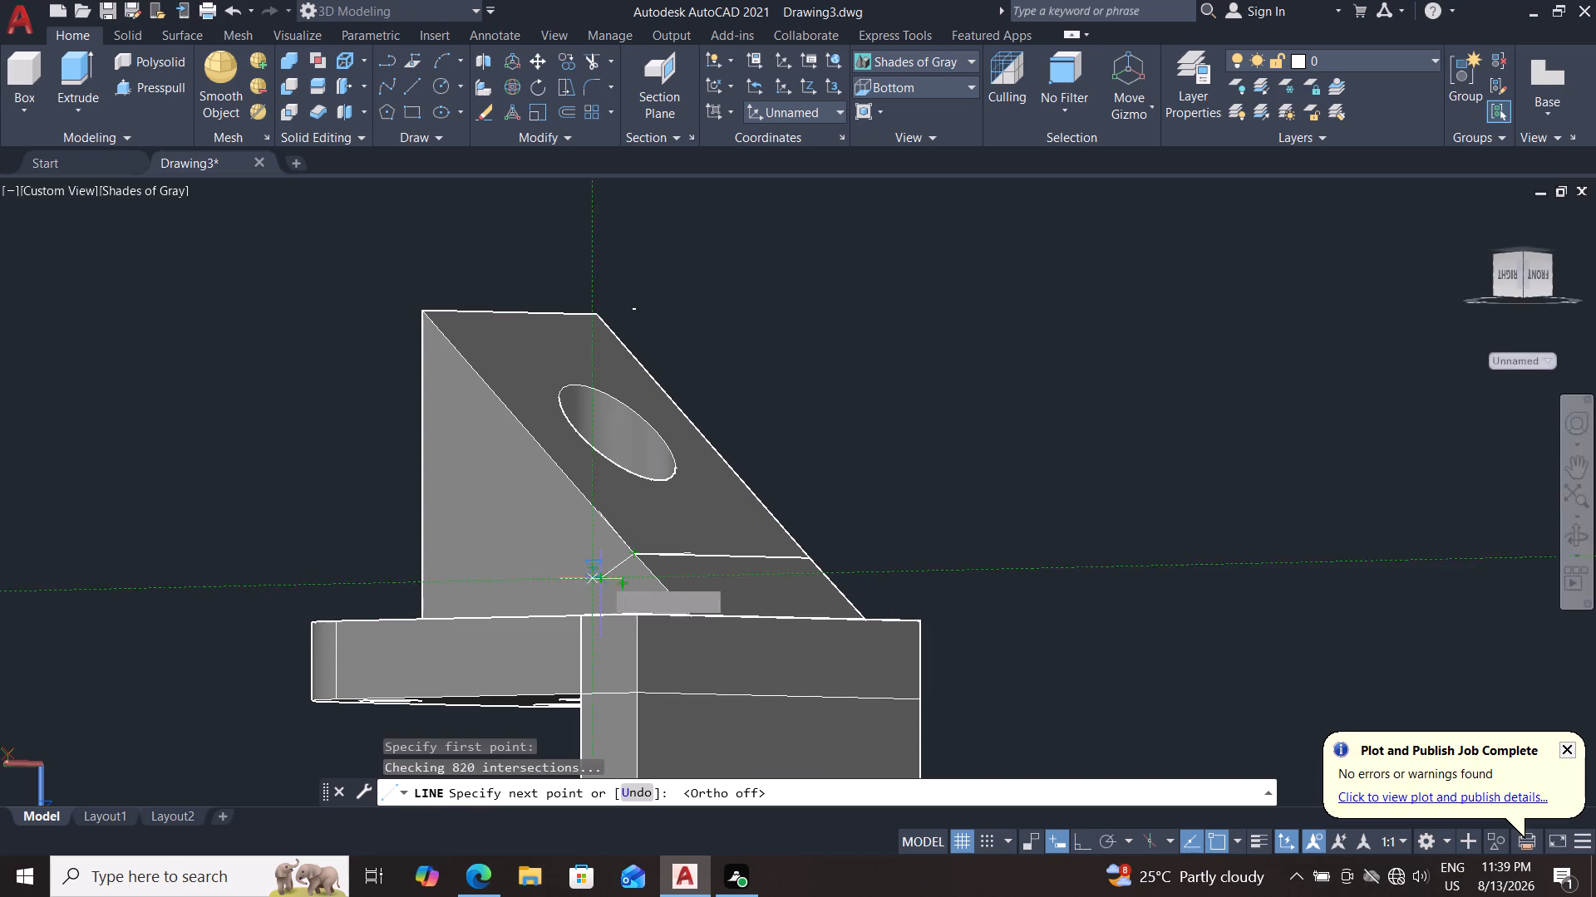
{"action": "left_click_drag", "start_coordinate": [606, 577], "coordinate": [589, 560]}
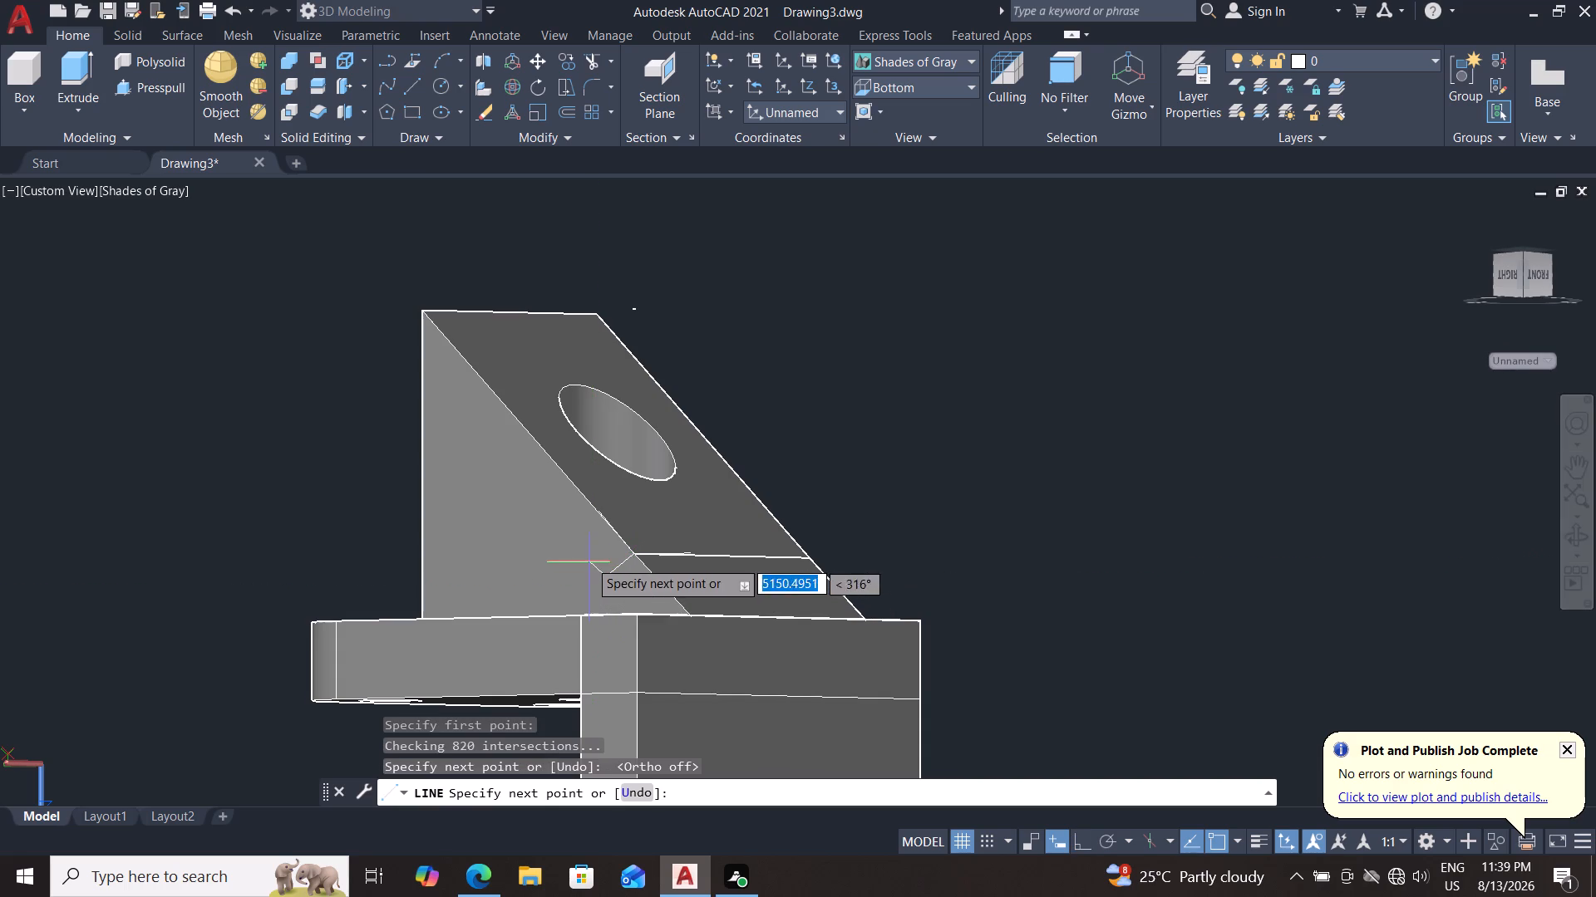
{"action": "left_click_drag", "start_coordinate": [589, 560], "coordinate": [580, 539]}
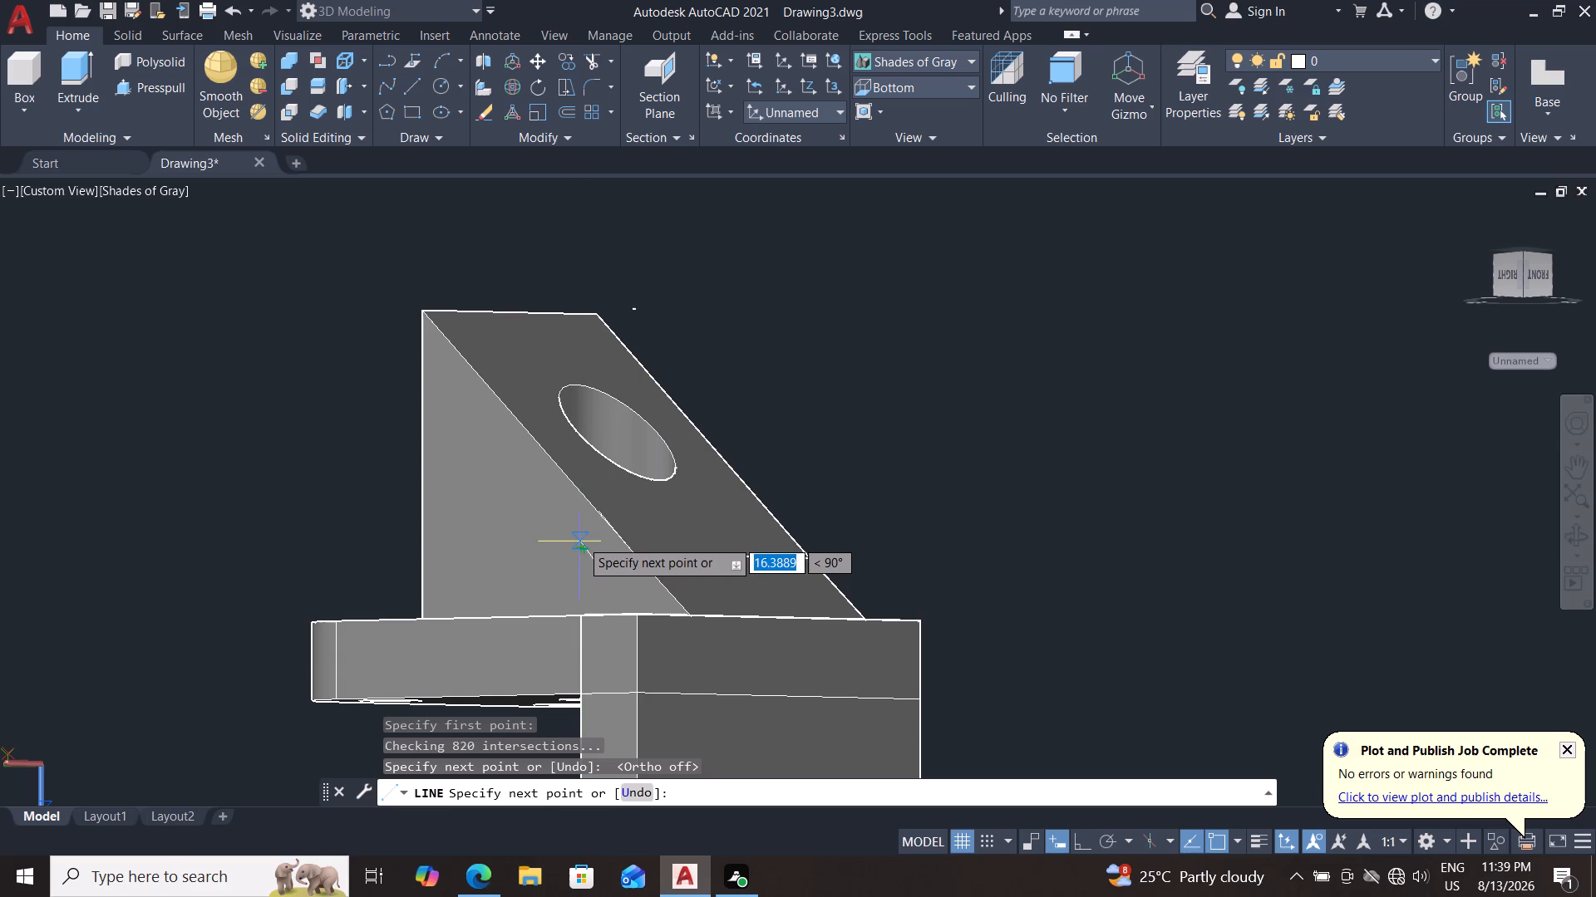
{"action": "left_click_drag", "start_coordinate": [580, 539], "coordinate": [575, 535]}
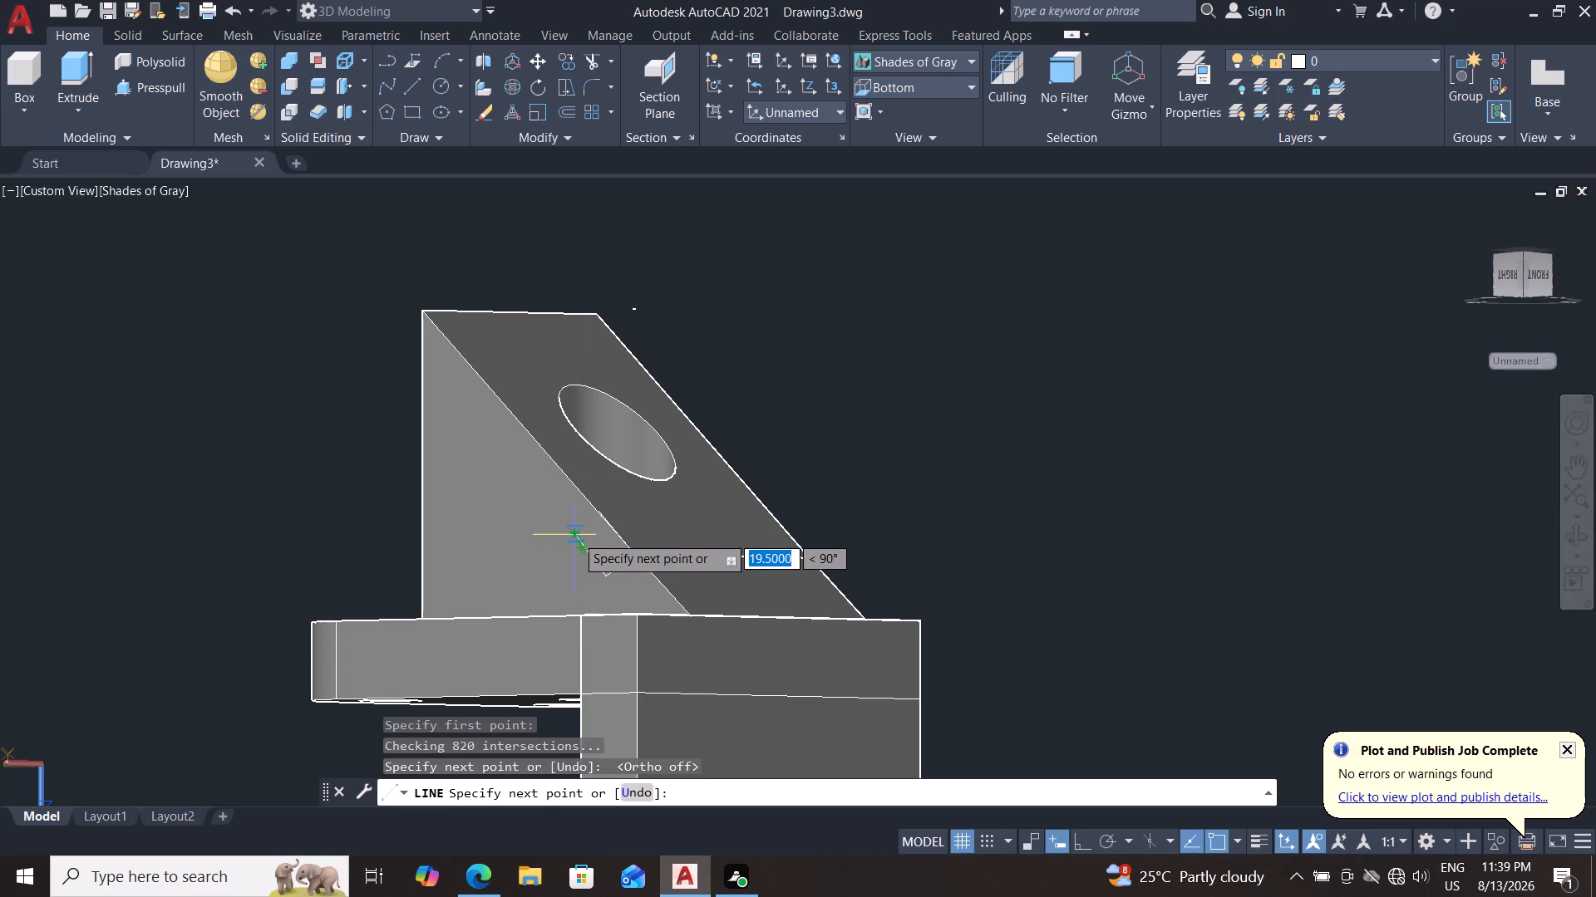
{"action": "left_click", "coordinate": [575, 535]}
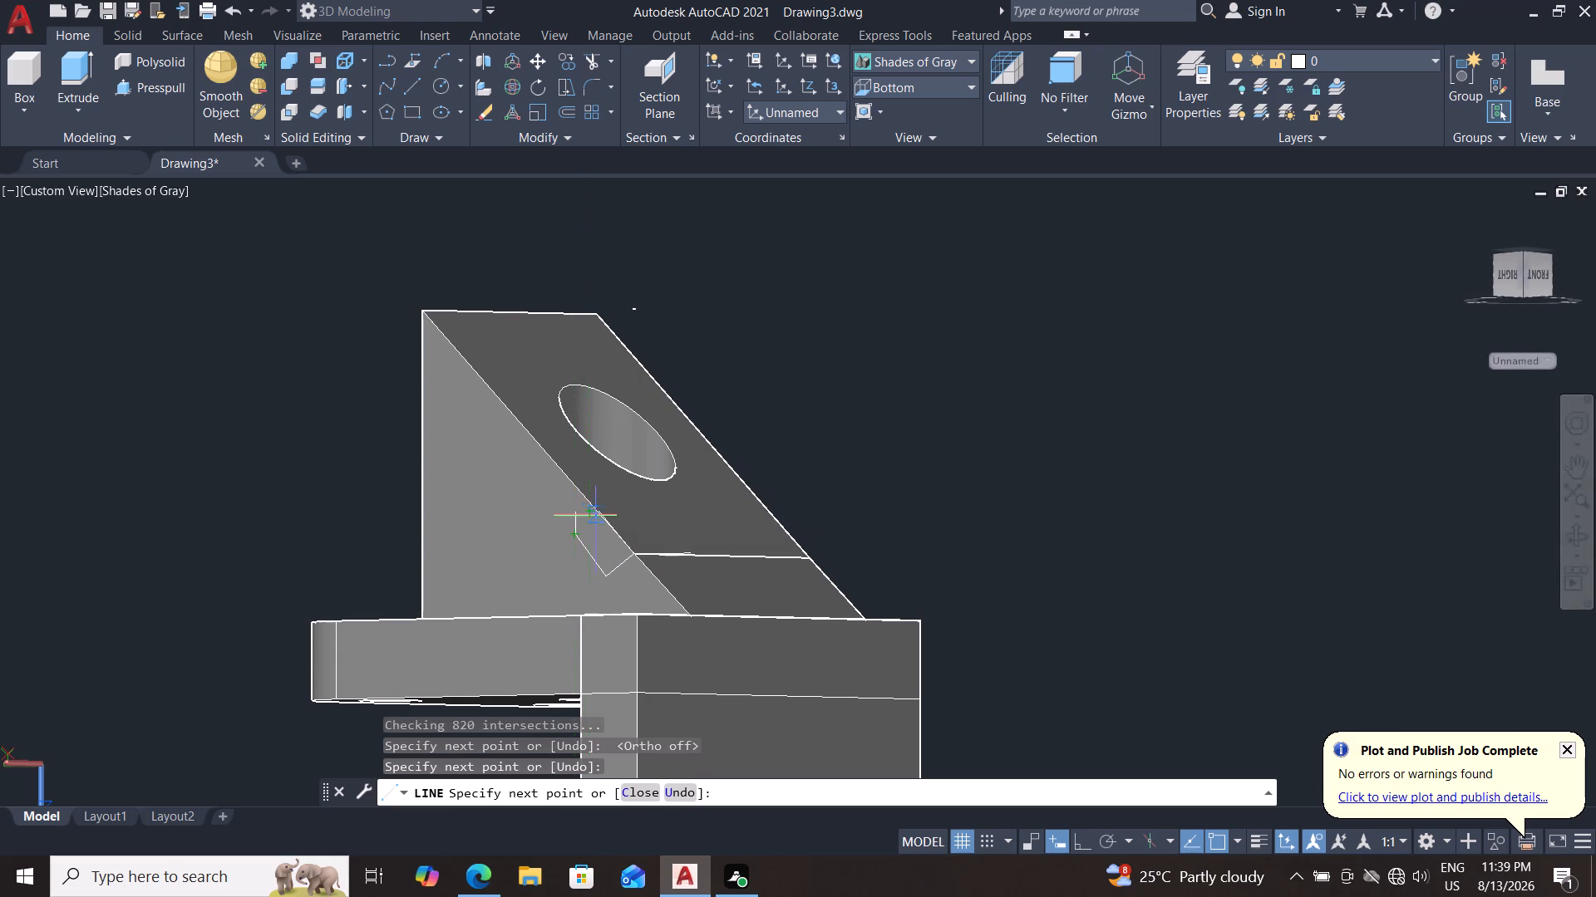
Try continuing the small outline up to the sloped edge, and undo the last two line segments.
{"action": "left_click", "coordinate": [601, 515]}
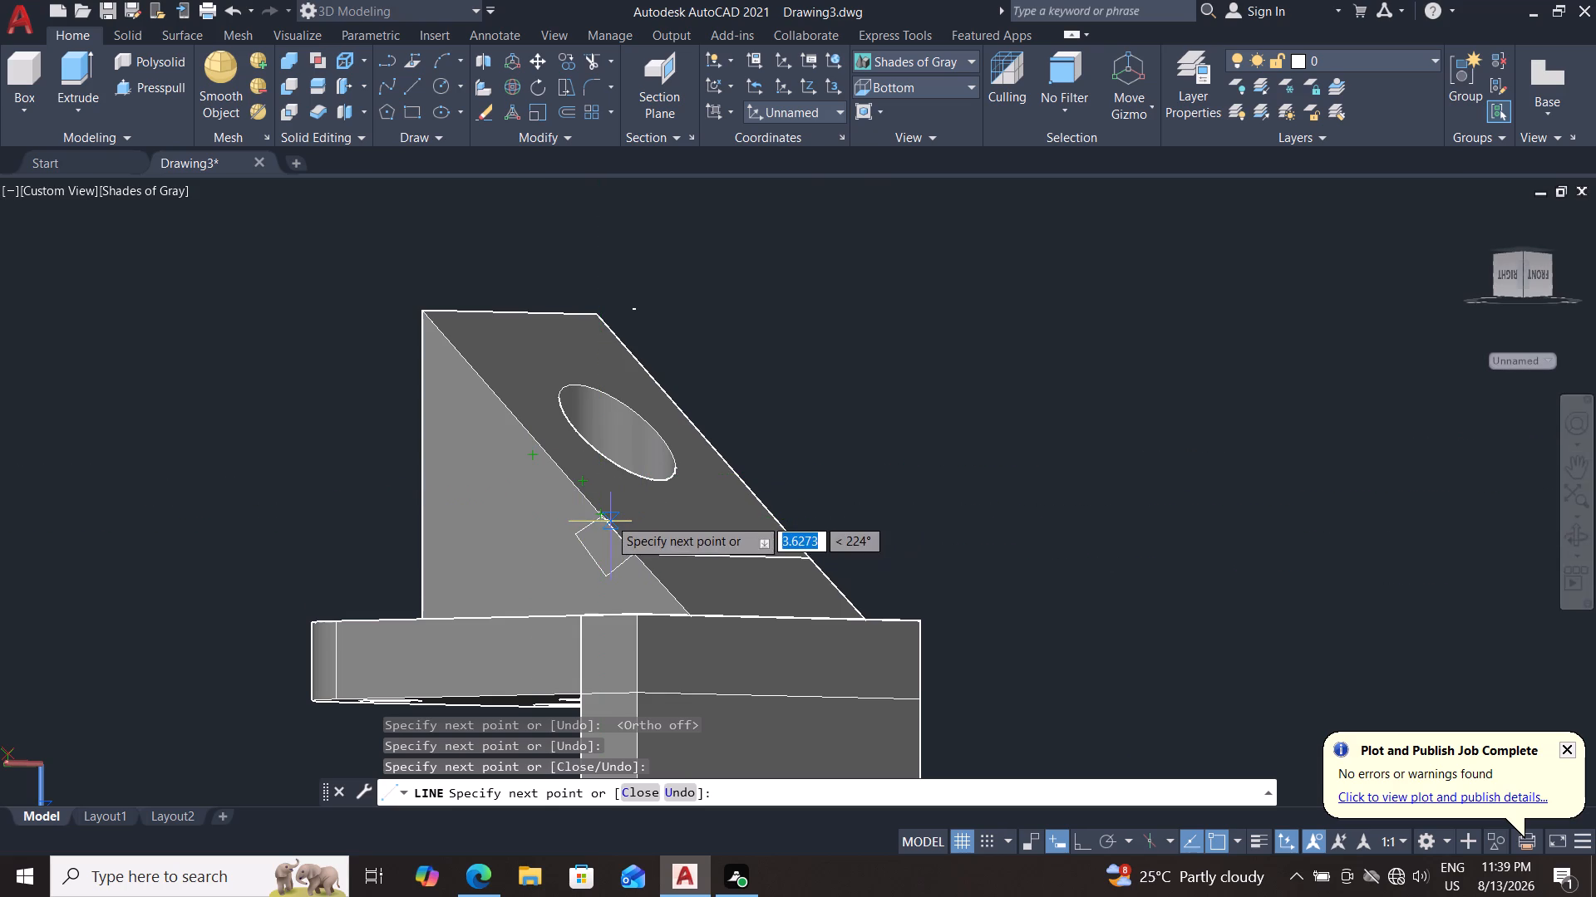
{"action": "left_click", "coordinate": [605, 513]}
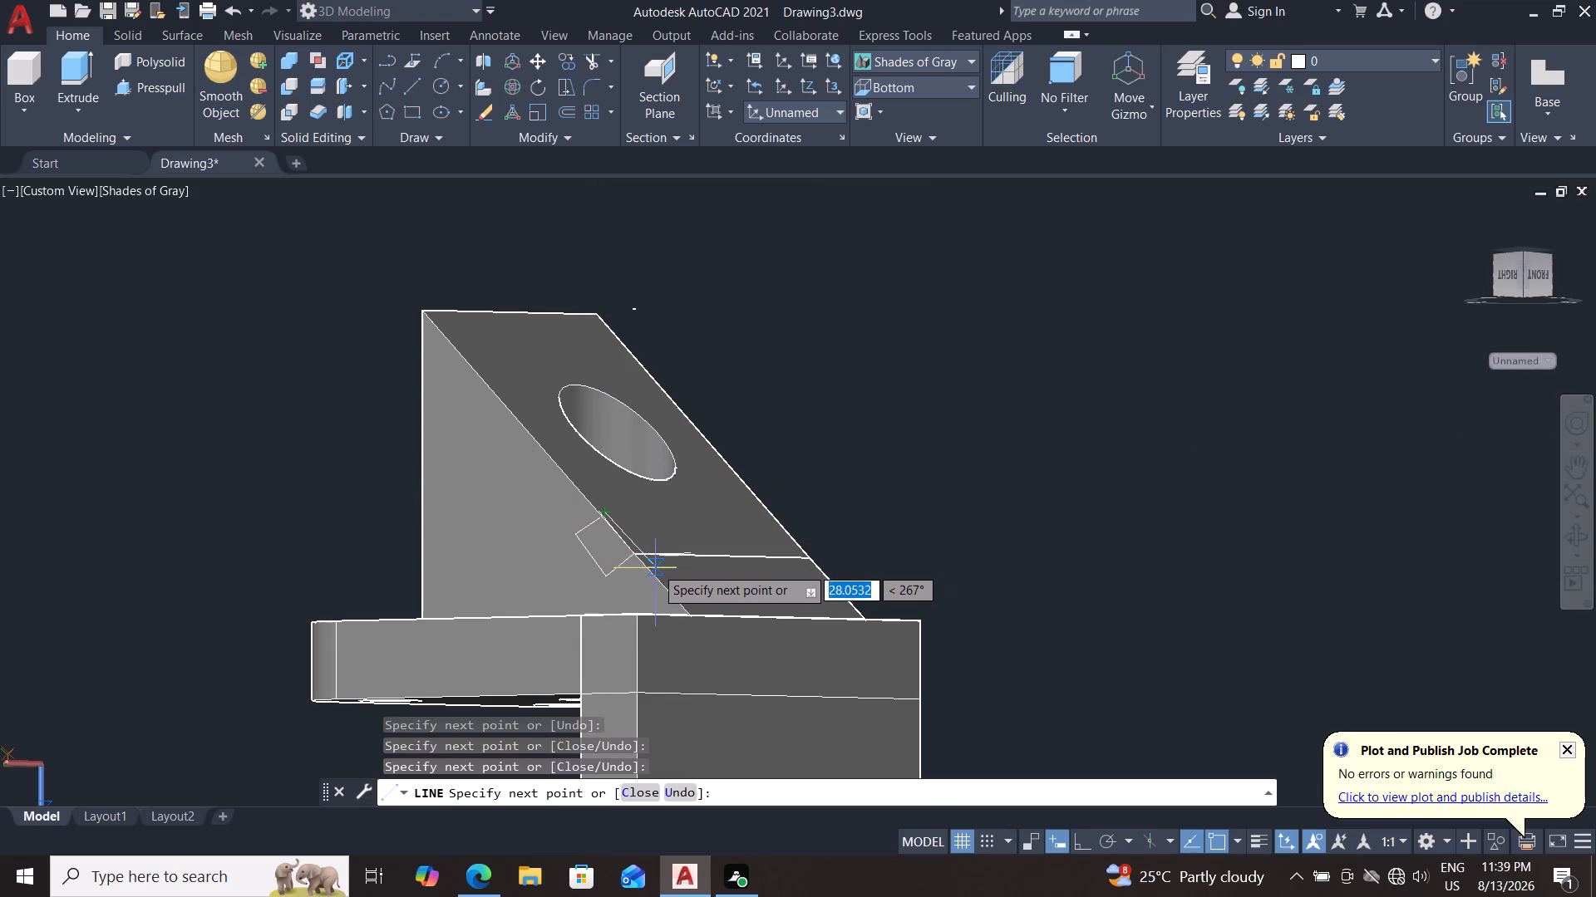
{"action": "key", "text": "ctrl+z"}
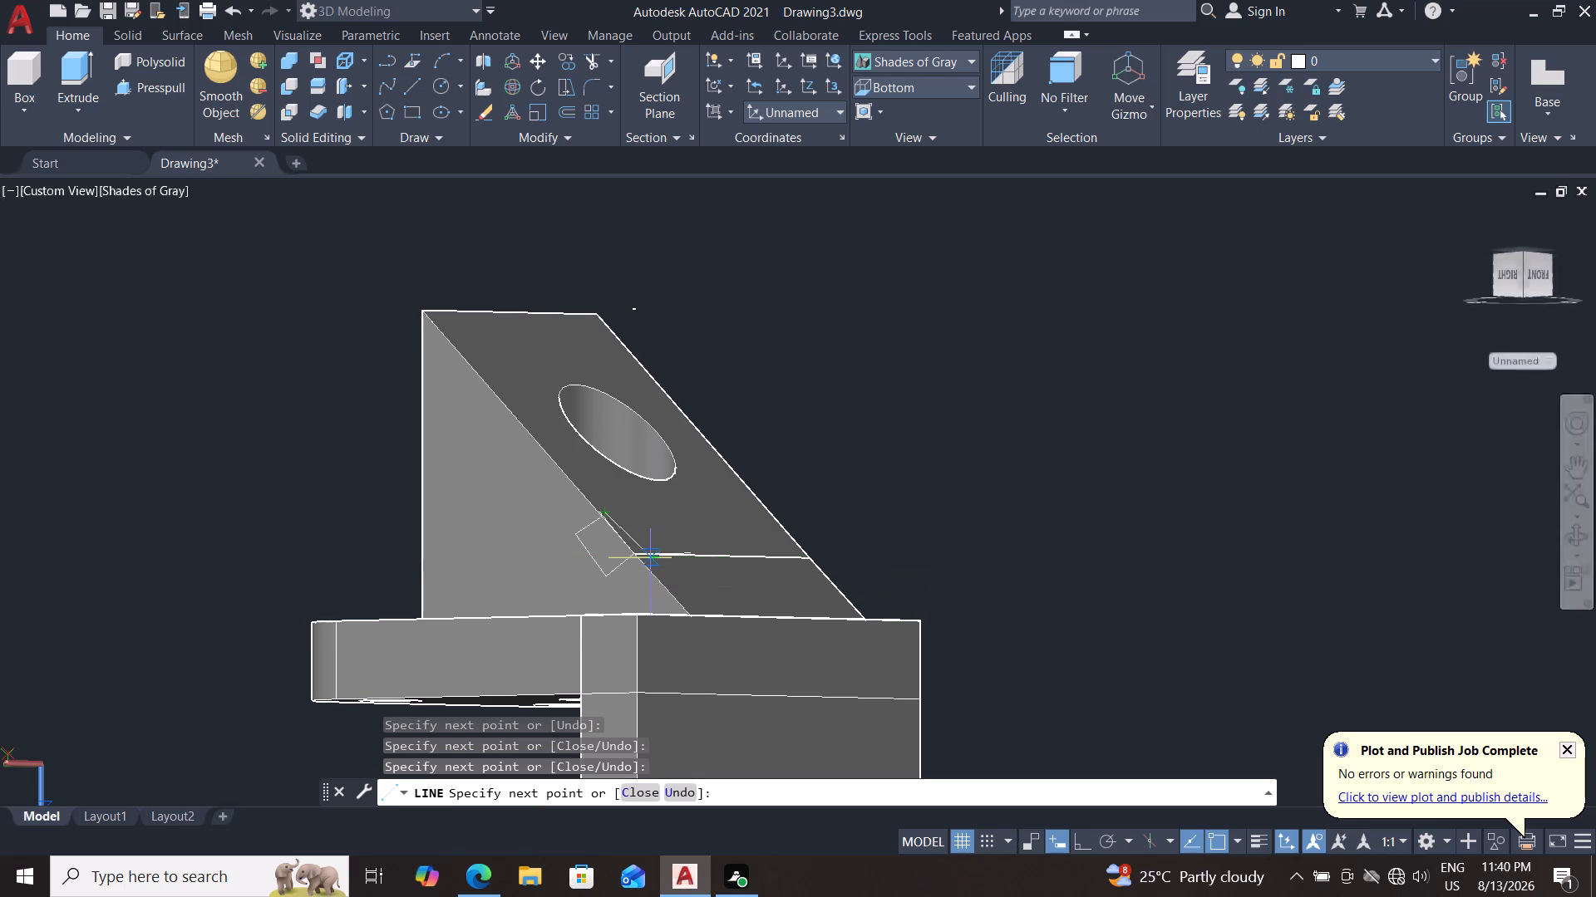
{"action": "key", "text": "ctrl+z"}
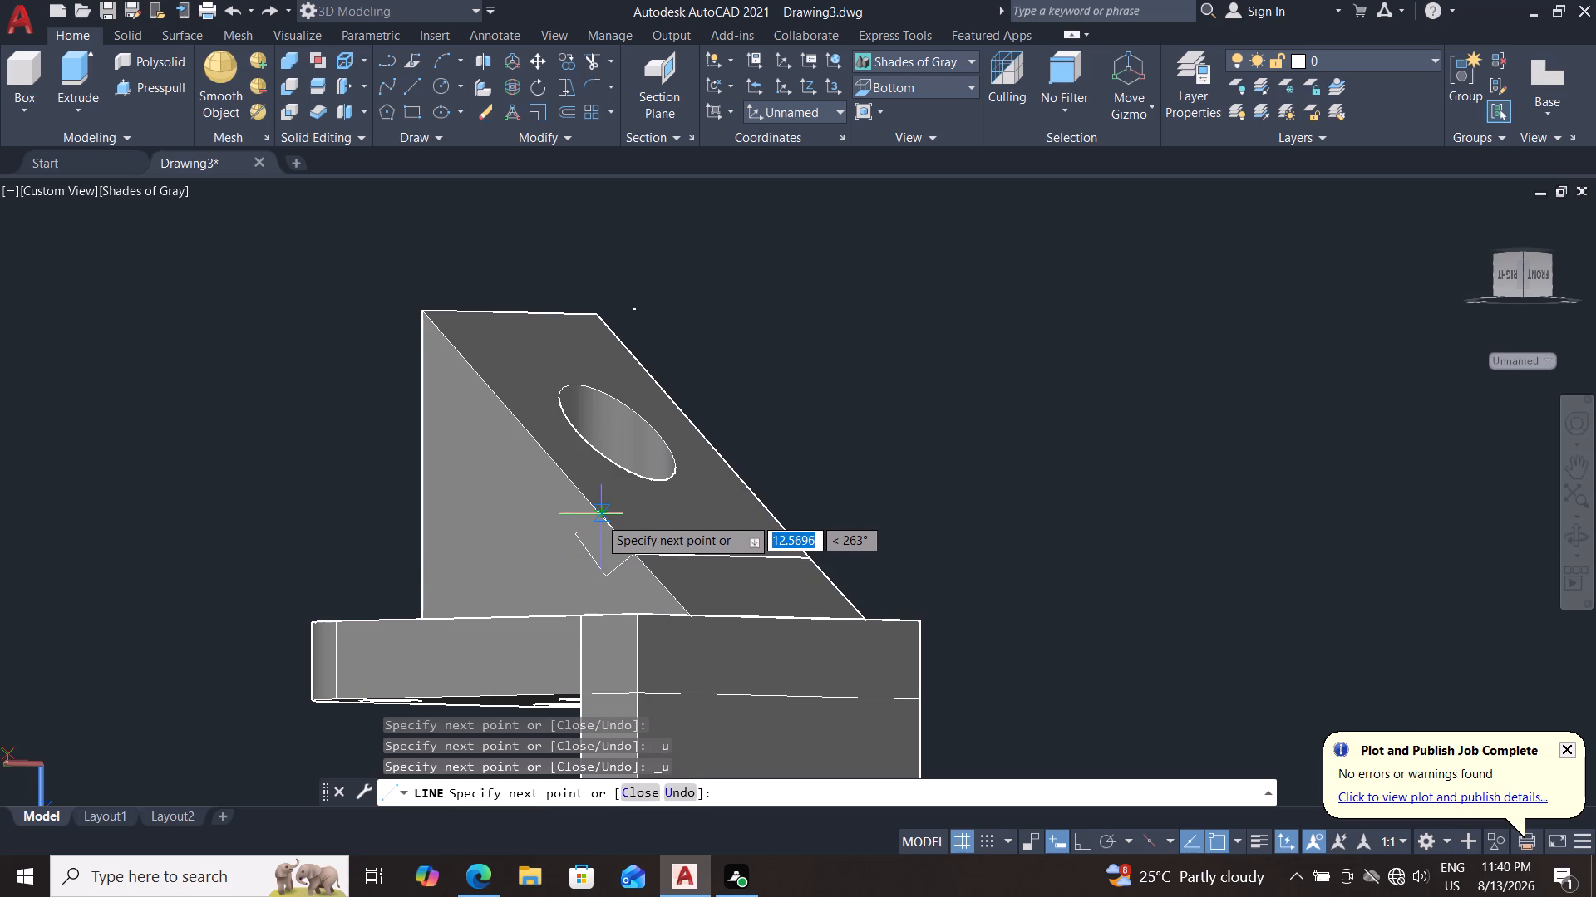
Complete the small four-sided outline with lines along the sloped edge, to the crease corner and back to the outline's inner corner.
{"action": "left_click", "coordinate": [597, 515], "text": "ctrl"}
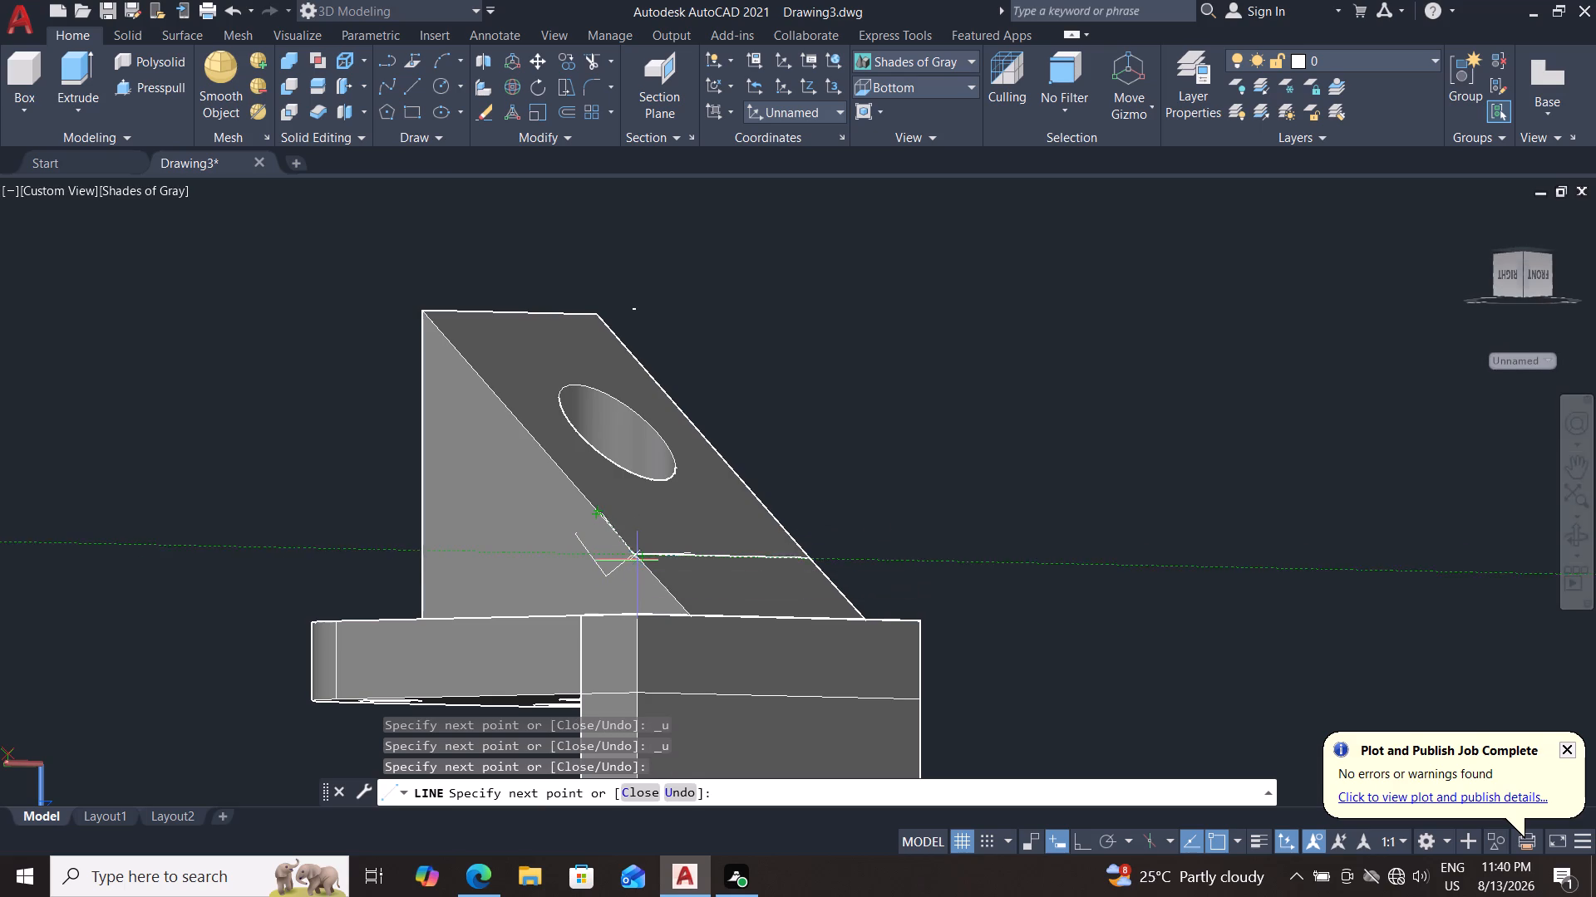
{"action": "left_click", "coordinate": [635, 554]}
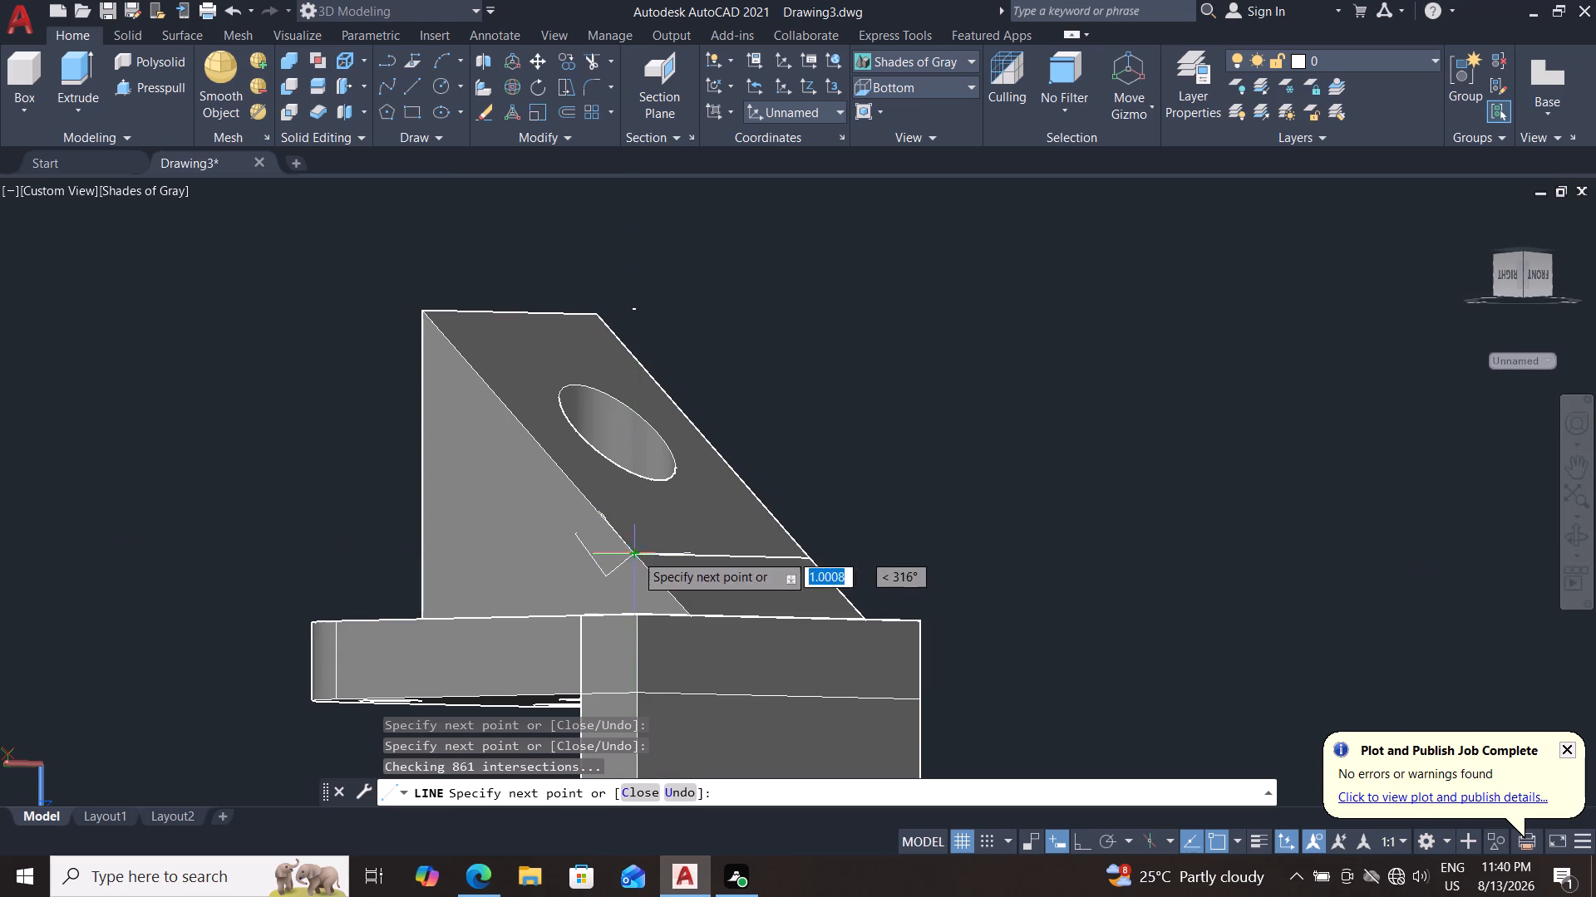
{"action": "left_click", "coordinate": [603, 520]}
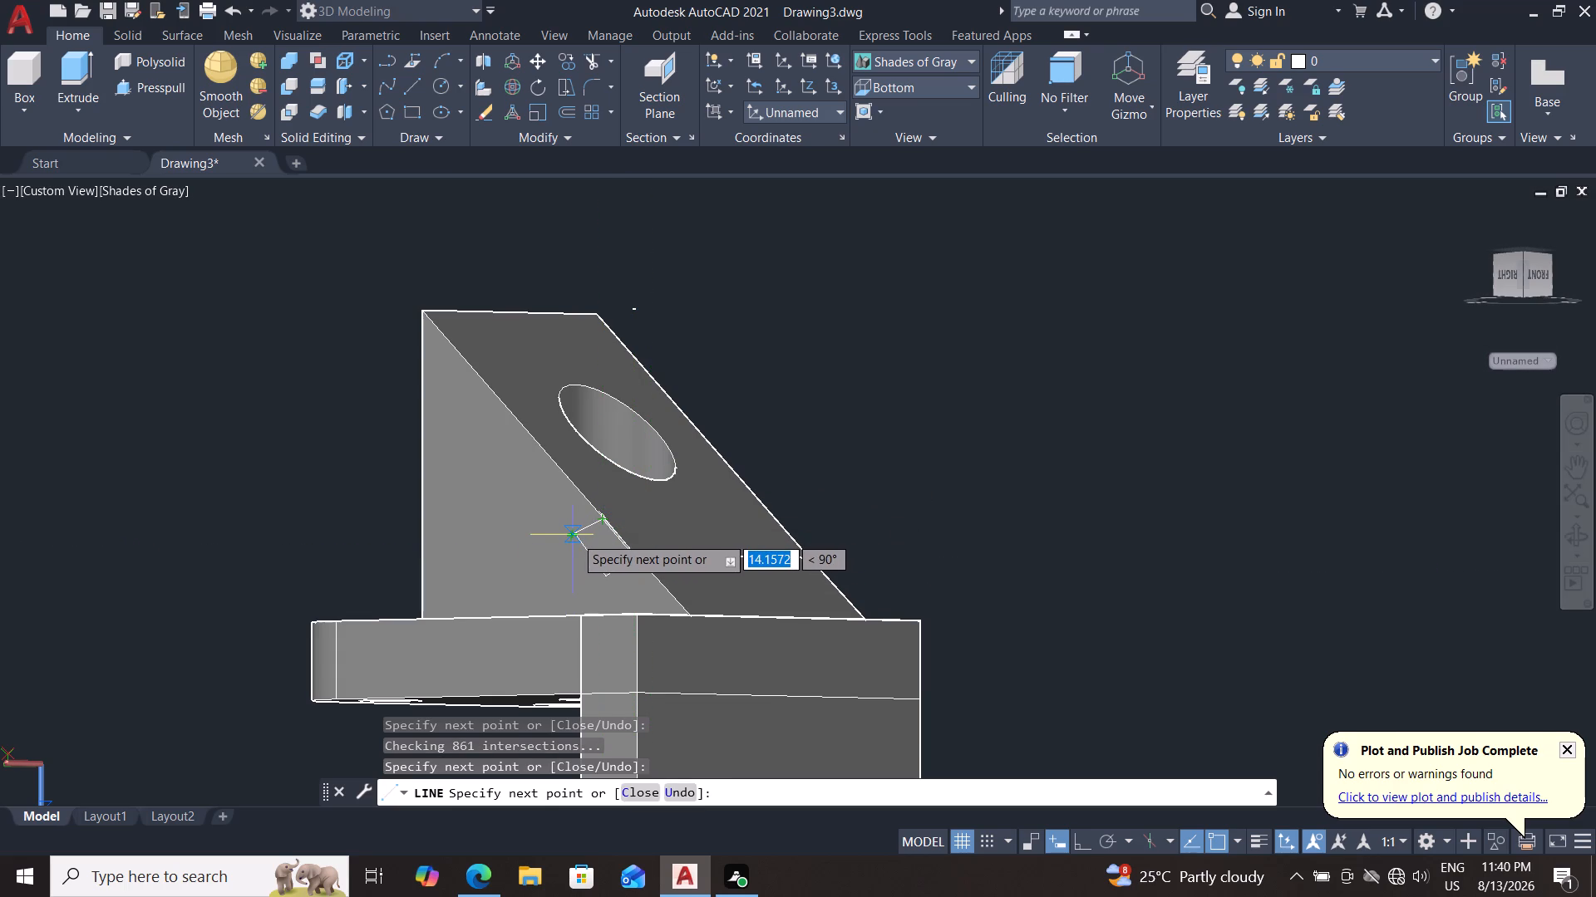
{"action": "left_click", "coordinate": [574, 536]}
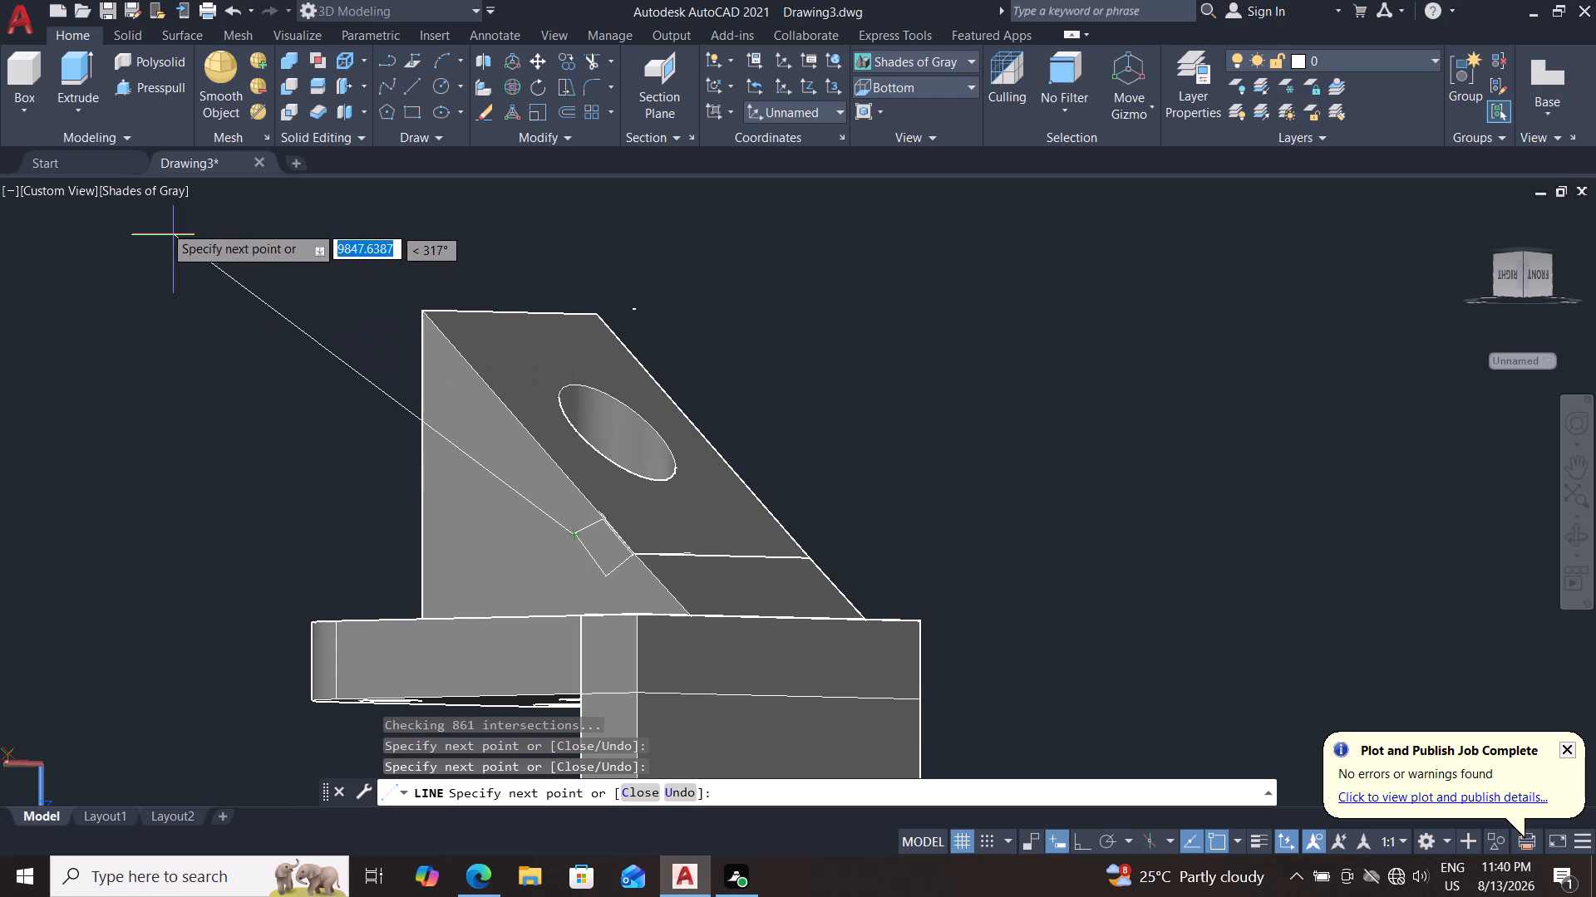
{"action": "key", "text": "Escape"}
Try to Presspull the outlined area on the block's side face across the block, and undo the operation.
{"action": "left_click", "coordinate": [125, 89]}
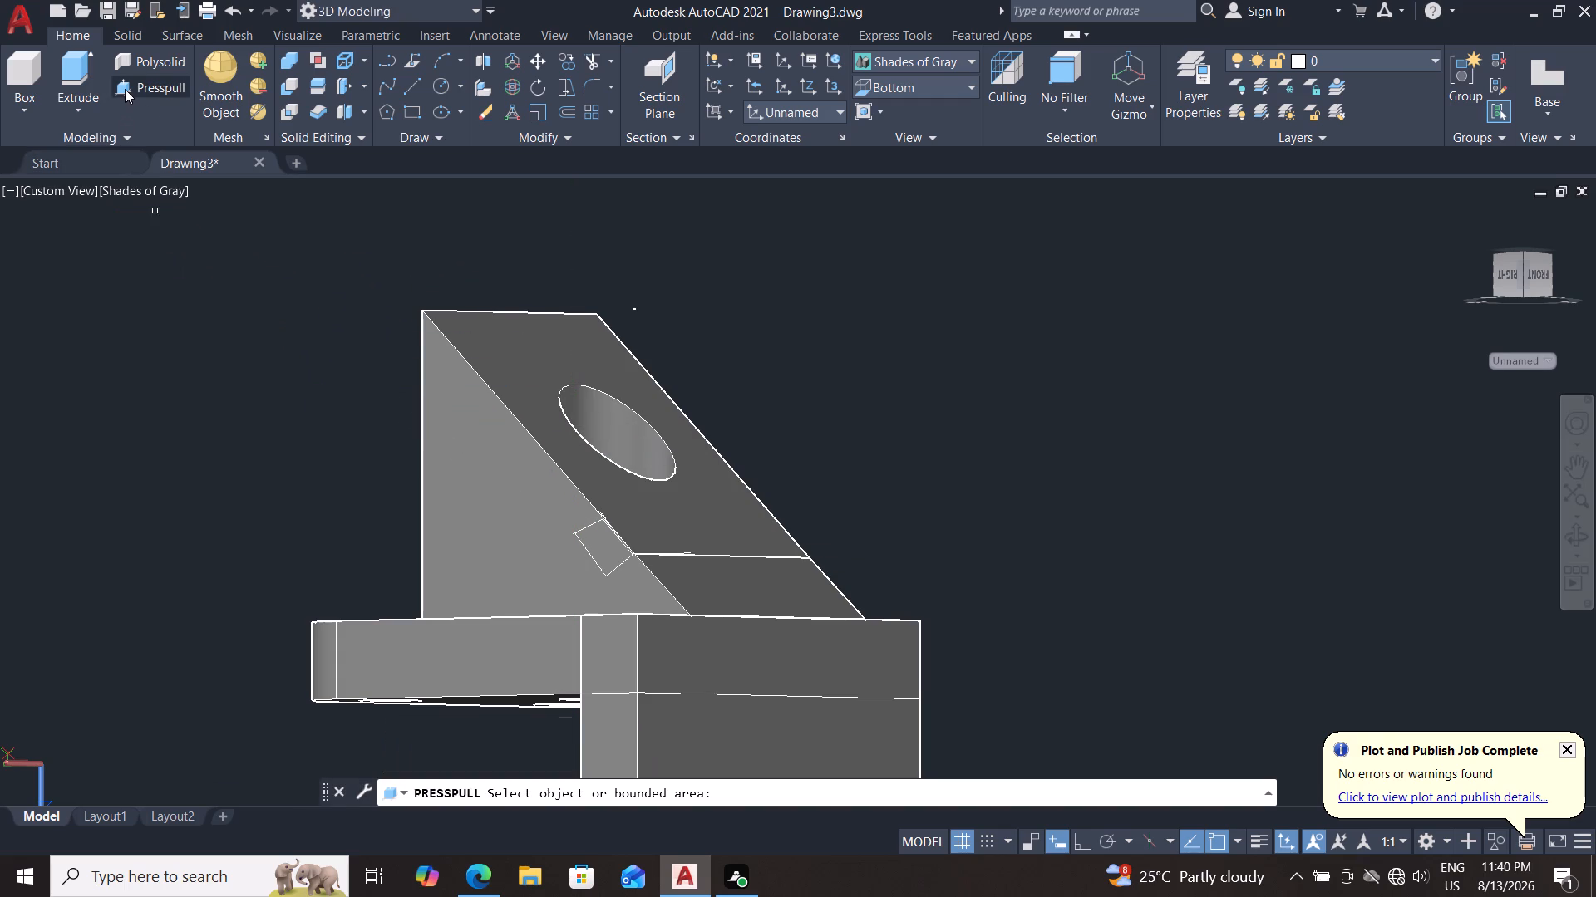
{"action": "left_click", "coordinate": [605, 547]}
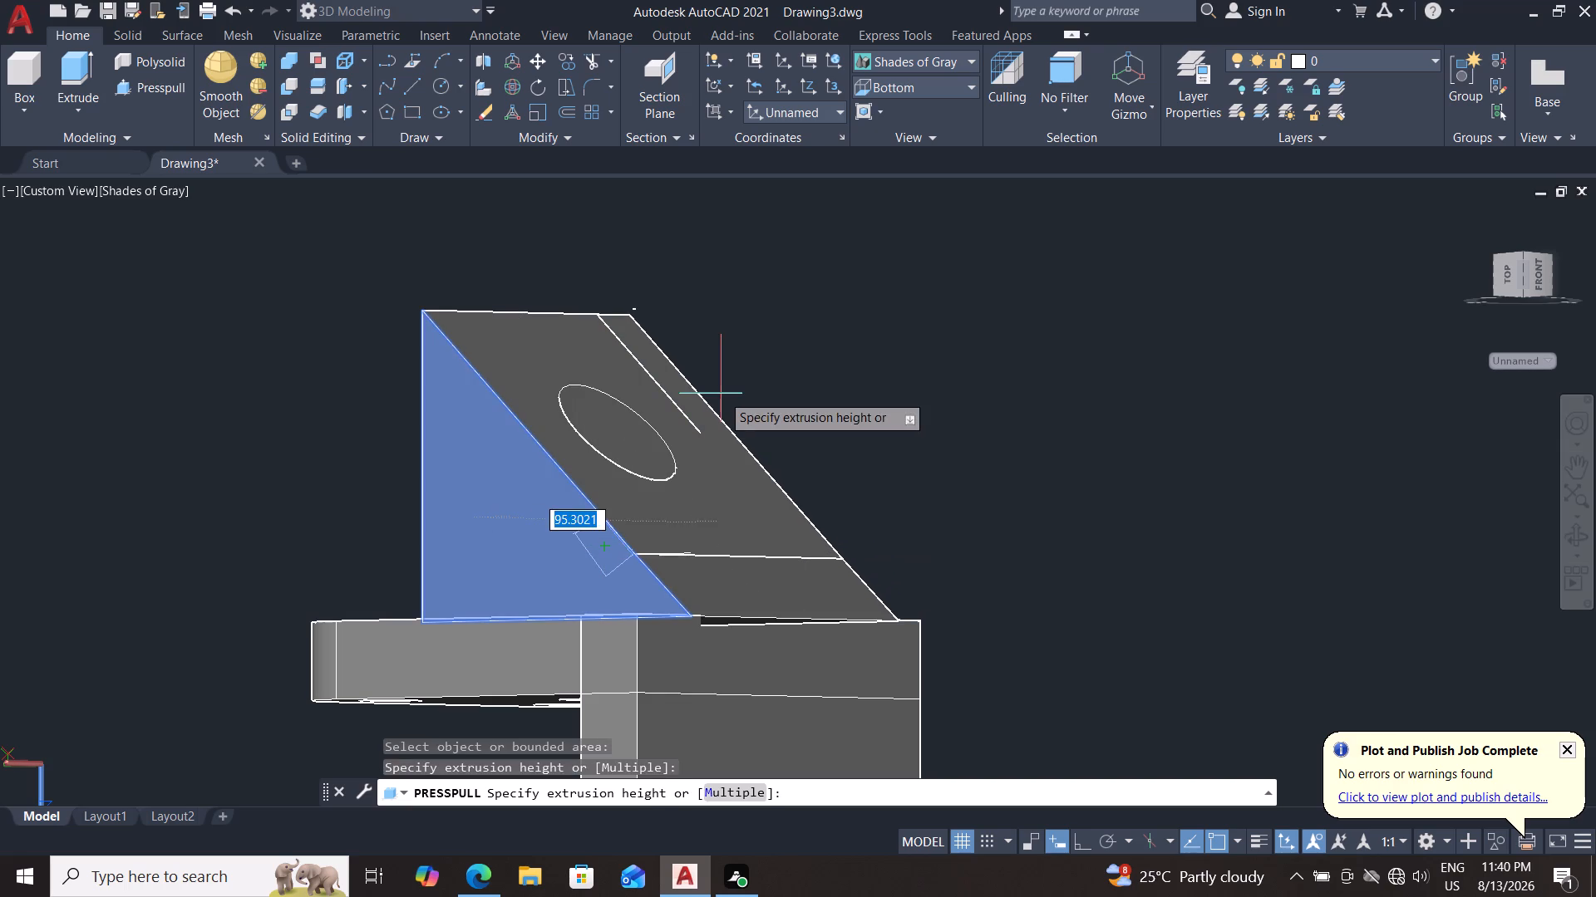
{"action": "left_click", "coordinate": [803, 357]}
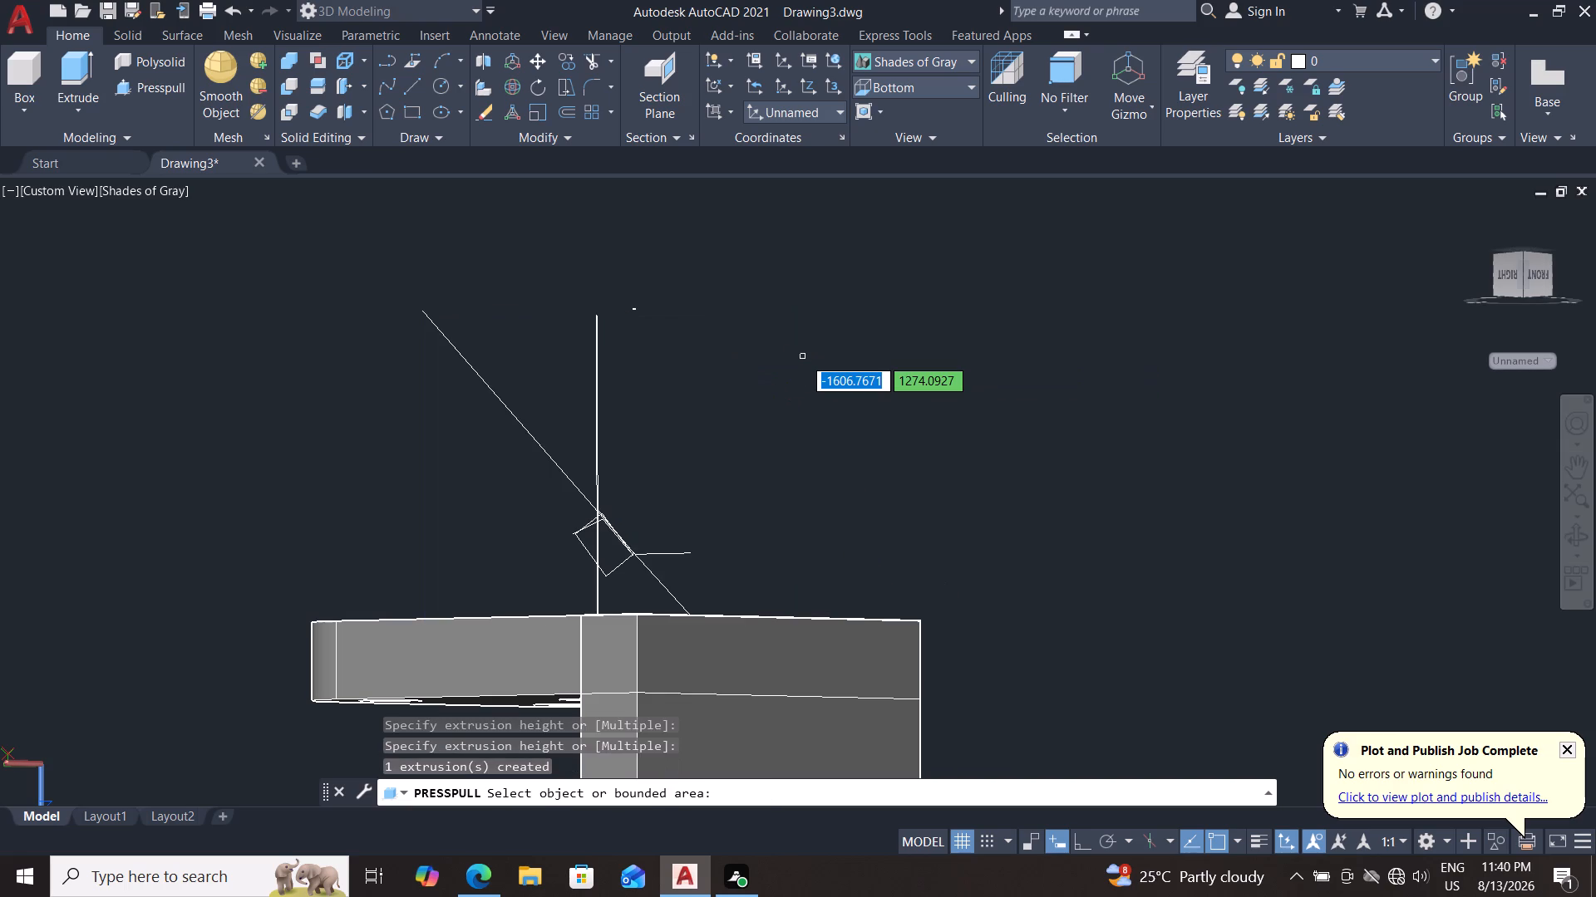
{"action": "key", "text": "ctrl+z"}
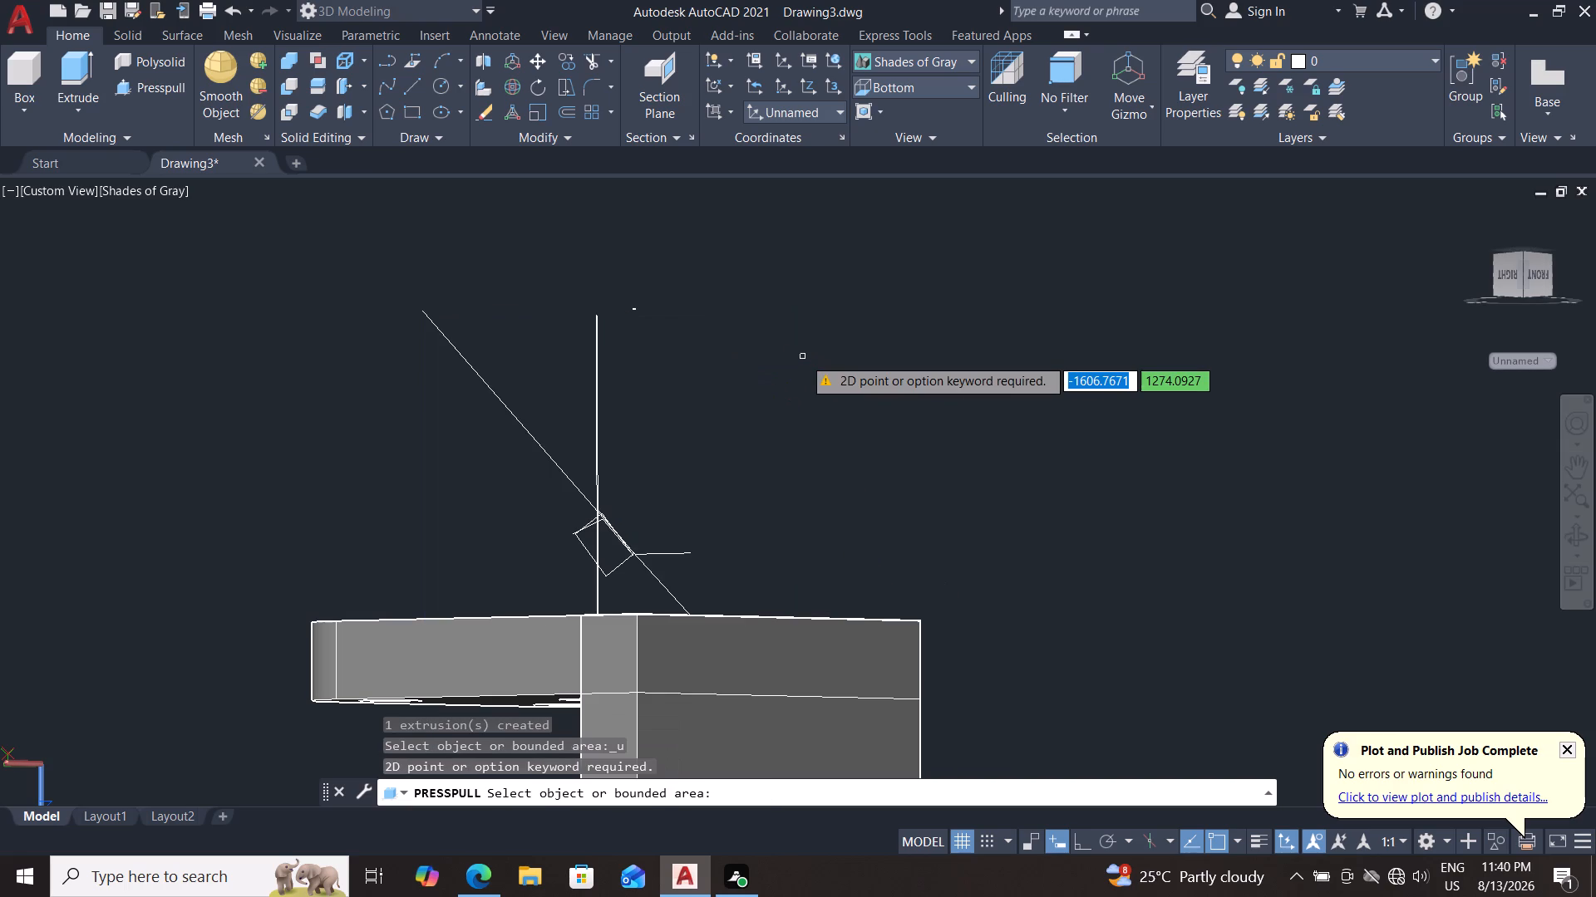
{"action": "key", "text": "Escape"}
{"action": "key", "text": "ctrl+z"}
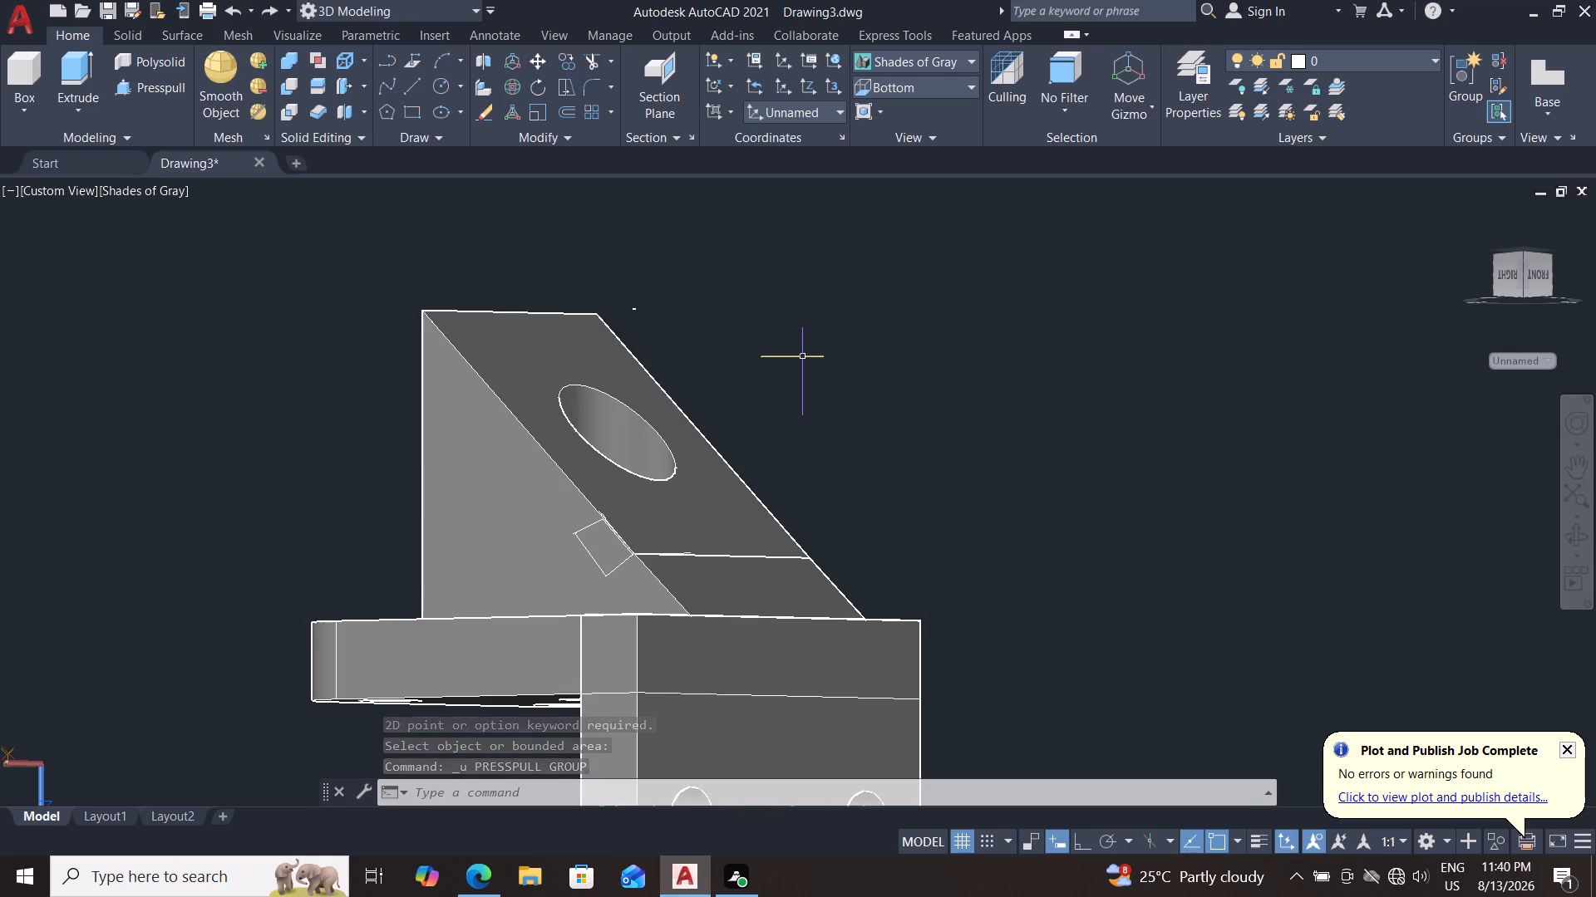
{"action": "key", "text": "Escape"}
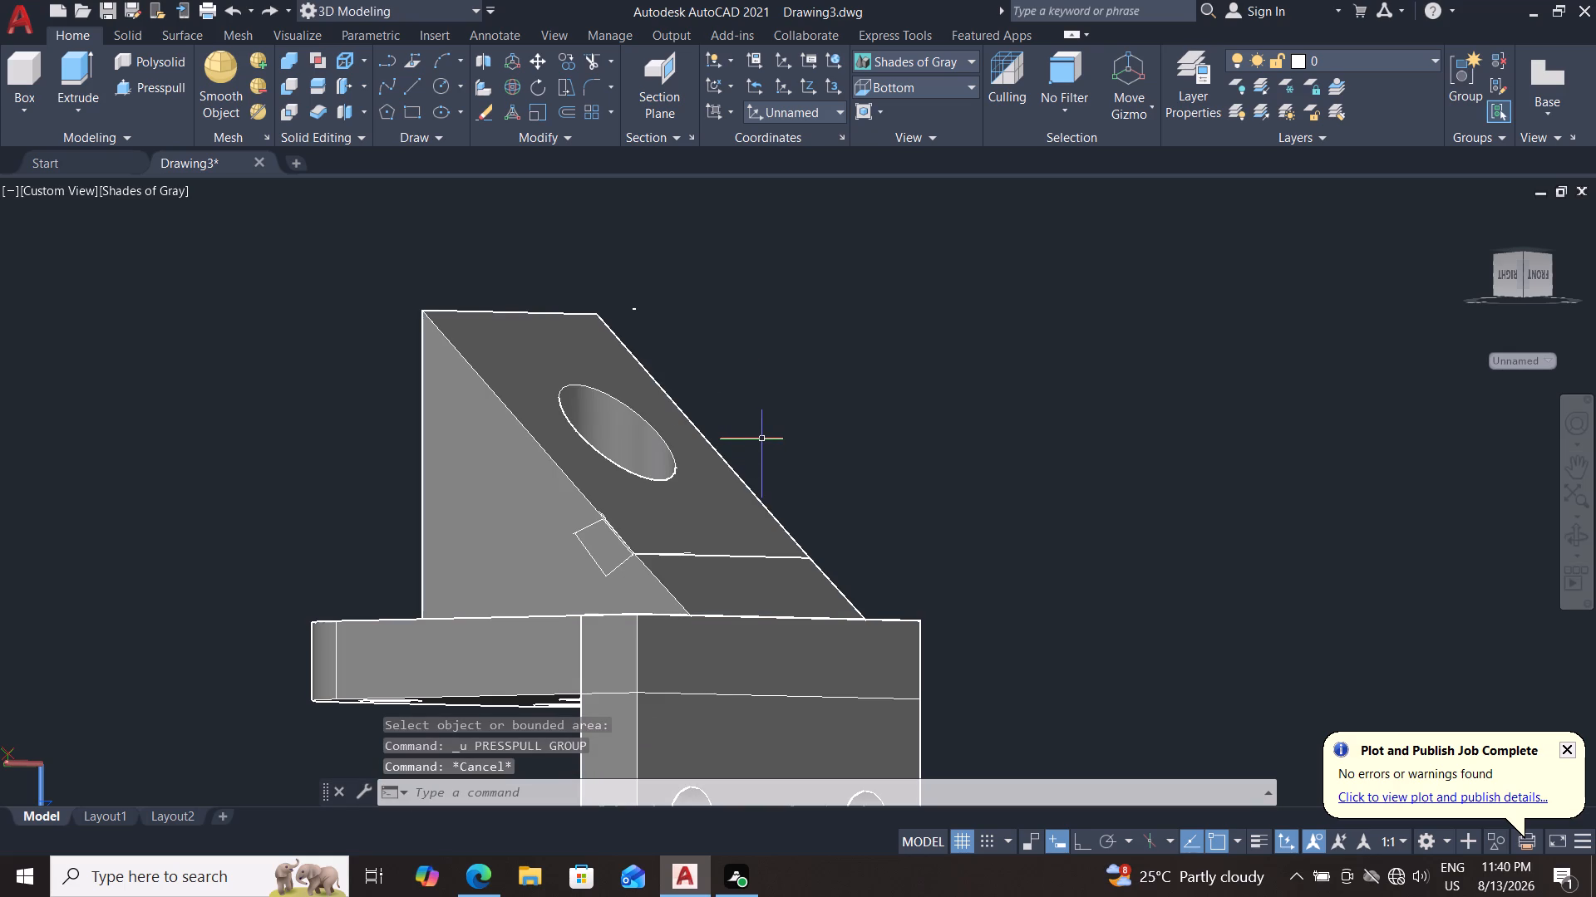
Delete the leftover horizontal line sticking out from the crease in the block's slope.
{"action": "middle_click_drag", "start_coordinate": [762, 439], "coordinate": [831, 443]}
{"action": "middle_click_drag", "start_coordinate": [830, 416], "coordinate": [830, 417], "text": "shift"}
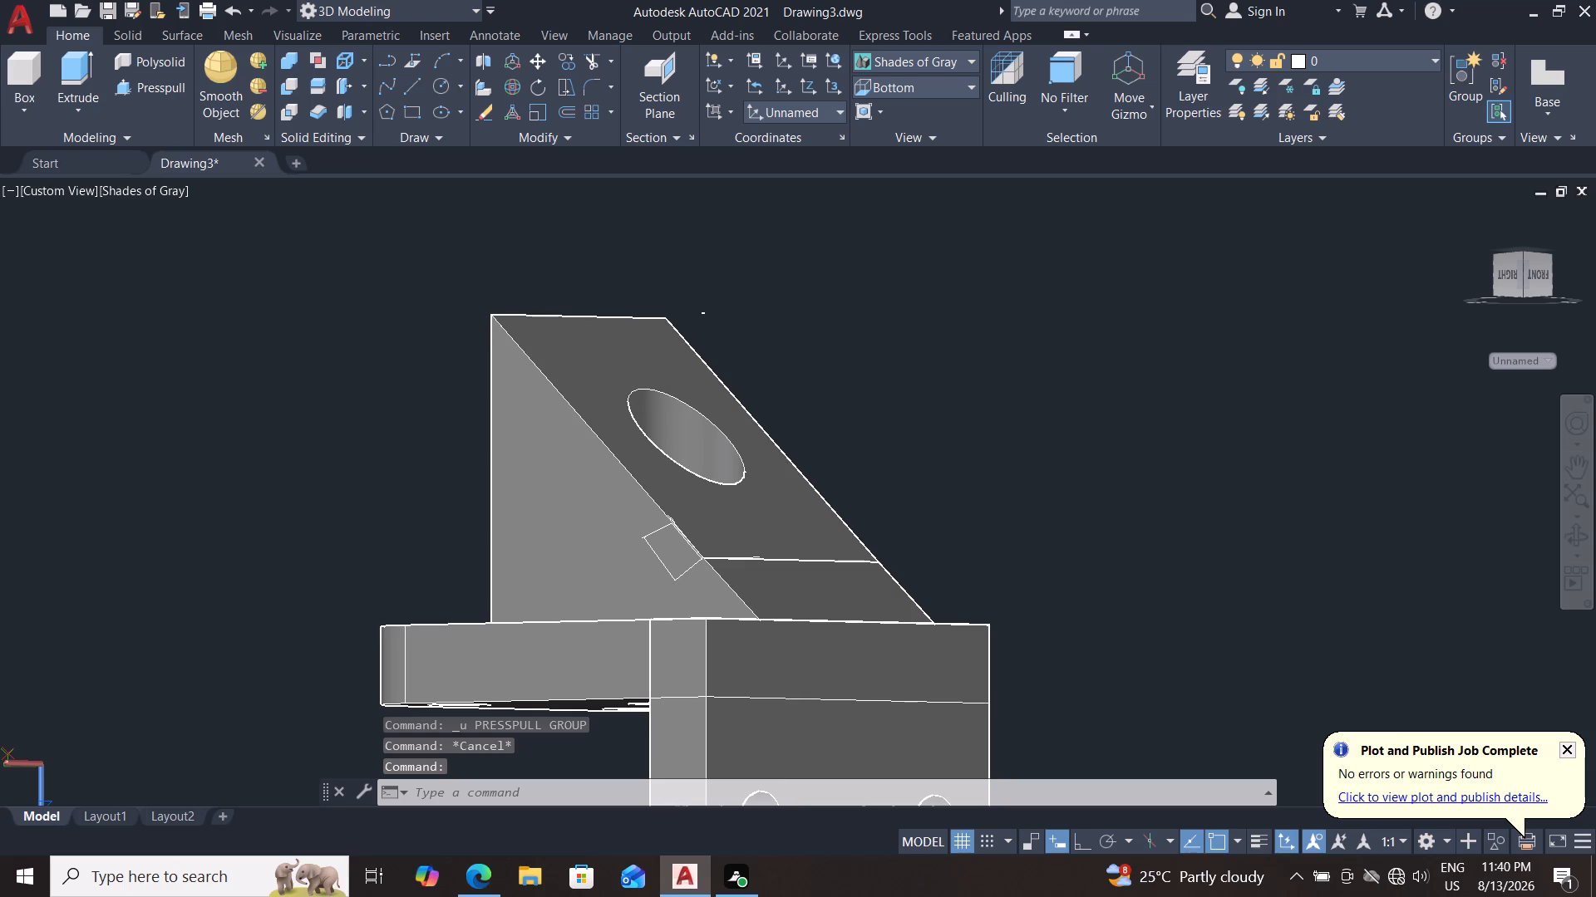
{"action": "middle_click_drag", "start_coordinate": [830, 417], "coordinate": [767, 385], "text": "shift"}
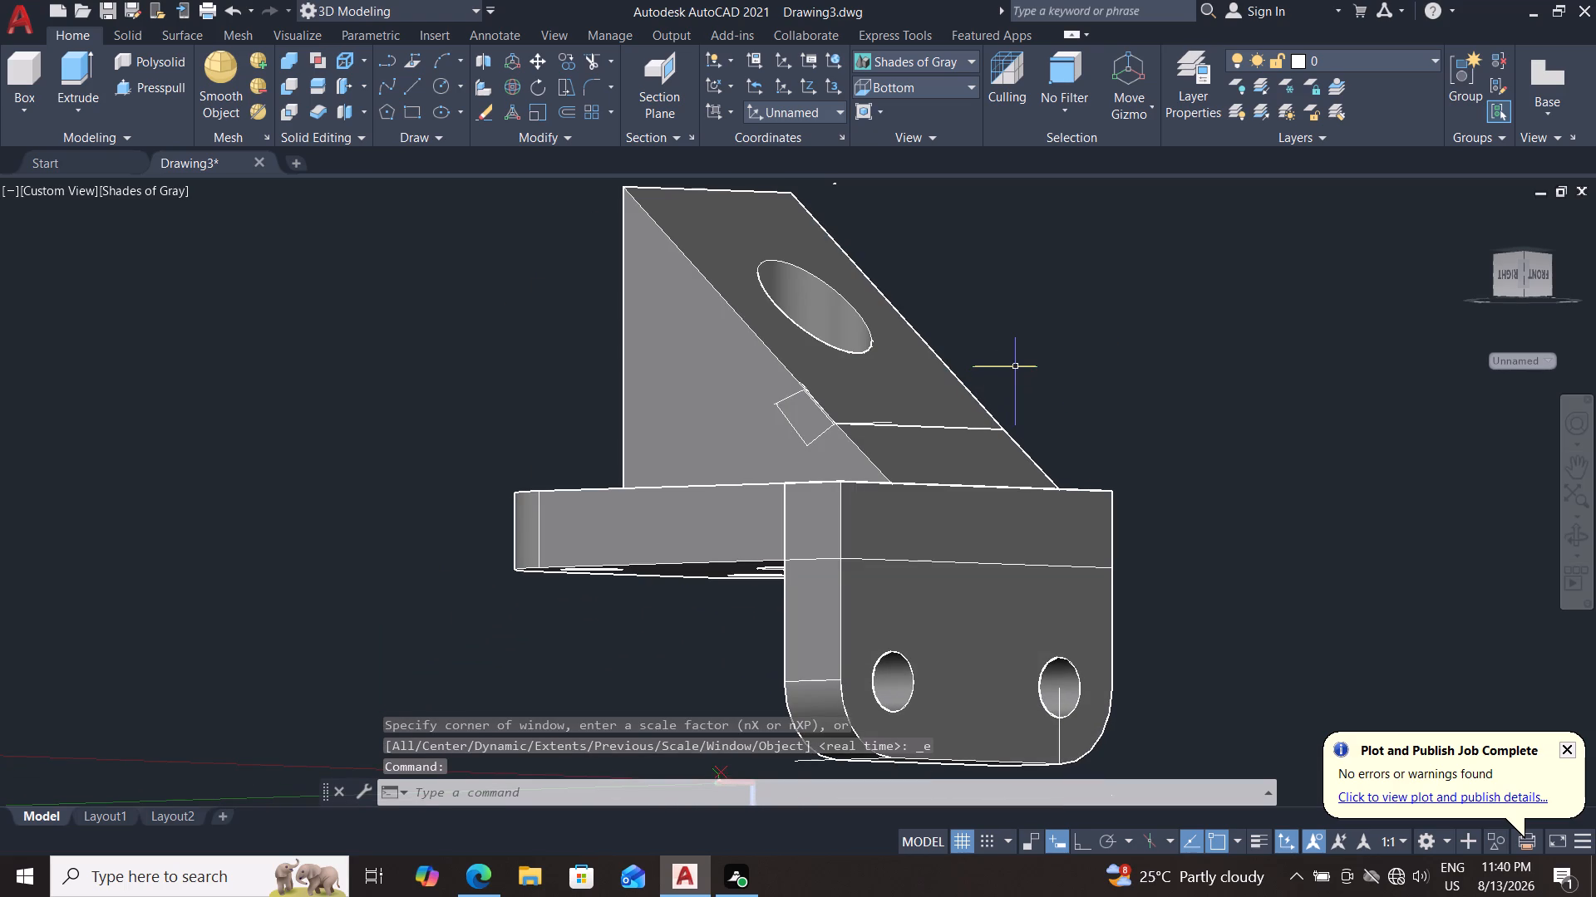
{"action": "middle_click_drag", "start_coordinate": [1016, 367], "coordinate": [1114, 397], "text": "shift"}
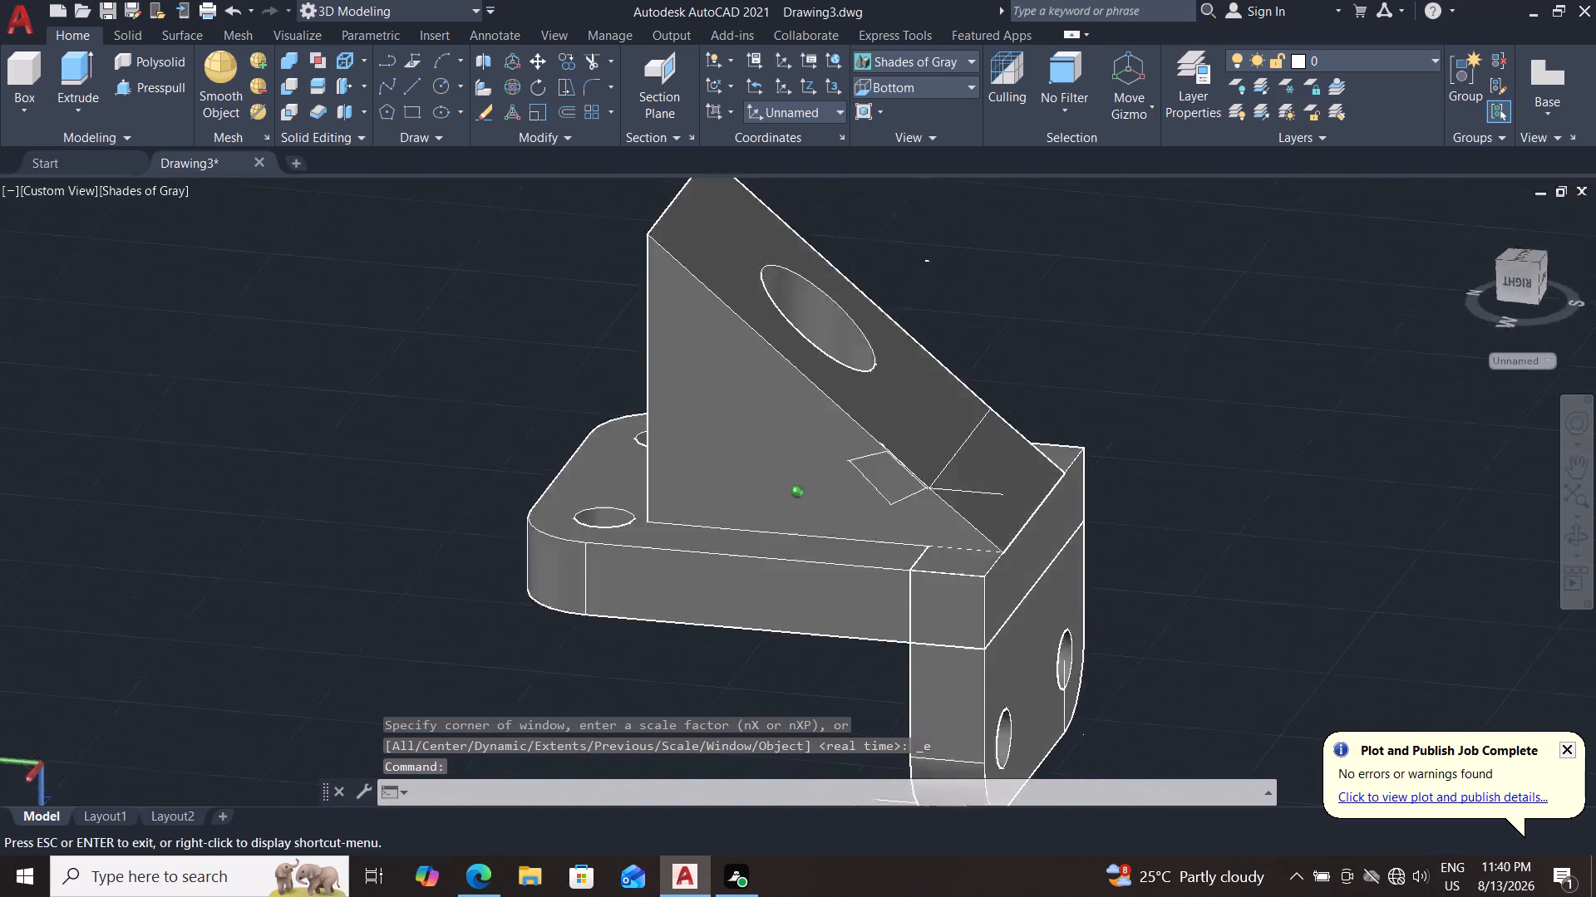
{"action": "middle_click_drag", "start_coordinate": [1114, 397], "coordinate": [1141, 362], "text": "shift"}
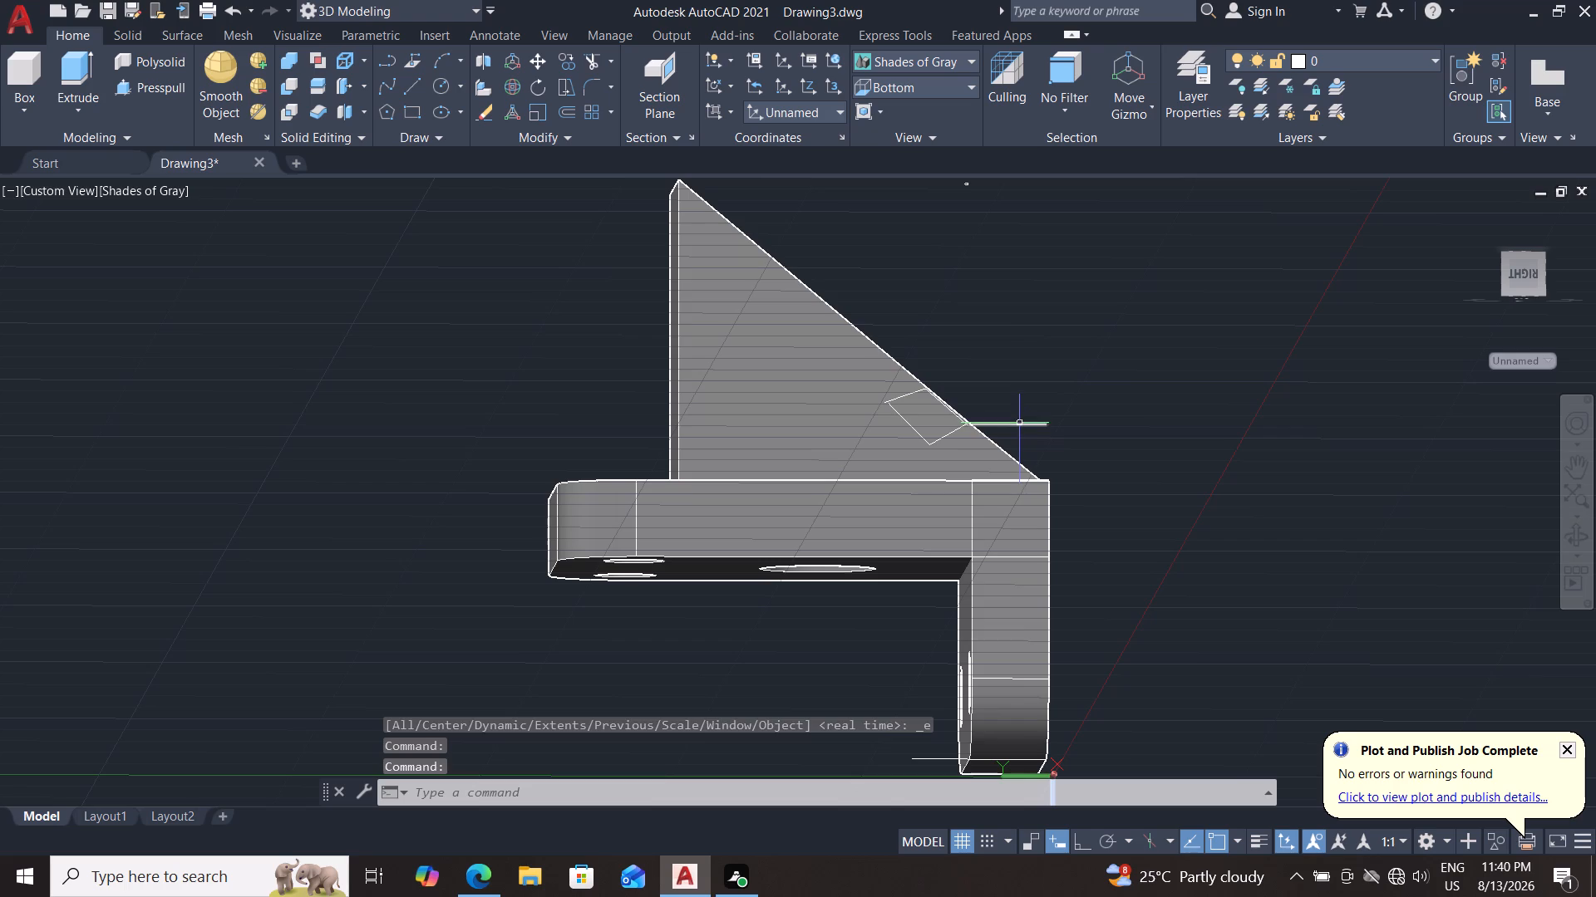
{"action": "left_click", "coordinate": [1020, 424]}
{"action": "key", "text": "Delete"}
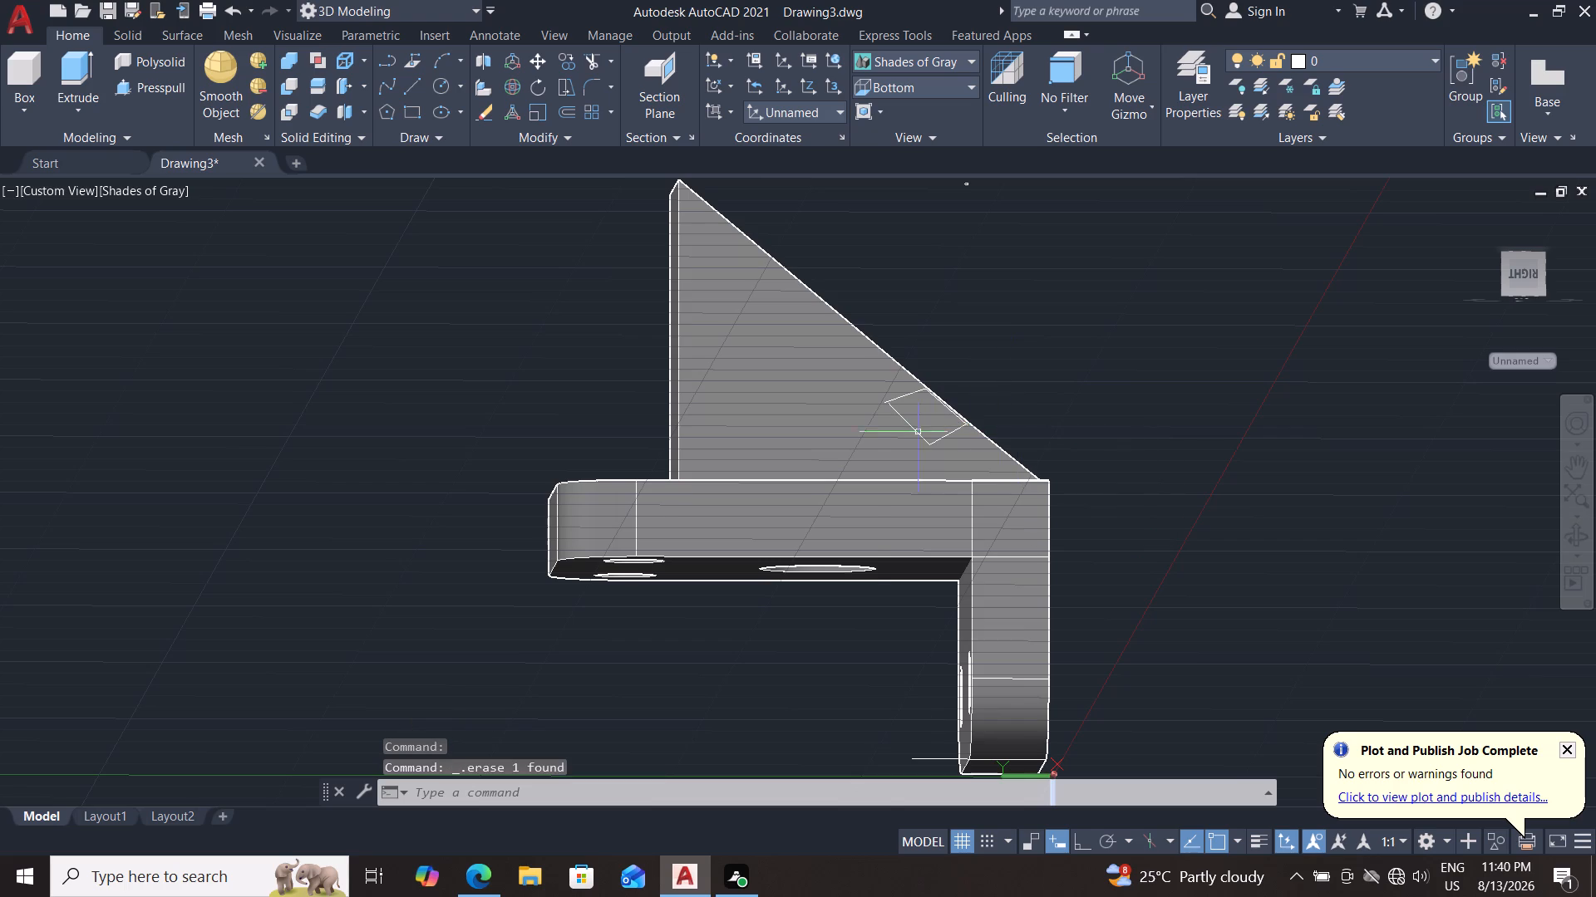
Delete the remaining three lines of the small outline on the block's side face below the sloped edge.
{"action": "left_click", "coordinate": [929, 443]}
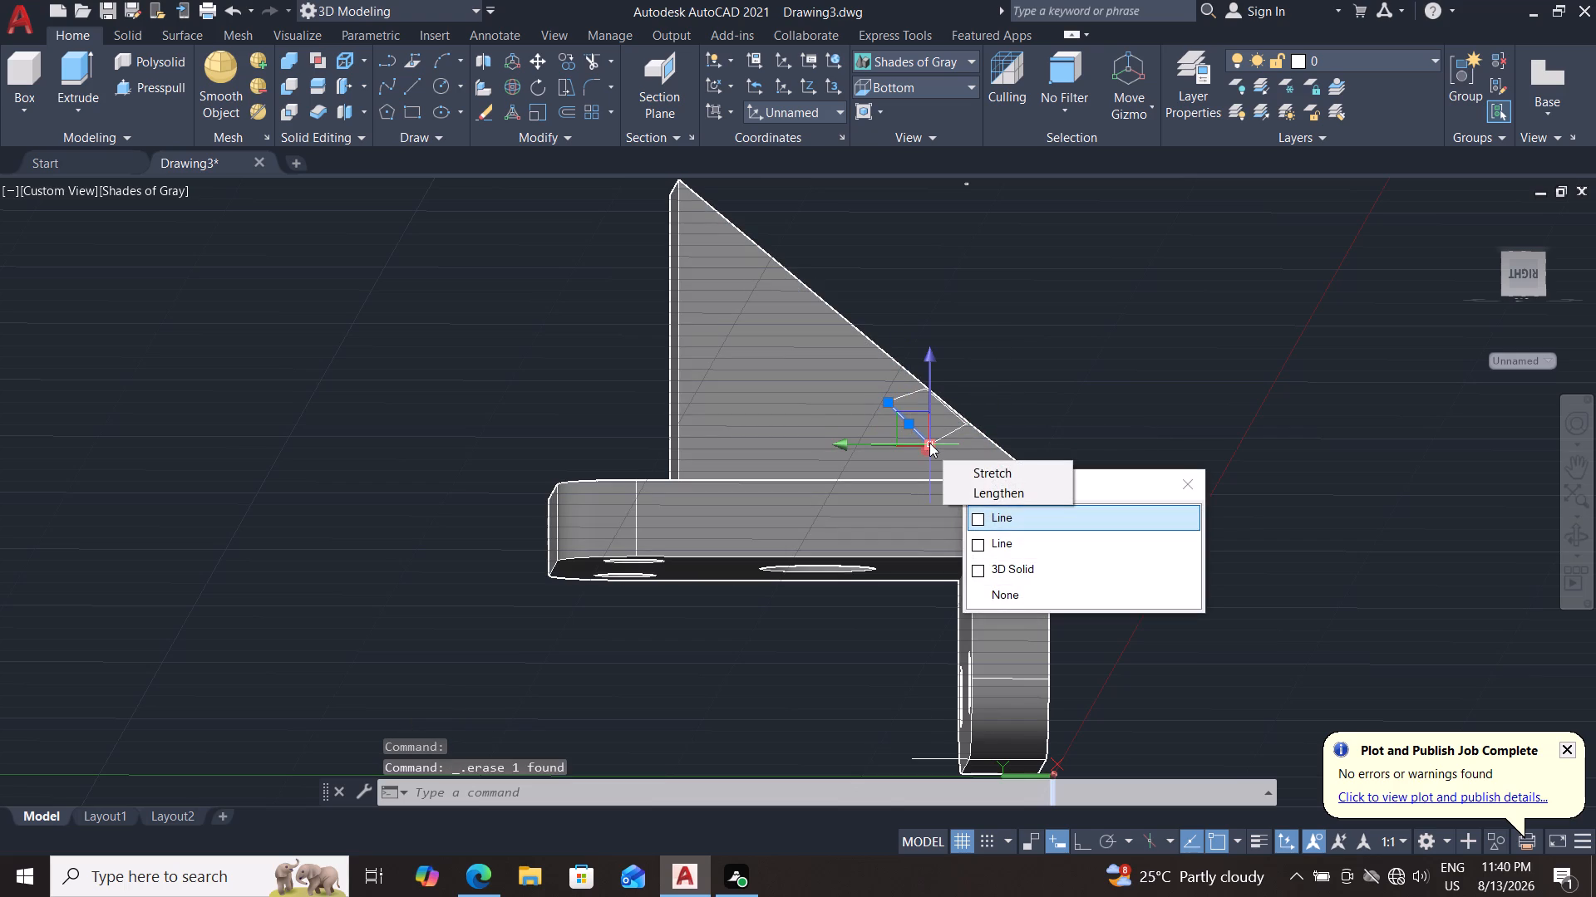
{"action": "key", "text": "Delete"}
{"action": "key", "text": "Escape"}
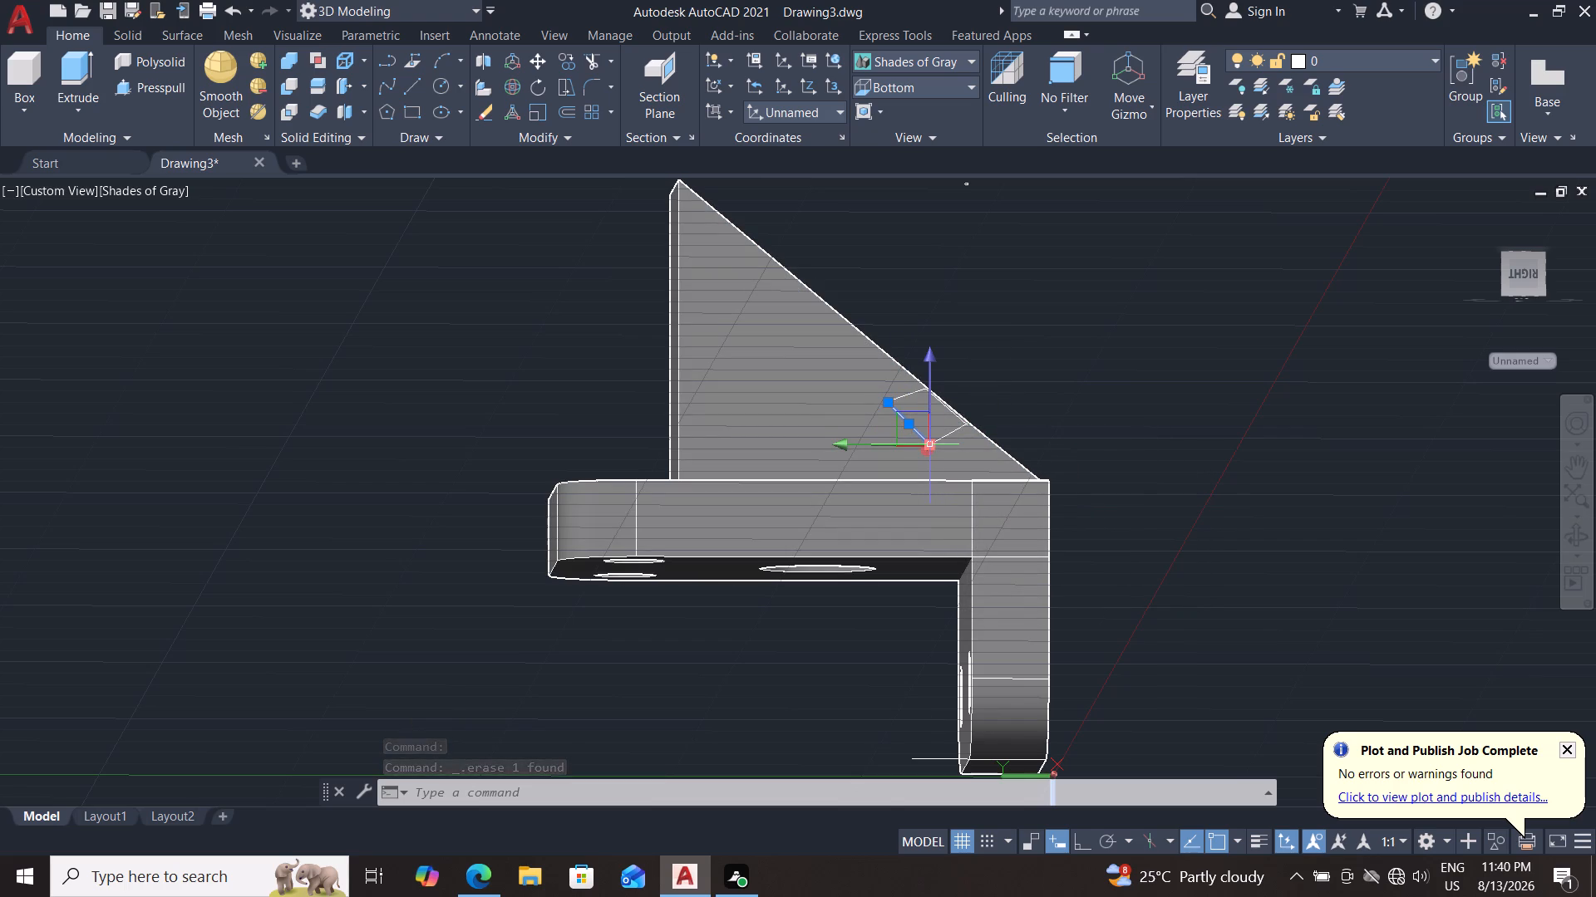
{"action": "key", "text": "Delete"}
{"action": "left_click", "coordinate": [943, 439]}
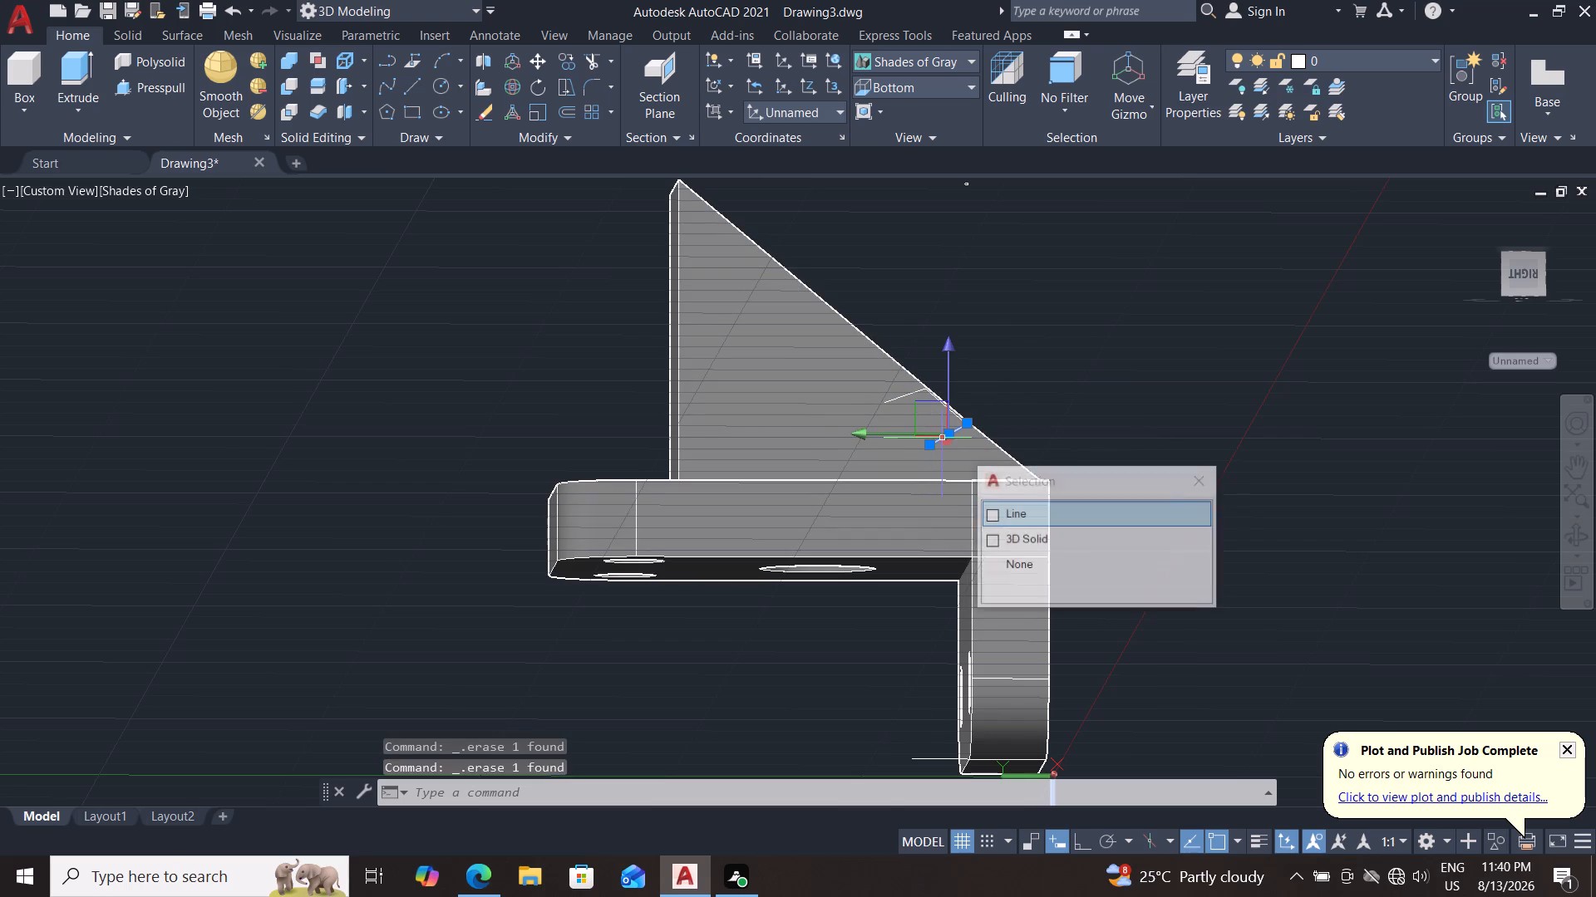
{"action": "key", "text": "Delete"}
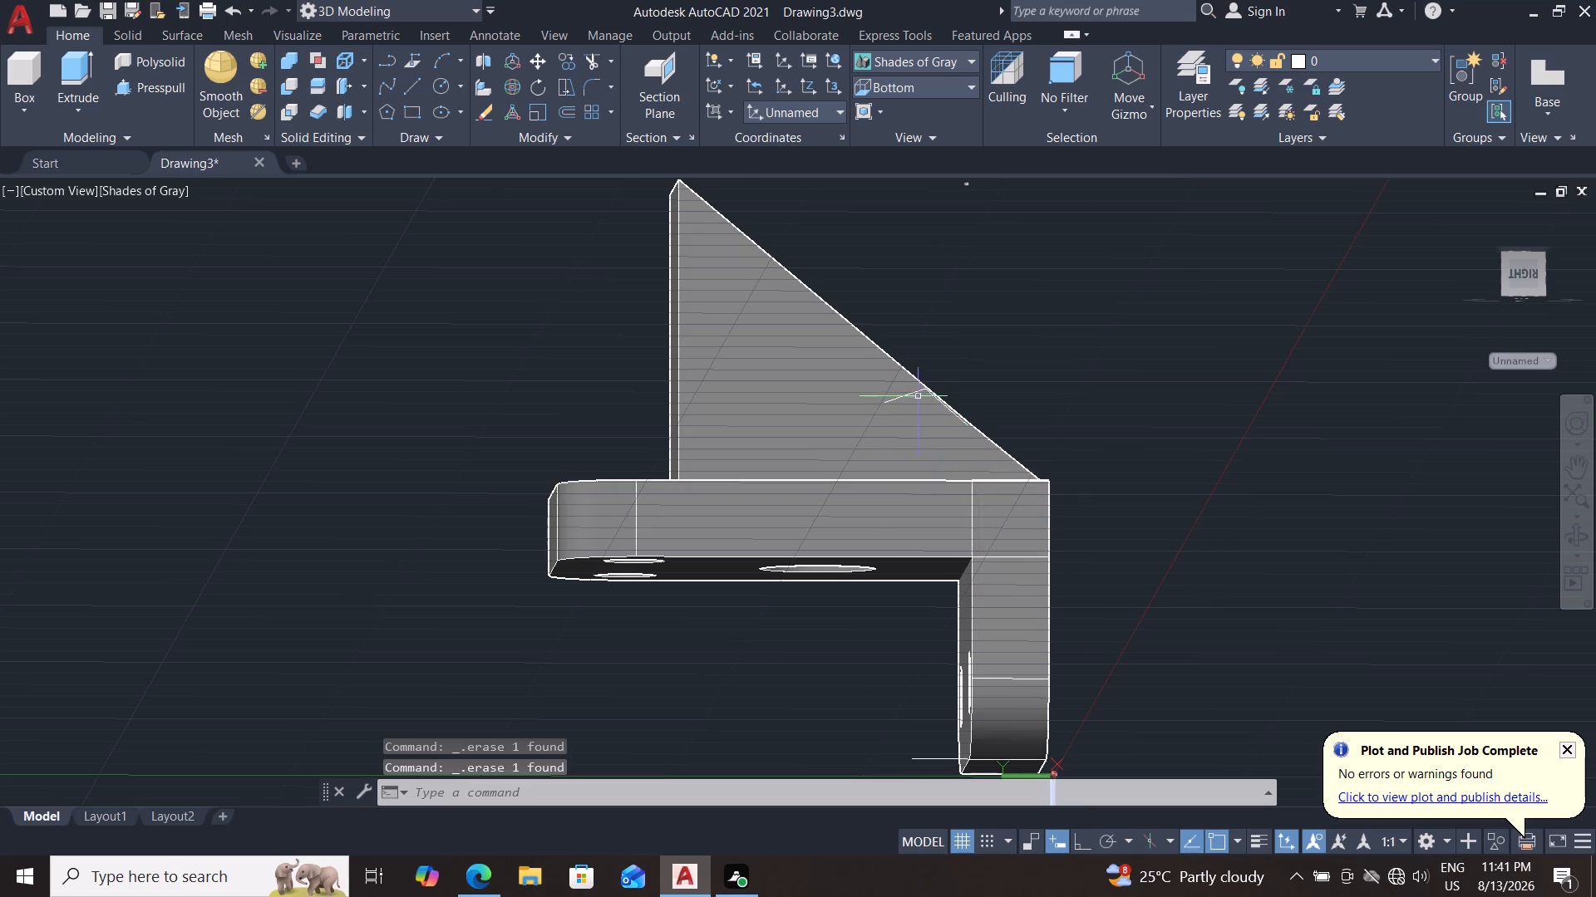
{"action": "left_click", "coordinate": [906, 395]}
{"action": "key", "text": "Delete"}
Delete the short leftover line by the crease corner and the long line running along the block's sloped edge.
{"action": "middle_click_drag", "start_coordinate": [1007, 354], "coordinate": [938, 429], "text": "shift"}
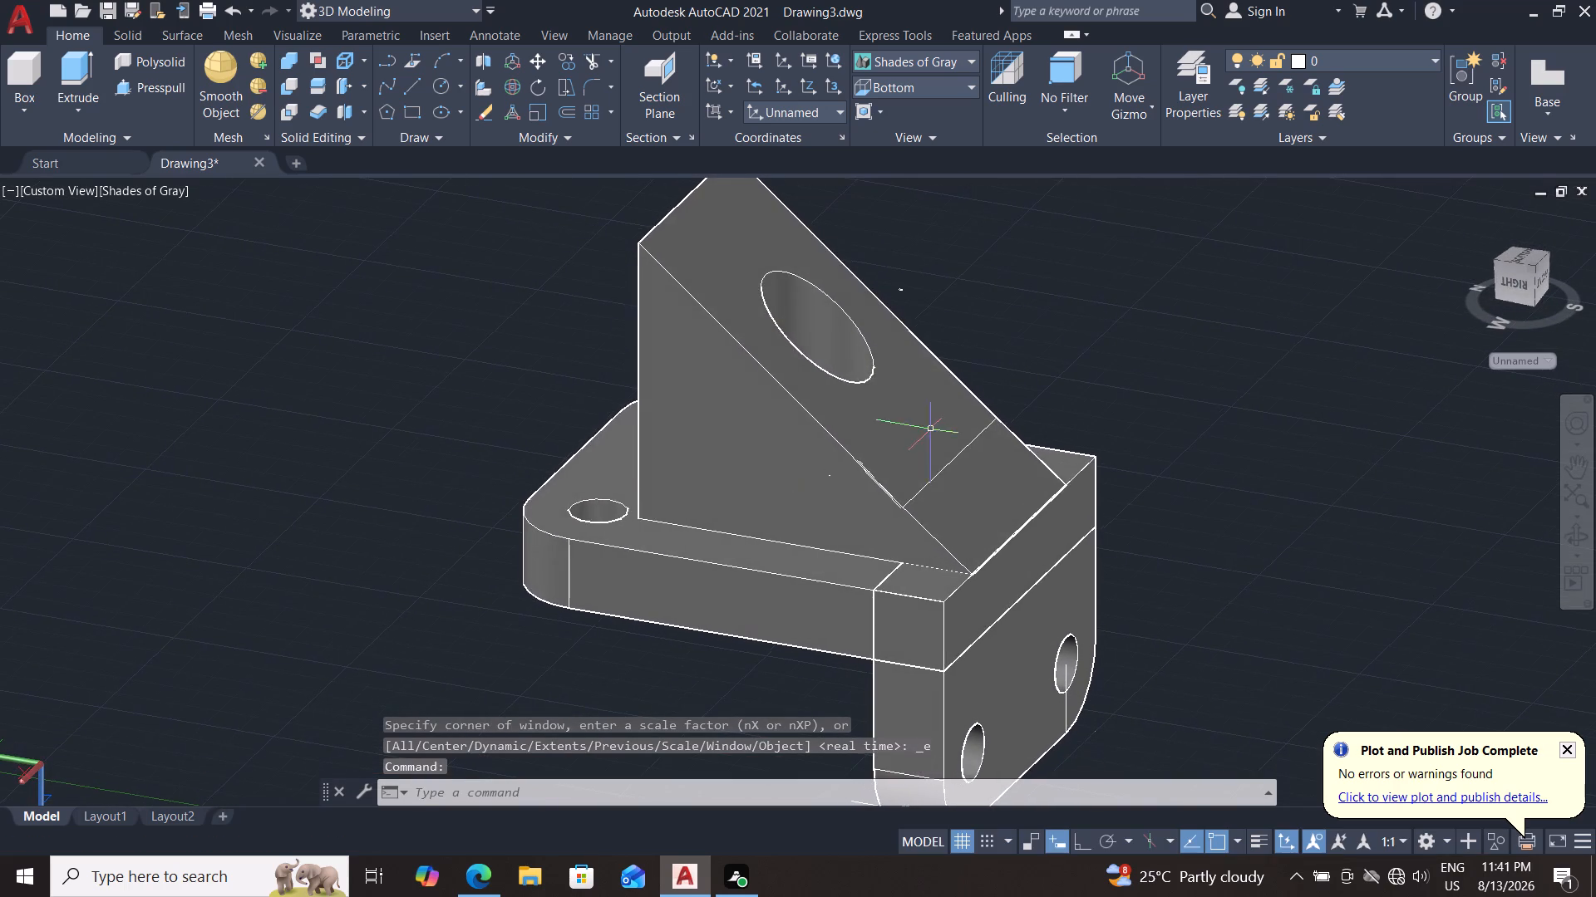
{"action": "left_click", "coordinate": [879, 478]}
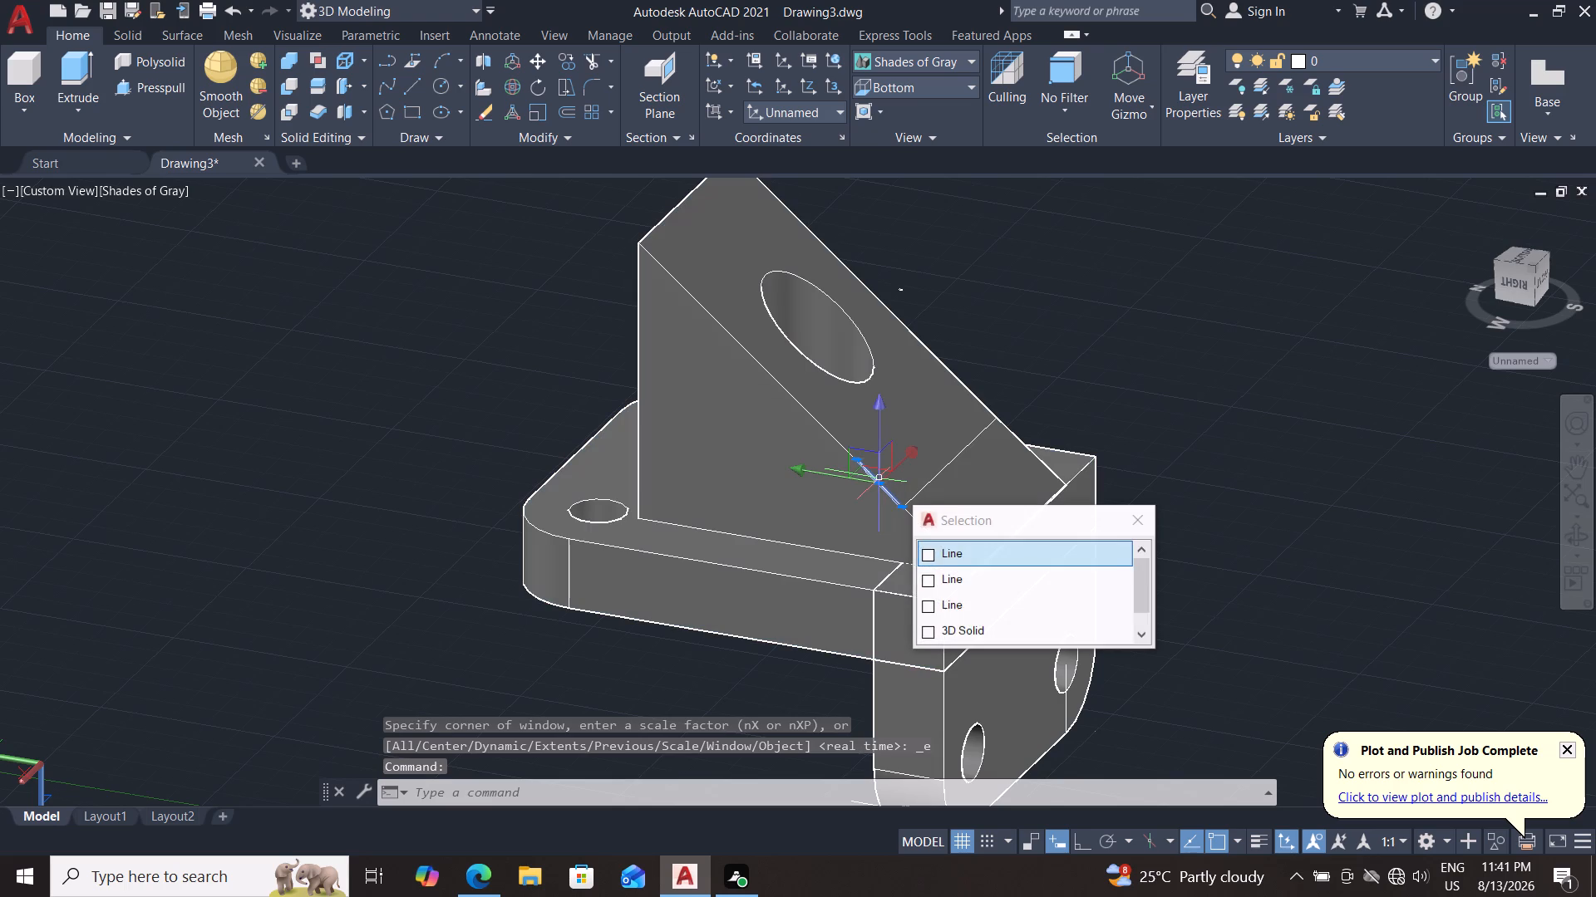
{"action": "key", "text": "Delete"}
{"action": "left_click", "coordinate": [884, 489]}
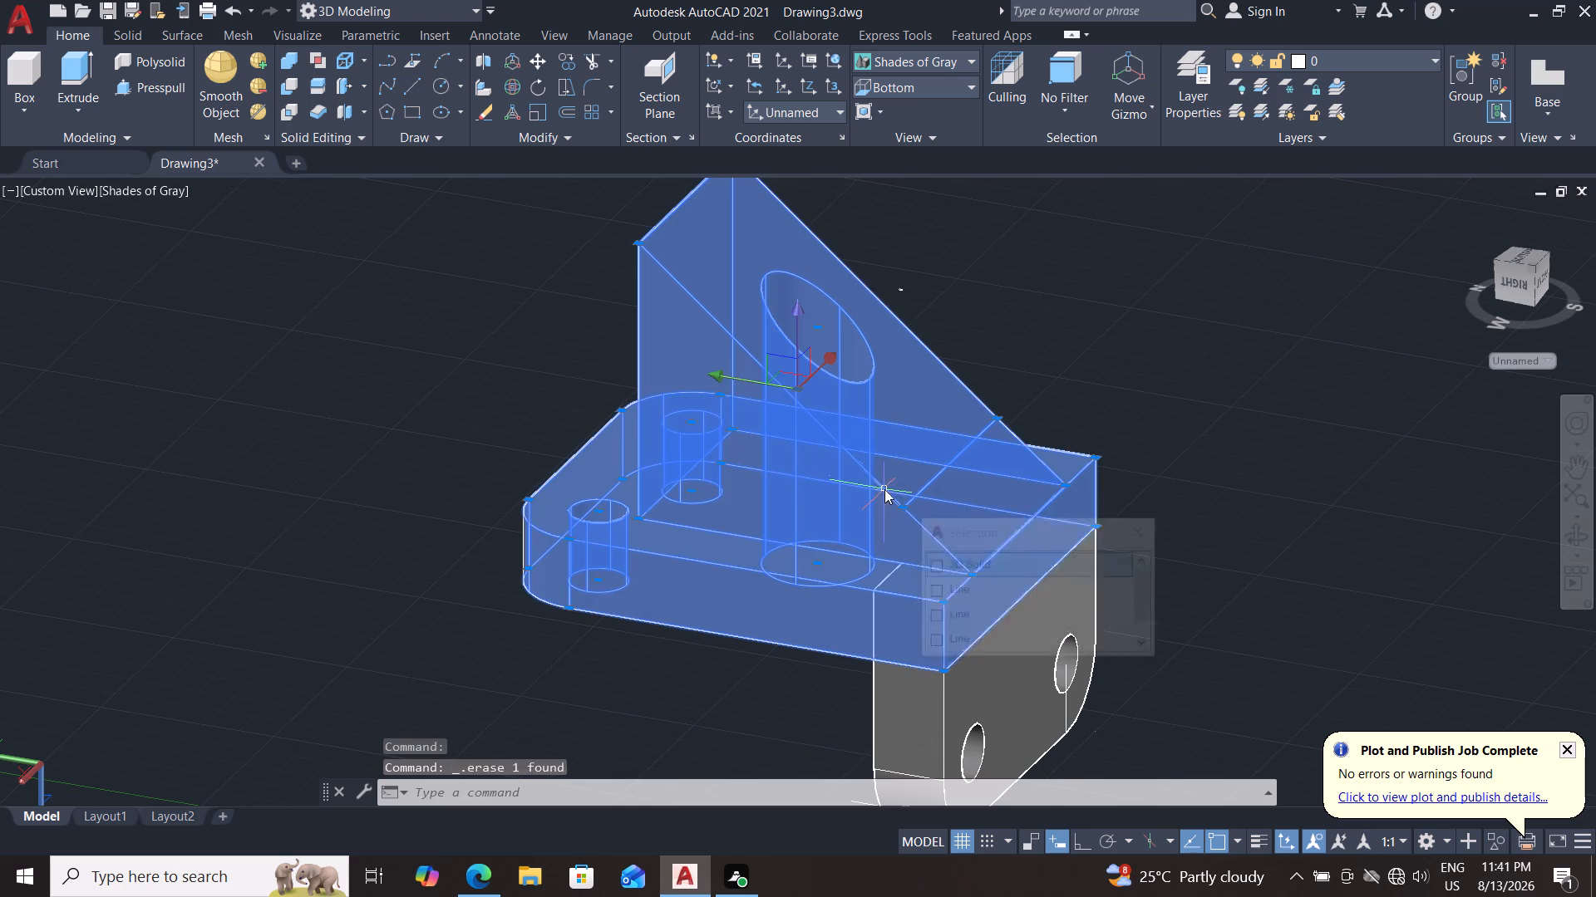
{"action": "left_click", "coordinate": [941, 596]}
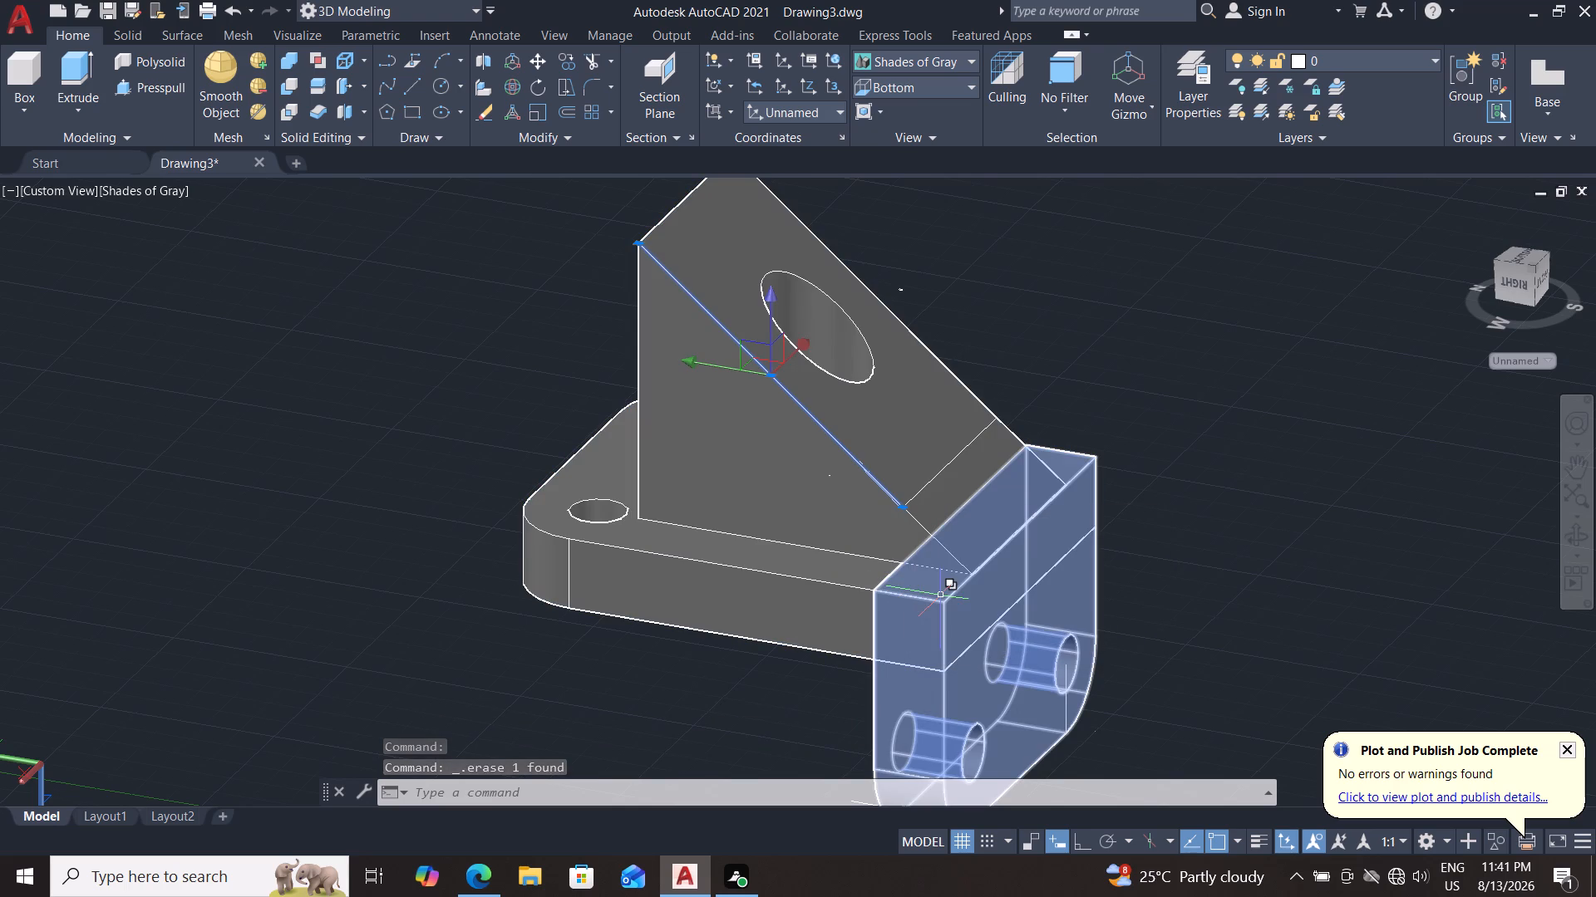
{"action": "key", "text": "Delete"}
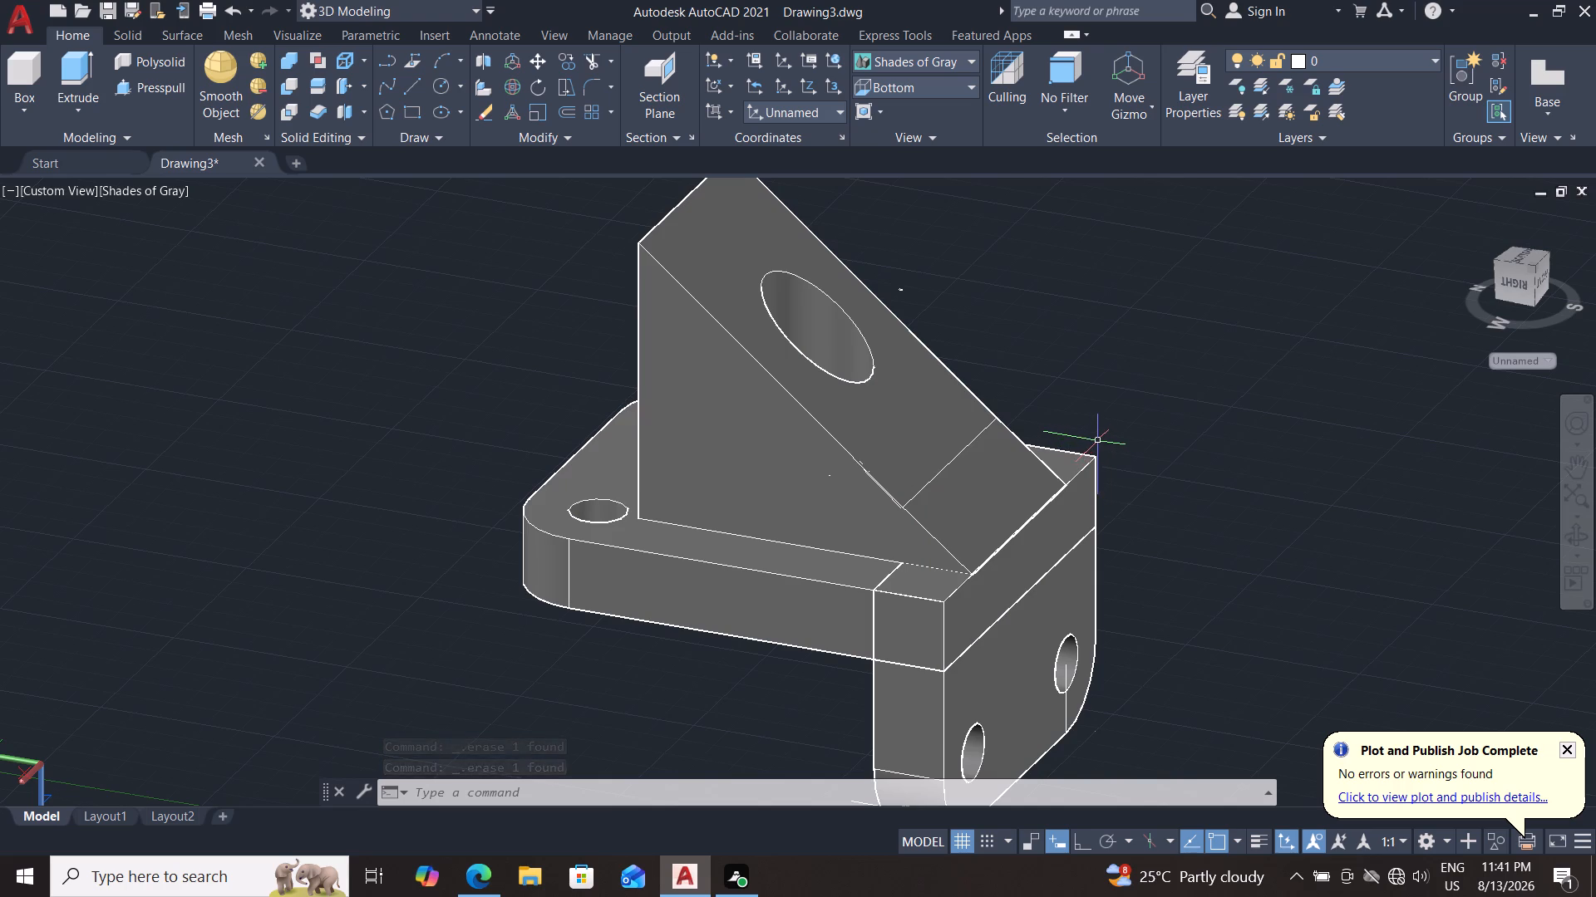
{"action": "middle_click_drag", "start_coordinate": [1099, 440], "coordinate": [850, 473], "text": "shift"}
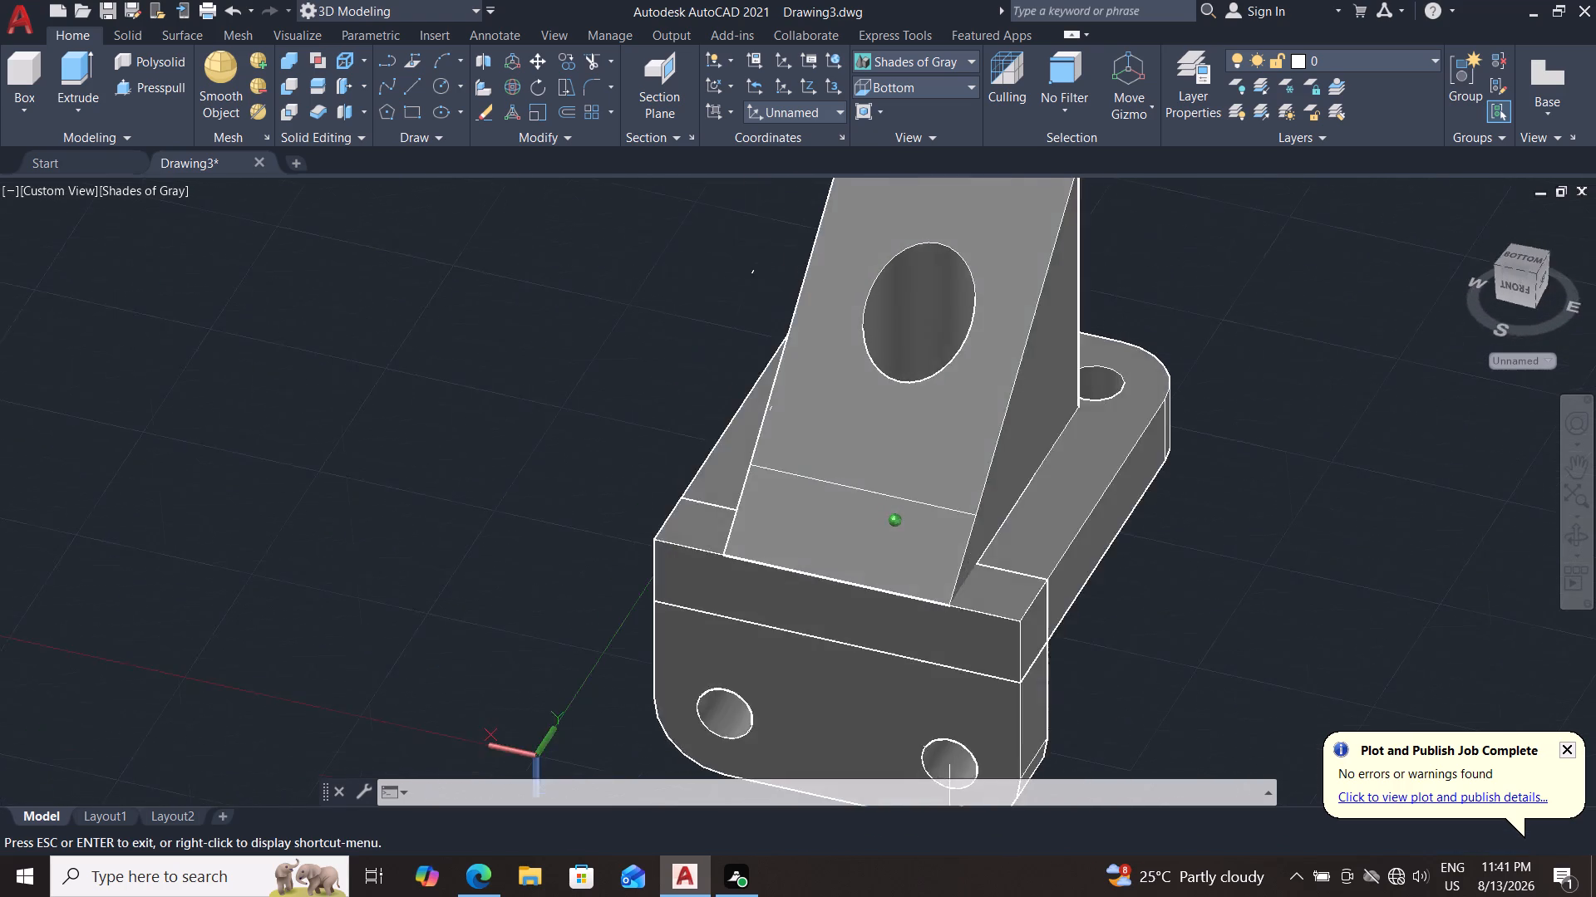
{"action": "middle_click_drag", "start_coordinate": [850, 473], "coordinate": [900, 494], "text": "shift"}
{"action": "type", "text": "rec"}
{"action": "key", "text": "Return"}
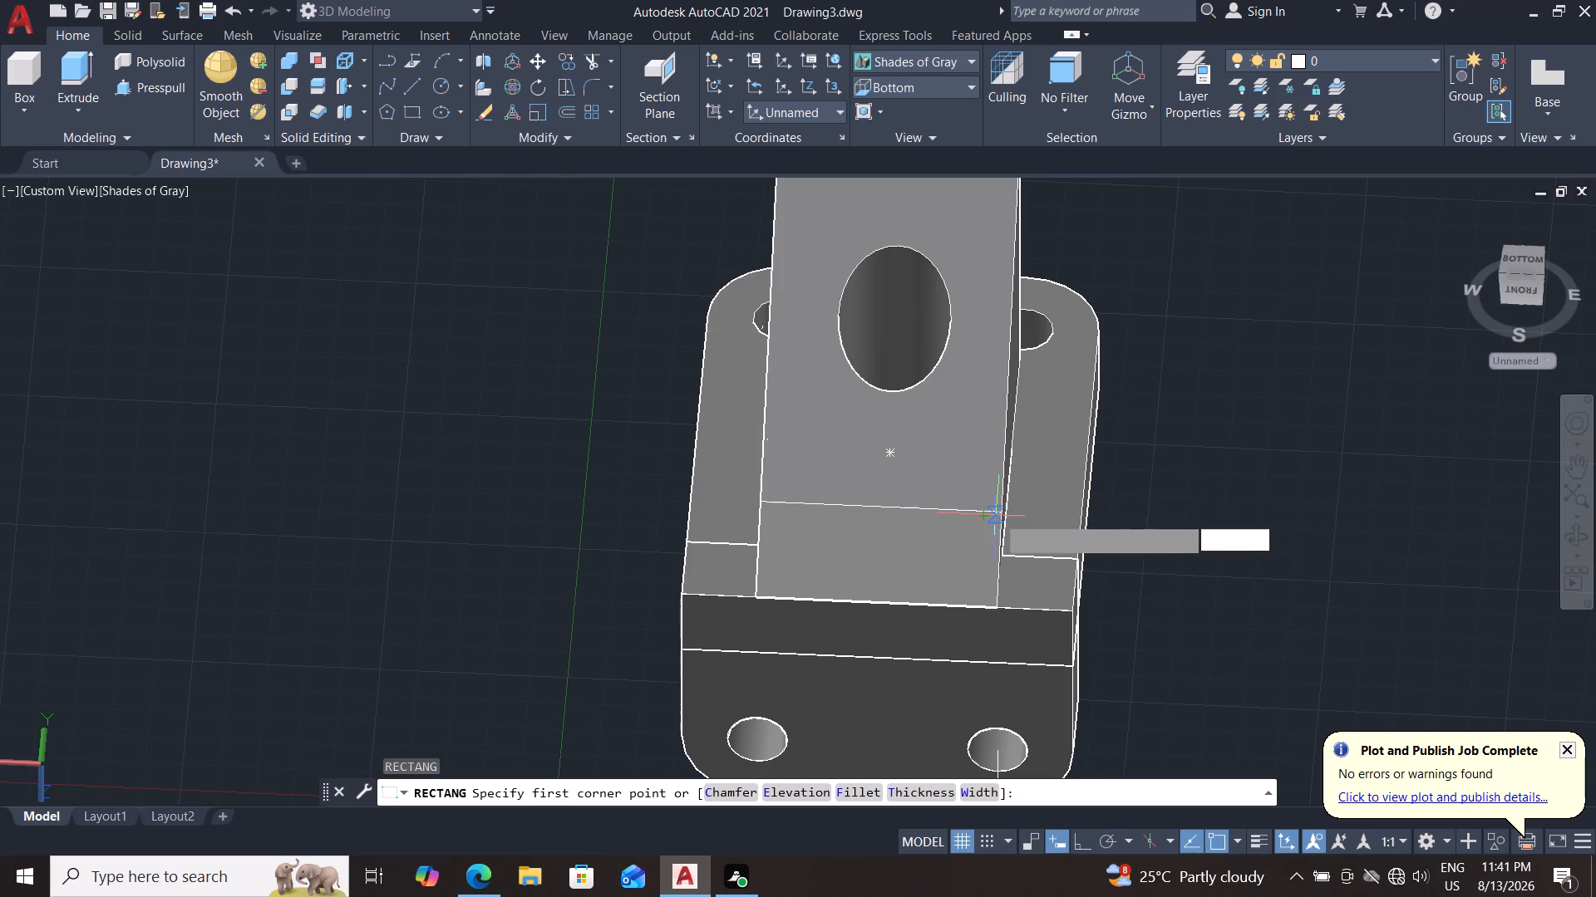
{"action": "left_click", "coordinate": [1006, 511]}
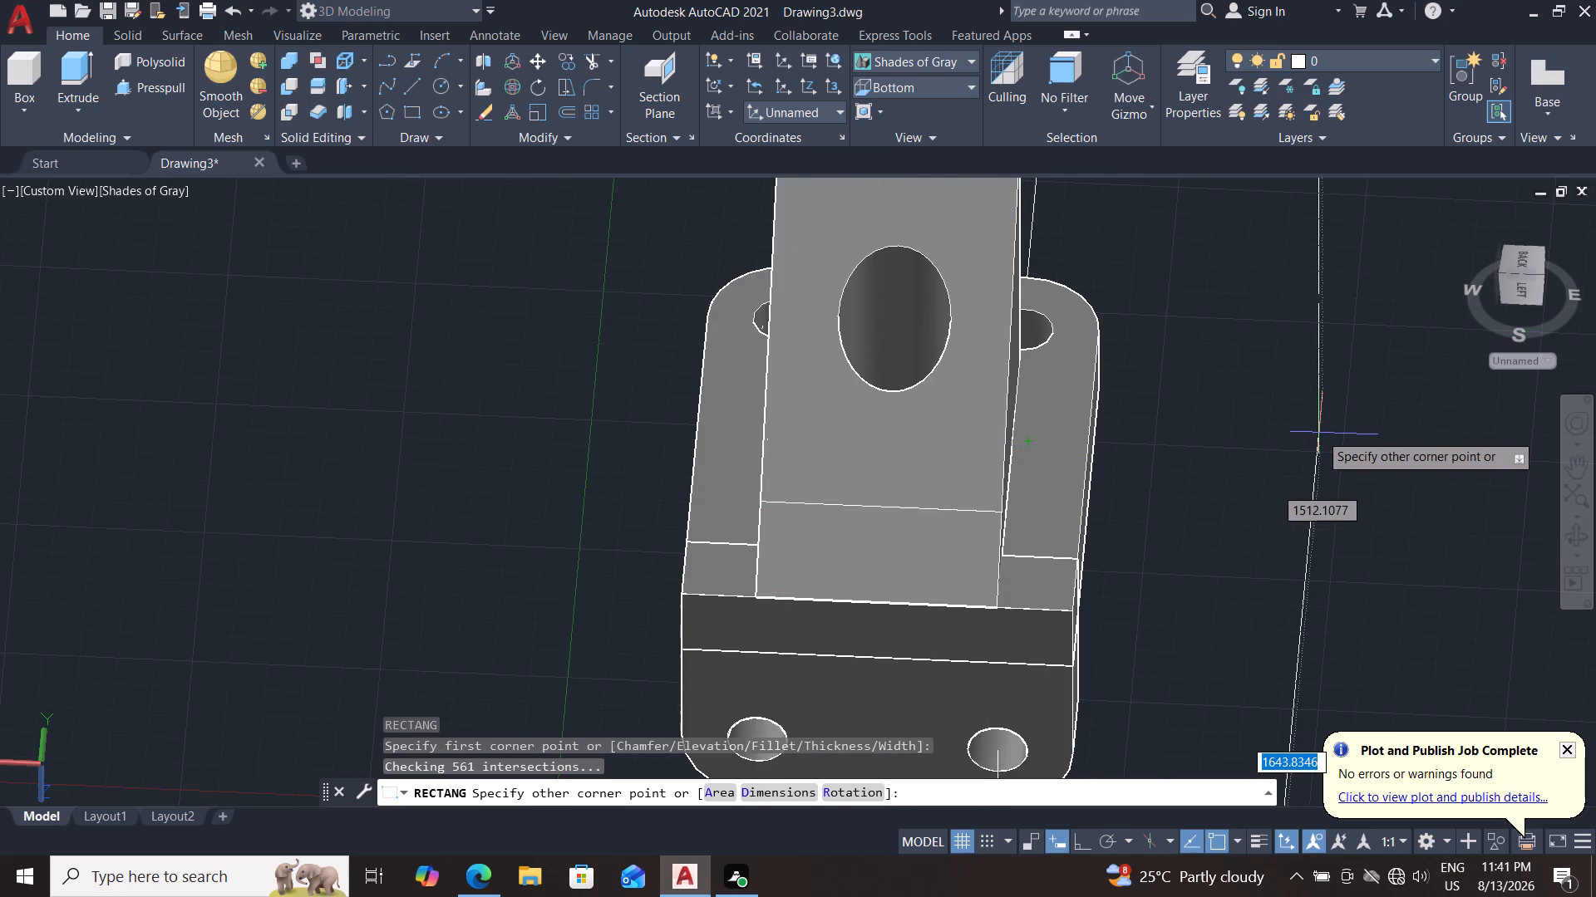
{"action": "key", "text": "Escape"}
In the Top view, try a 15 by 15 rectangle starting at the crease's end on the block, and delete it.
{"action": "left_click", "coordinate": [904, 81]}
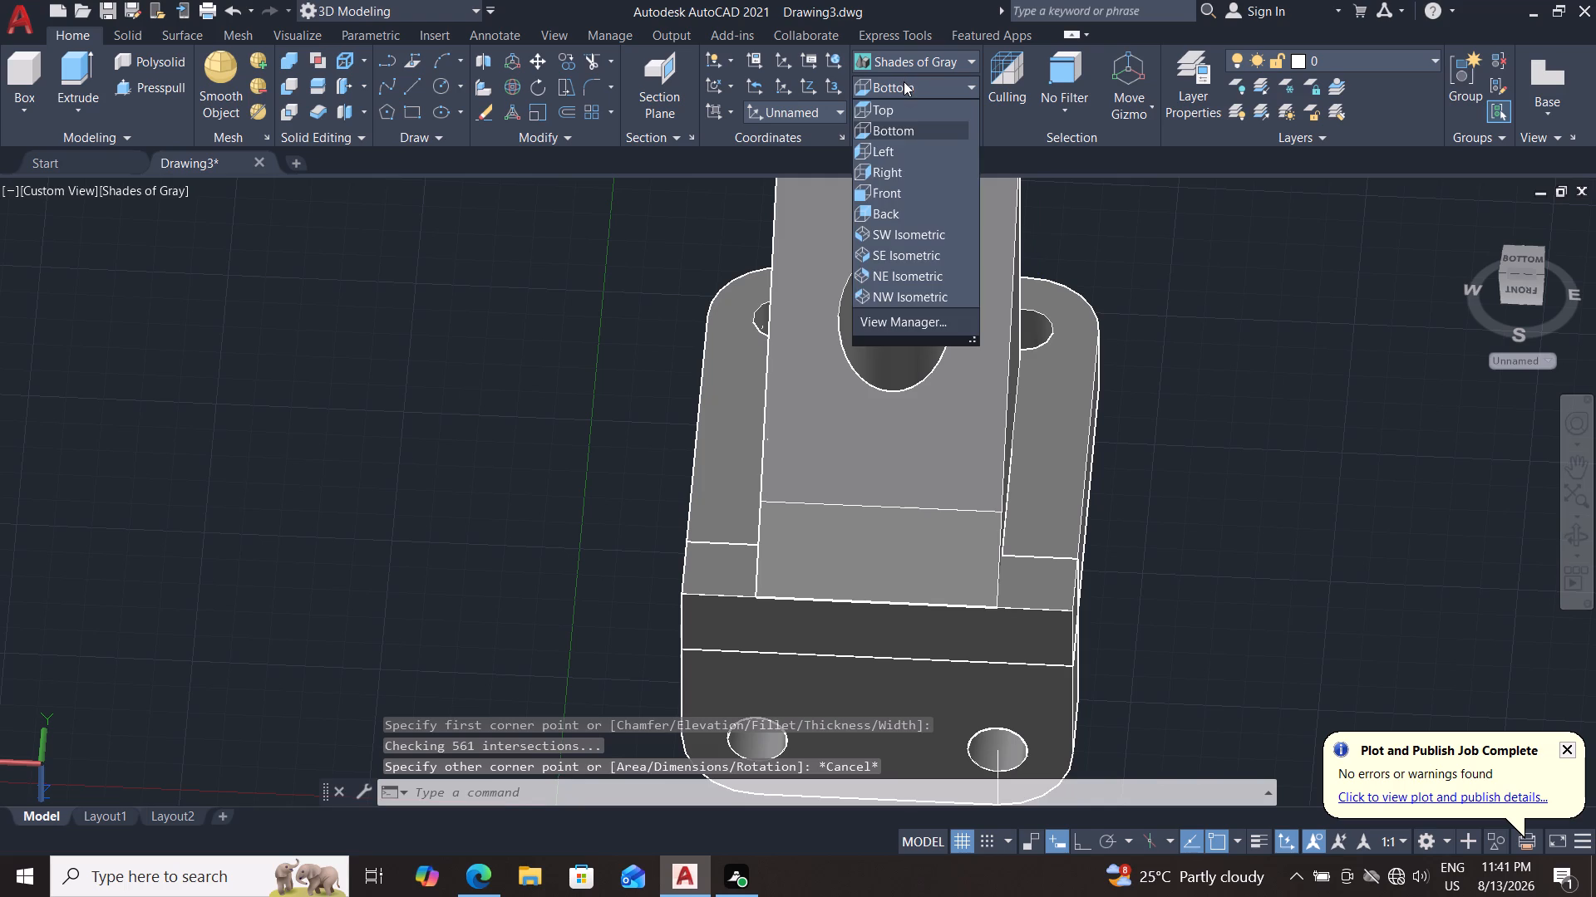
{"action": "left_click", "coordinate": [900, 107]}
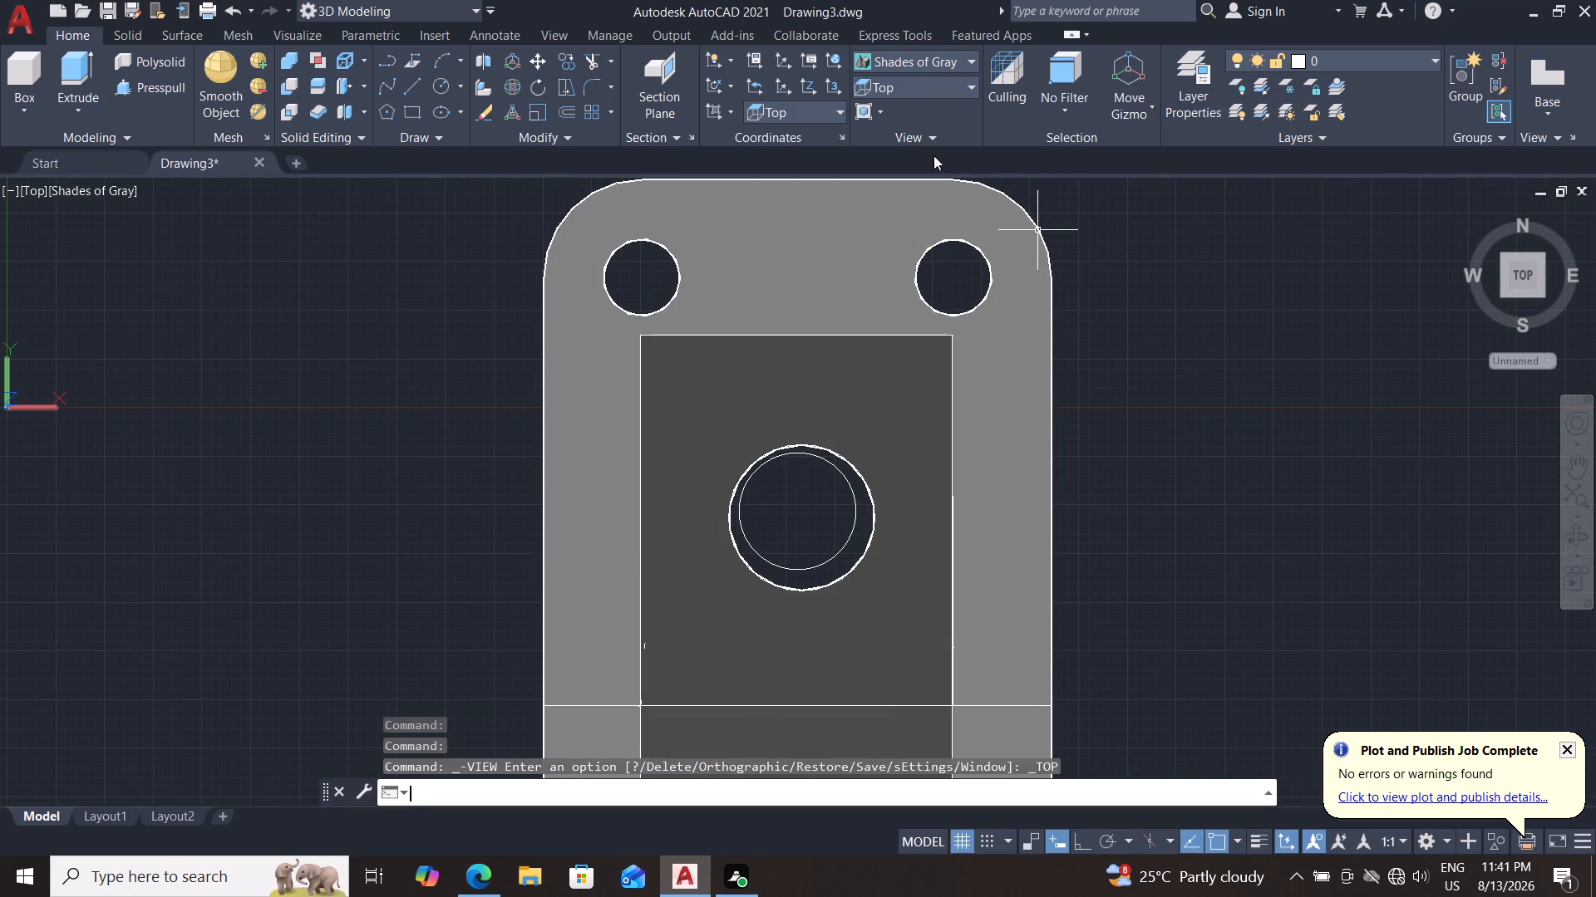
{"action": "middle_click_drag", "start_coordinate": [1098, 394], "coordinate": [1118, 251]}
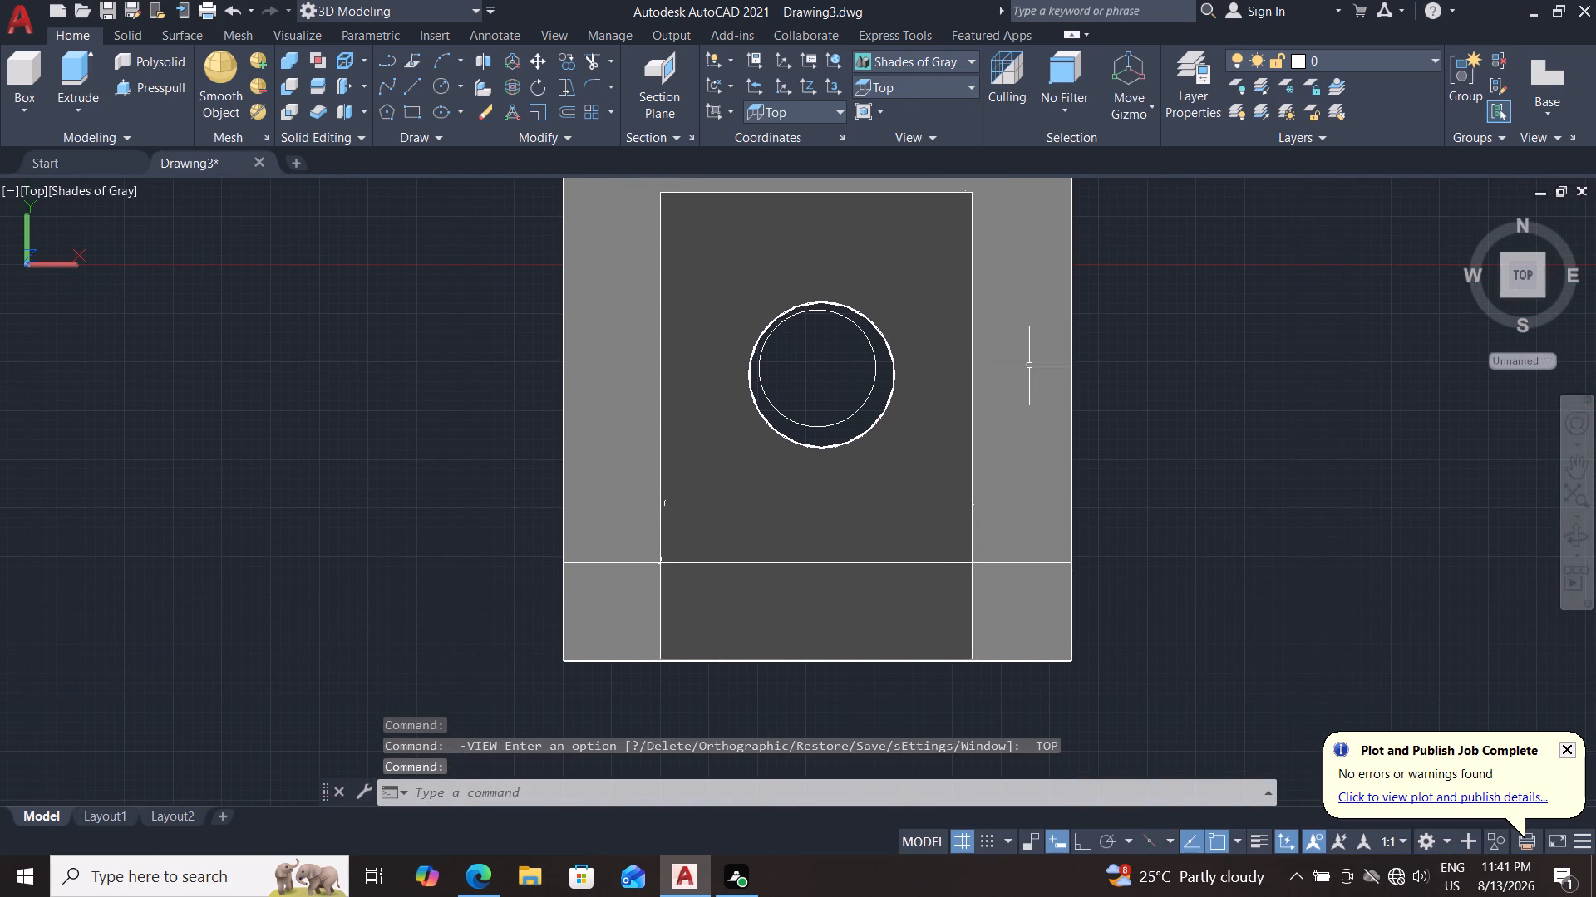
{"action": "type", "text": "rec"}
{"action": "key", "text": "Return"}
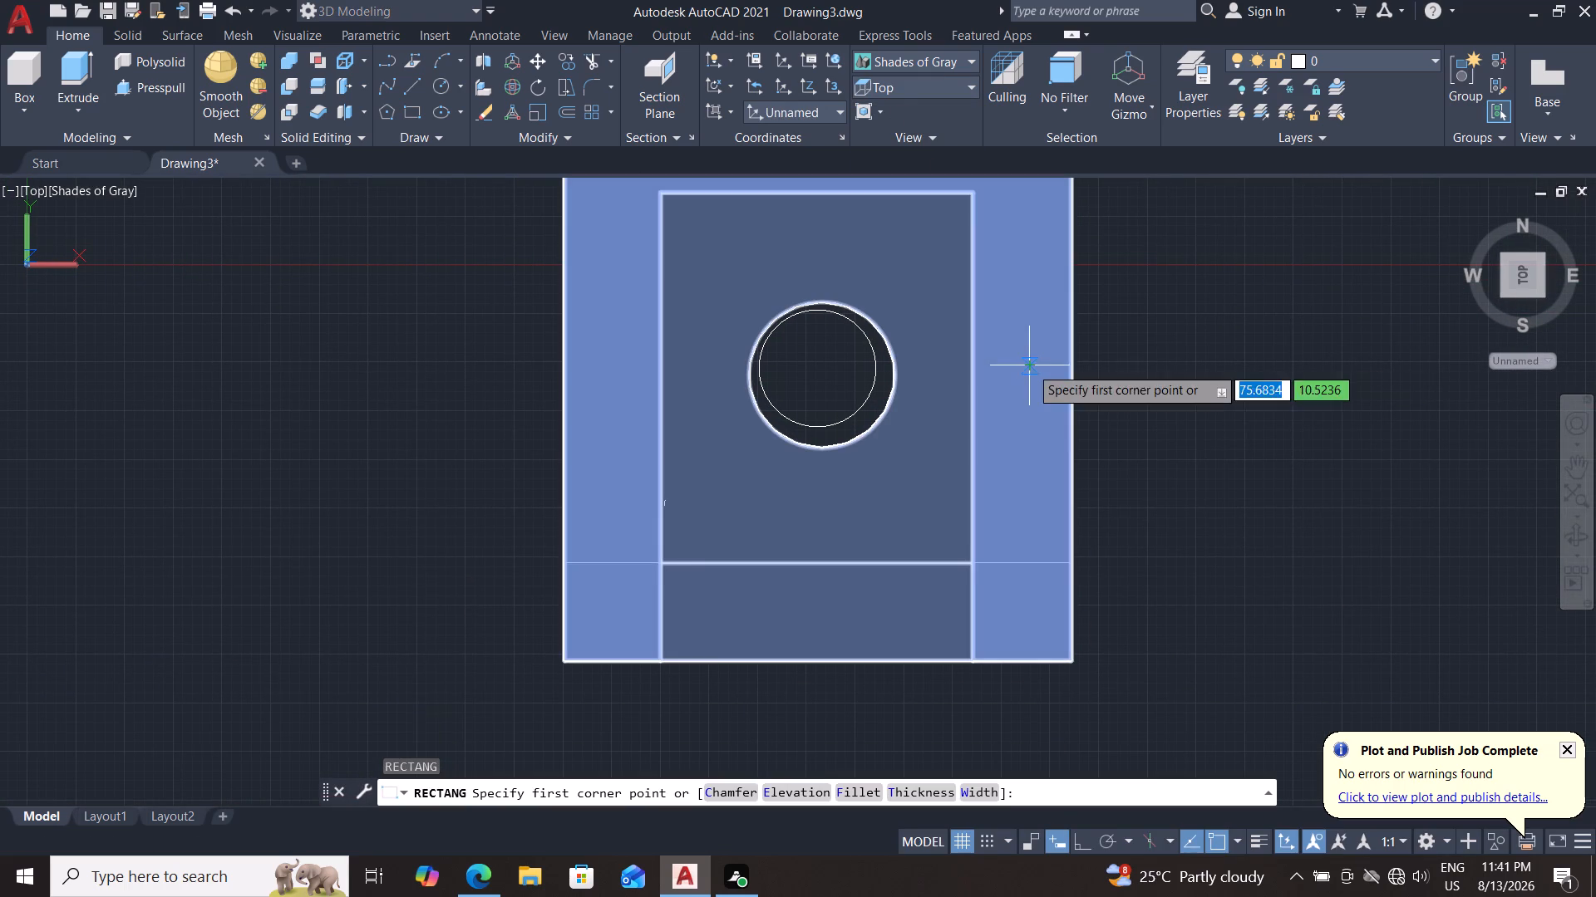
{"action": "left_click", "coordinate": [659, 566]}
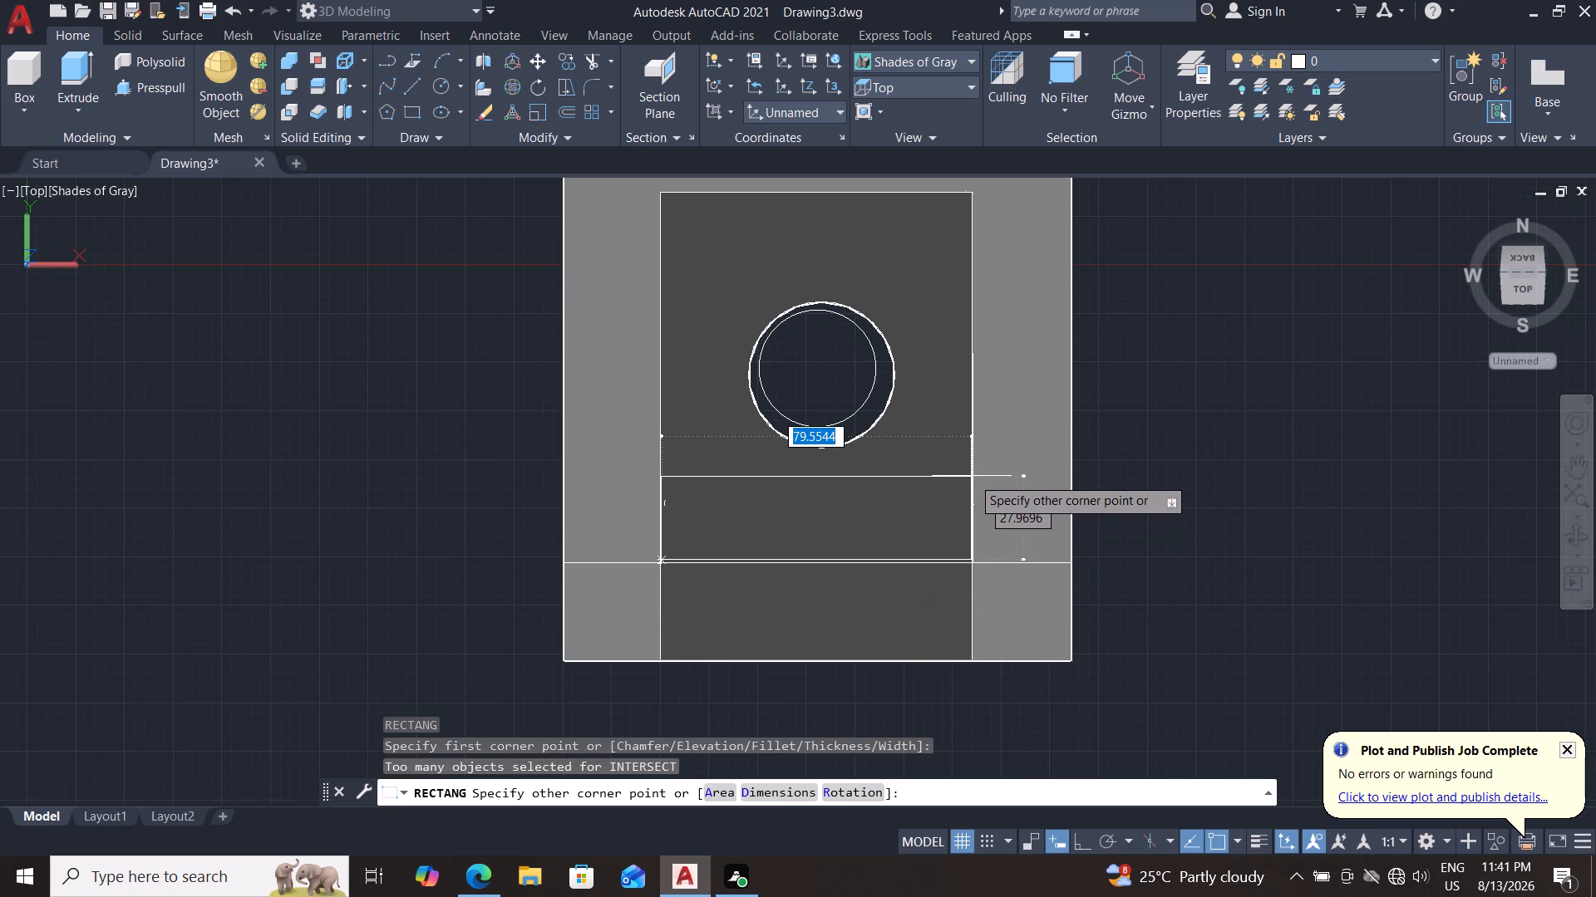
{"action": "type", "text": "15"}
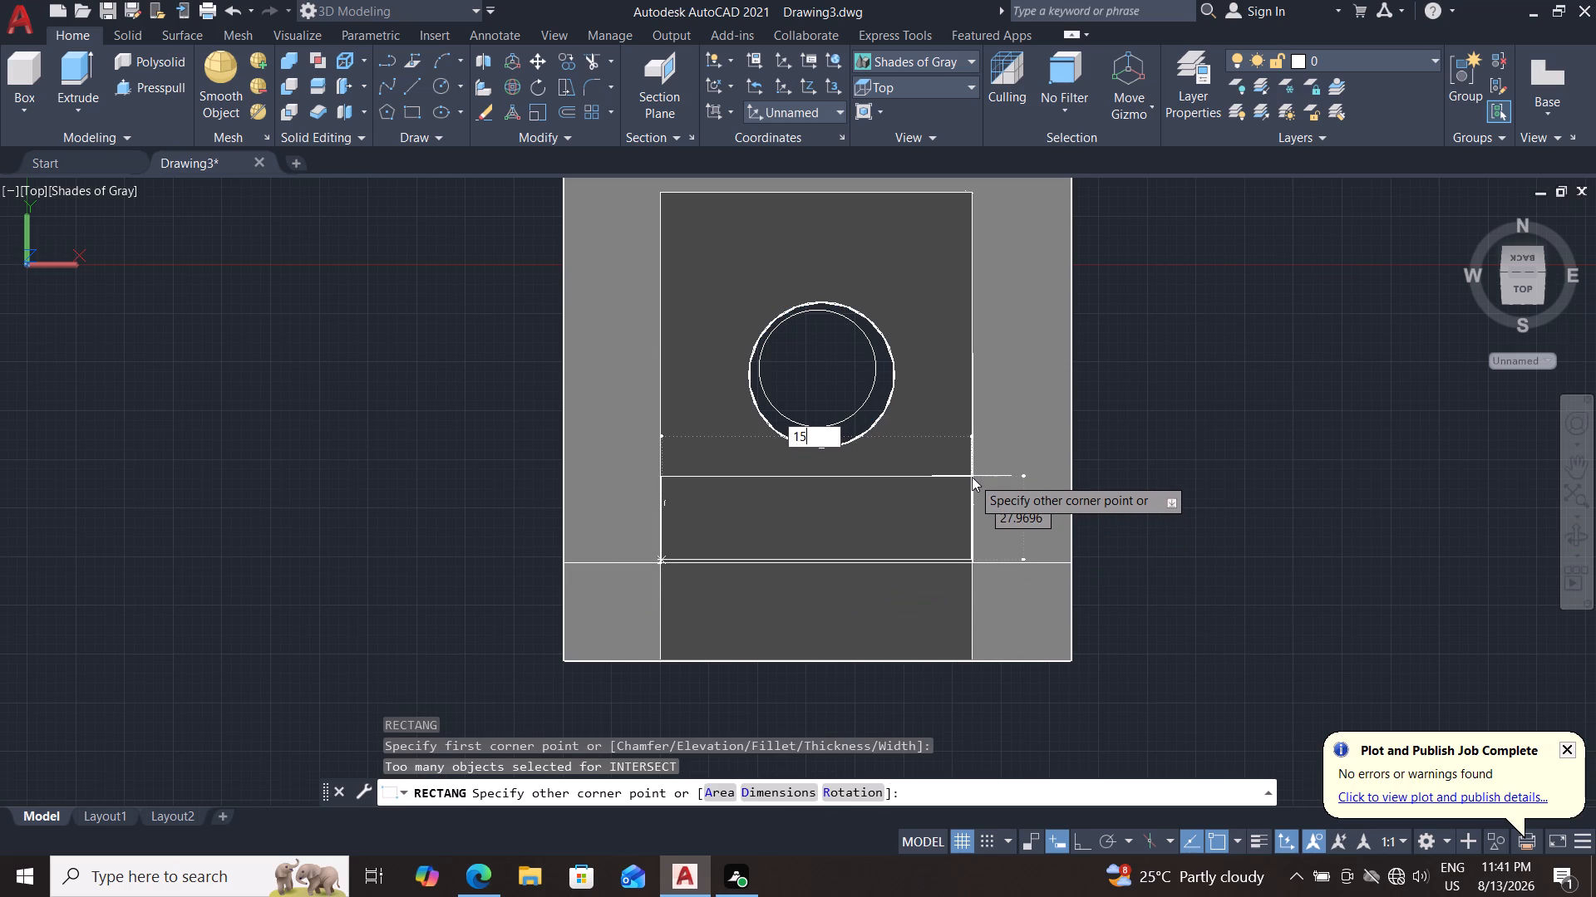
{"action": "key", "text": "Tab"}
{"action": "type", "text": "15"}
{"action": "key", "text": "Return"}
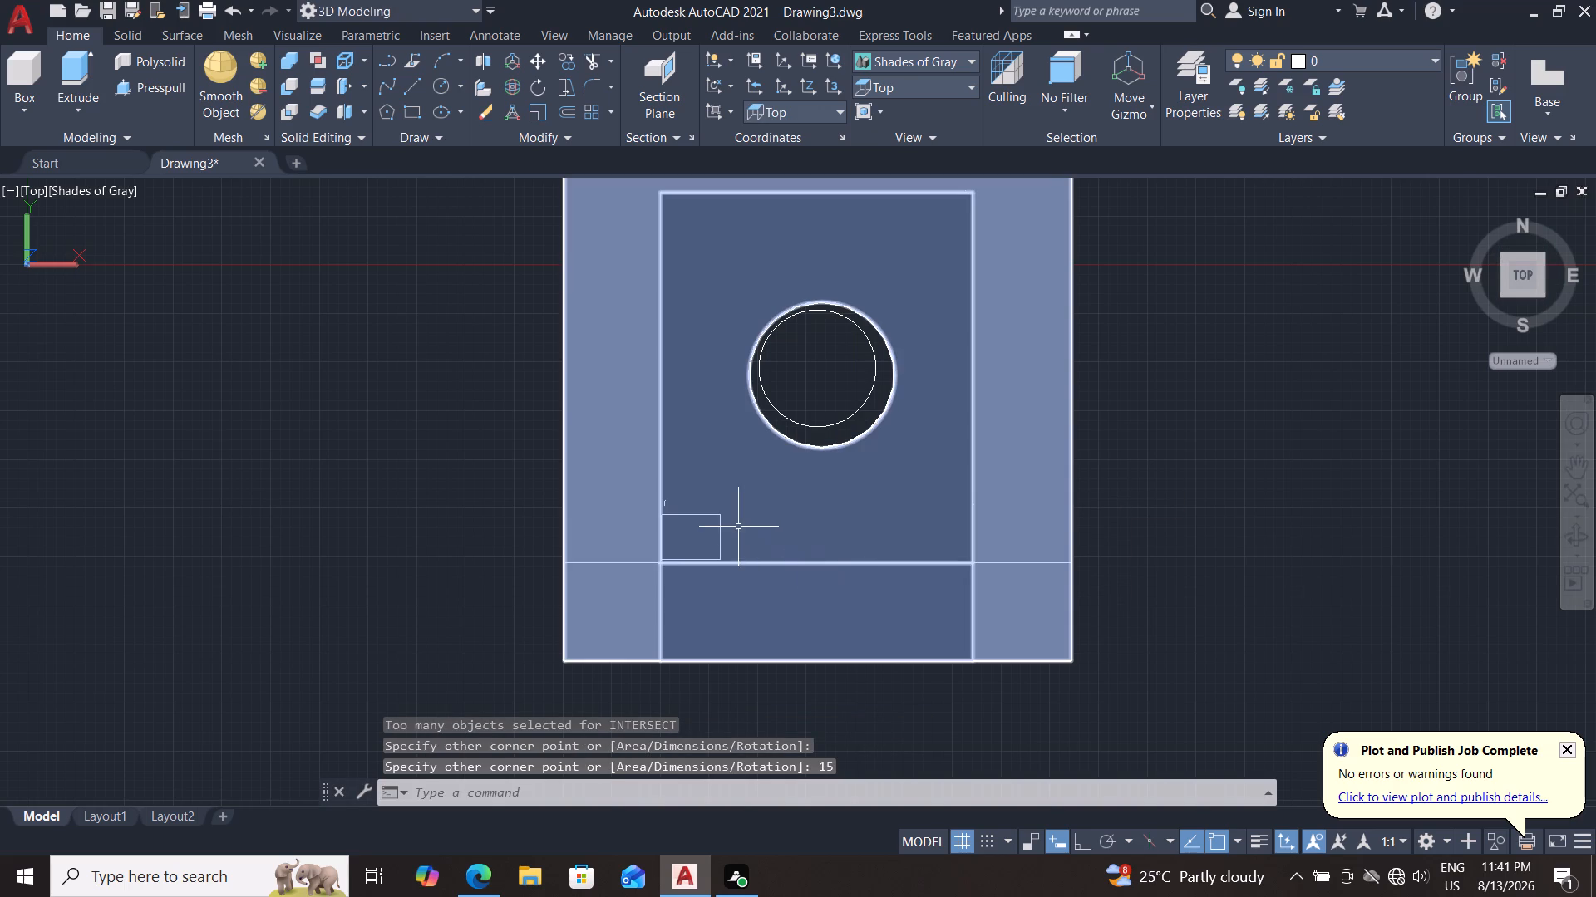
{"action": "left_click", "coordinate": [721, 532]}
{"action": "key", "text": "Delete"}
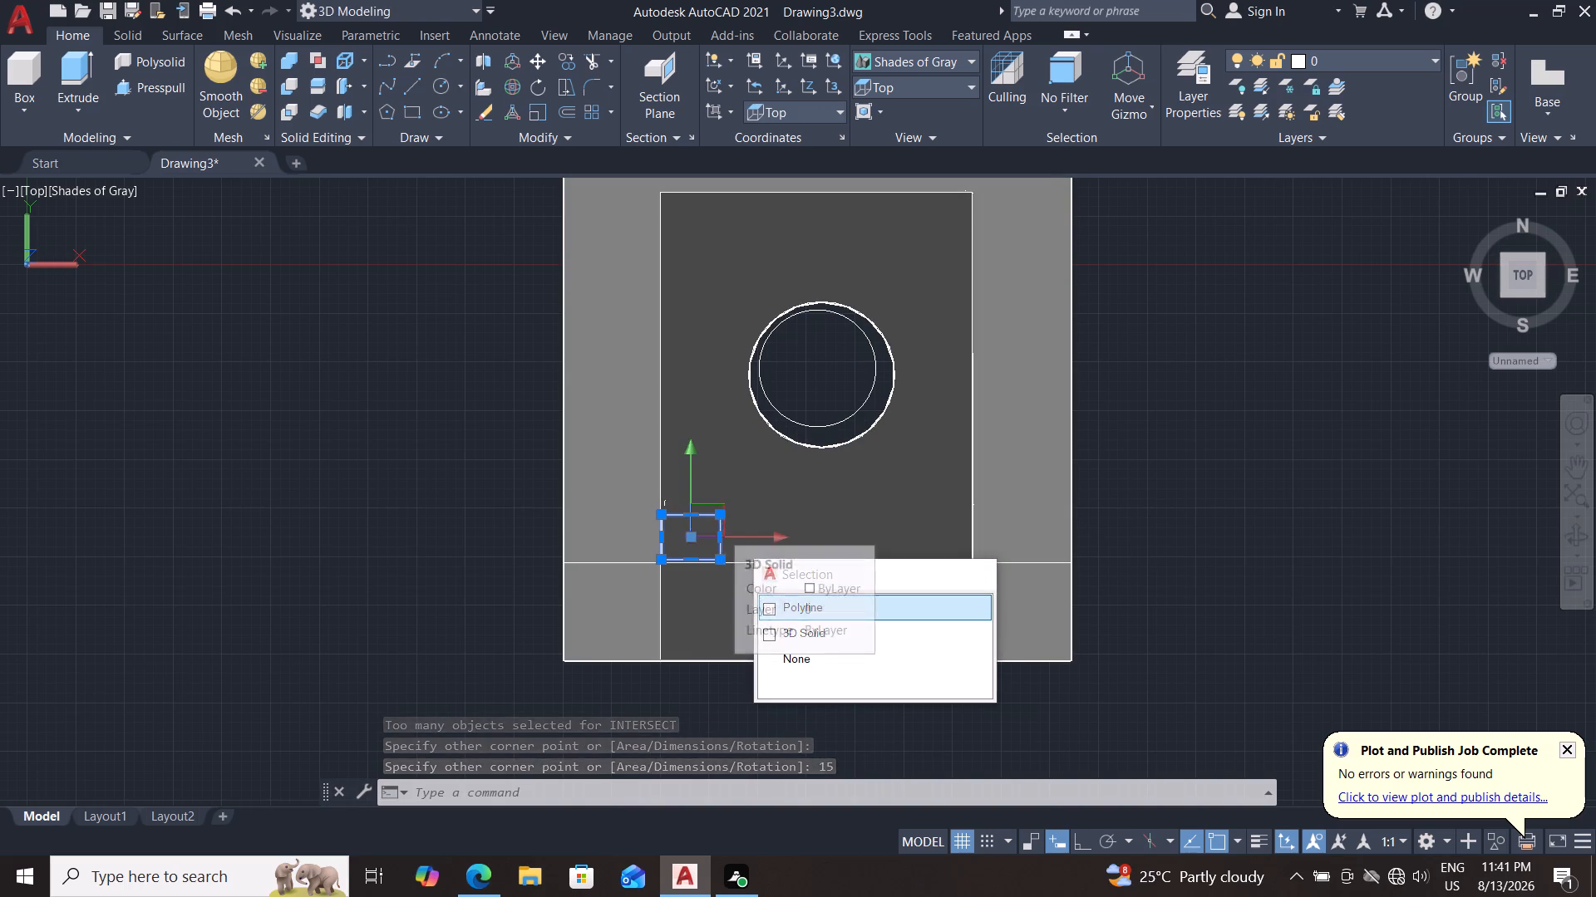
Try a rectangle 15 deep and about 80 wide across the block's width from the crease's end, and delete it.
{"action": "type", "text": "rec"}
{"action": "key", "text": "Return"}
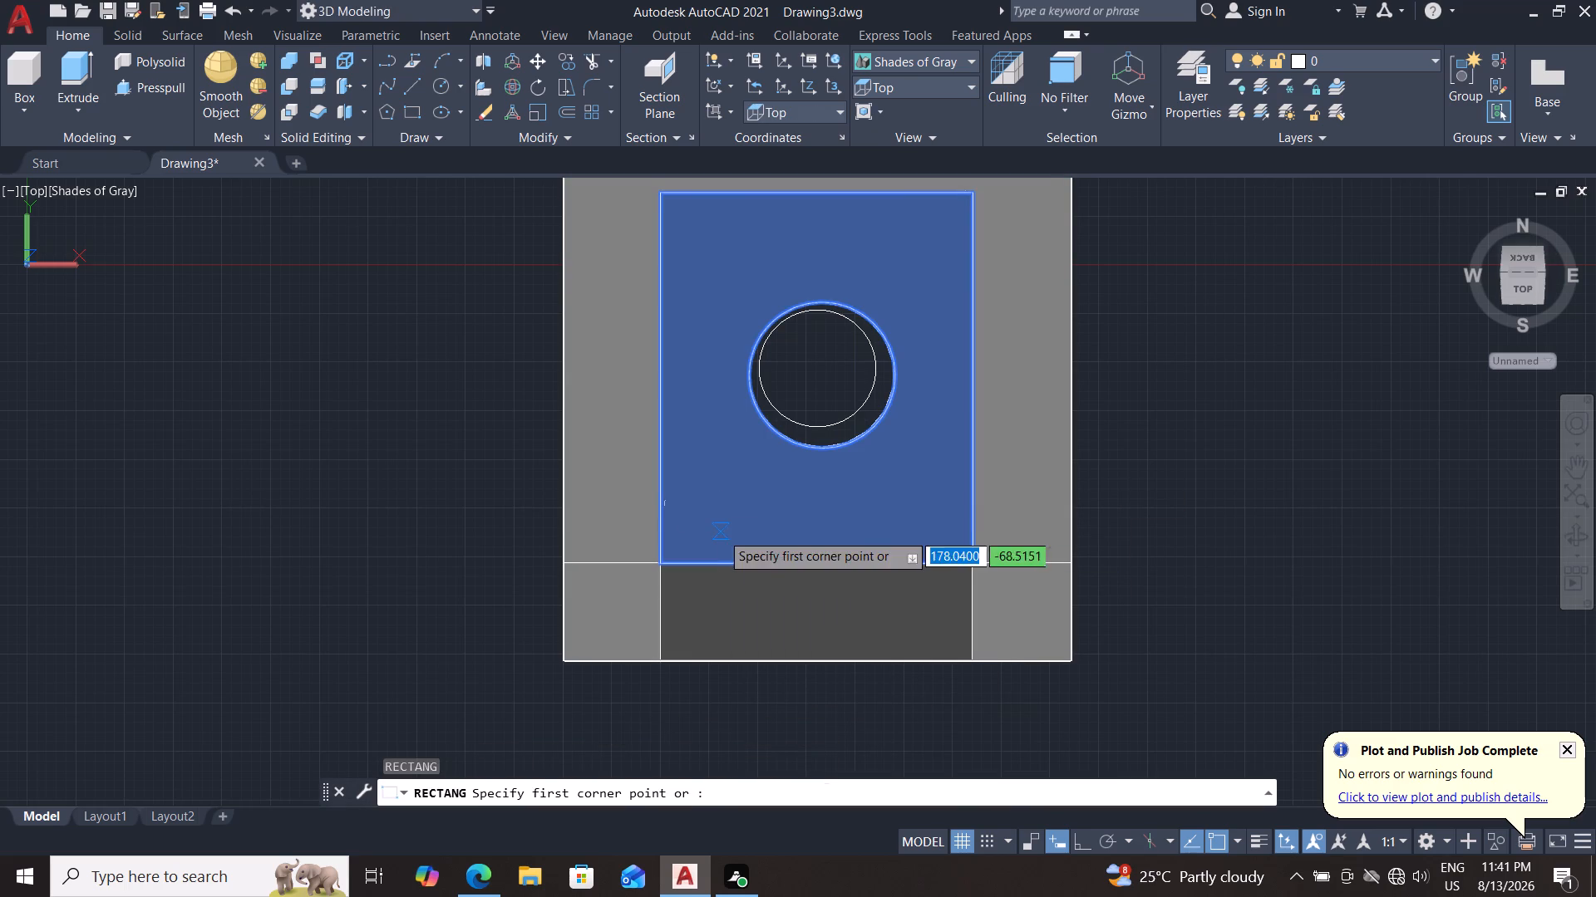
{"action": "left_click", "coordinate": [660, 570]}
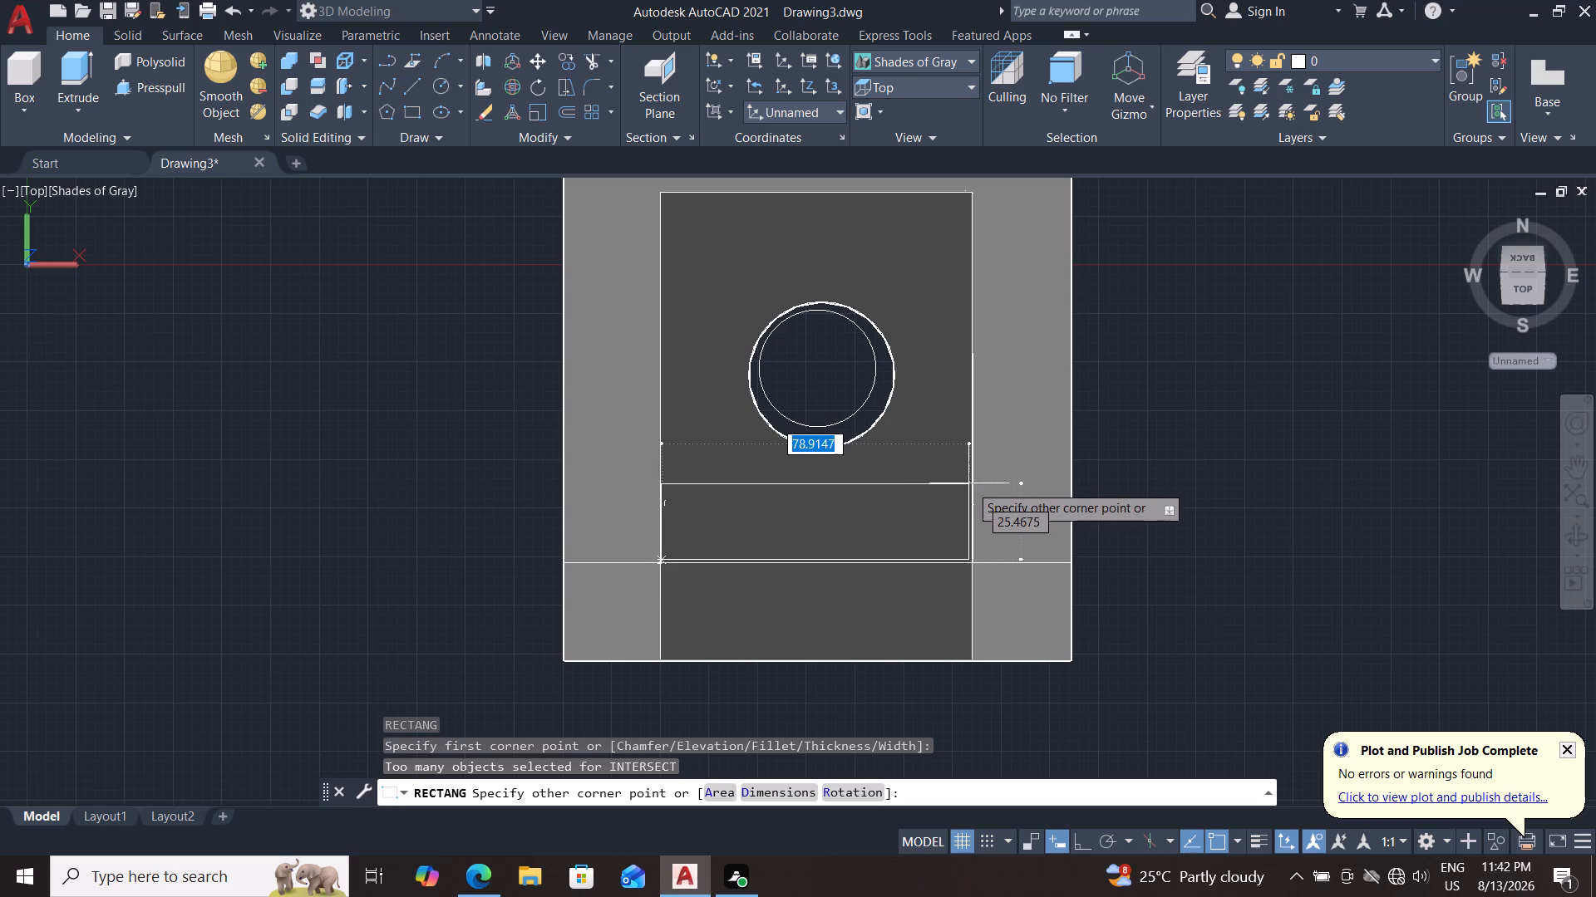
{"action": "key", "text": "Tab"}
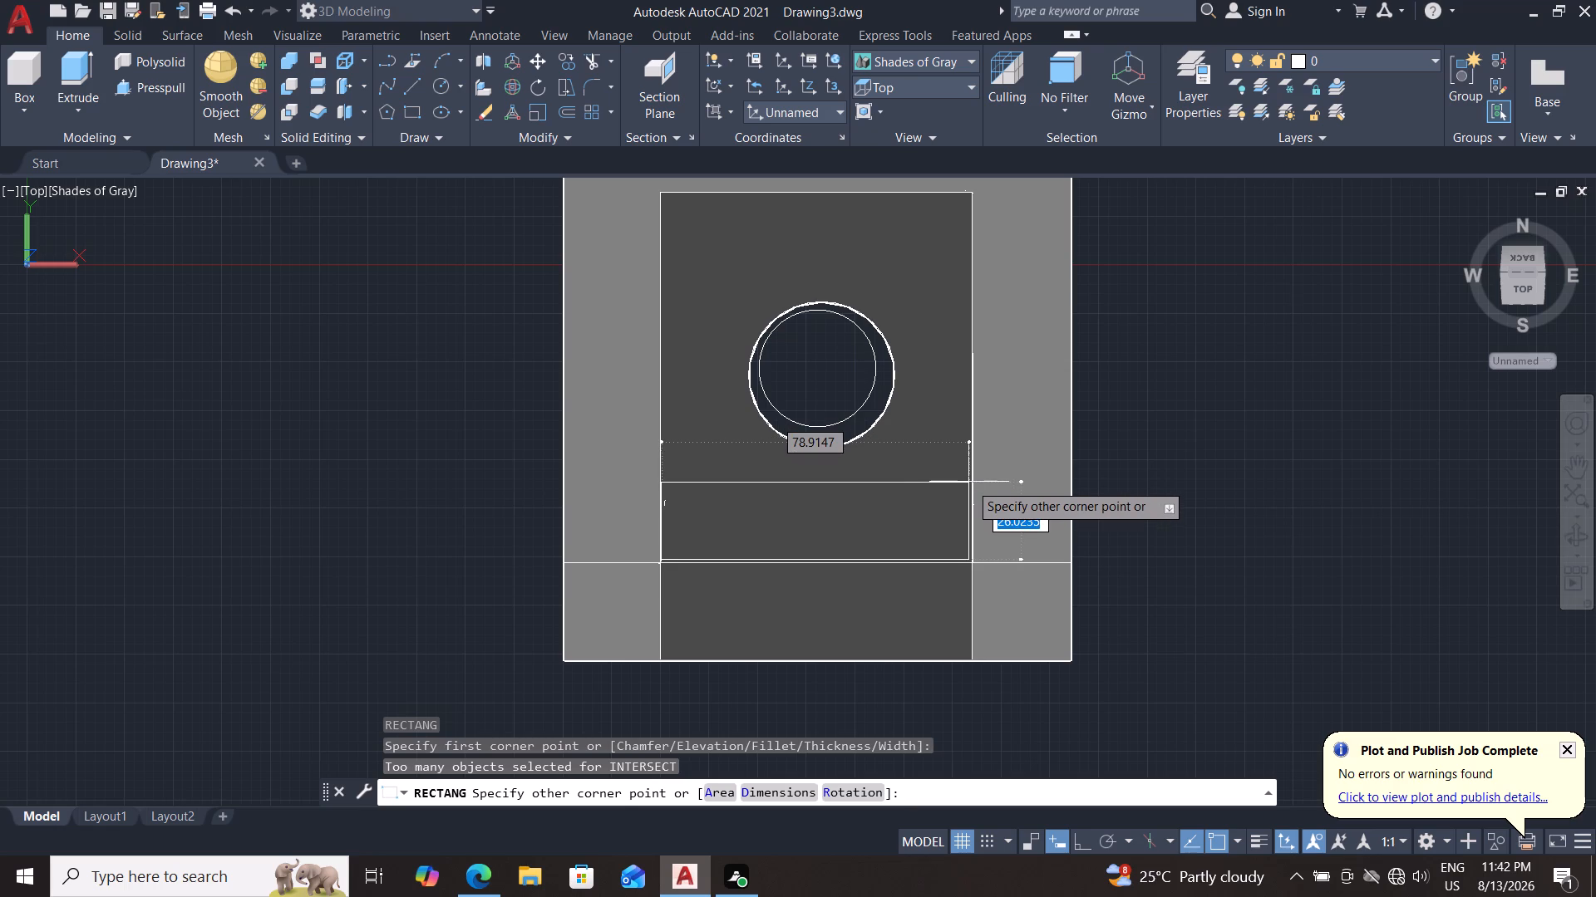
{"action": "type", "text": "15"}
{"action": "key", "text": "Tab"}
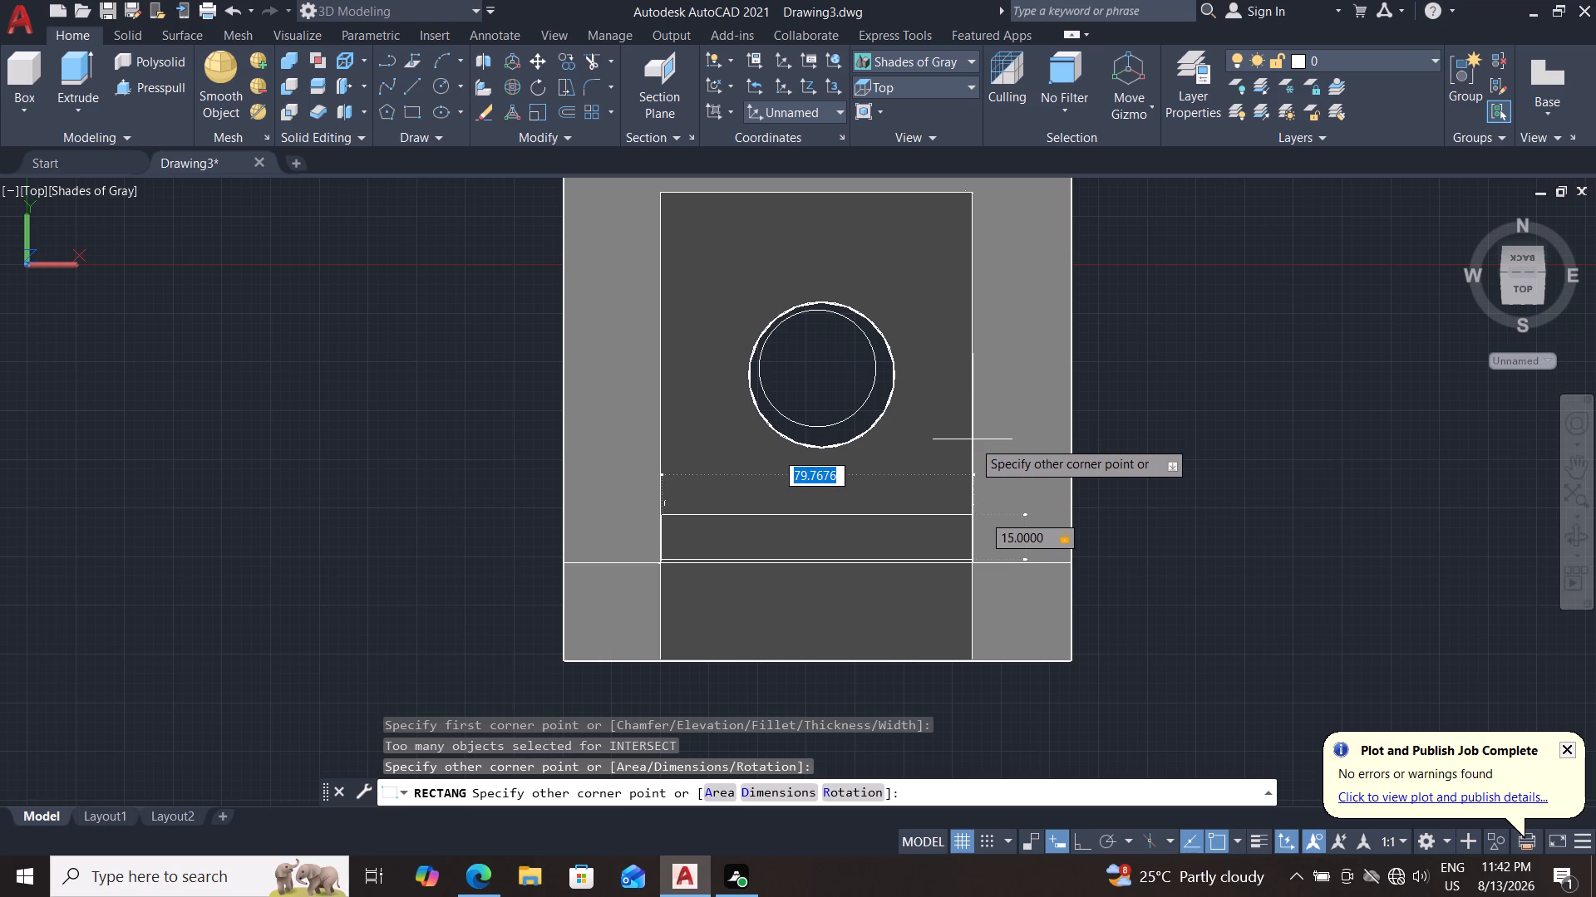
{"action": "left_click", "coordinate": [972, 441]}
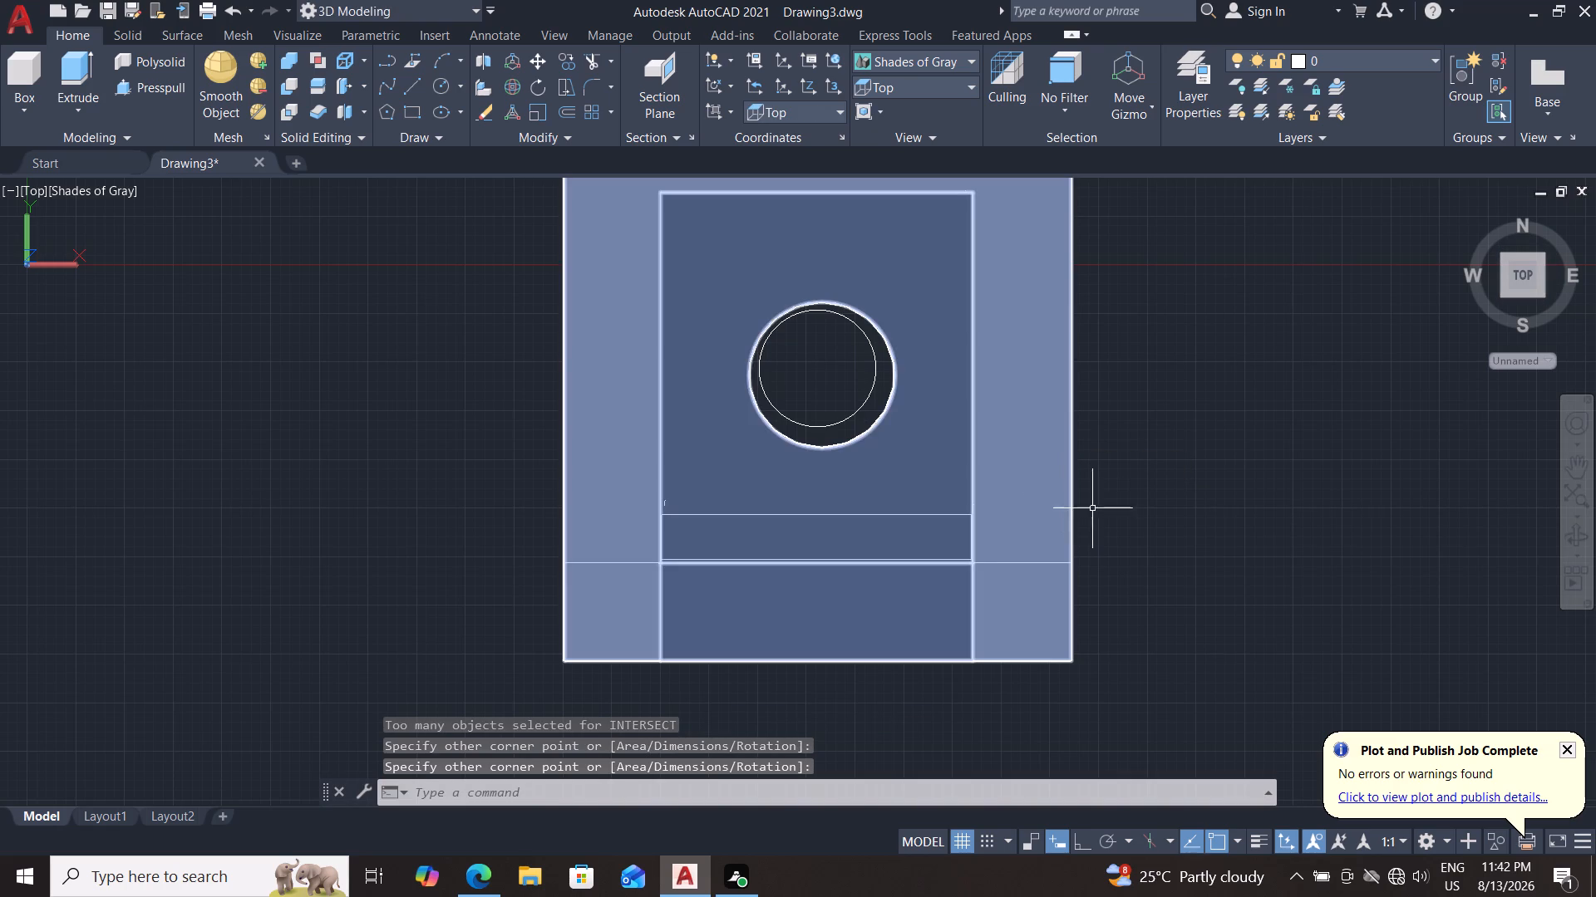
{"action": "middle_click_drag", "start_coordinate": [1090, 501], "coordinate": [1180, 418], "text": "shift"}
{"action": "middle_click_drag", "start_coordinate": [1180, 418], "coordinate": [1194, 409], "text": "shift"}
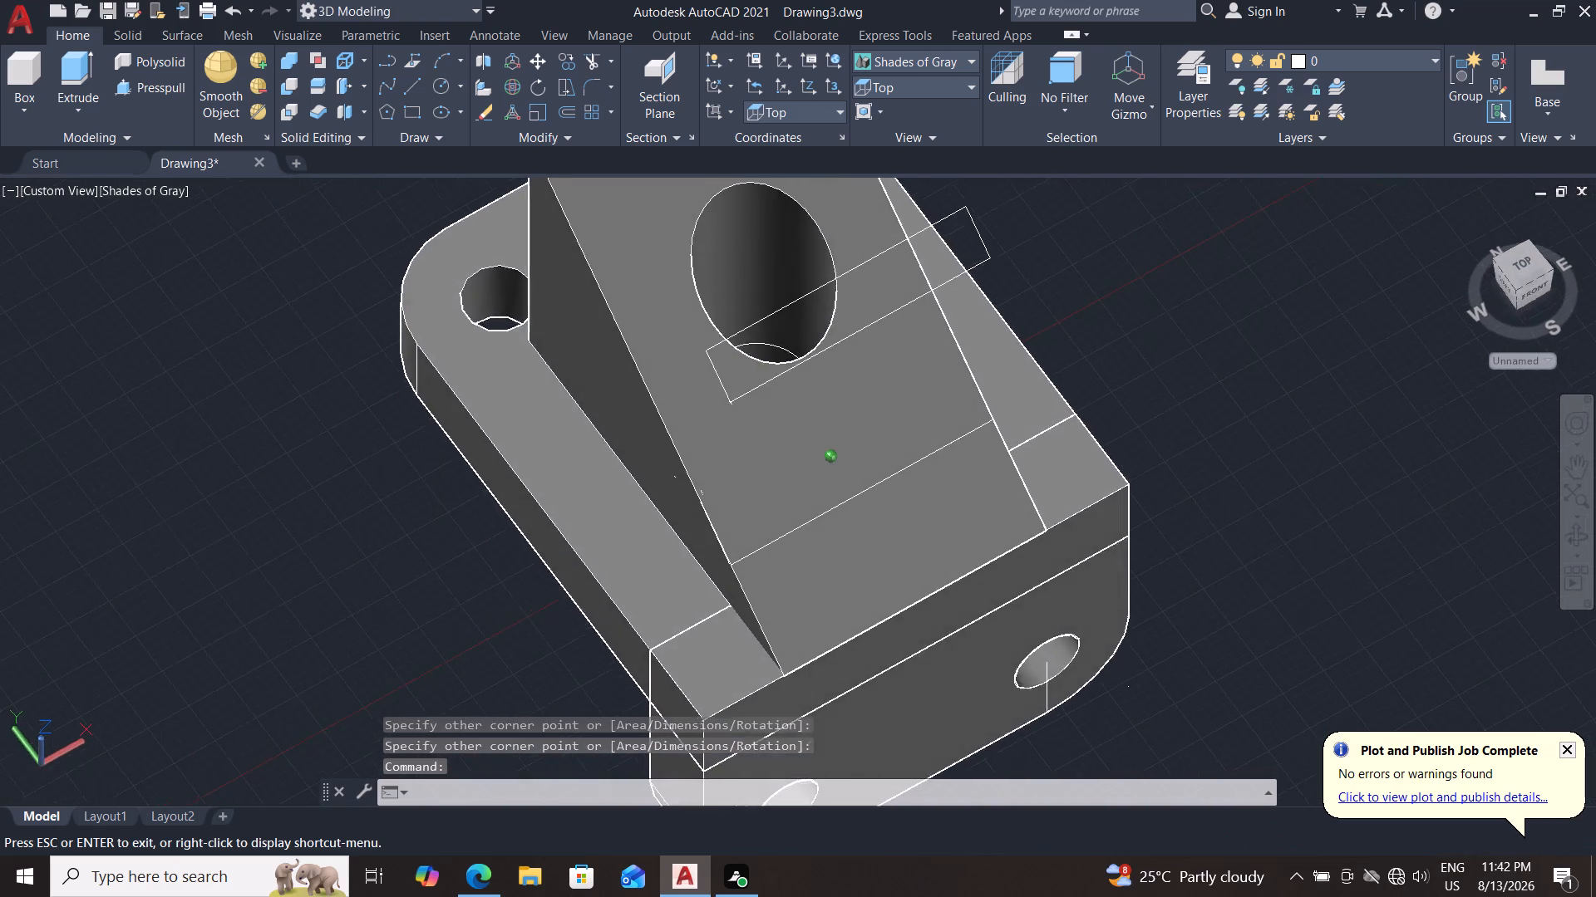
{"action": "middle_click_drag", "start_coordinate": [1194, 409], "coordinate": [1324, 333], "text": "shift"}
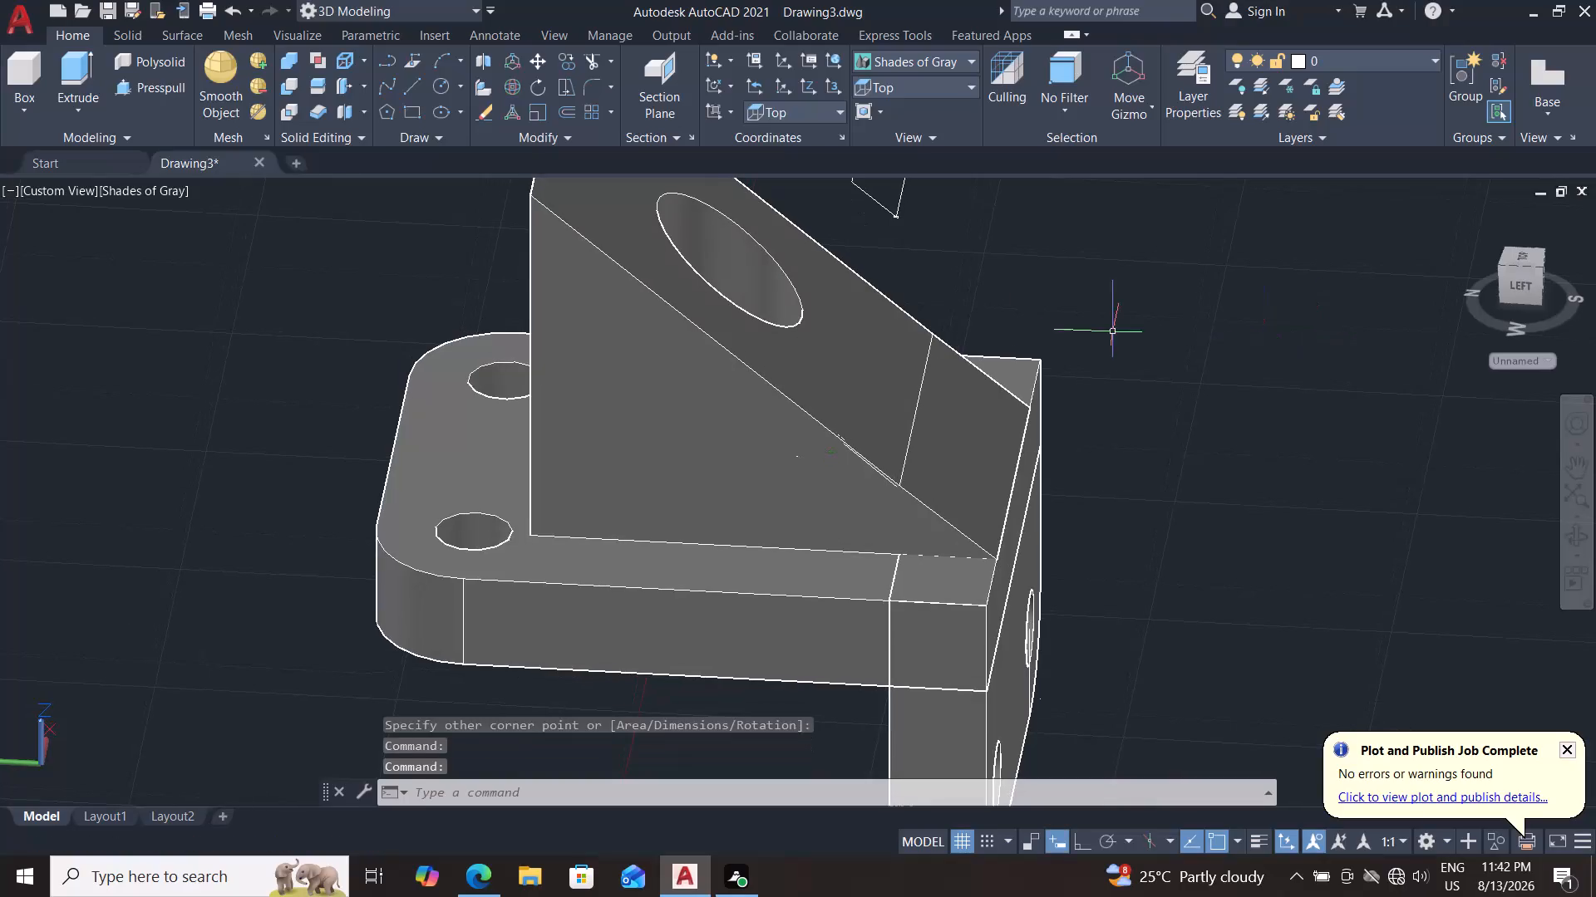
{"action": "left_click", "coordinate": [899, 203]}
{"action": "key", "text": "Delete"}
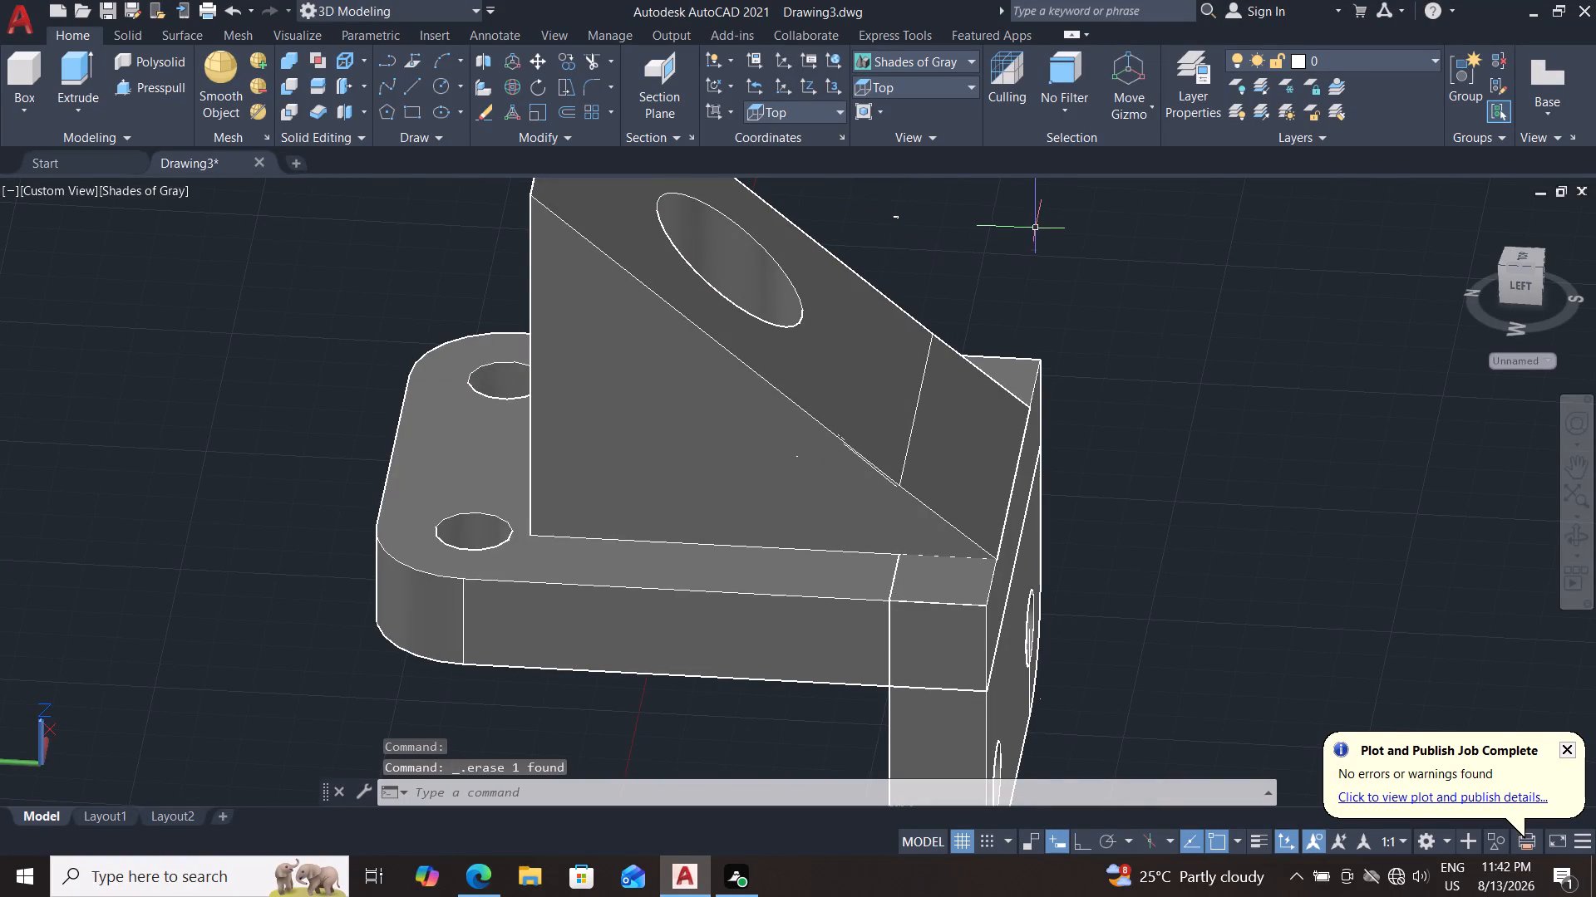
Delete the leftover horizontal line sticking out at the bottom of the vertical plate.
{"action": "middle_click_drag", "start_coordinate": [973, 222], "coordinate": [1028, 225], "text": "shift"}
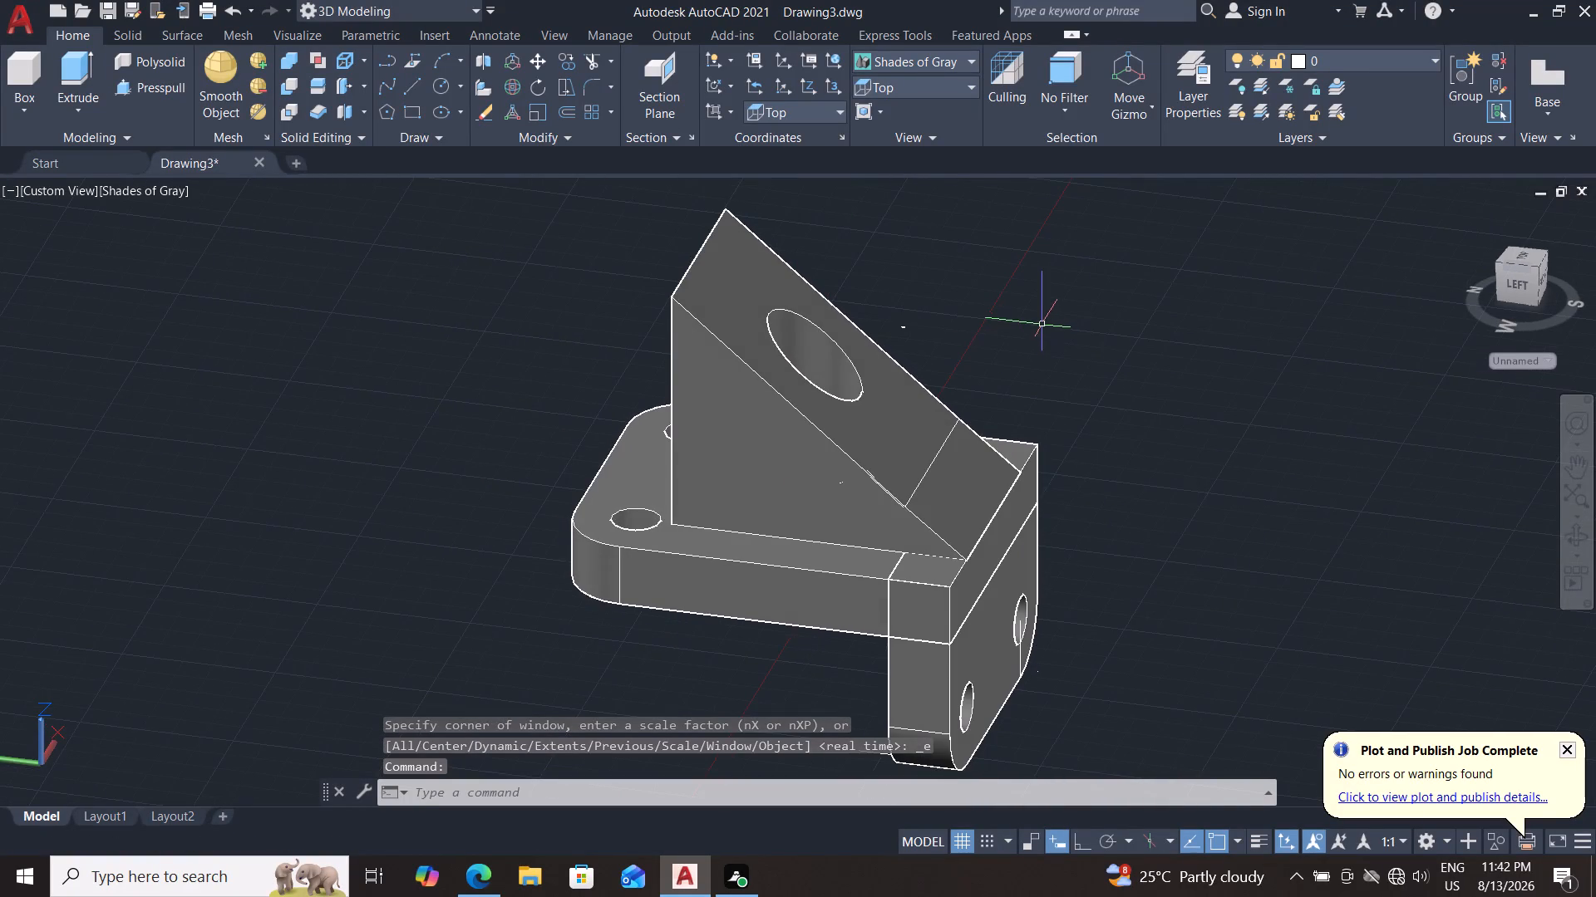
{"action": "middle_click_drag", "start_coordinate": [1032, 314], "coordinate": [1095, 234], "text": "shift"}
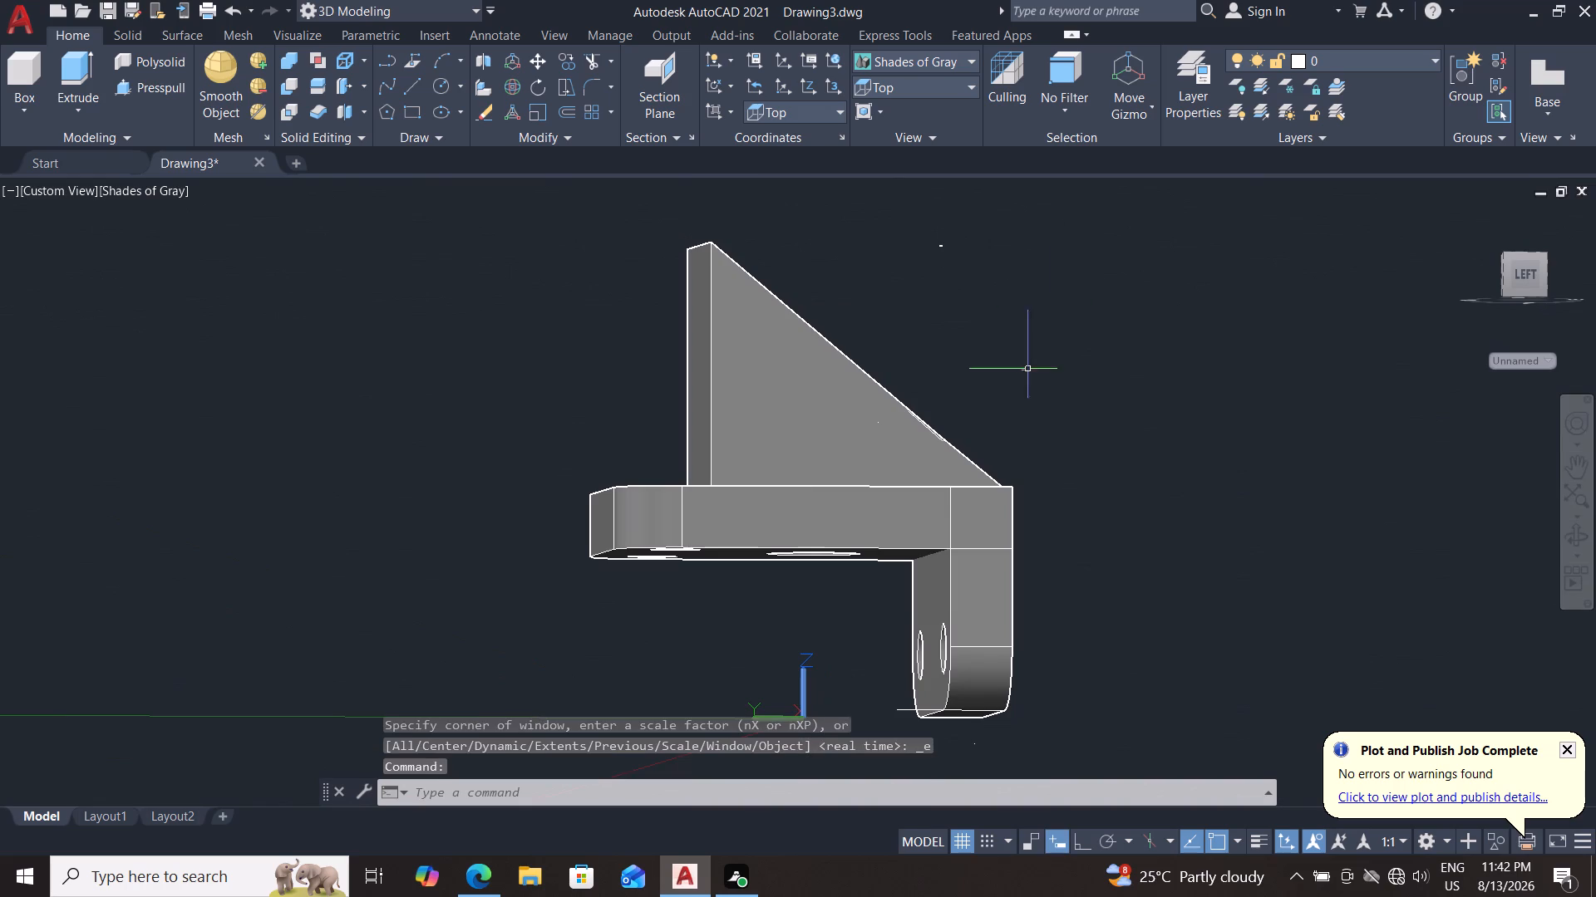
{"action": "left_click", "coordinate": [904, 709]}
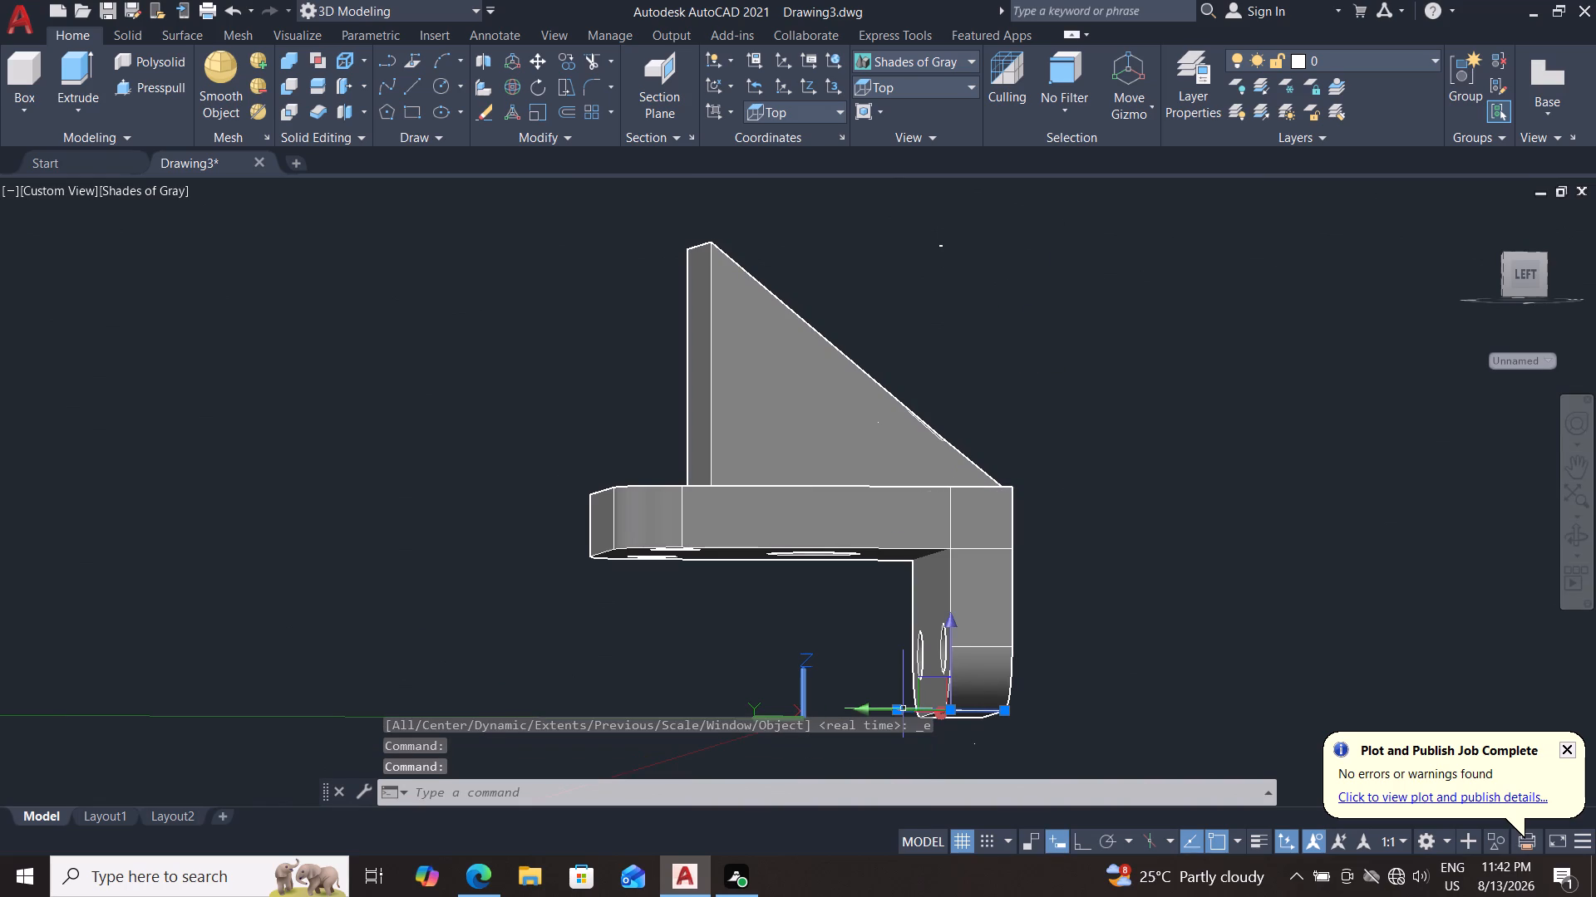
{"action": "key", "text": "Delete"}
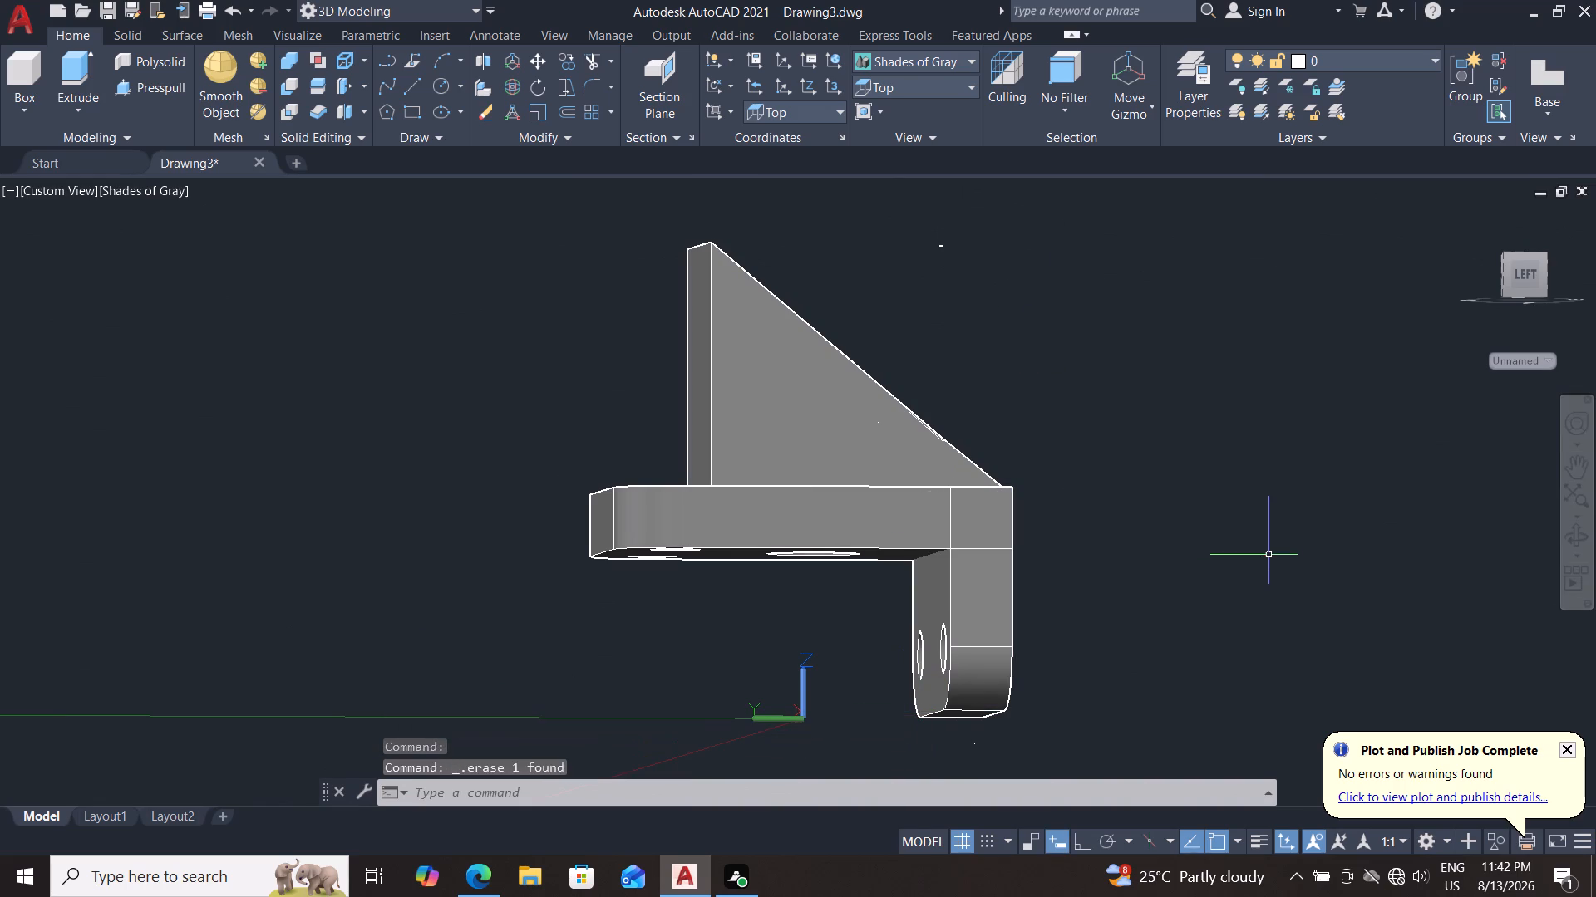
{"action": "middle_click_drag", "start_coordinate": [1243, 526], "coordinate": [1154, 630], "text": "shift"}
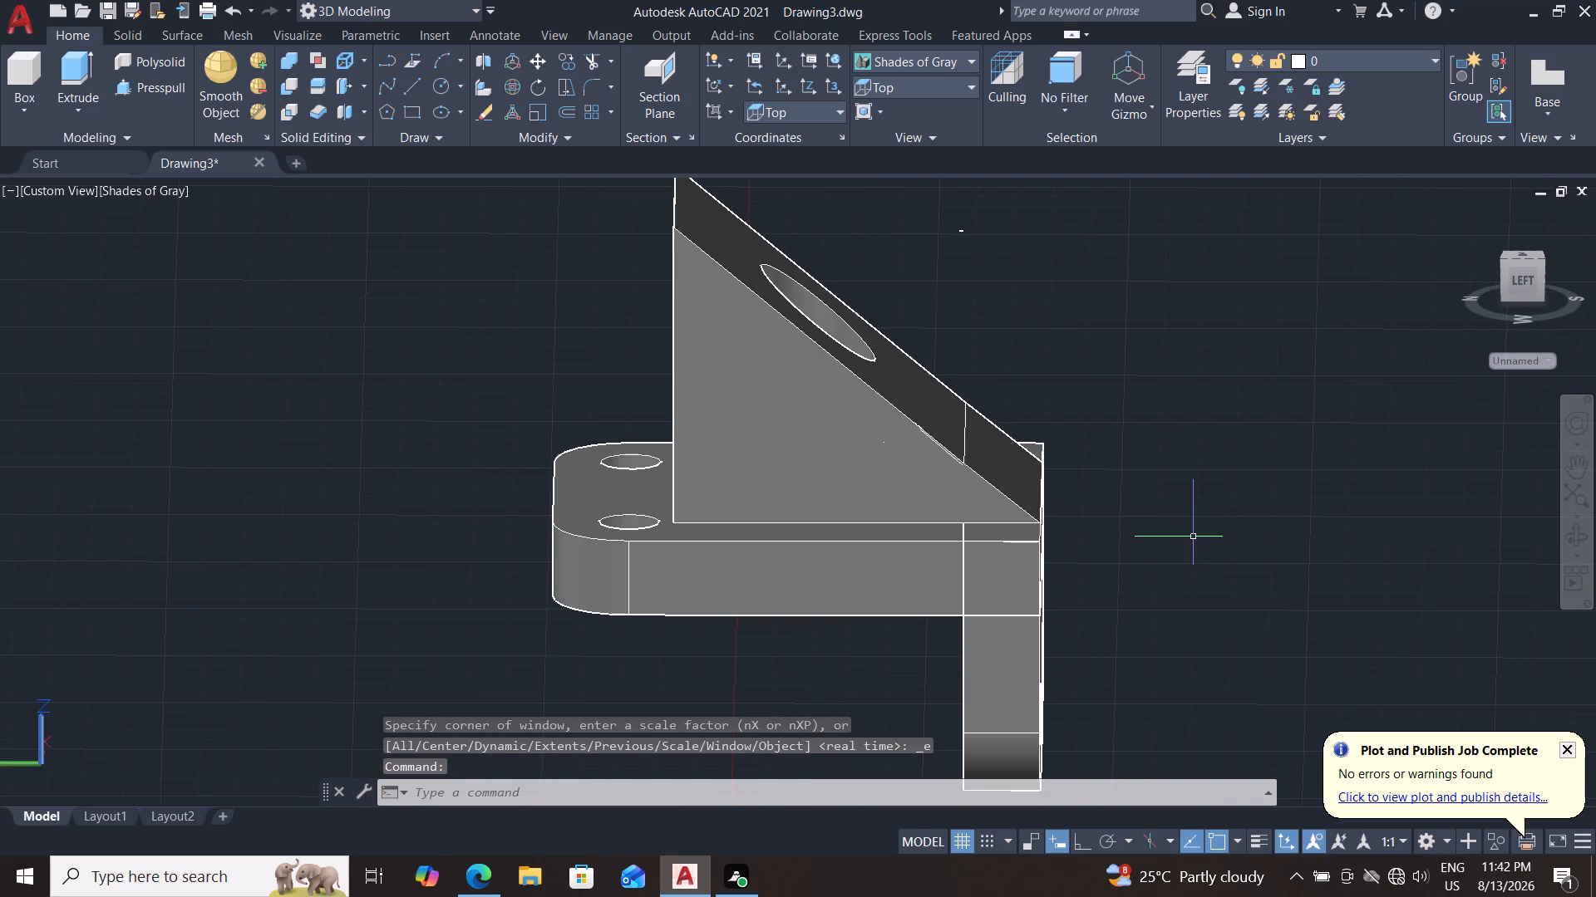
Examine the bracket from the sides, front and underside, including the crease across the block's sloped face.
{"action": "middle_click_drag", "start_coordinate": [1219, 470], "coordinate": [1155, 470], "text": "shift"}
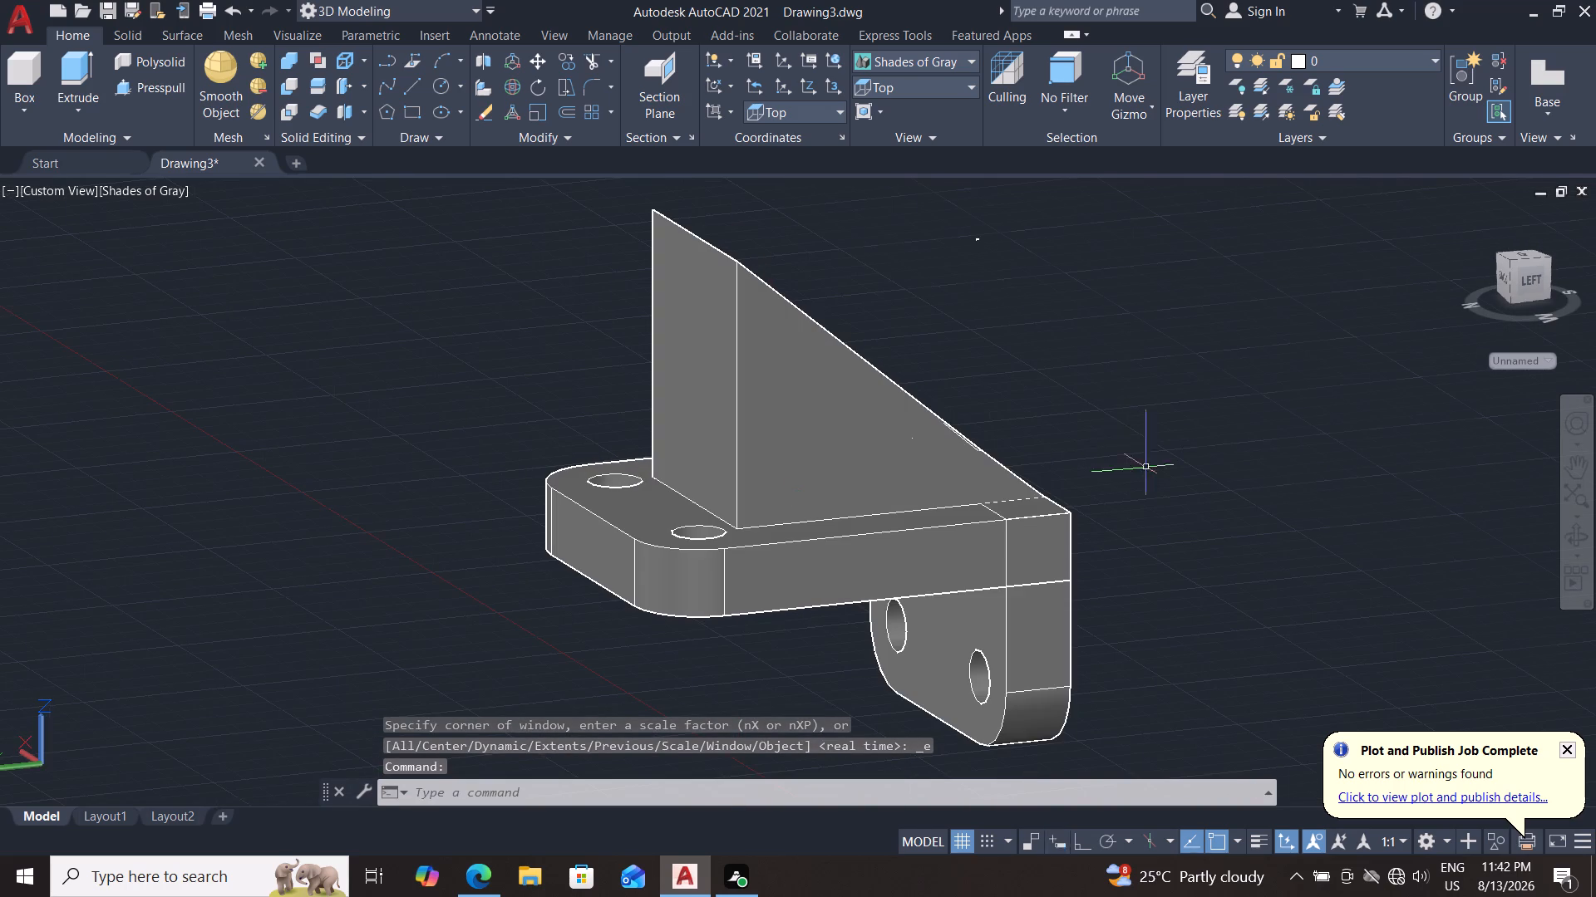
{"action": "middle_click_drag", "start_coordinate": [1128, 436], "coordinate": [1057, 451], "text": "shift"}
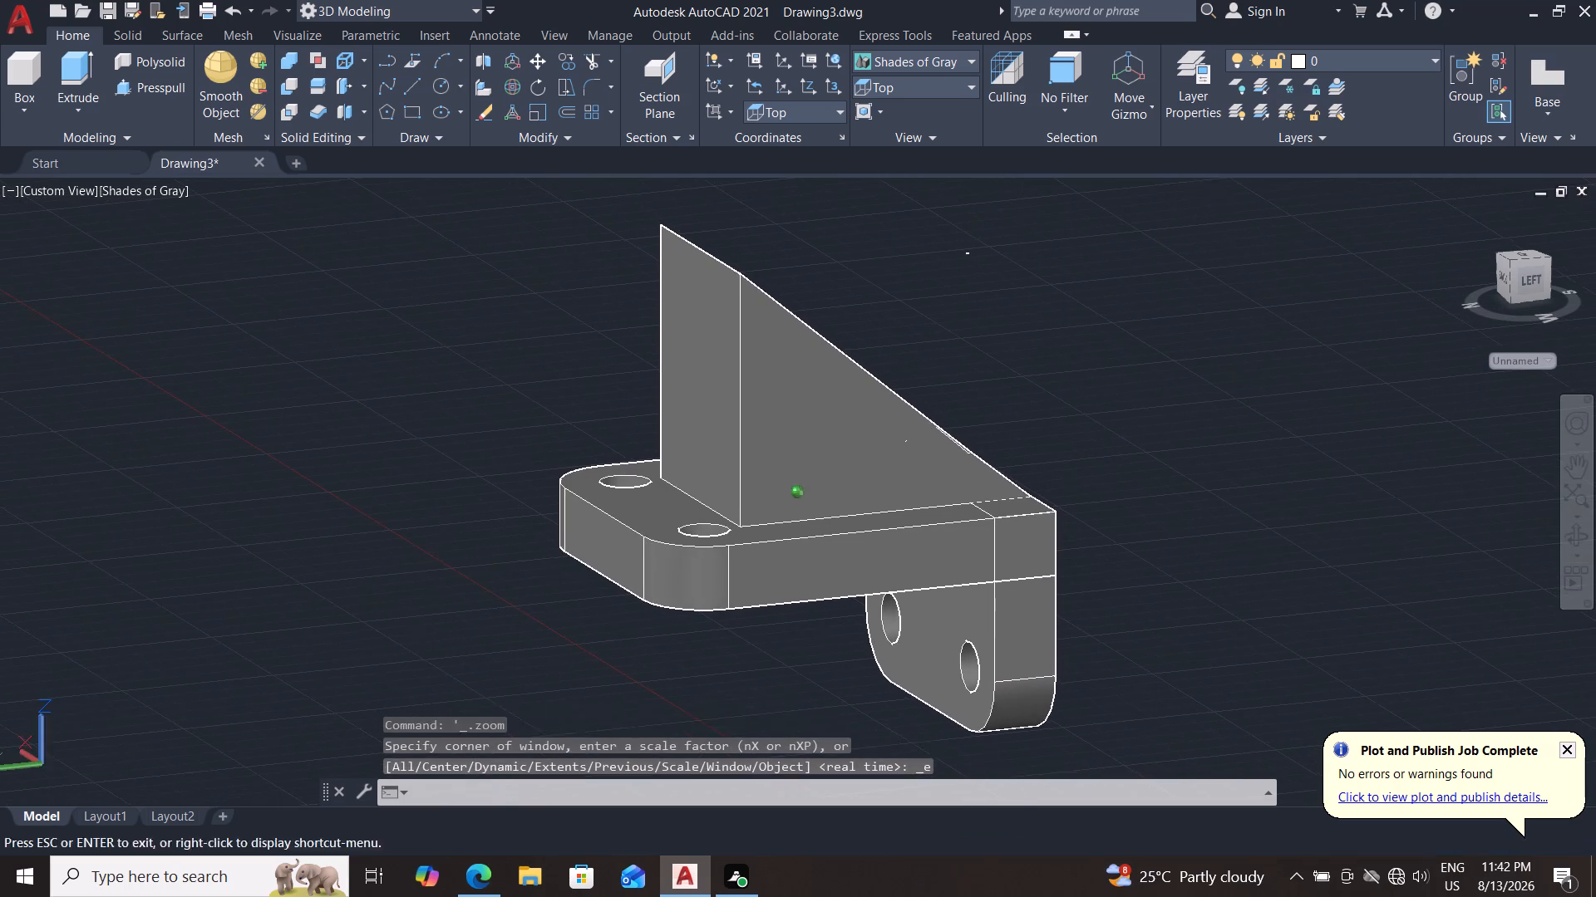
{"action": "middle_click_drag", "start_coordinate": [1098, 410], "coordinate": [870, 389], "text": "shift"}
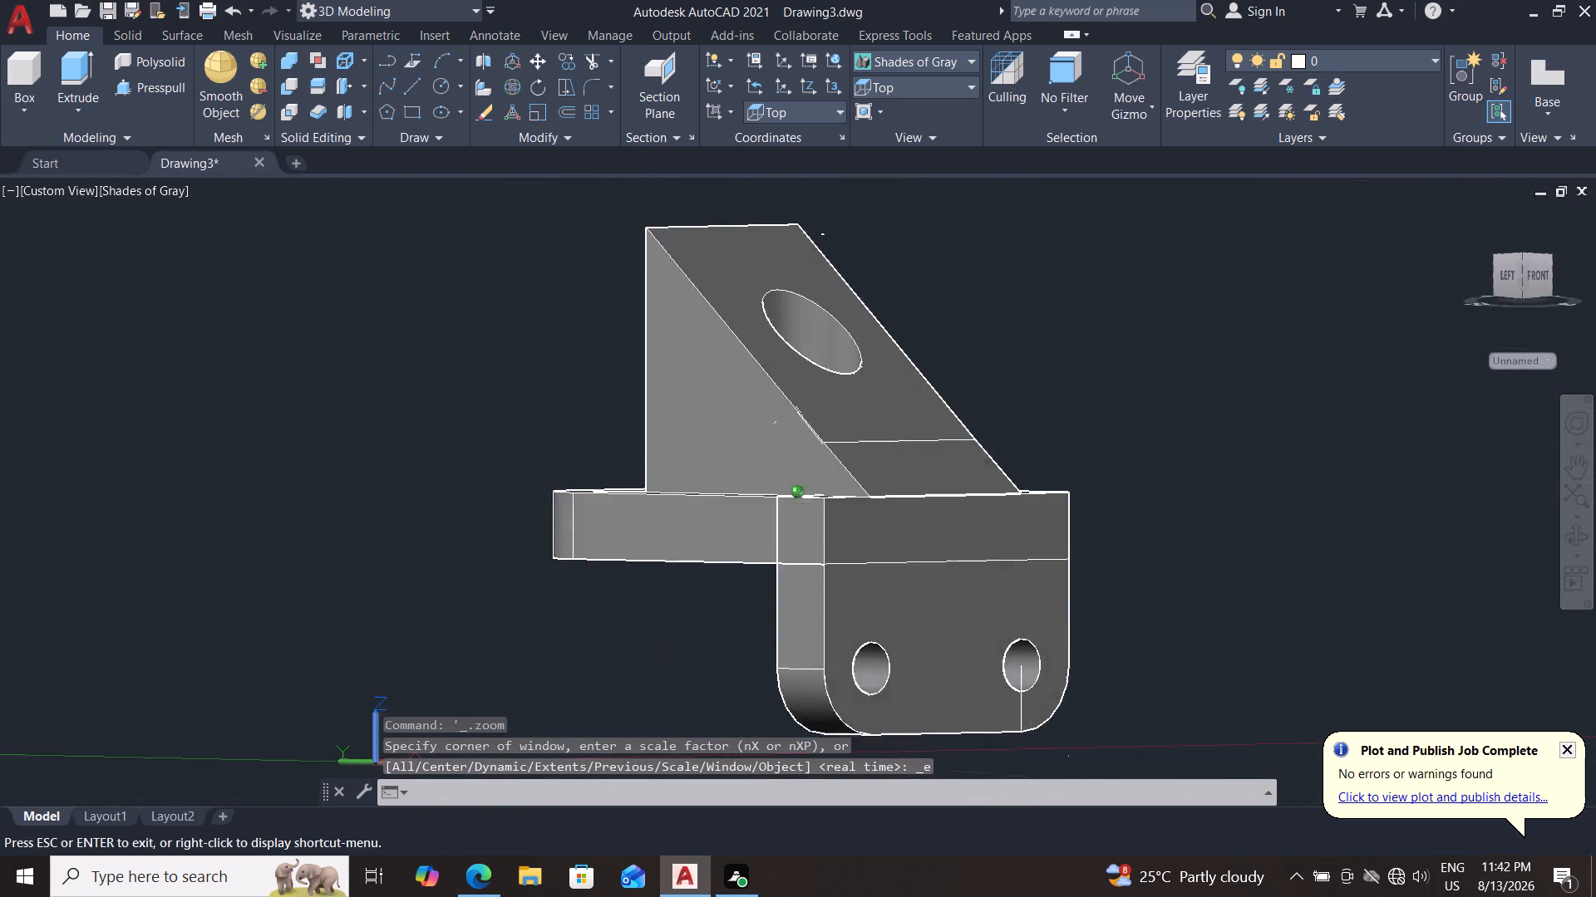
{"action": "middle_click_drag", "start_coordinate": [870, 389], "coordinate": [513, 331], "text": "shift"}
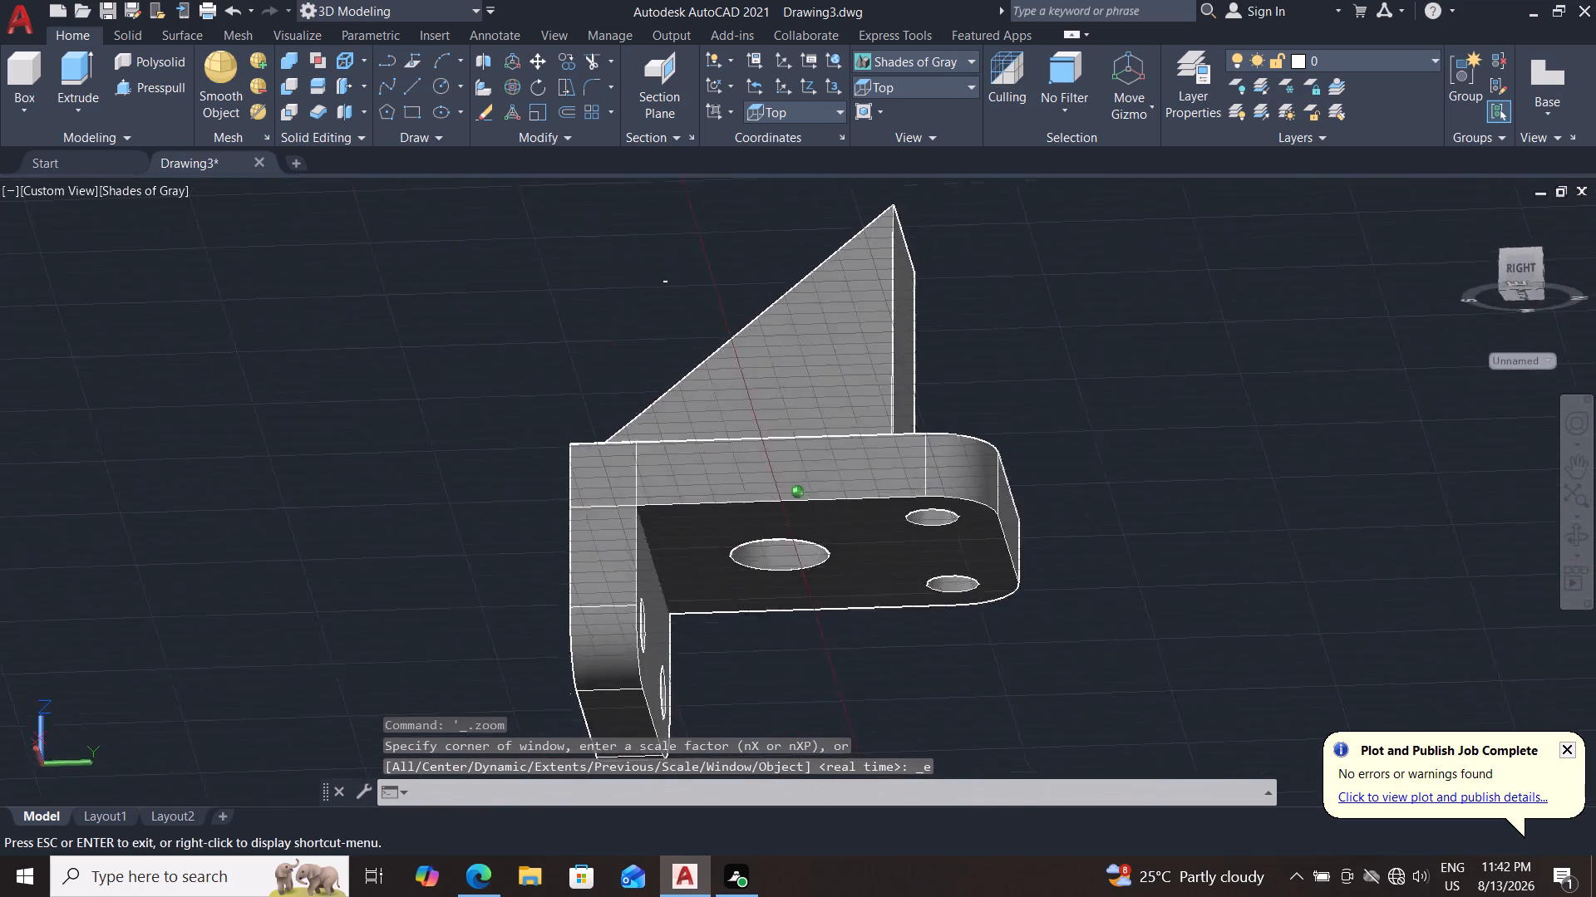
{"action": "middle_click_drag", "start_coordinate": [513, 331], "coordinate": [563, 473], "text": "shift"}
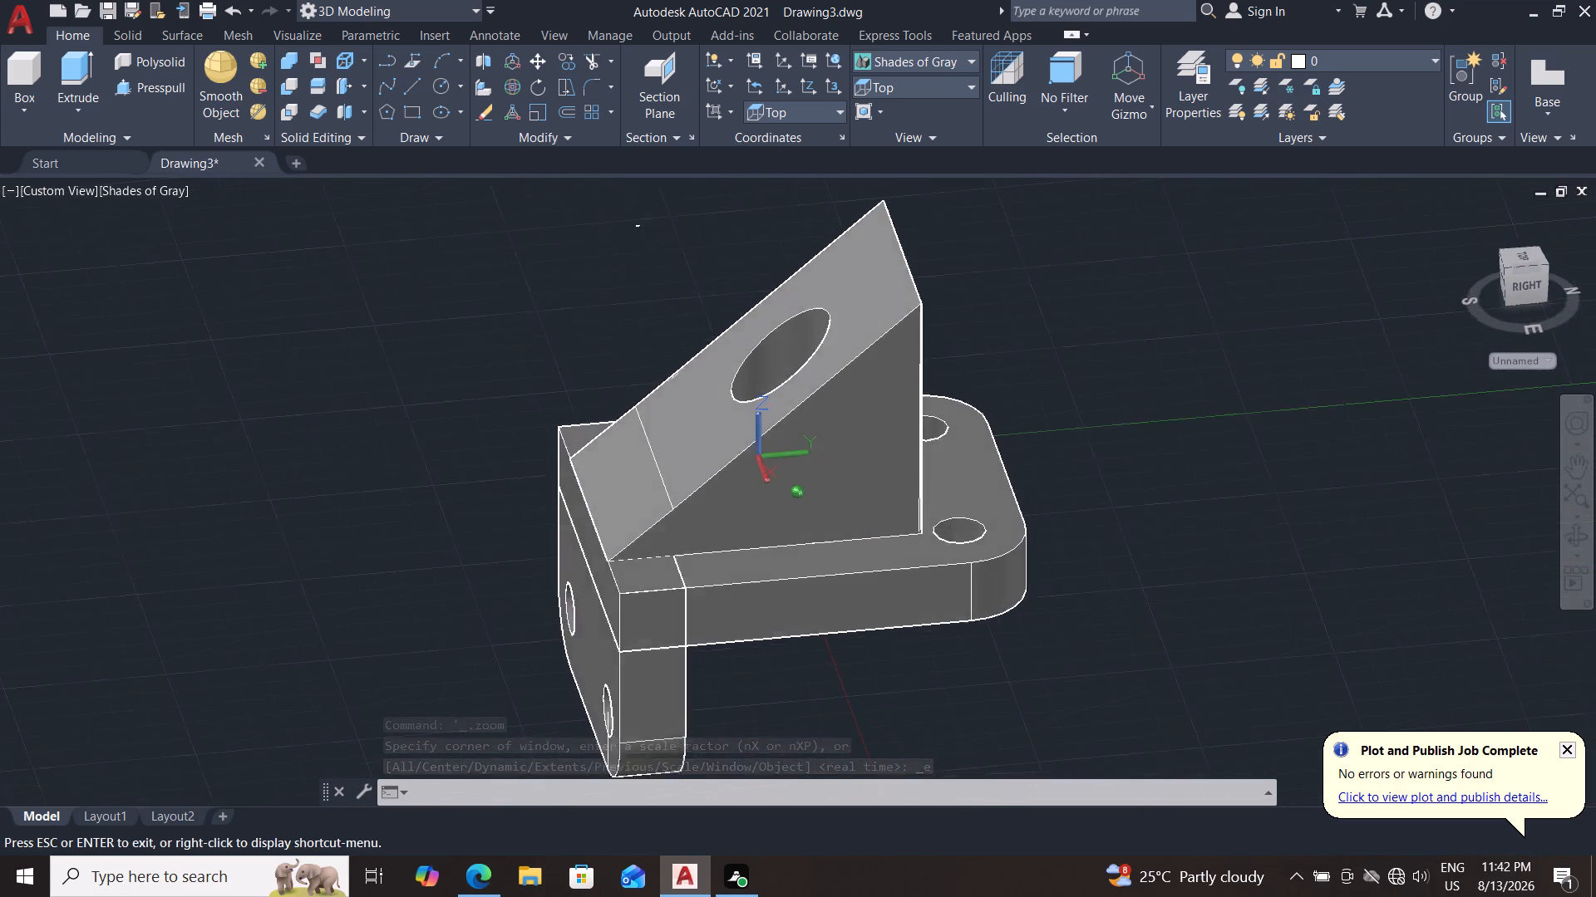
{"action": "middle_click_drag", "start_coordinate": [563, 473], "coordinate": [1047, 392], "text": "shift"}
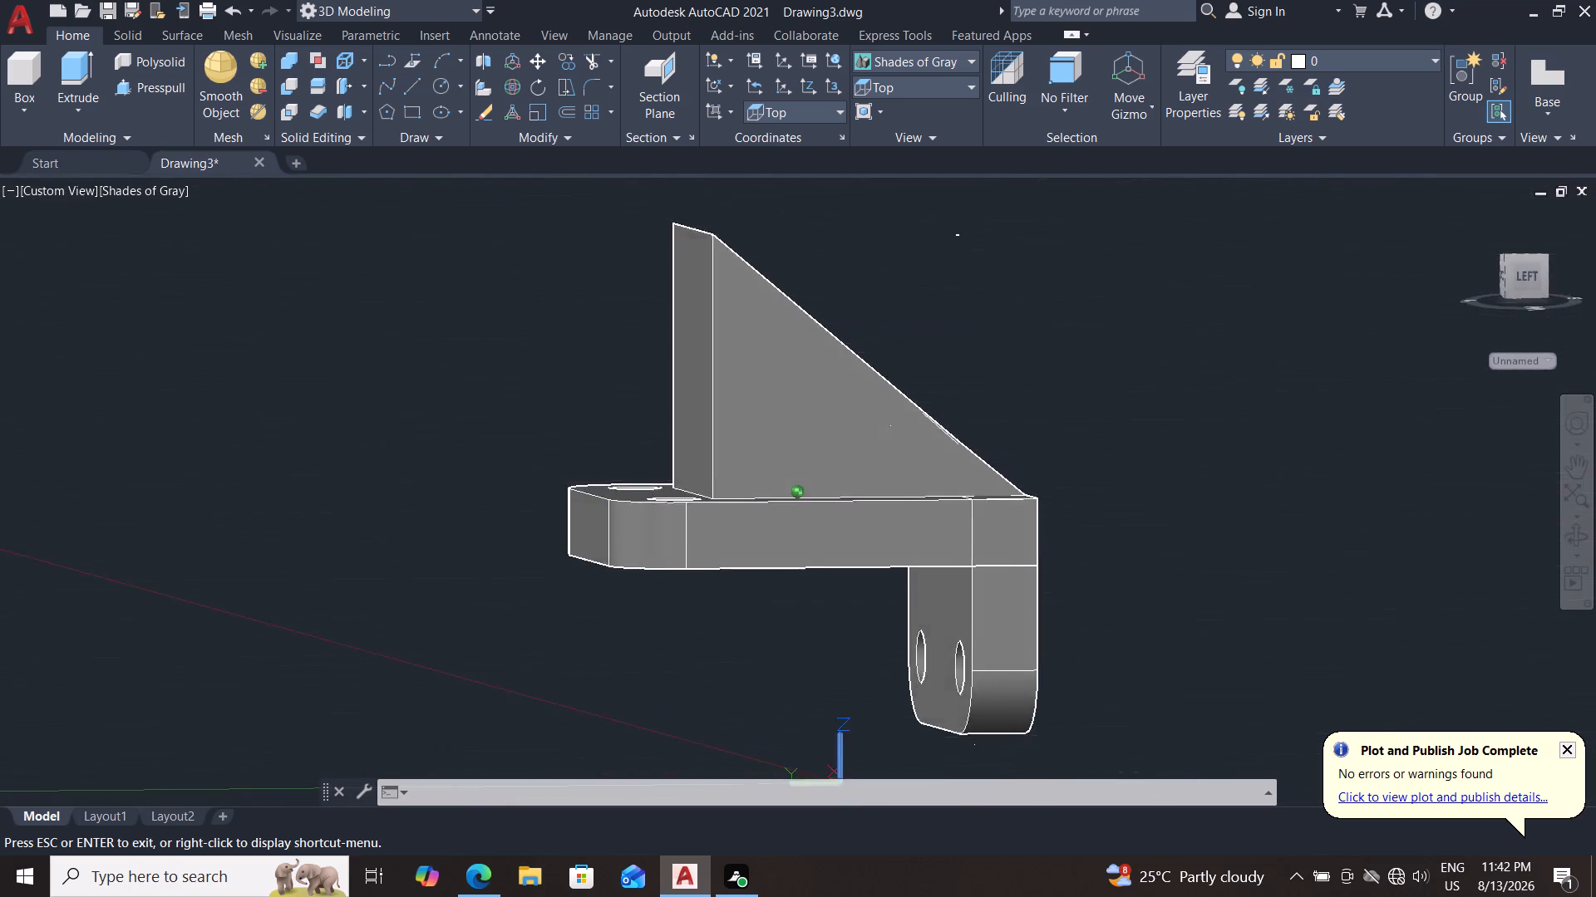
{"action": "middle_click_drag", "start_coordinate": [1047, 392], "coordinate": [847, 408], "text": "shift"}
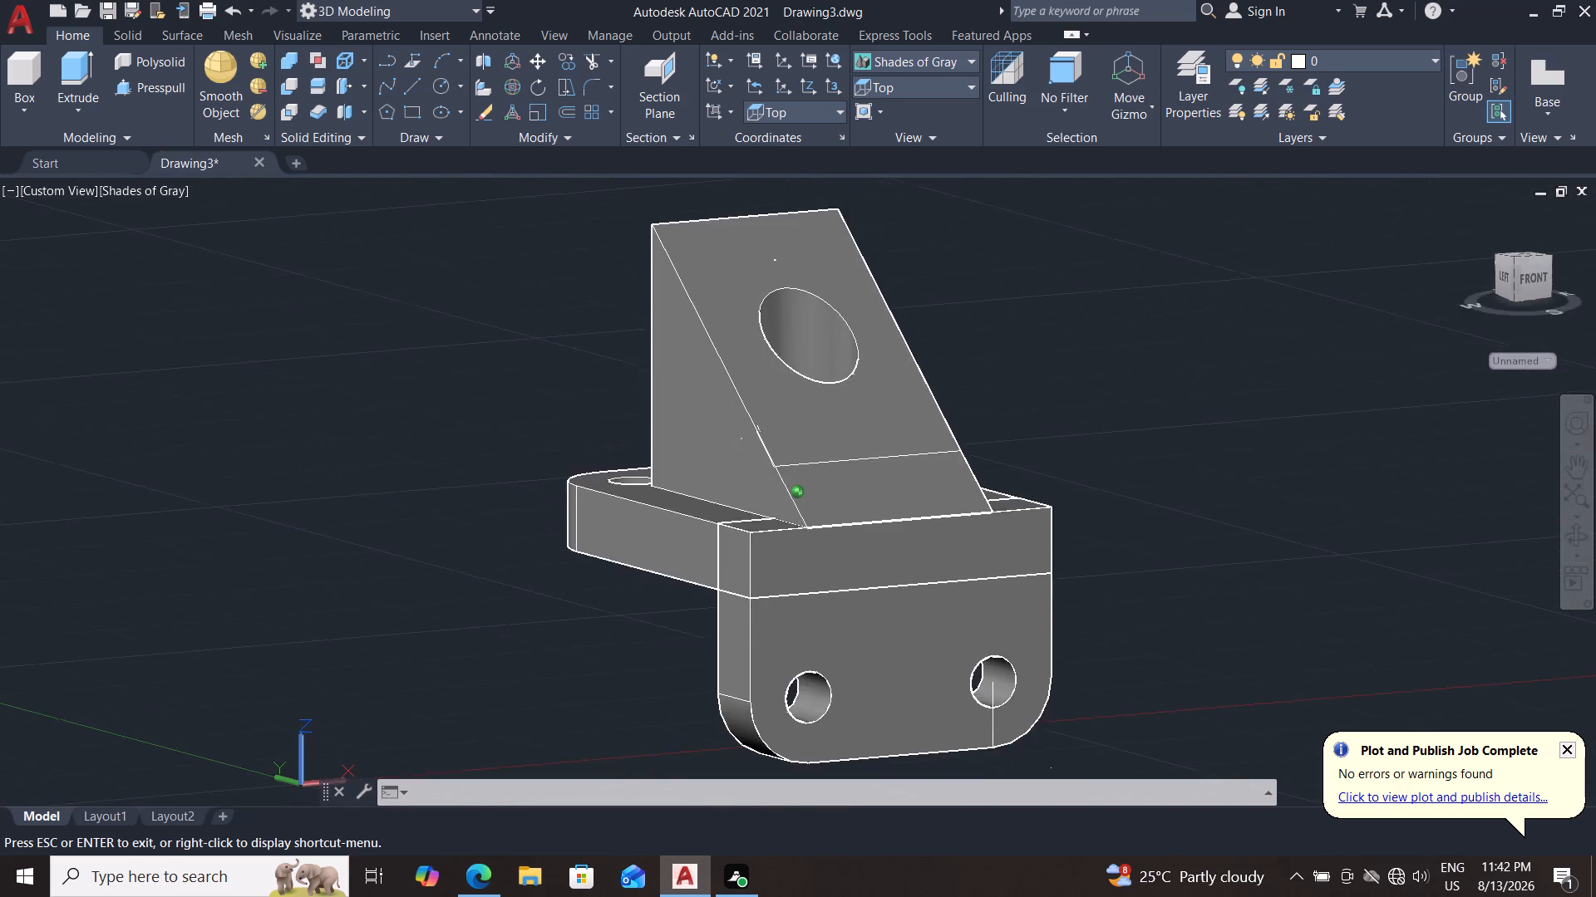
{"action": "middle_click_drag", "start_coordinate": [847, 408], "coordinate": [907, 396], "text": "shift"}
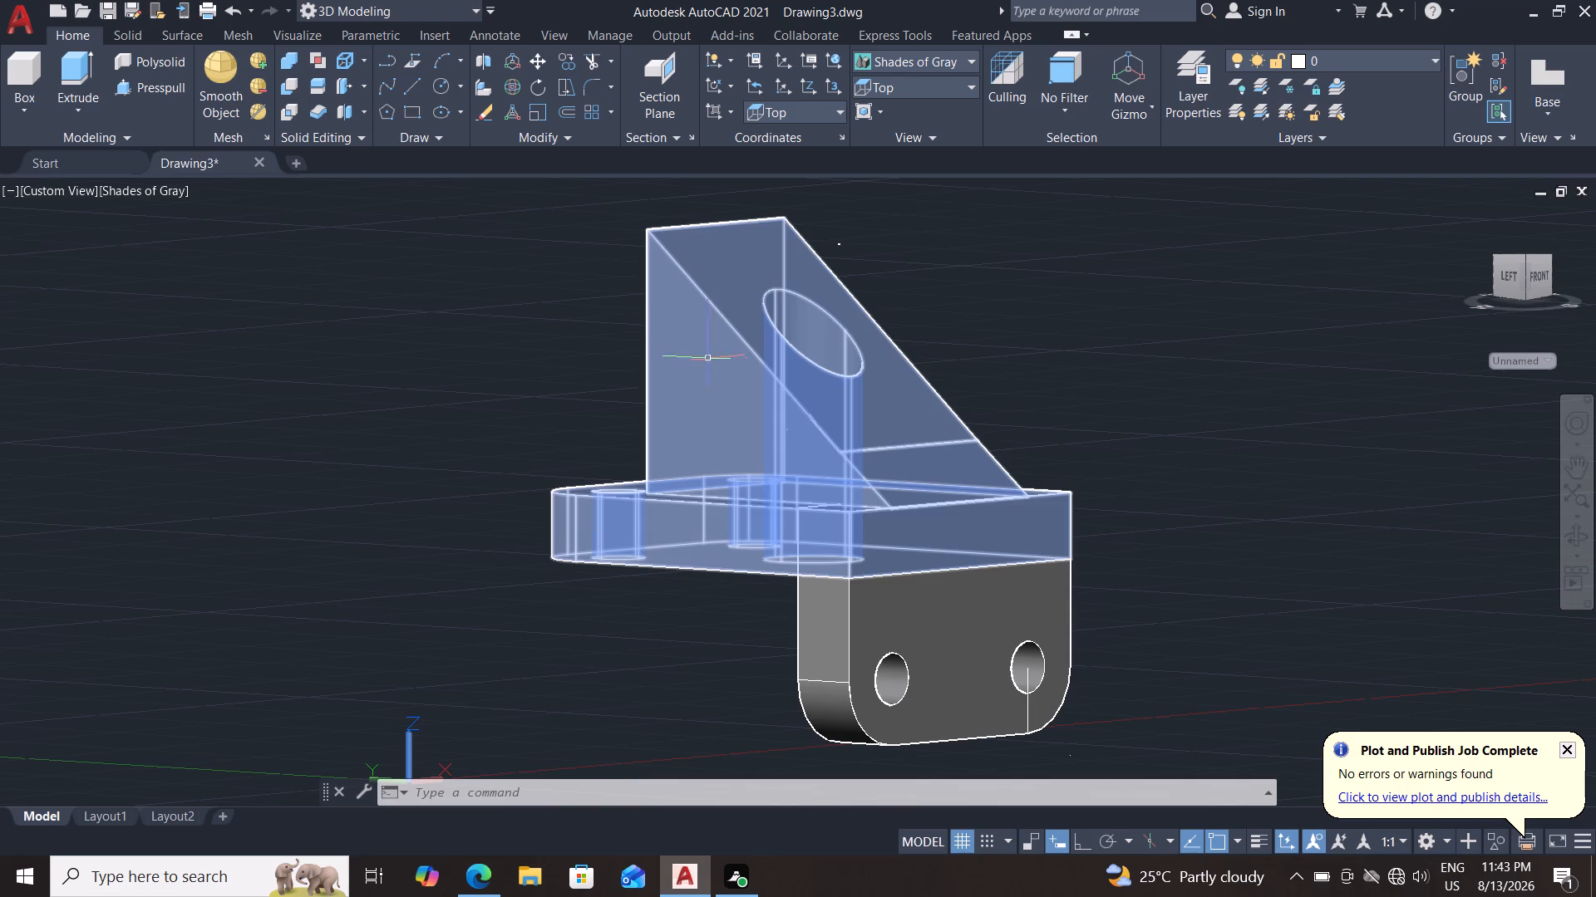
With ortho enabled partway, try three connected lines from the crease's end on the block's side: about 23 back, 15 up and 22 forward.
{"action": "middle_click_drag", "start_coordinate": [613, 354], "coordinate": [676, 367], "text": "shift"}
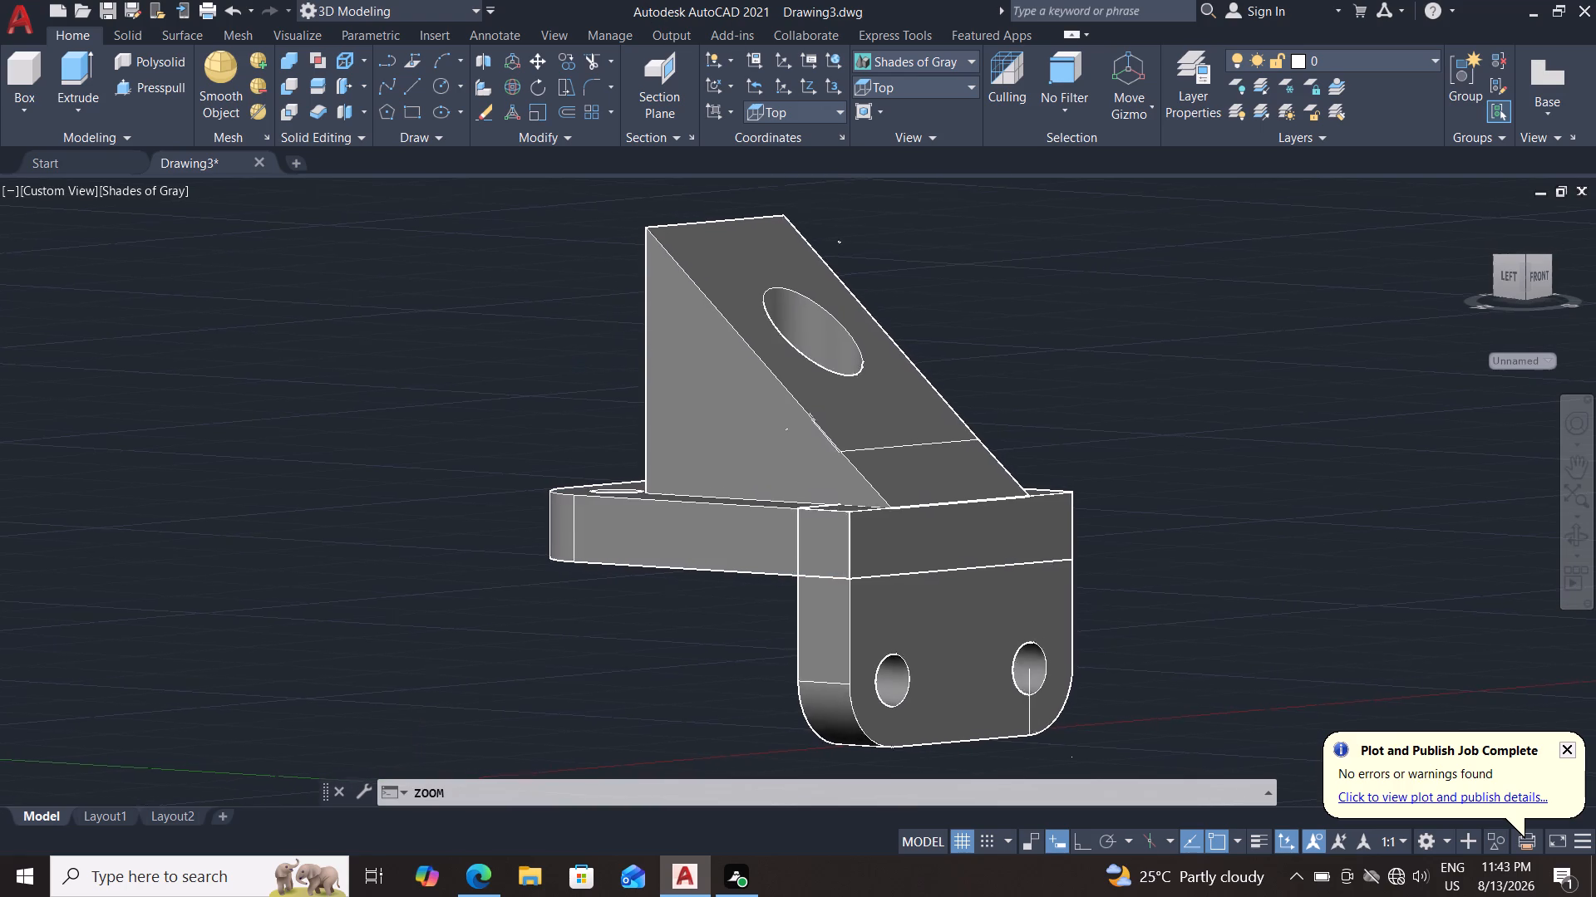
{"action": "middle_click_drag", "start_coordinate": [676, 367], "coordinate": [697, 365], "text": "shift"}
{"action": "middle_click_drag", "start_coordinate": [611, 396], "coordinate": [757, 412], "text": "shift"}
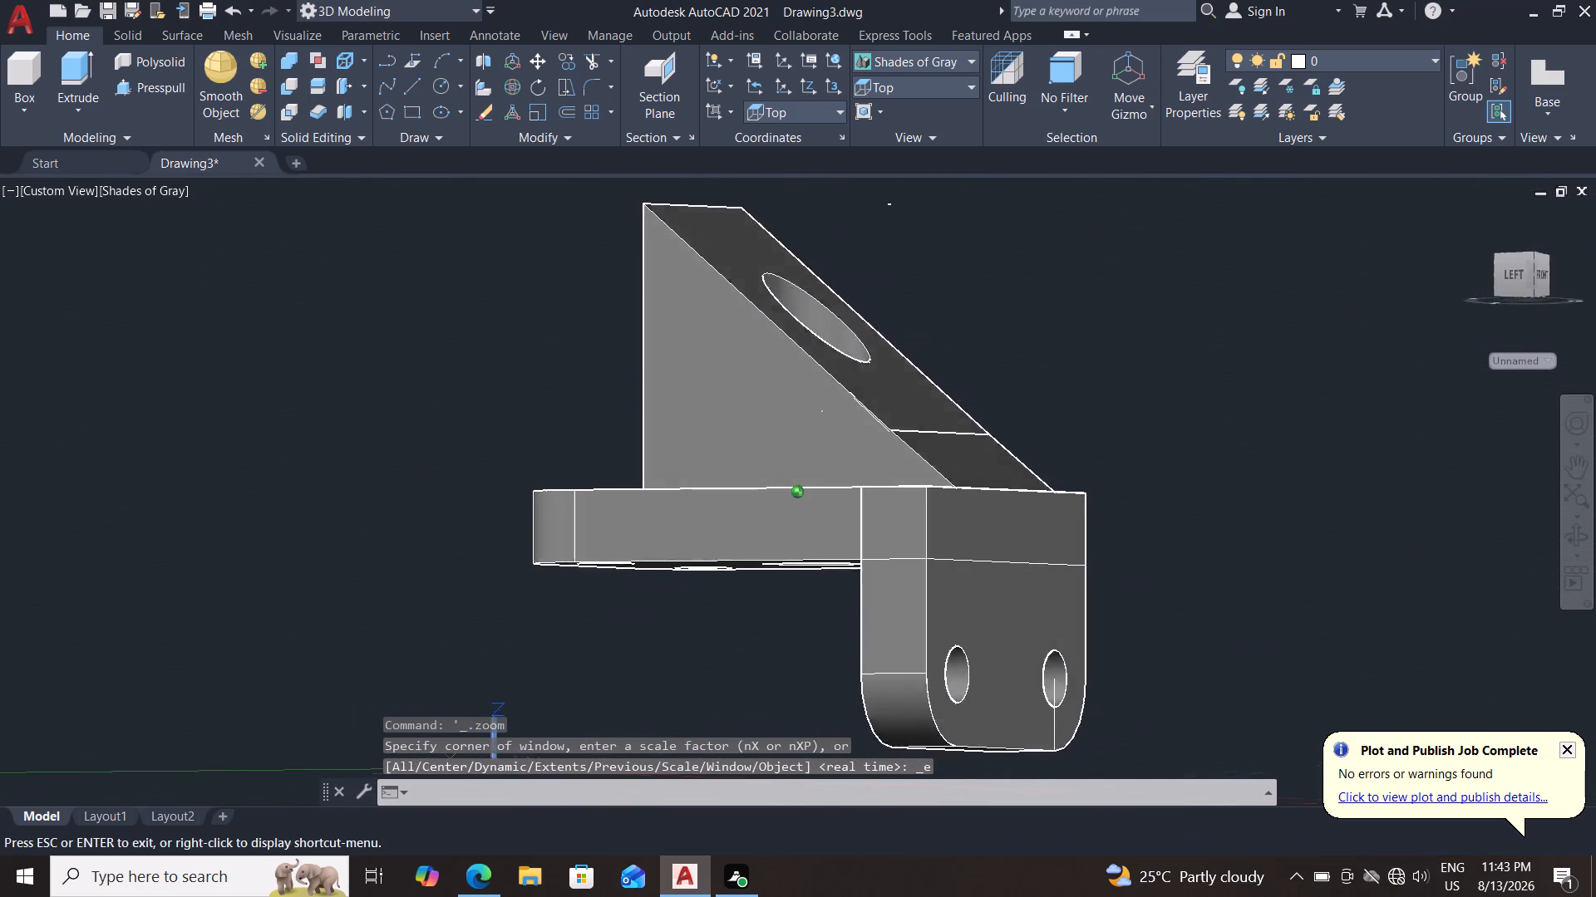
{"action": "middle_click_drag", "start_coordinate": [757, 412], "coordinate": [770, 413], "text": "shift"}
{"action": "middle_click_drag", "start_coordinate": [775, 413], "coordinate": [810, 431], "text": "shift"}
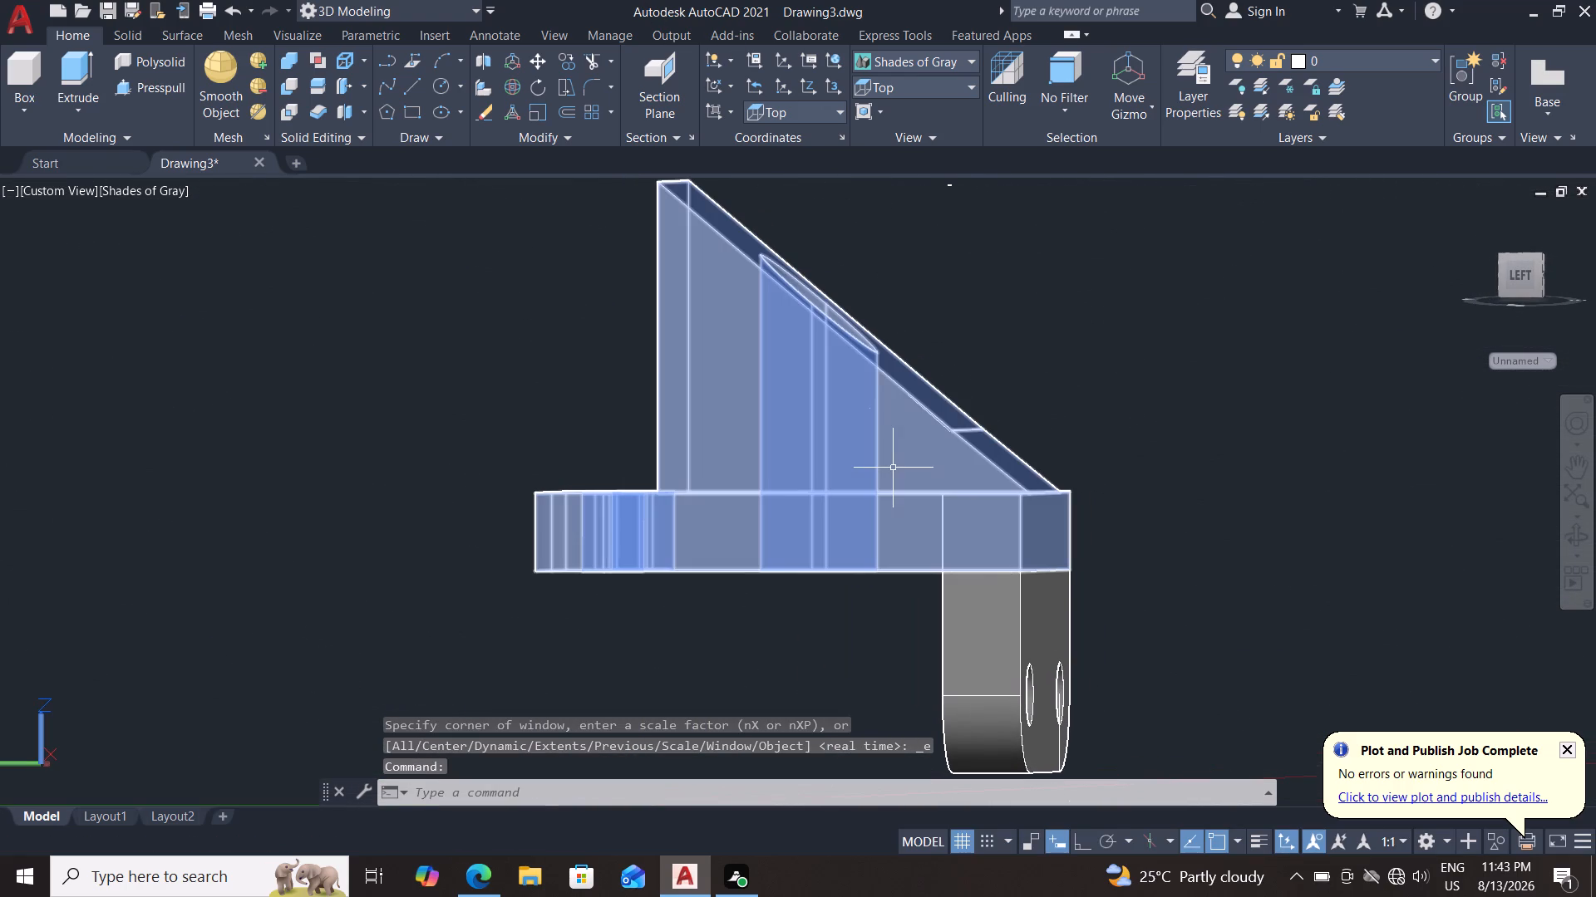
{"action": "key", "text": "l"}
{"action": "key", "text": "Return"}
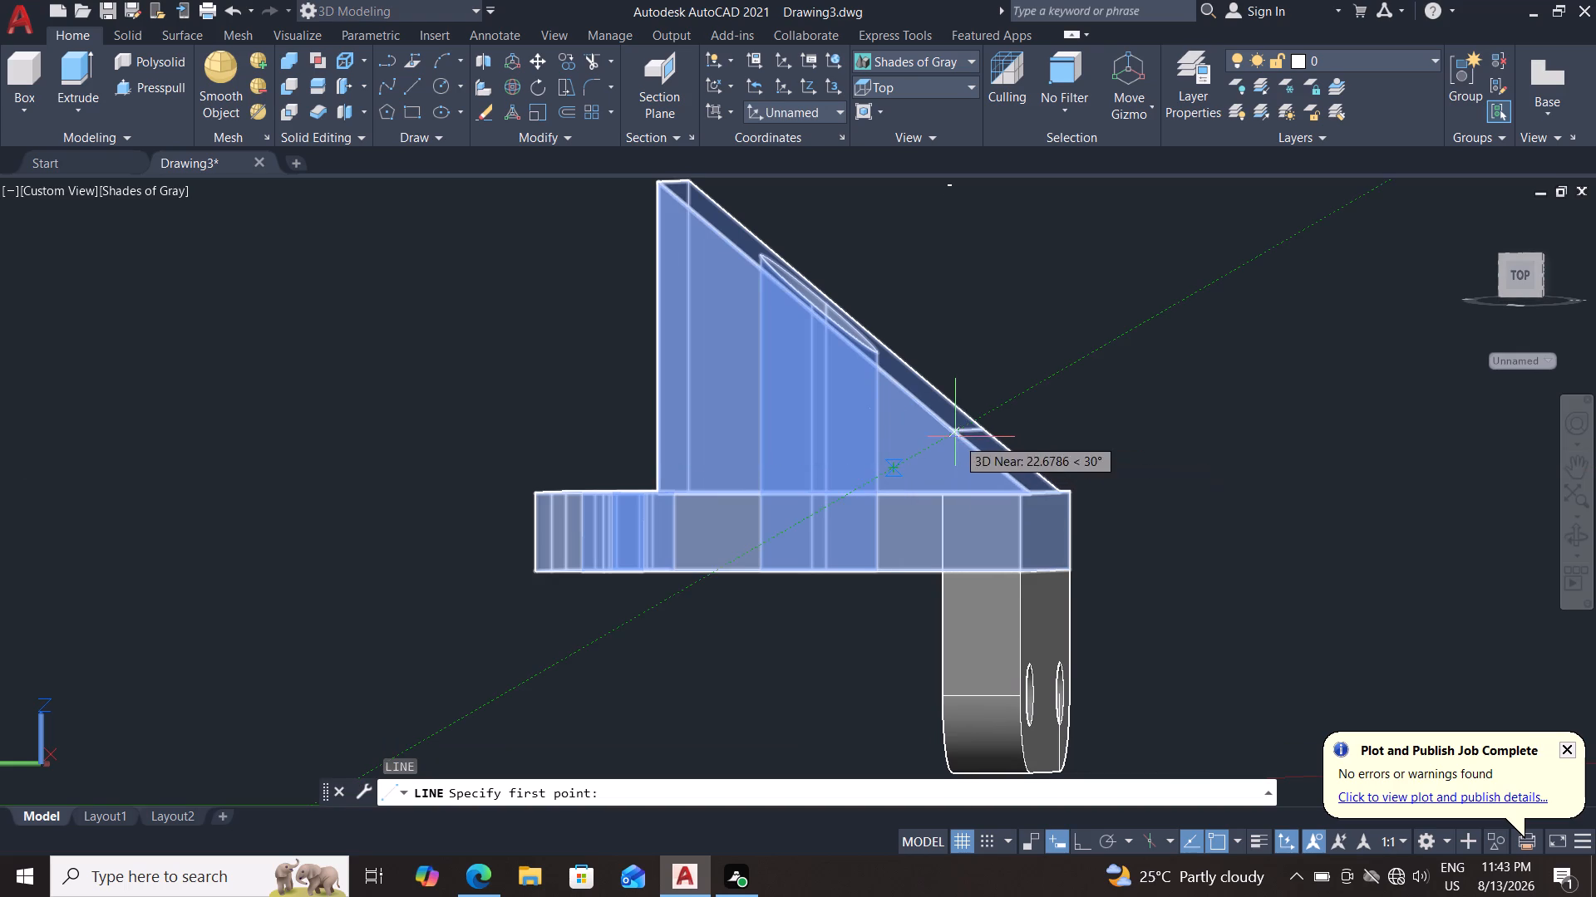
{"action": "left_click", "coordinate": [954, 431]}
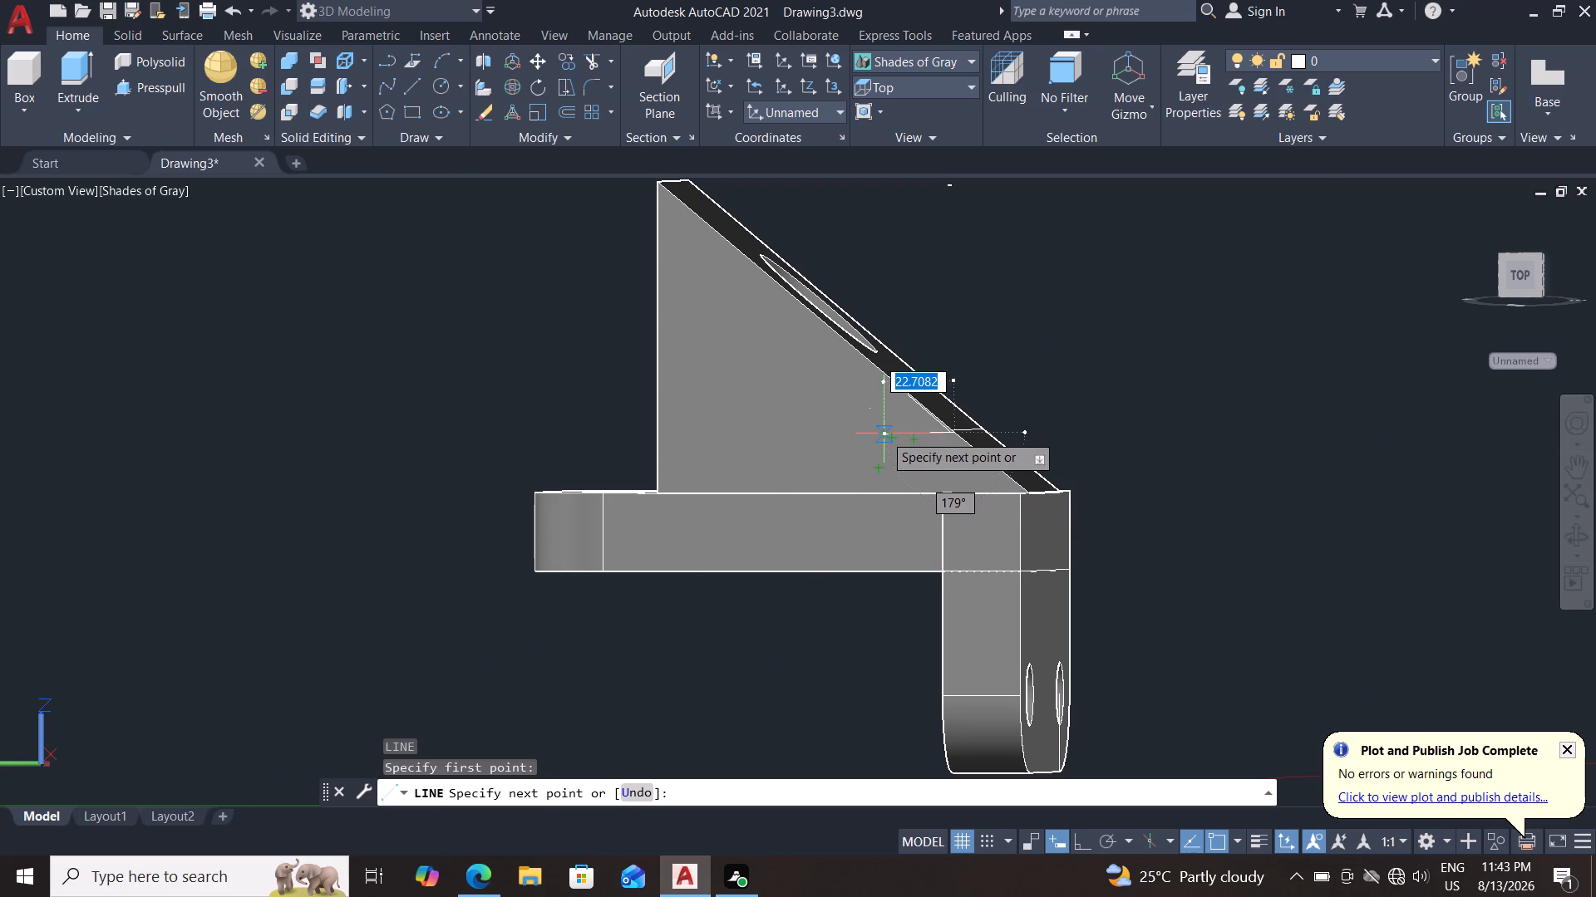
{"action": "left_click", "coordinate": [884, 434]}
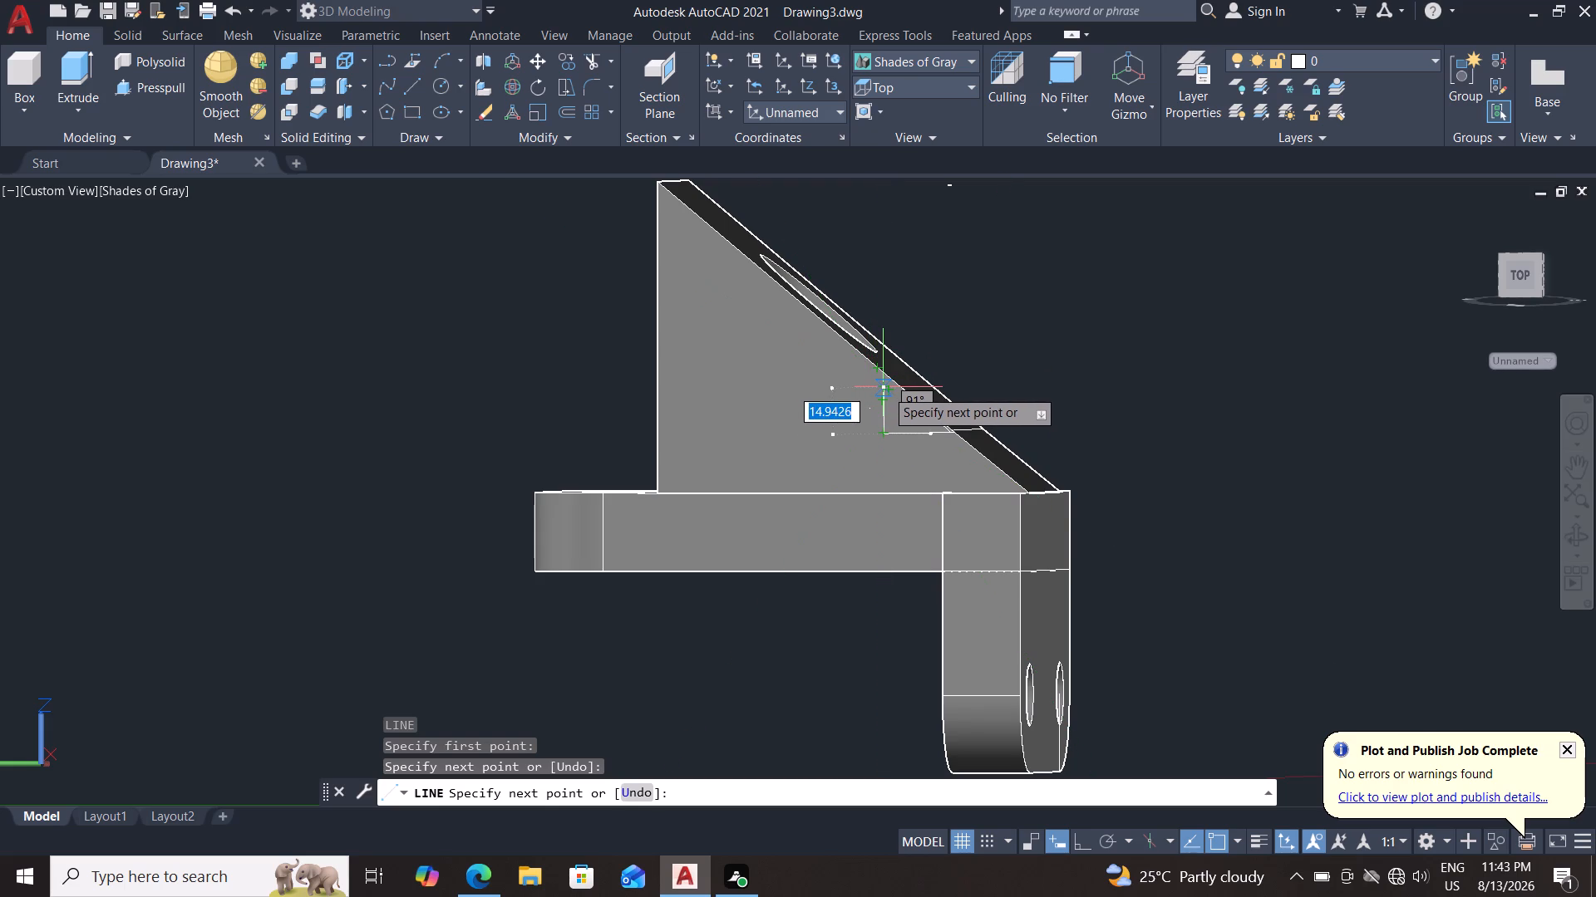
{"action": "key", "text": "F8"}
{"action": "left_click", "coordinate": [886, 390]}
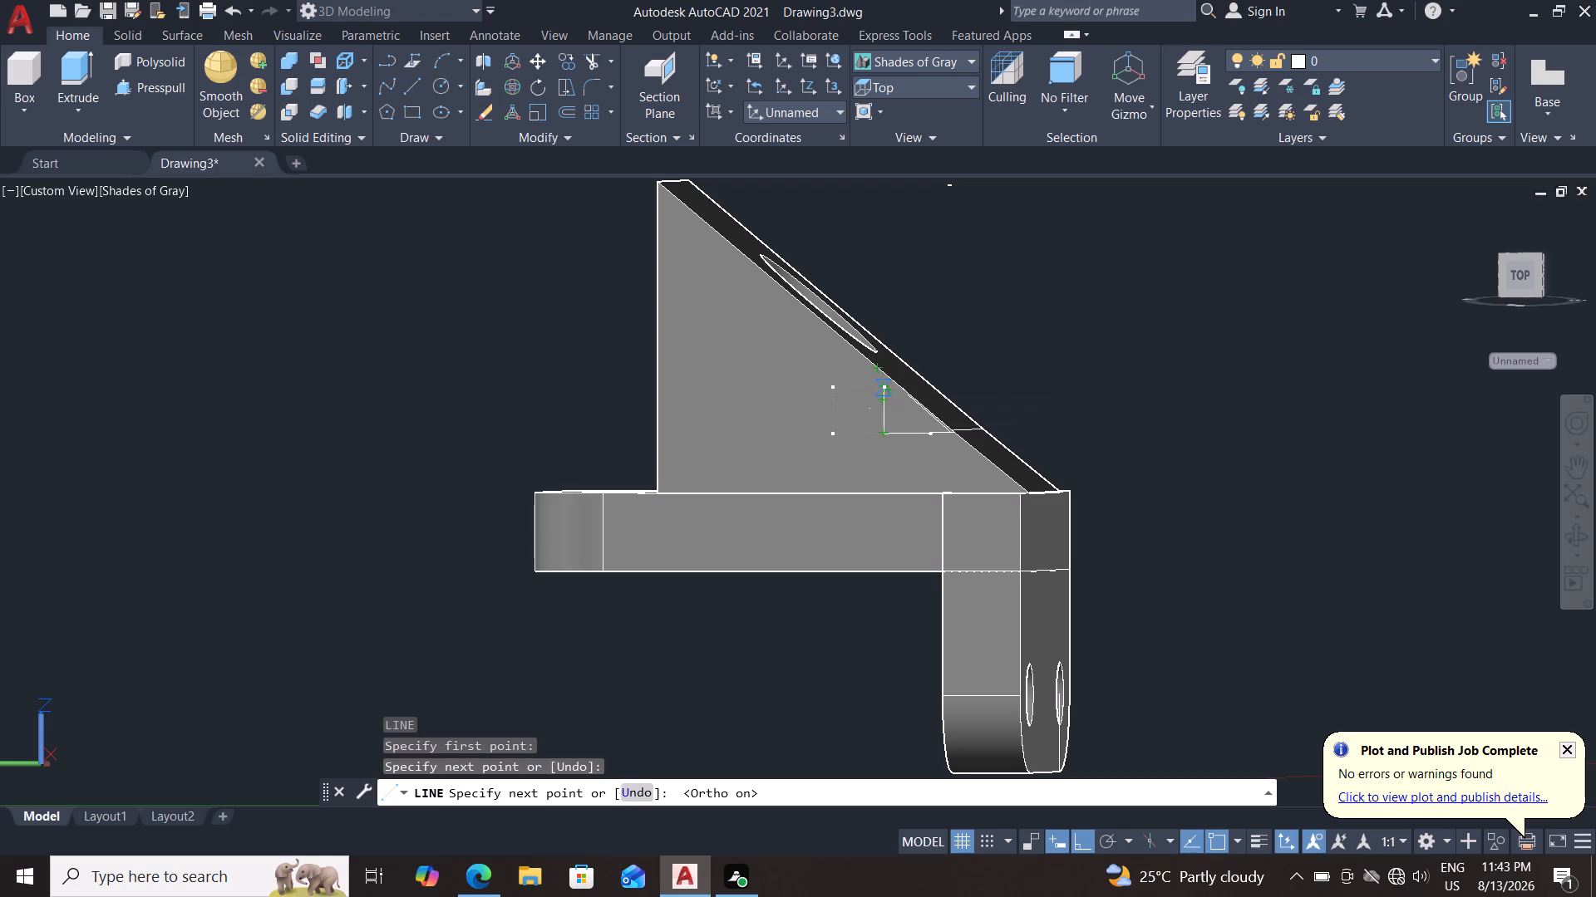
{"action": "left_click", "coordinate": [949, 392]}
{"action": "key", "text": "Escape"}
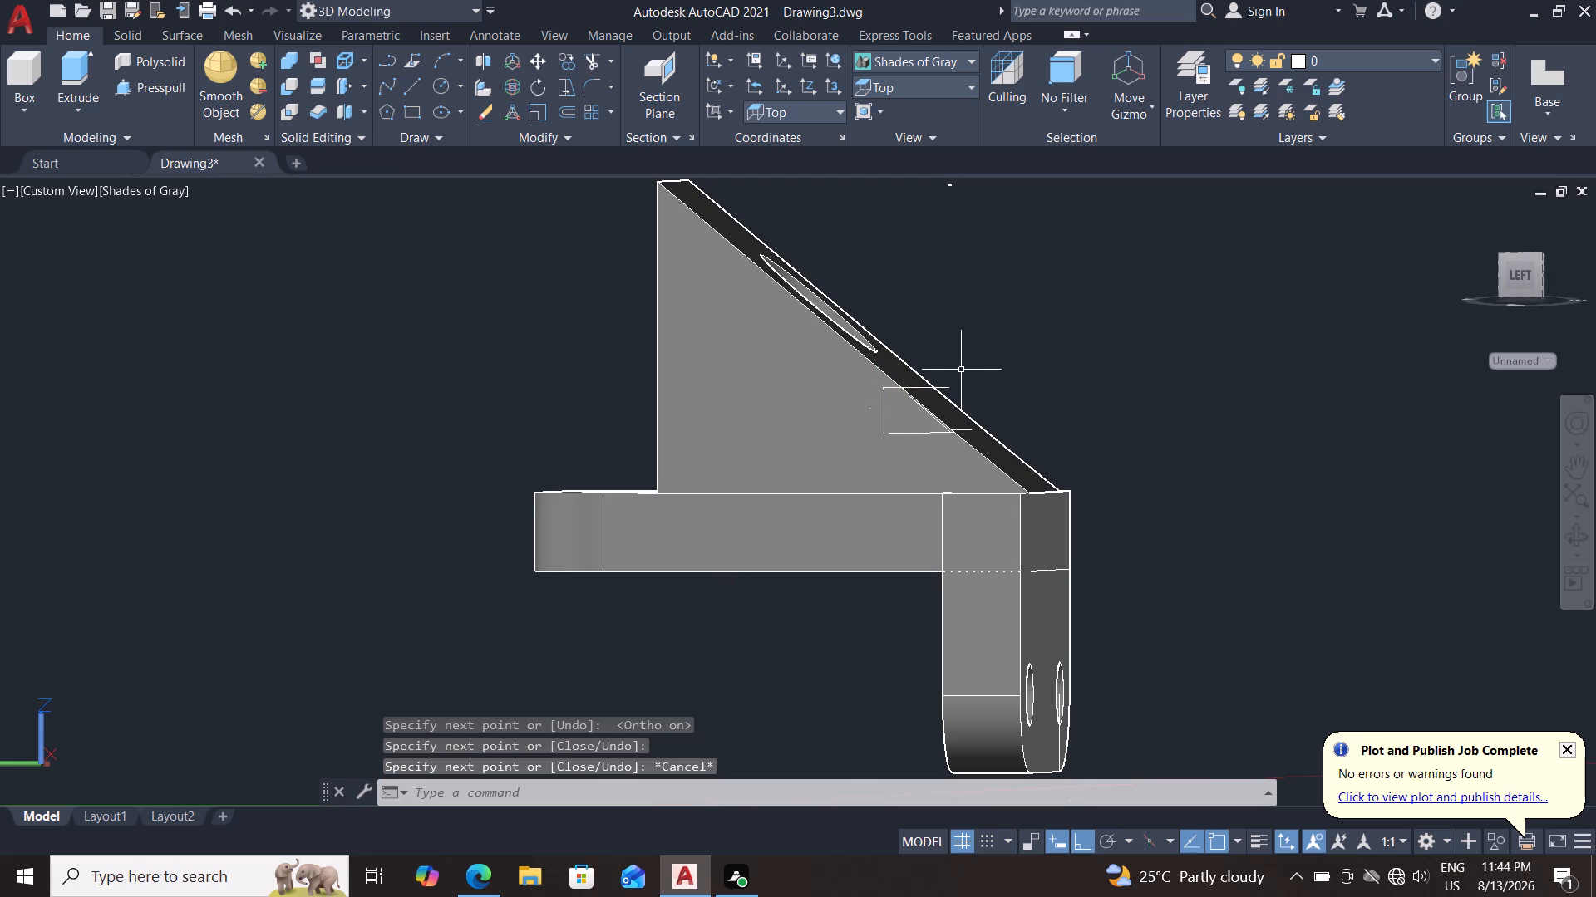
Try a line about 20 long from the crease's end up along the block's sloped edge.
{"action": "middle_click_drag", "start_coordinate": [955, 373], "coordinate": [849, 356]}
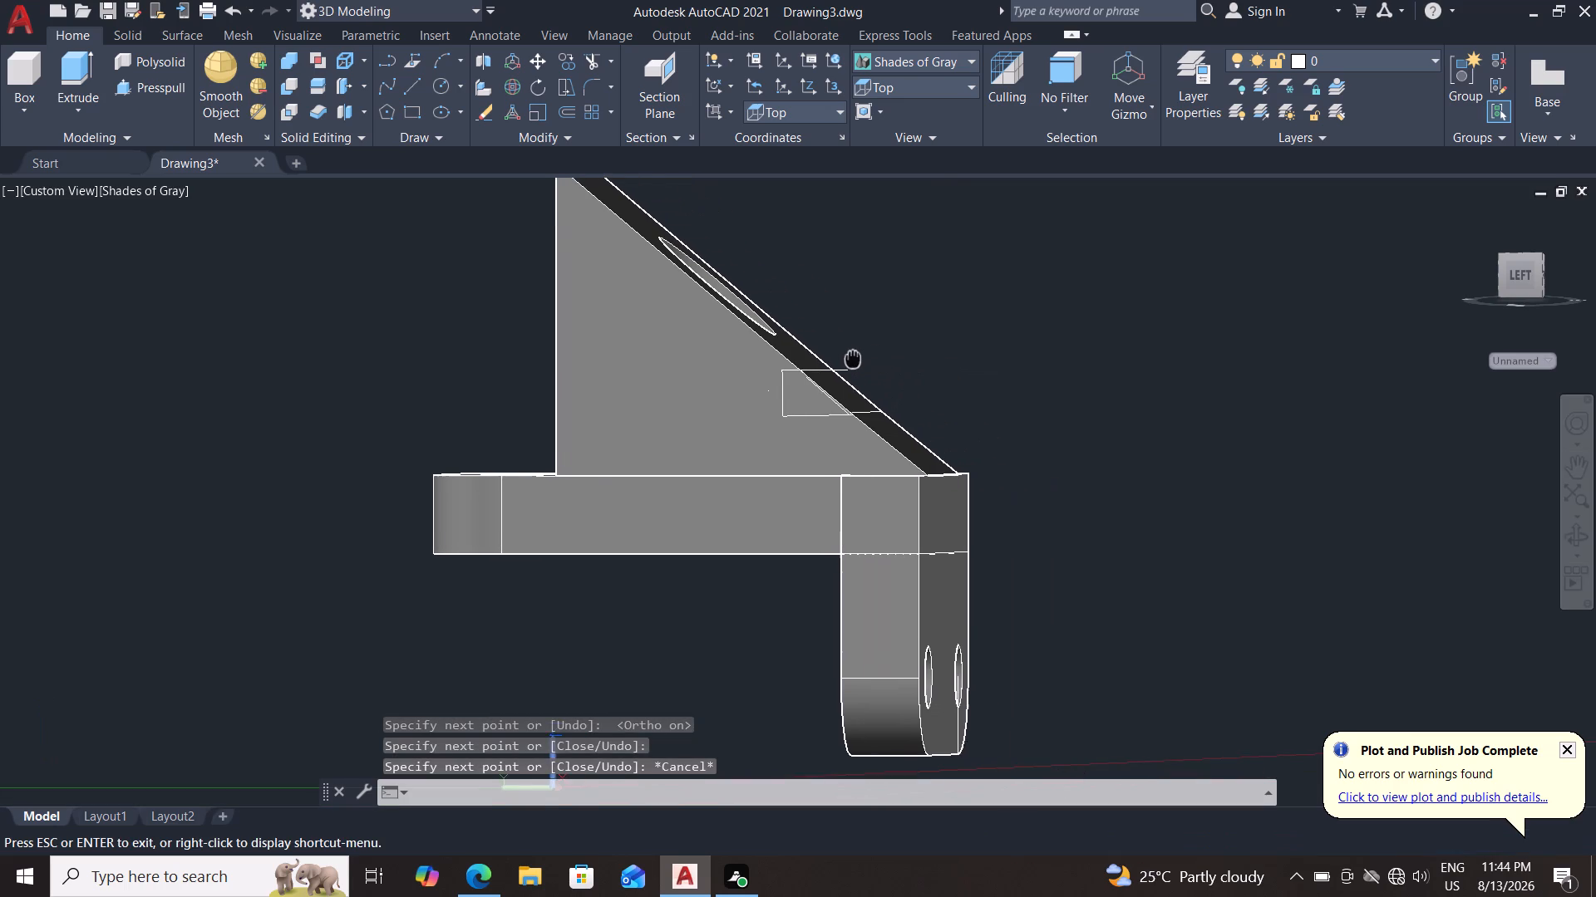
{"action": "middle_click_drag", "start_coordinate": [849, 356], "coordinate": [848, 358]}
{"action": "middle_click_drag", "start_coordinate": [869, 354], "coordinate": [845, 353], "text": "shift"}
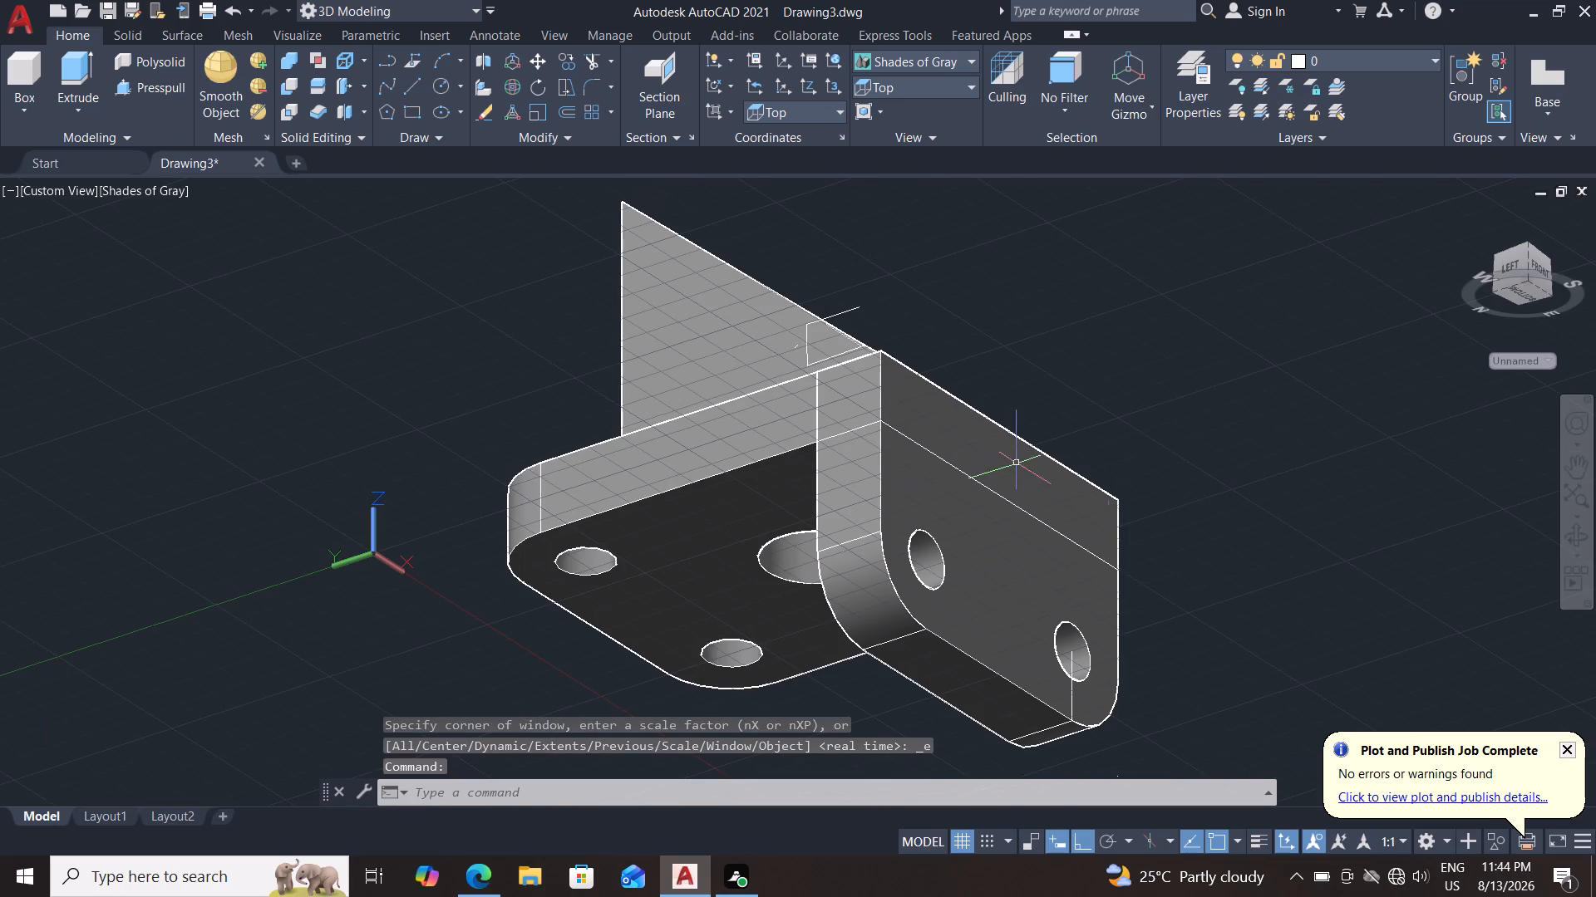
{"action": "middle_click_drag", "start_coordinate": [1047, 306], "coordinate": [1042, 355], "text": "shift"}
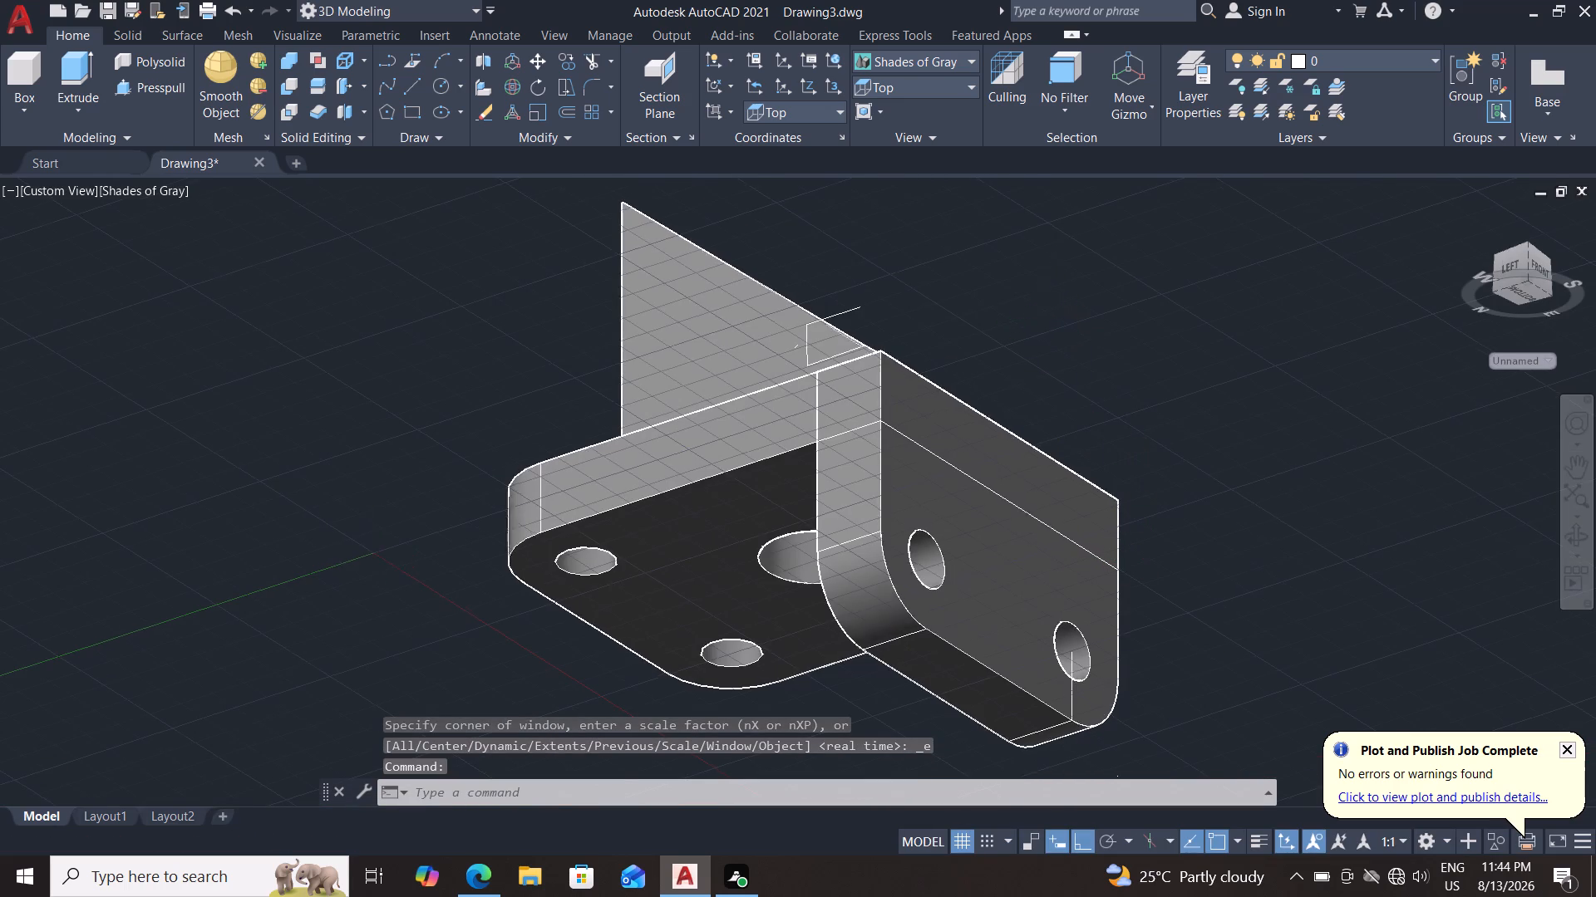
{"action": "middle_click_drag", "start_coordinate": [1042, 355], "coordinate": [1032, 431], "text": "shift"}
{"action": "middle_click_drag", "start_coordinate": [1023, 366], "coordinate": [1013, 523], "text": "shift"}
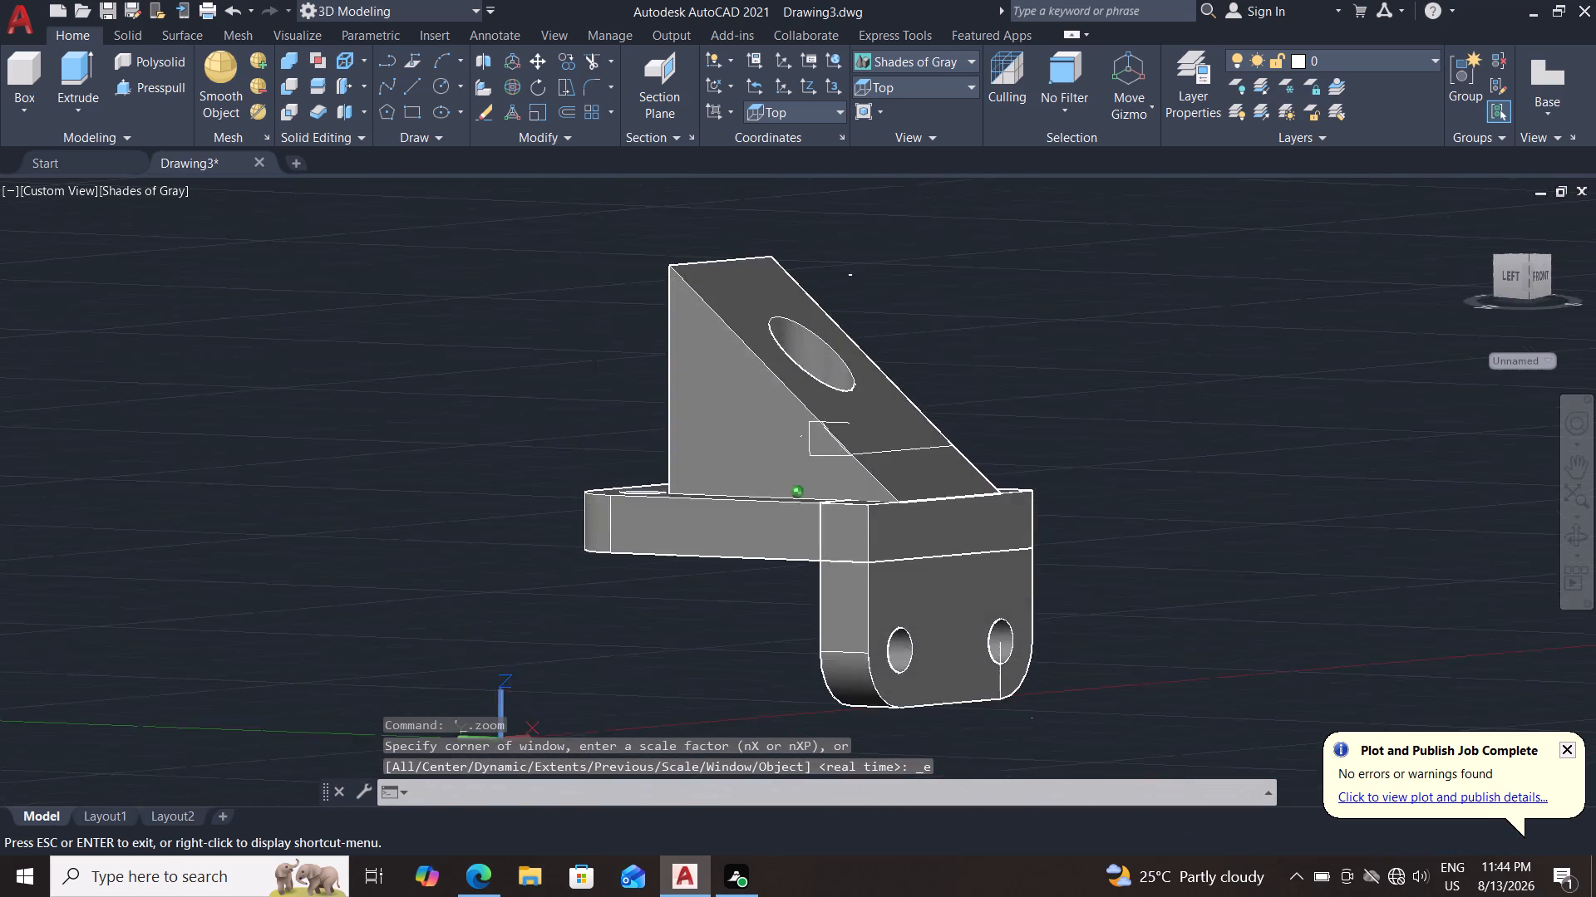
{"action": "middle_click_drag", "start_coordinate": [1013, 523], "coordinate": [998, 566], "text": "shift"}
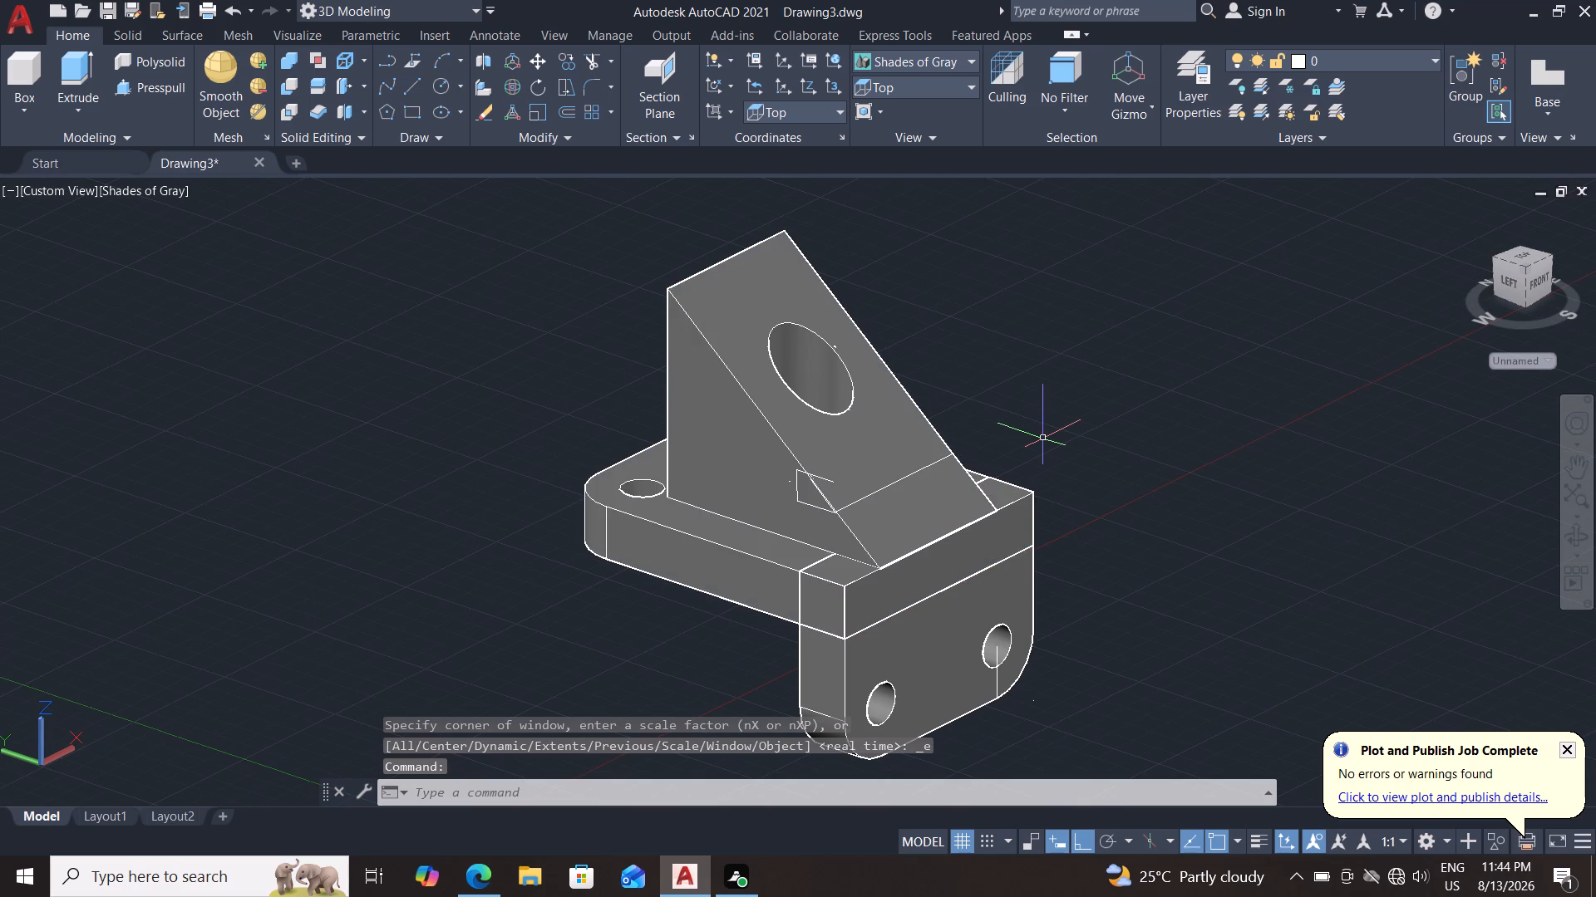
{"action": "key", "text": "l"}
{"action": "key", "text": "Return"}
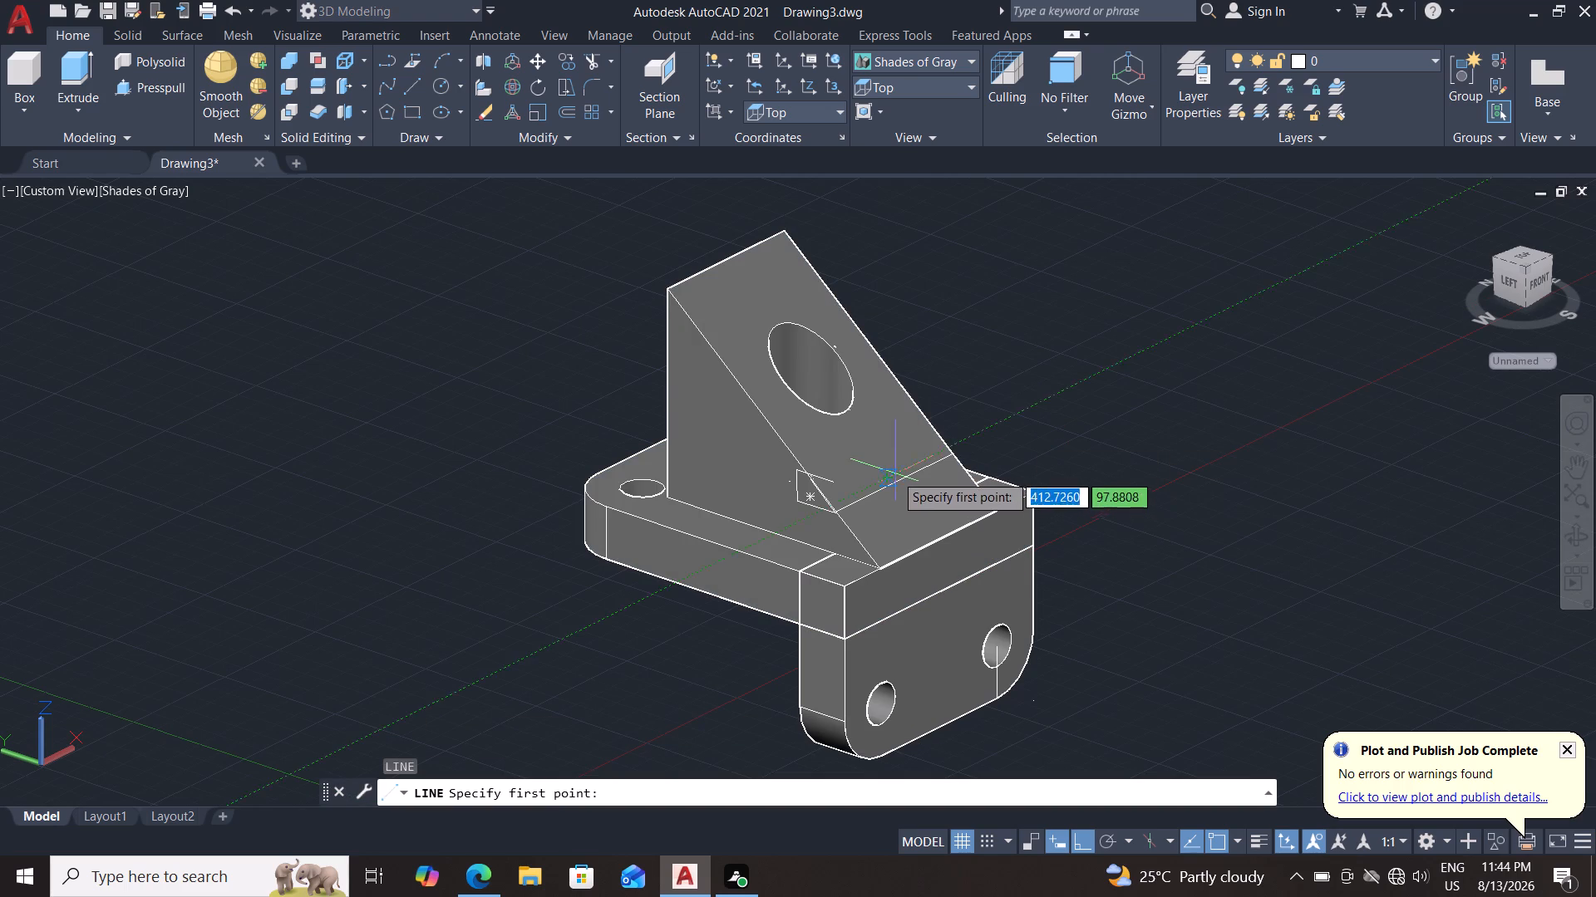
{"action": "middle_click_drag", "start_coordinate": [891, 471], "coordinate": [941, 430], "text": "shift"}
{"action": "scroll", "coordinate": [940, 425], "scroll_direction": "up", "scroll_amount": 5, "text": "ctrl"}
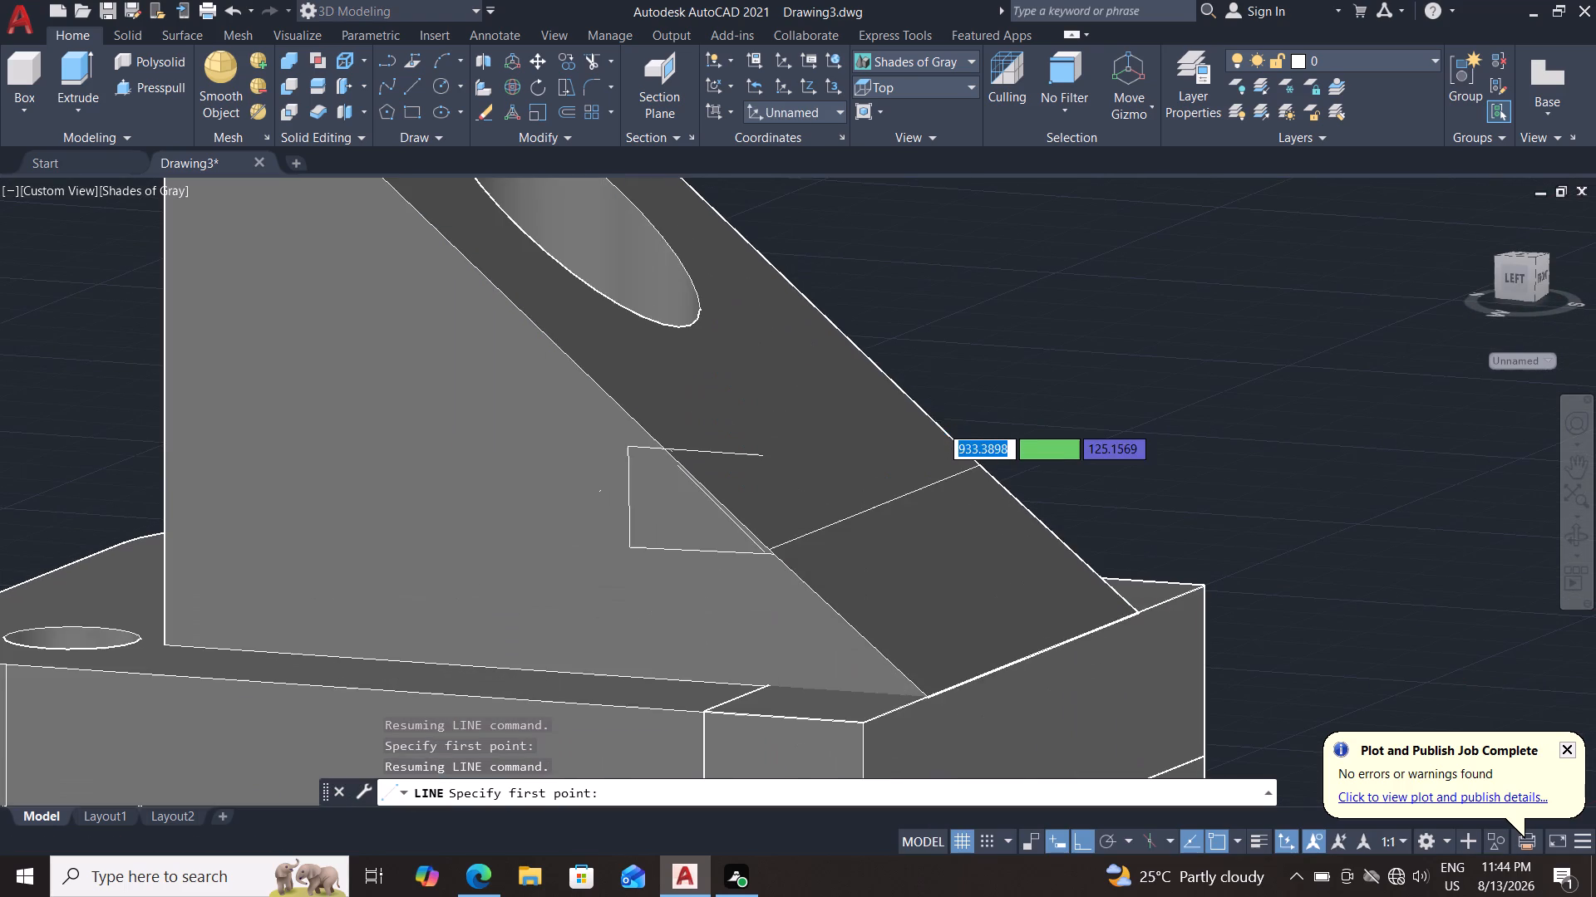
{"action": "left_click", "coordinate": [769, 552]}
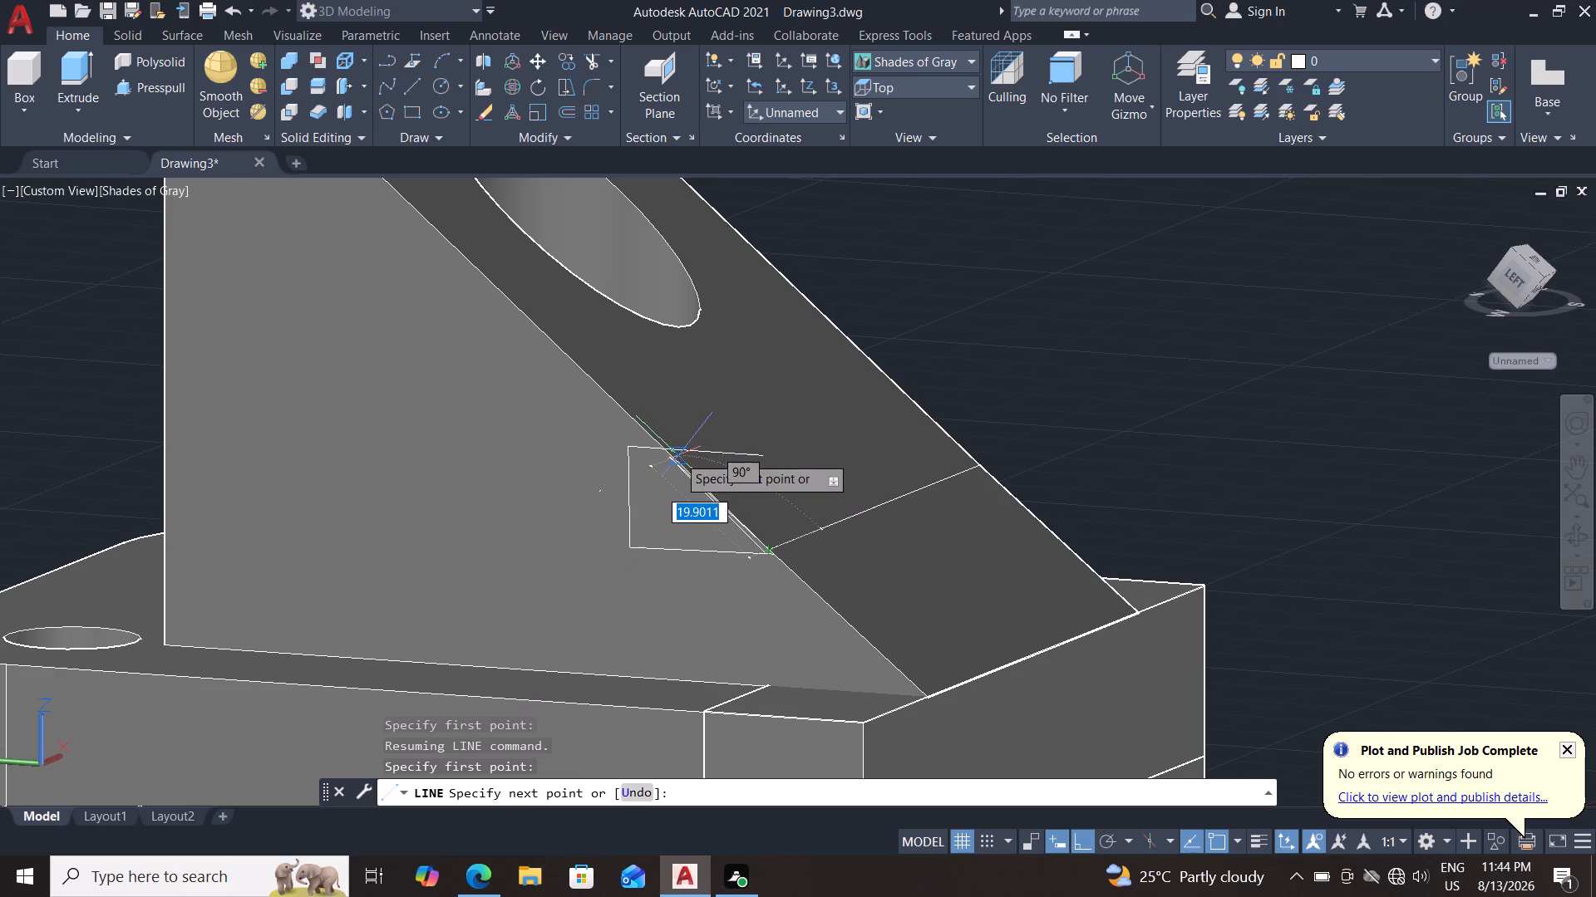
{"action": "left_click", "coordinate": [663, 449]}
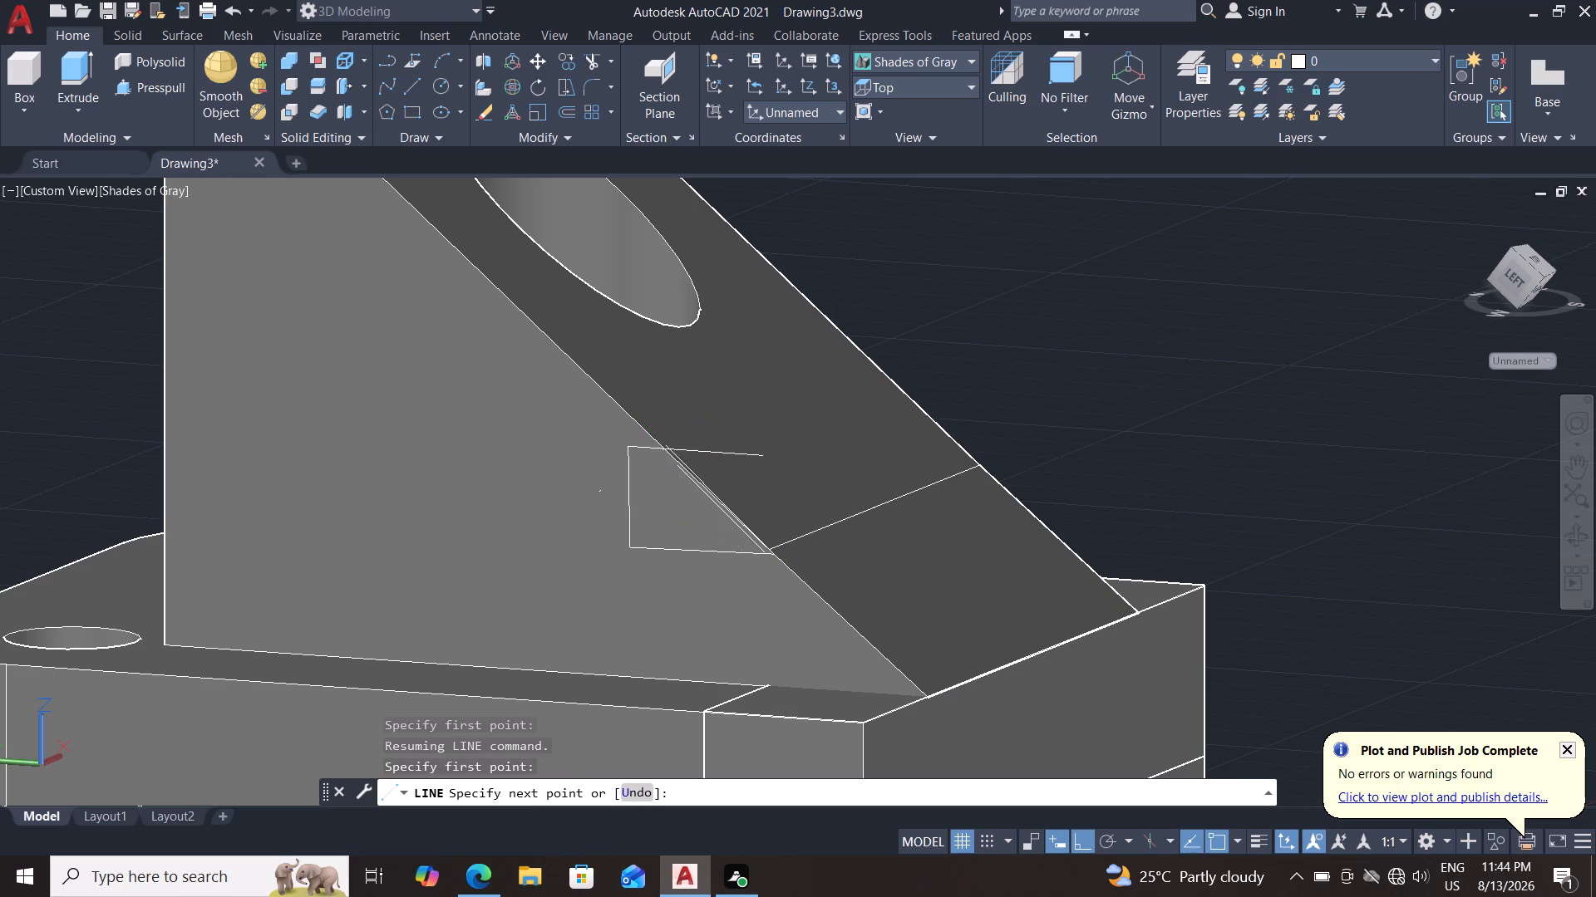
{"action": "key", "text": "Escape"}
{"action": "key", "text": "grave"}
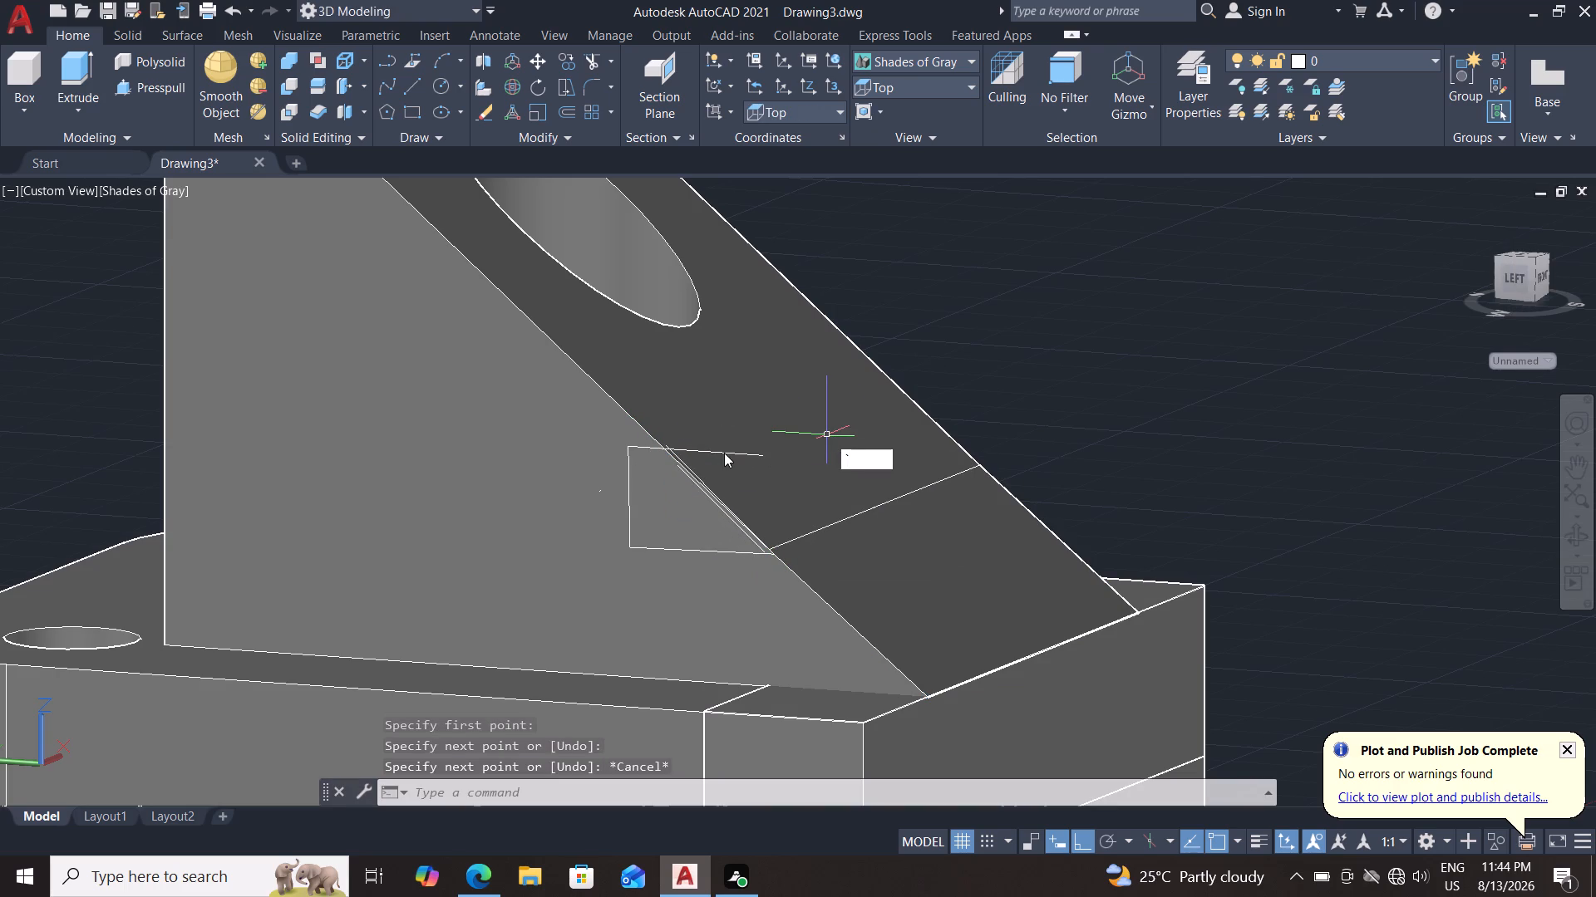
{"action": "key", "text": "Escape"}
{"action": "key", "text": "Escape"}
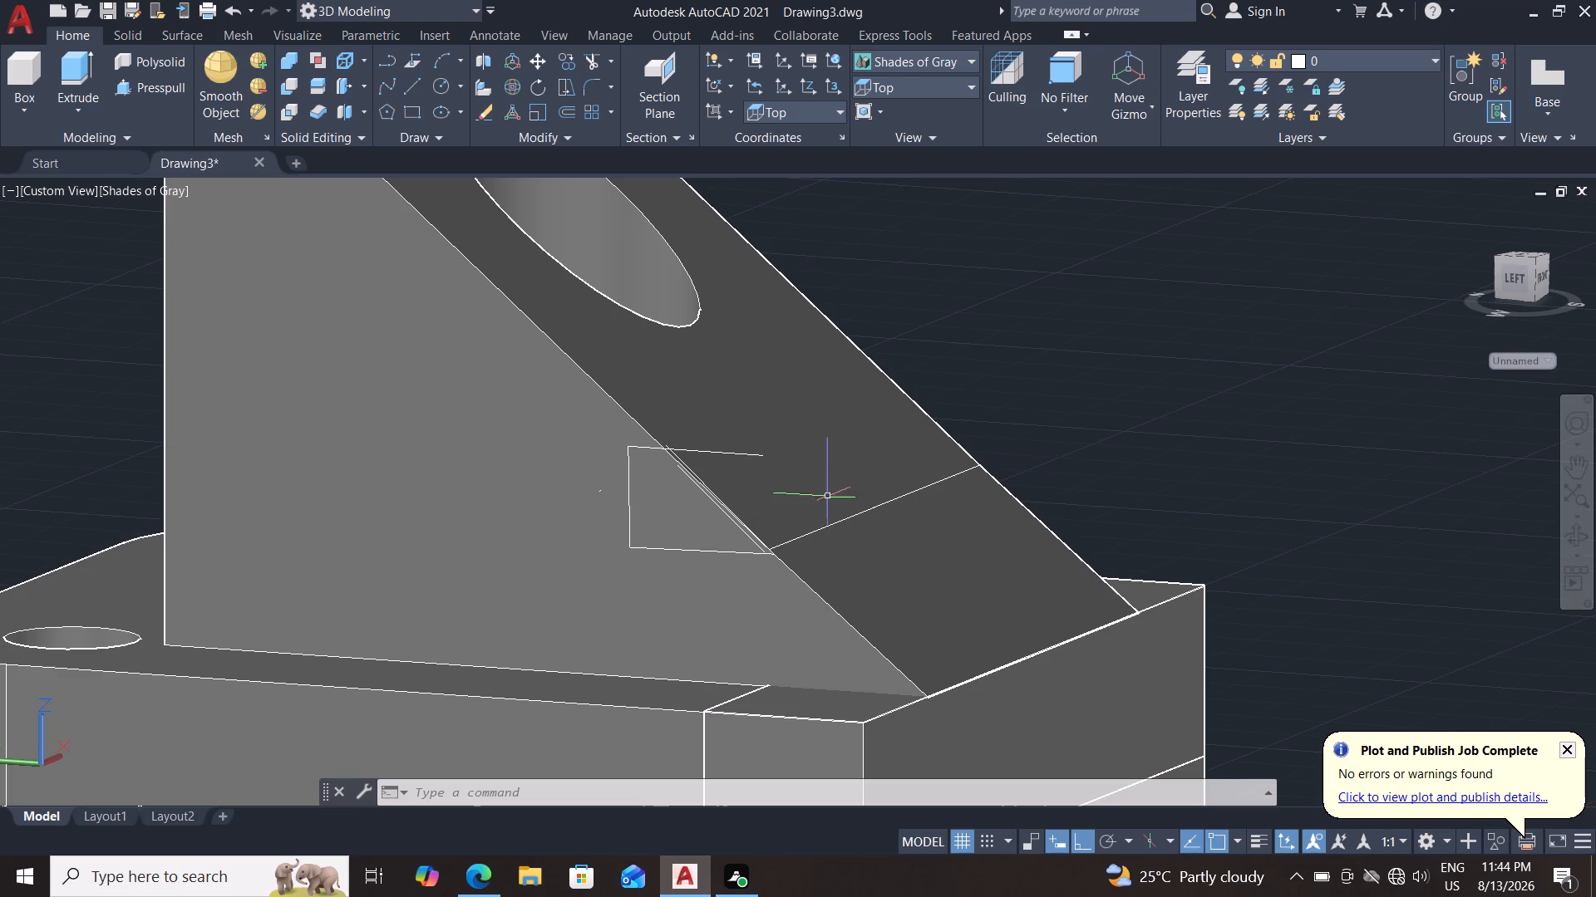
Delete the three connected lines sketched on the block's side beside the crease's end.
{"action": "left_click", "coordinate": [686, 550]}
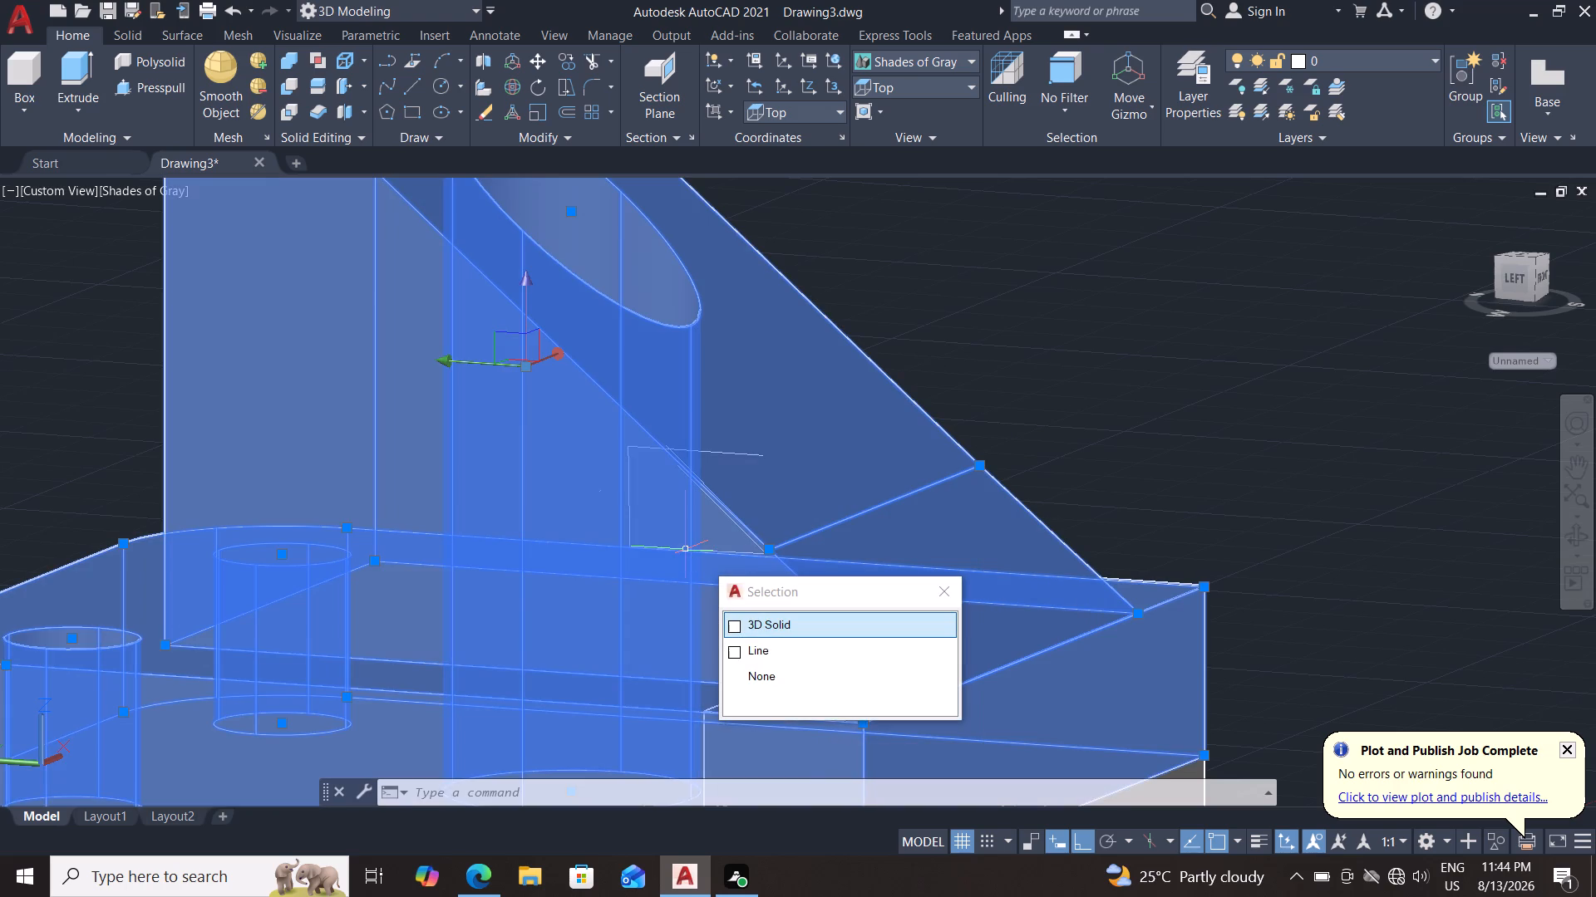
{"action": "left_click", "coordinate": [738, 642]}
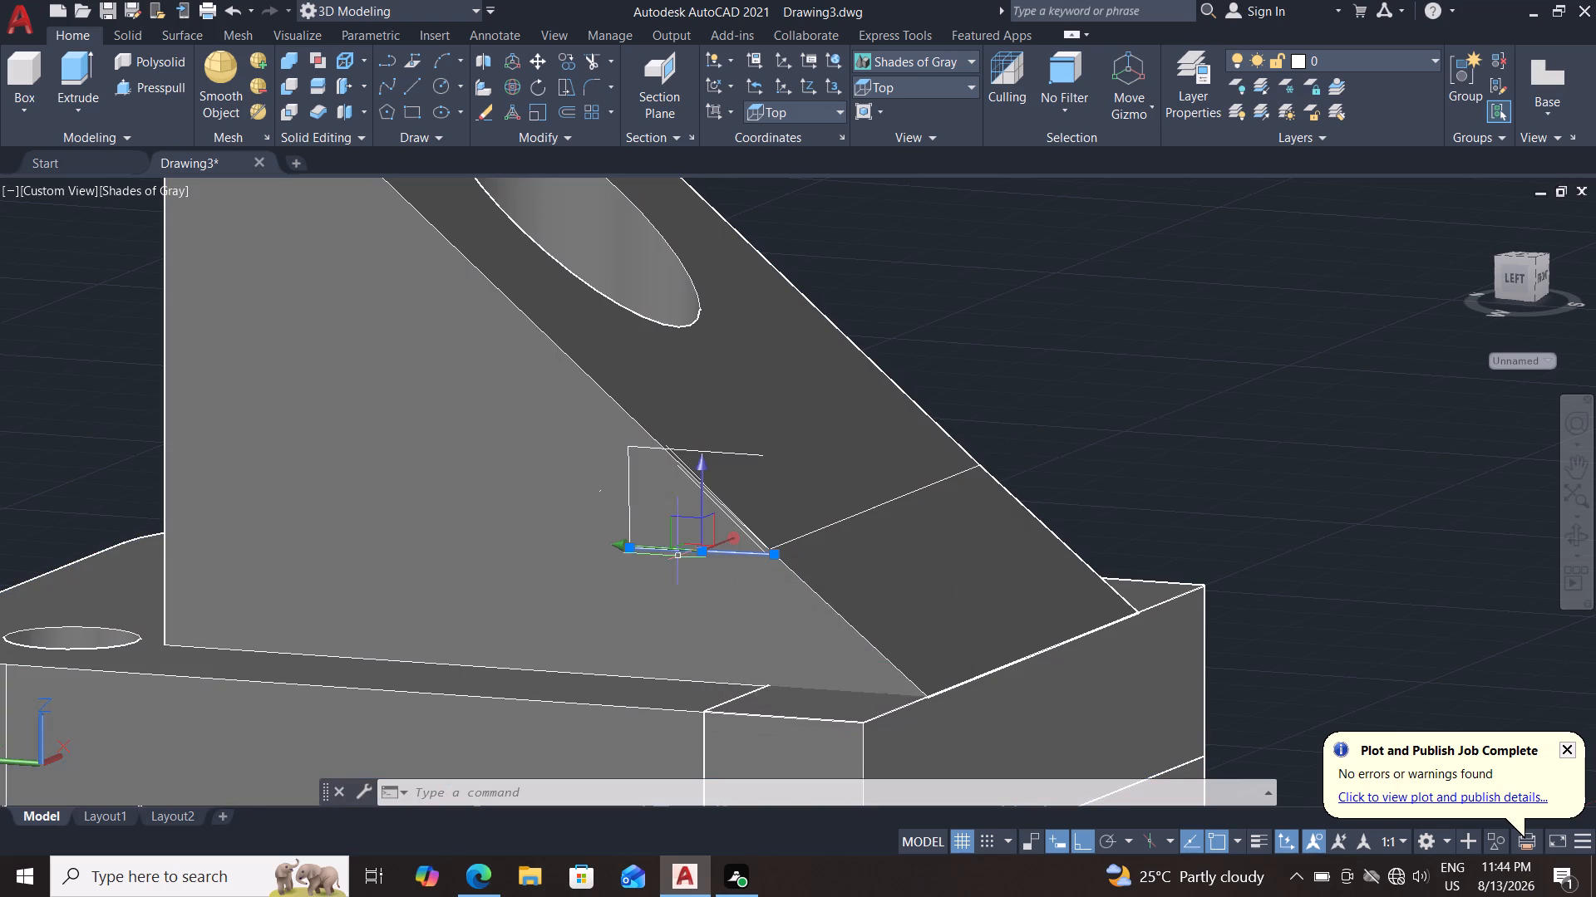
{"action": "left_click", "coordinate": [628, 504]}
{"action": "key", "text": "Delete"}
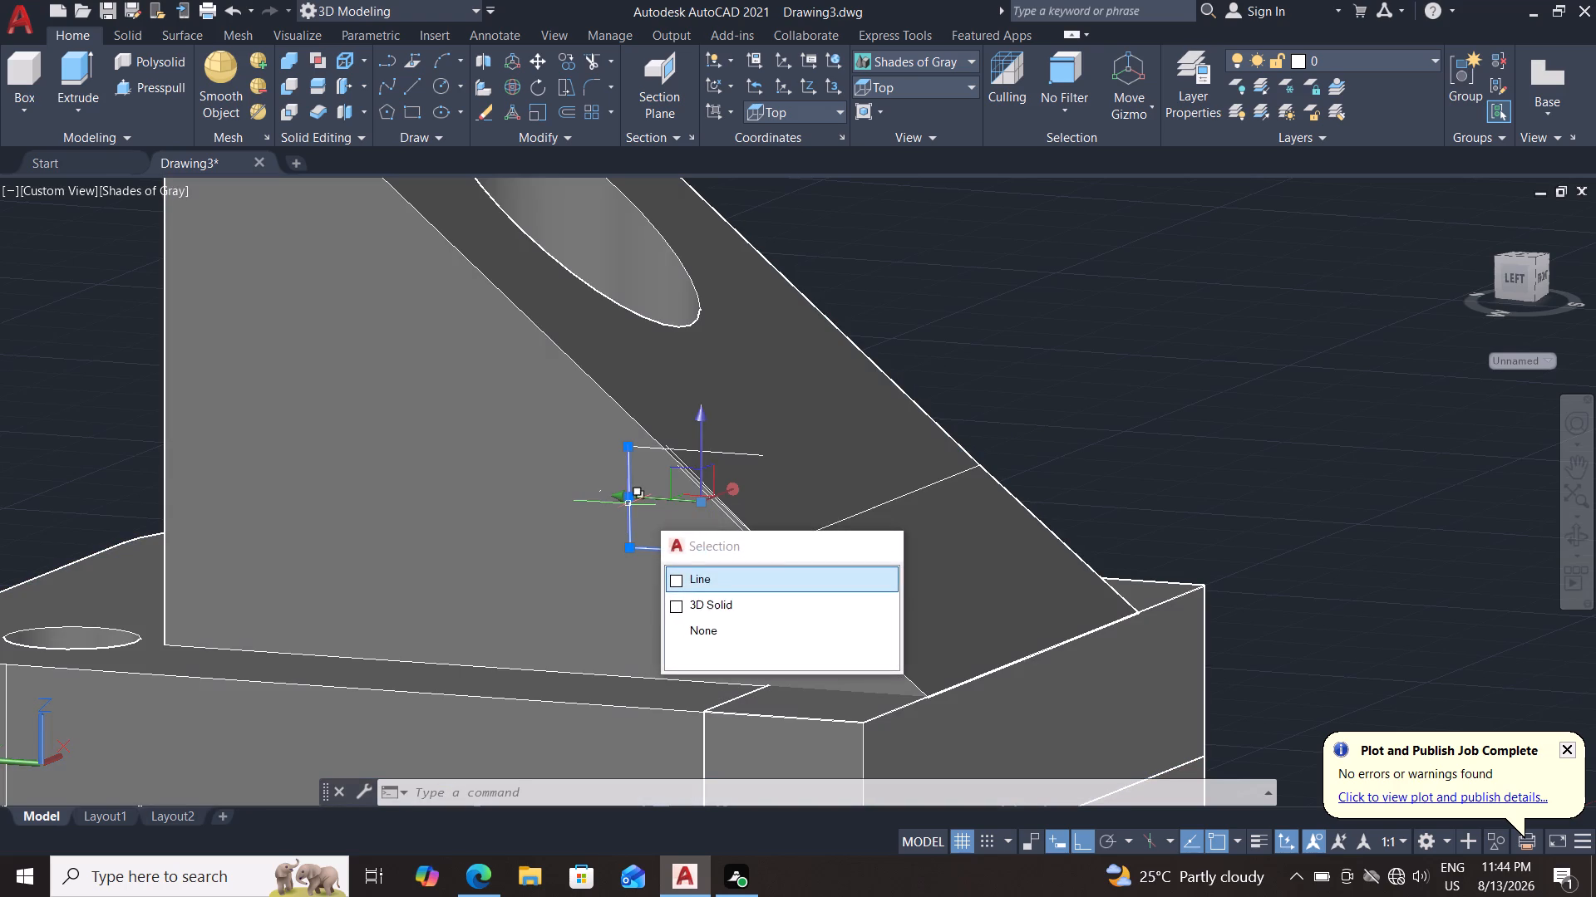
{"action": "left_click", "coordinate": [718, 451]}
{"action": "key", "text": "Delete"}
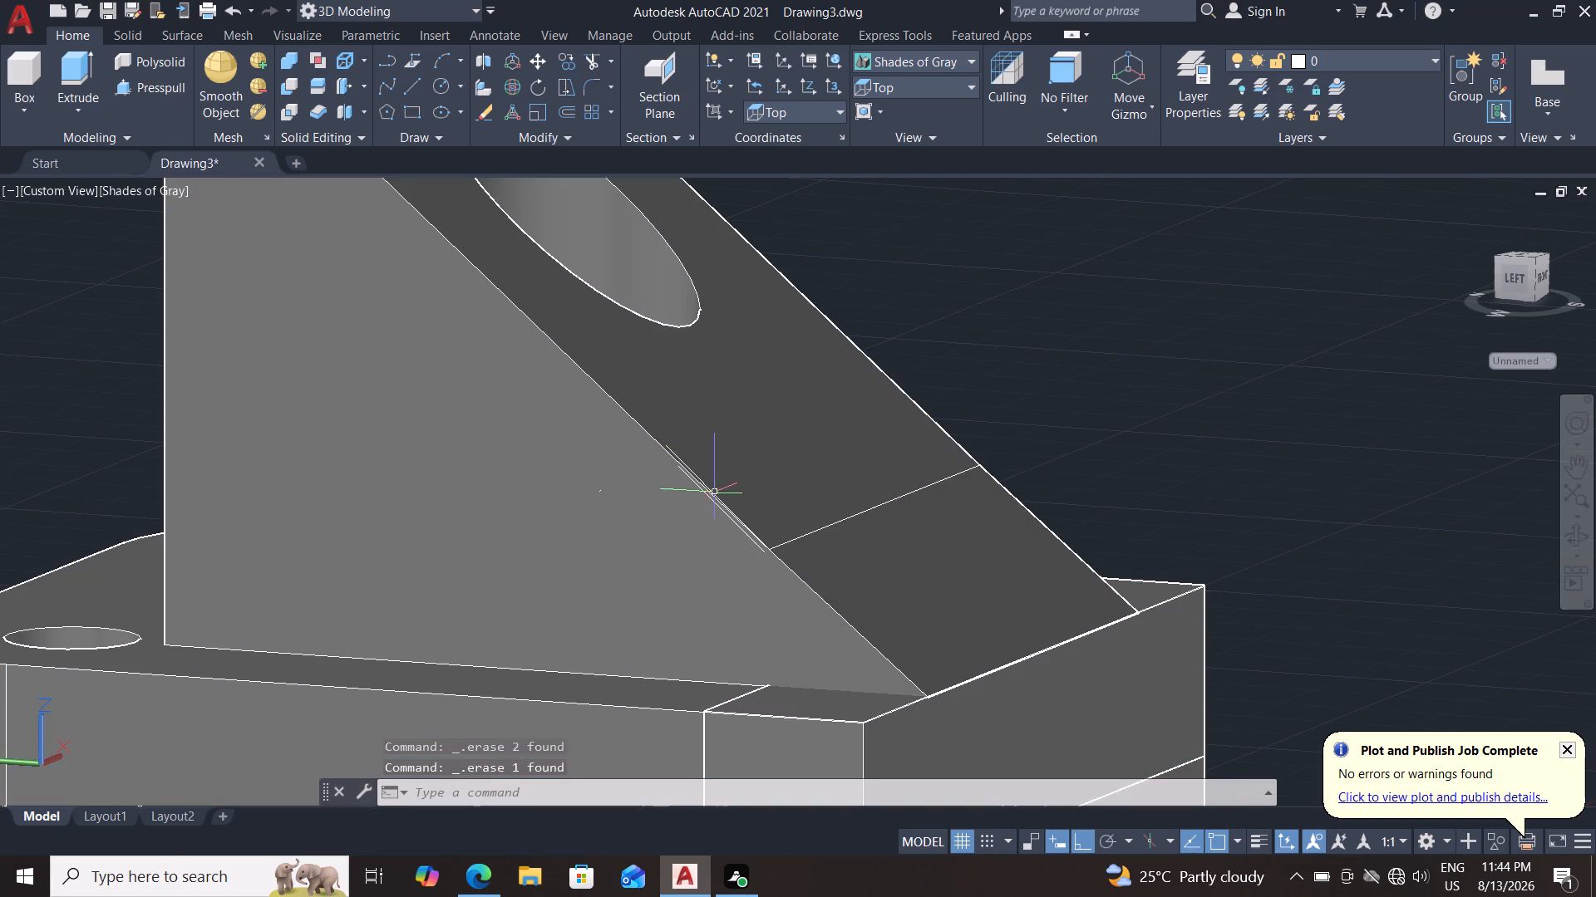
Delete the two short overlapping lines running along the block's sloped edge above the crease.
{"action": "left_click", "coordinate": [713, 499]}
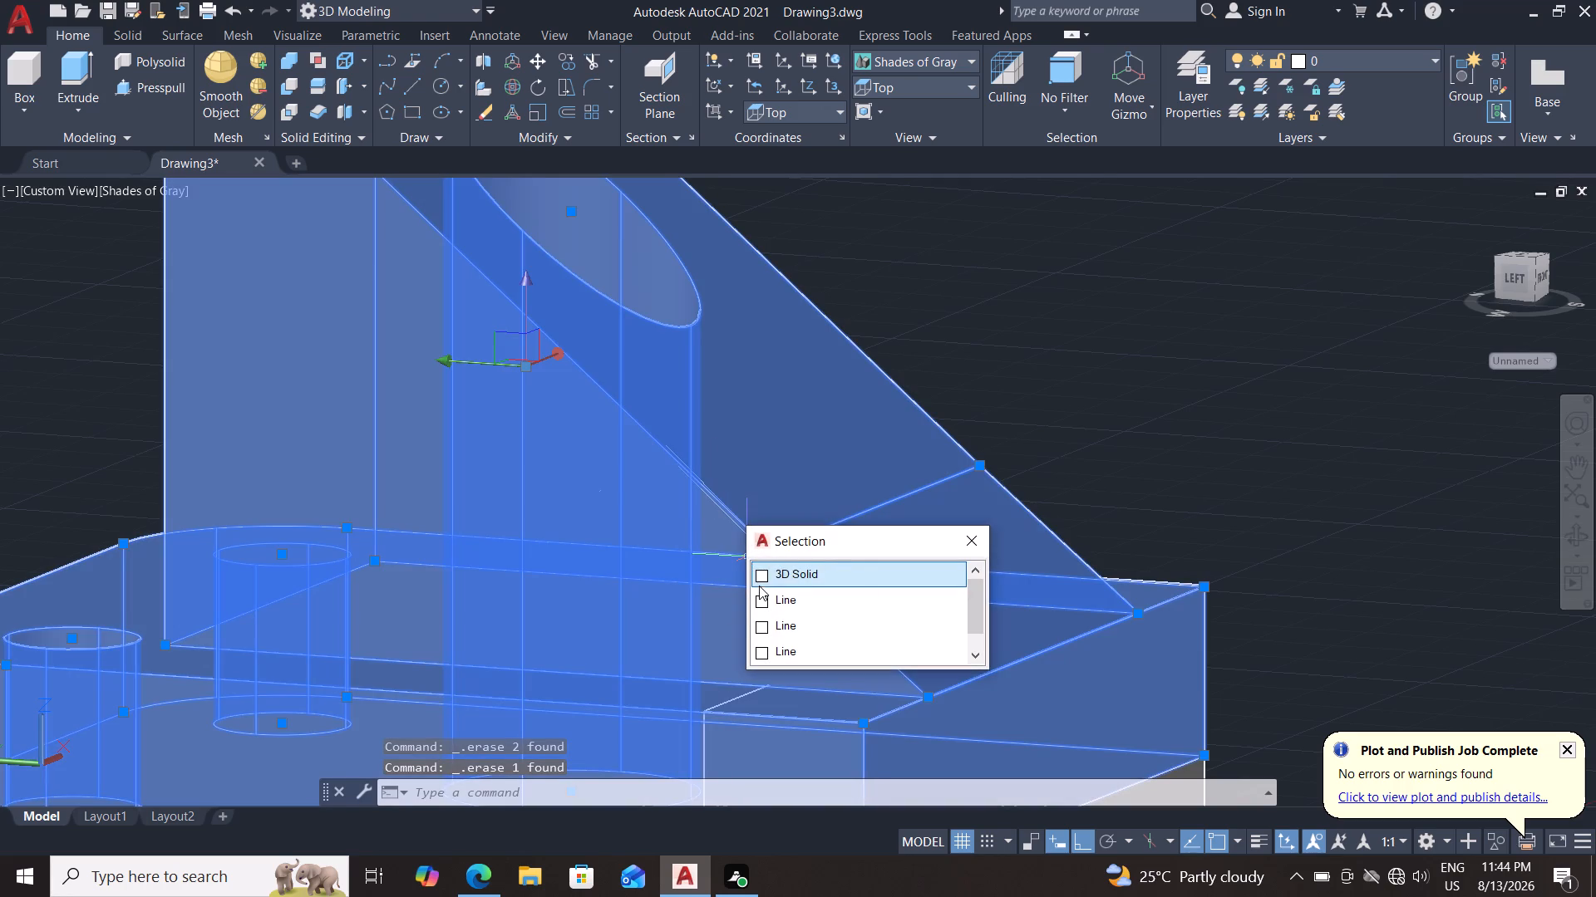
{"action": "left_click", "coordinate": [763, 592]}
{"action": "key", "text": "Delete"}
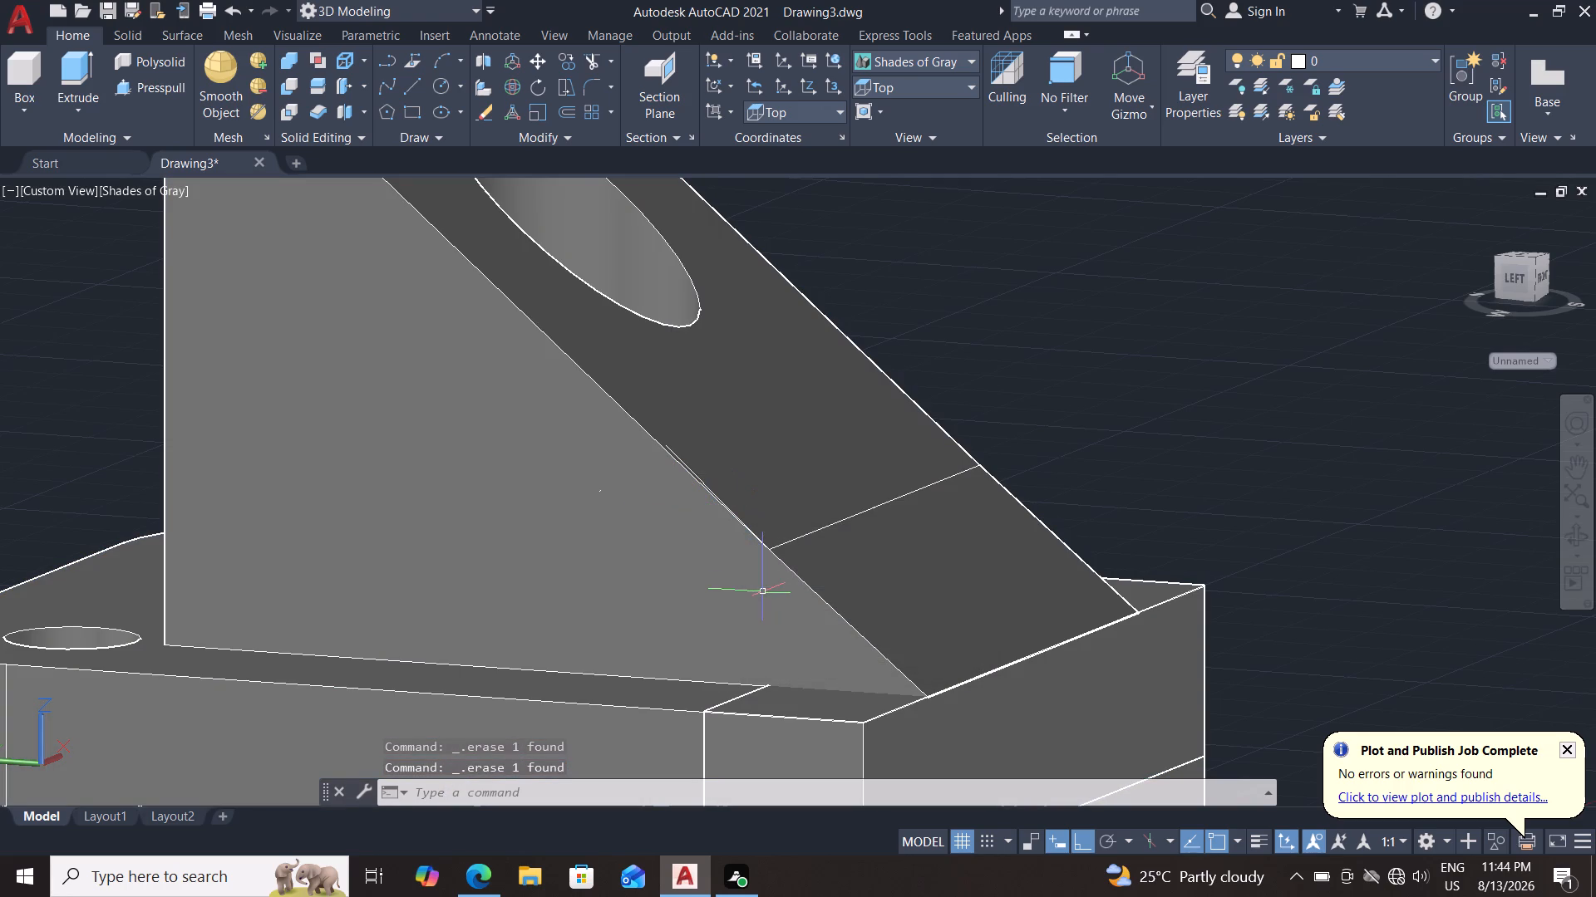
{"action": "left_click", "coordinate": [708, 484]}
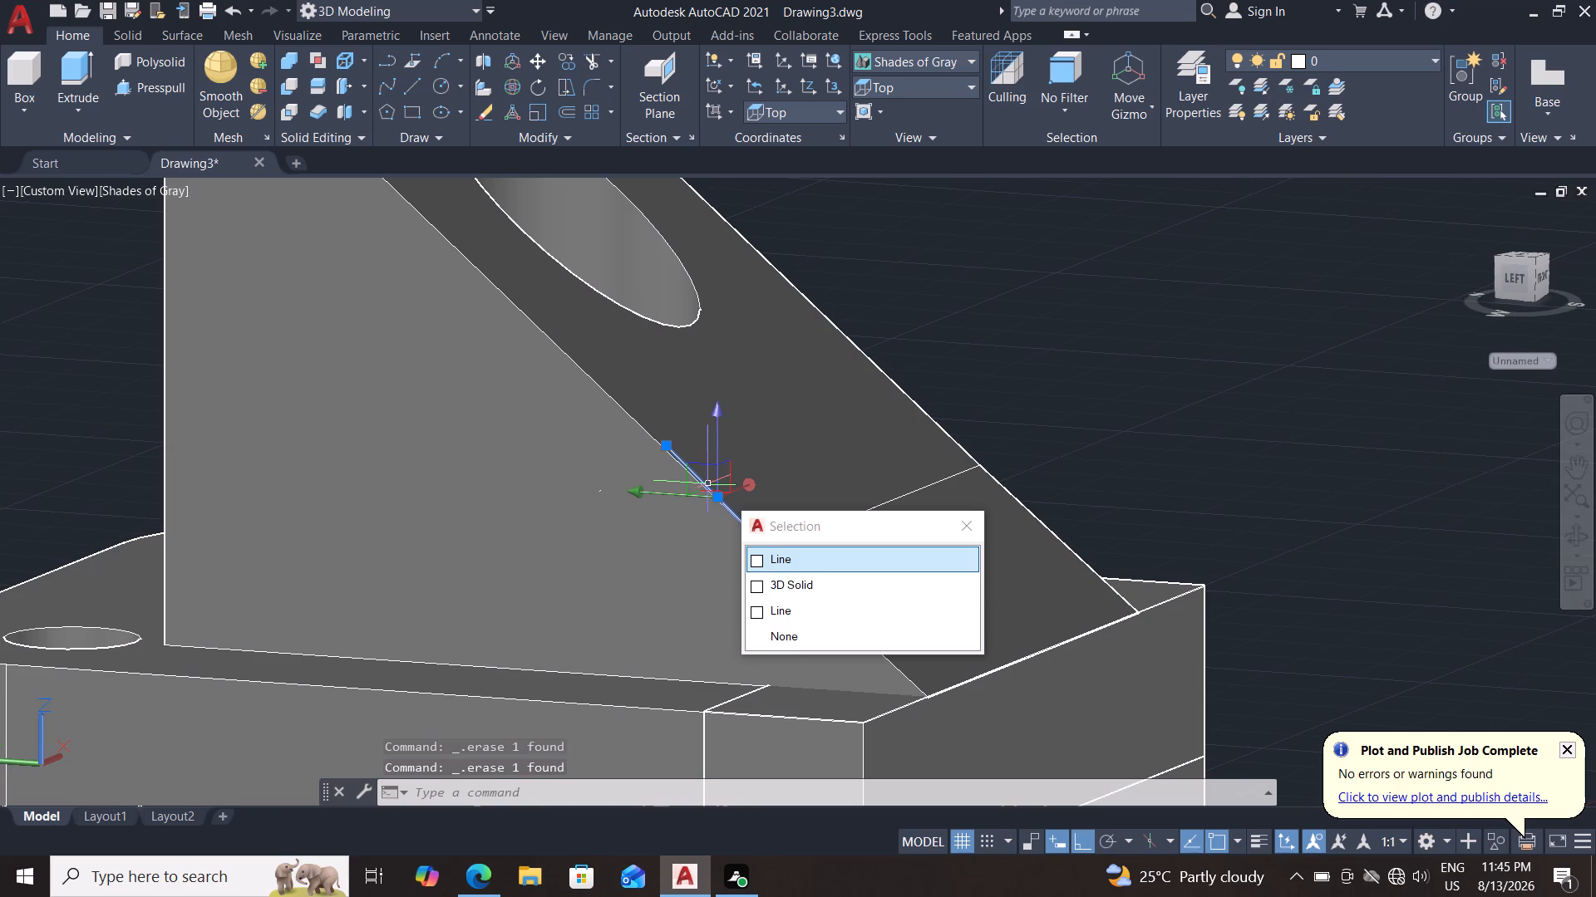
{"action": "key", "text": "Delete"}
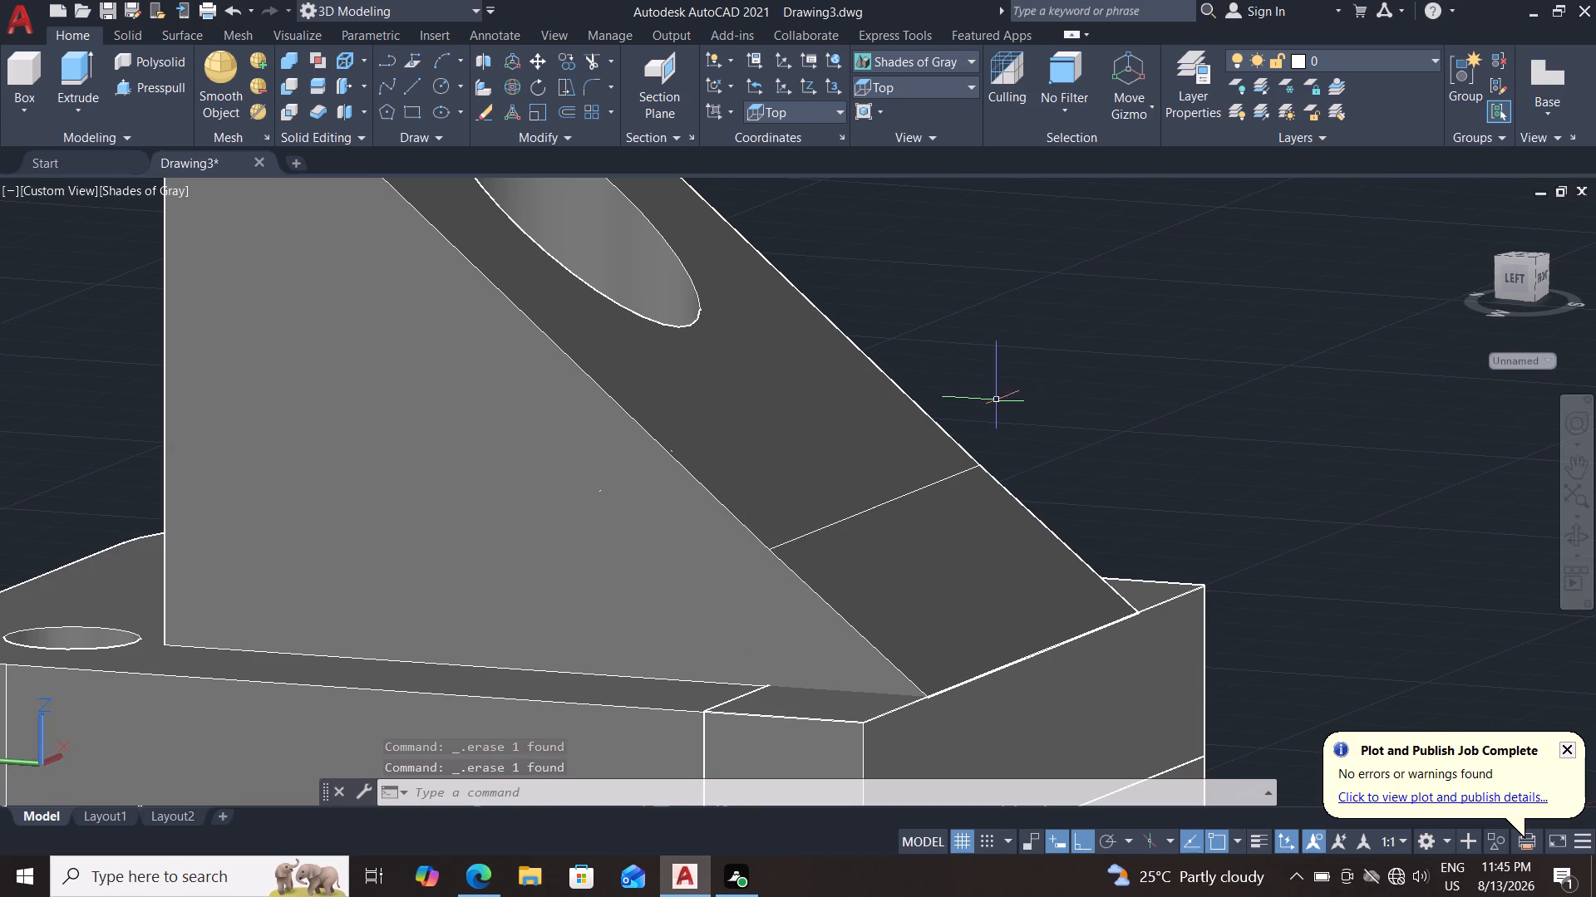
Save the bracket drawing under the new name 2d 10 in the Documents folder as an AutoCAD 2018 drawing.
{"action": "middle_click_drag", "start_coordinate": [1035, 352], "coordinate": [964, 399], "text": "shift"}
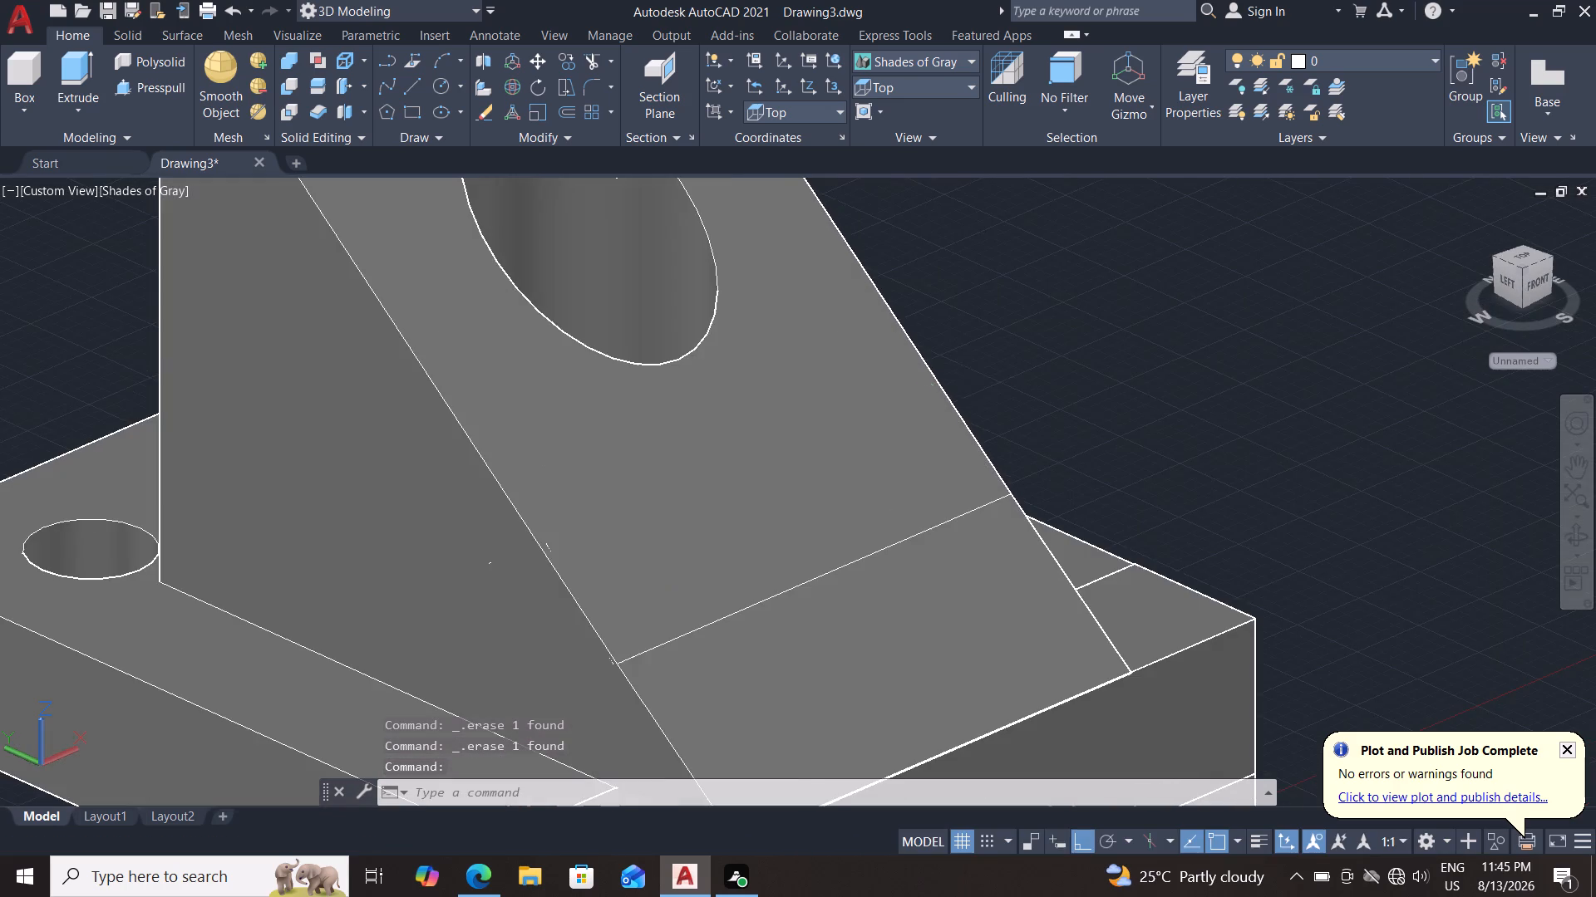
{"action": "scroll", "coordinate": [964, 399], "scroll_direction": "down", "scroll_amount": 4, "text": "ctrl"}
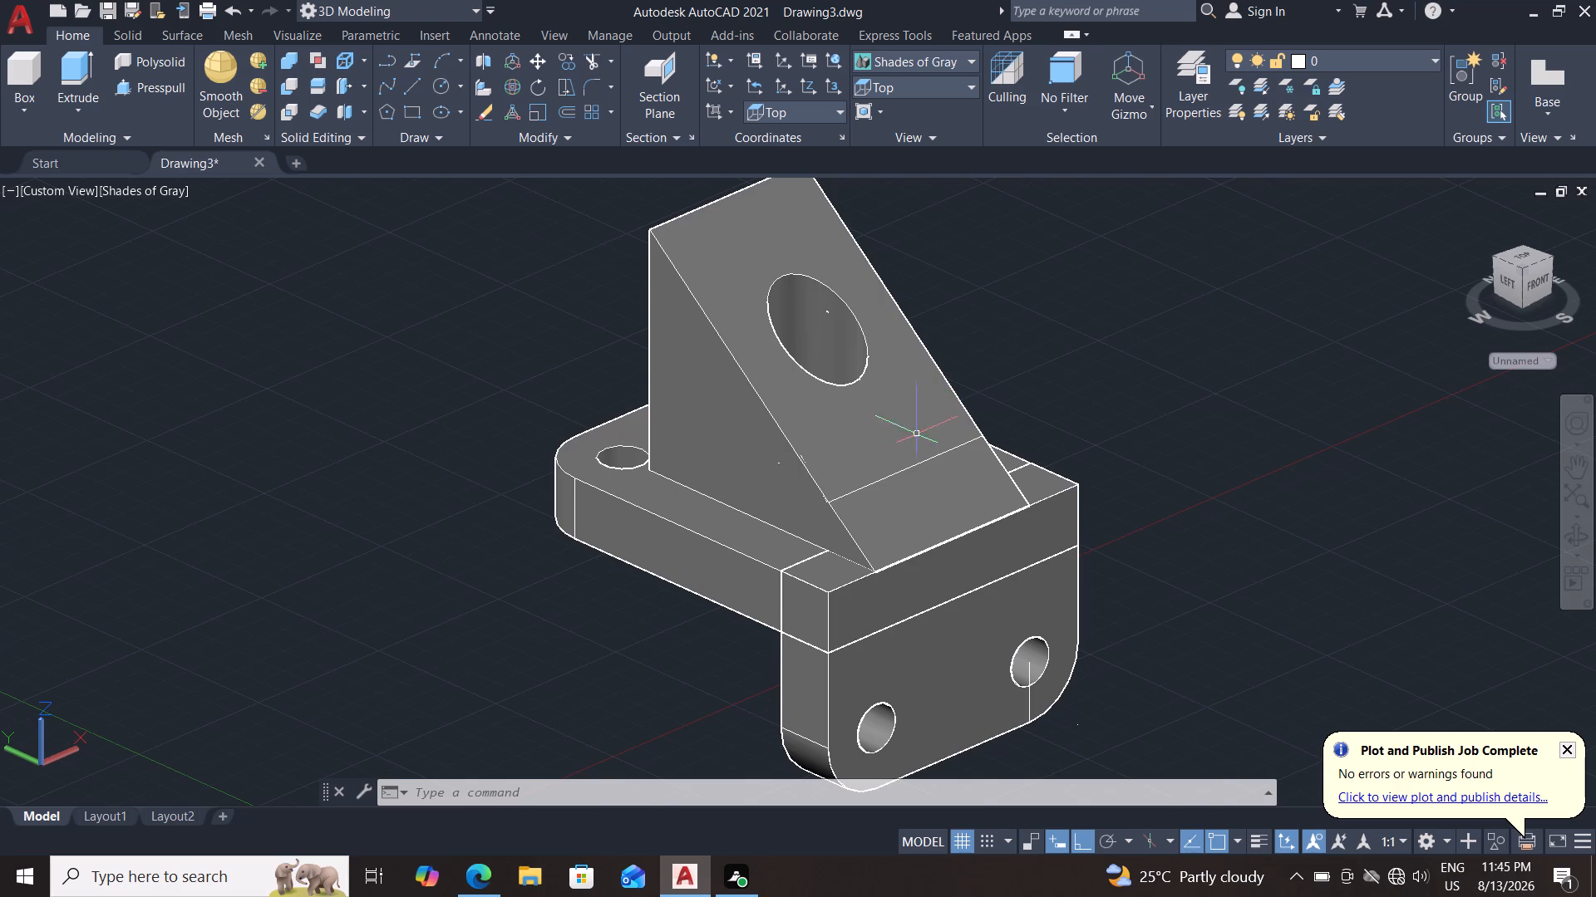
{"action": "left_click", "coordinate": [5, 14]}
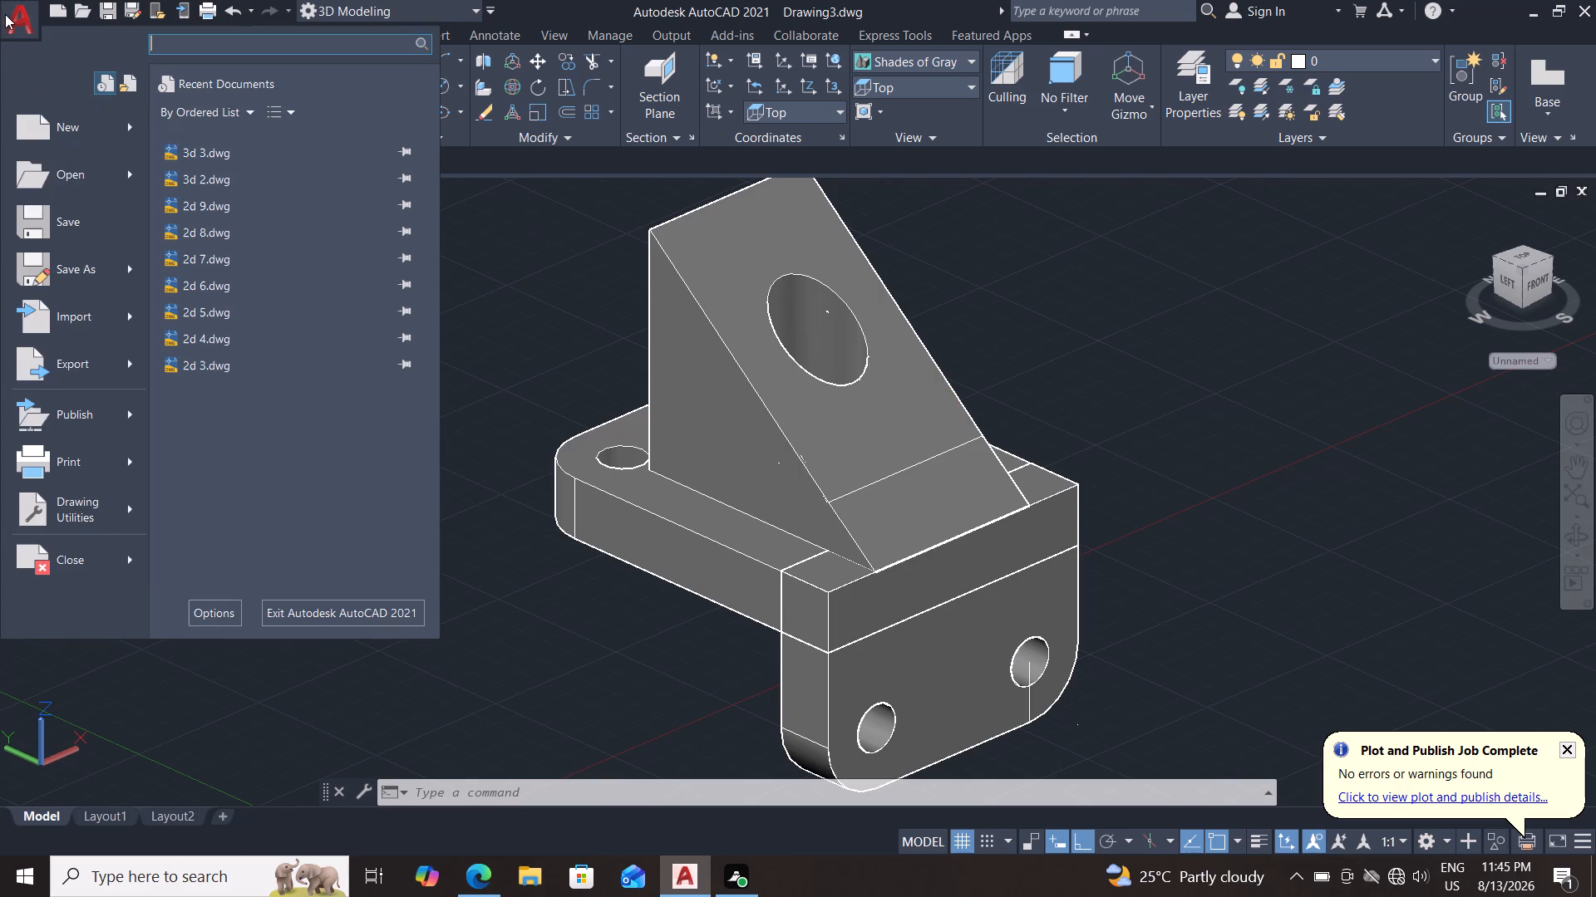
{"action": "left_click", "coordinate": [82, 265]}
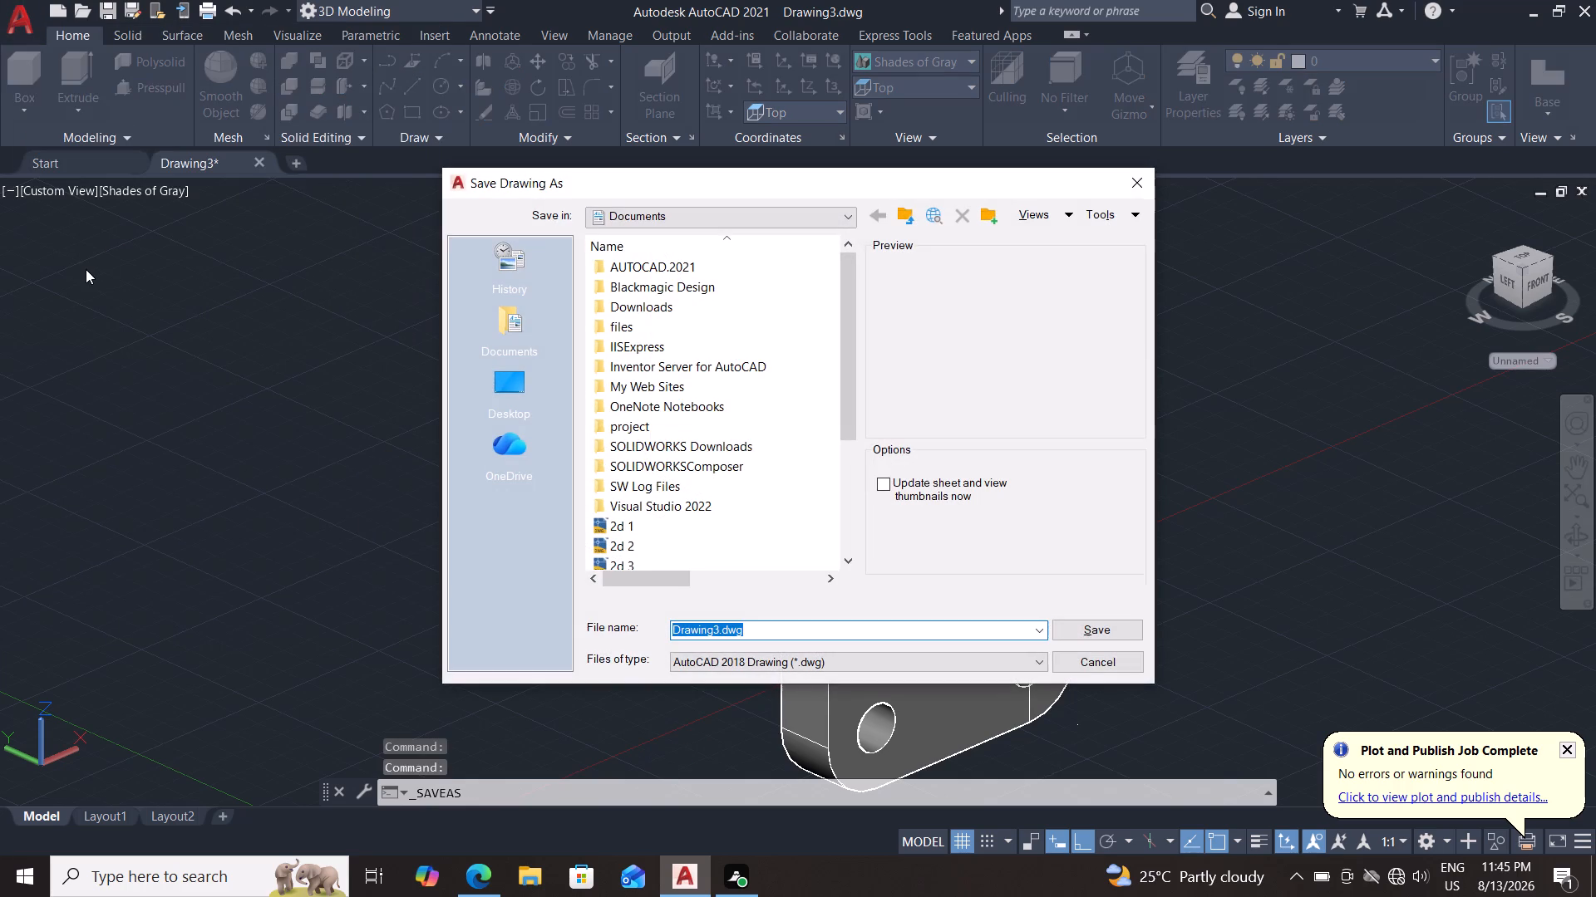
{"action": "type", "text": "2d"}
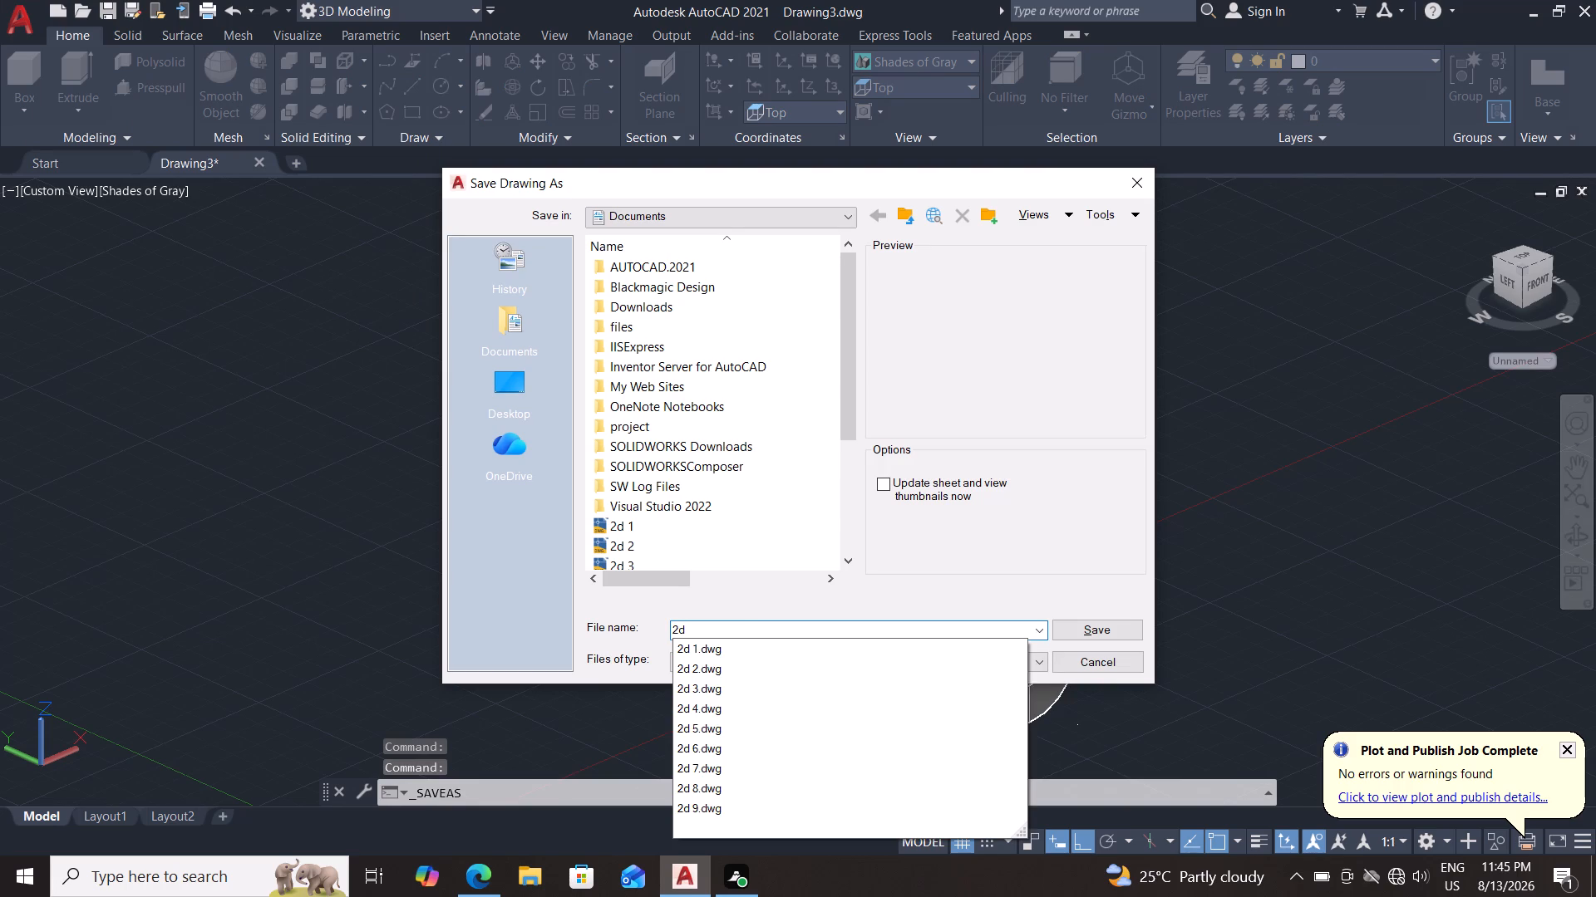
{"action": "key", "text": "space"}
{"action": "type", "text": "10"}
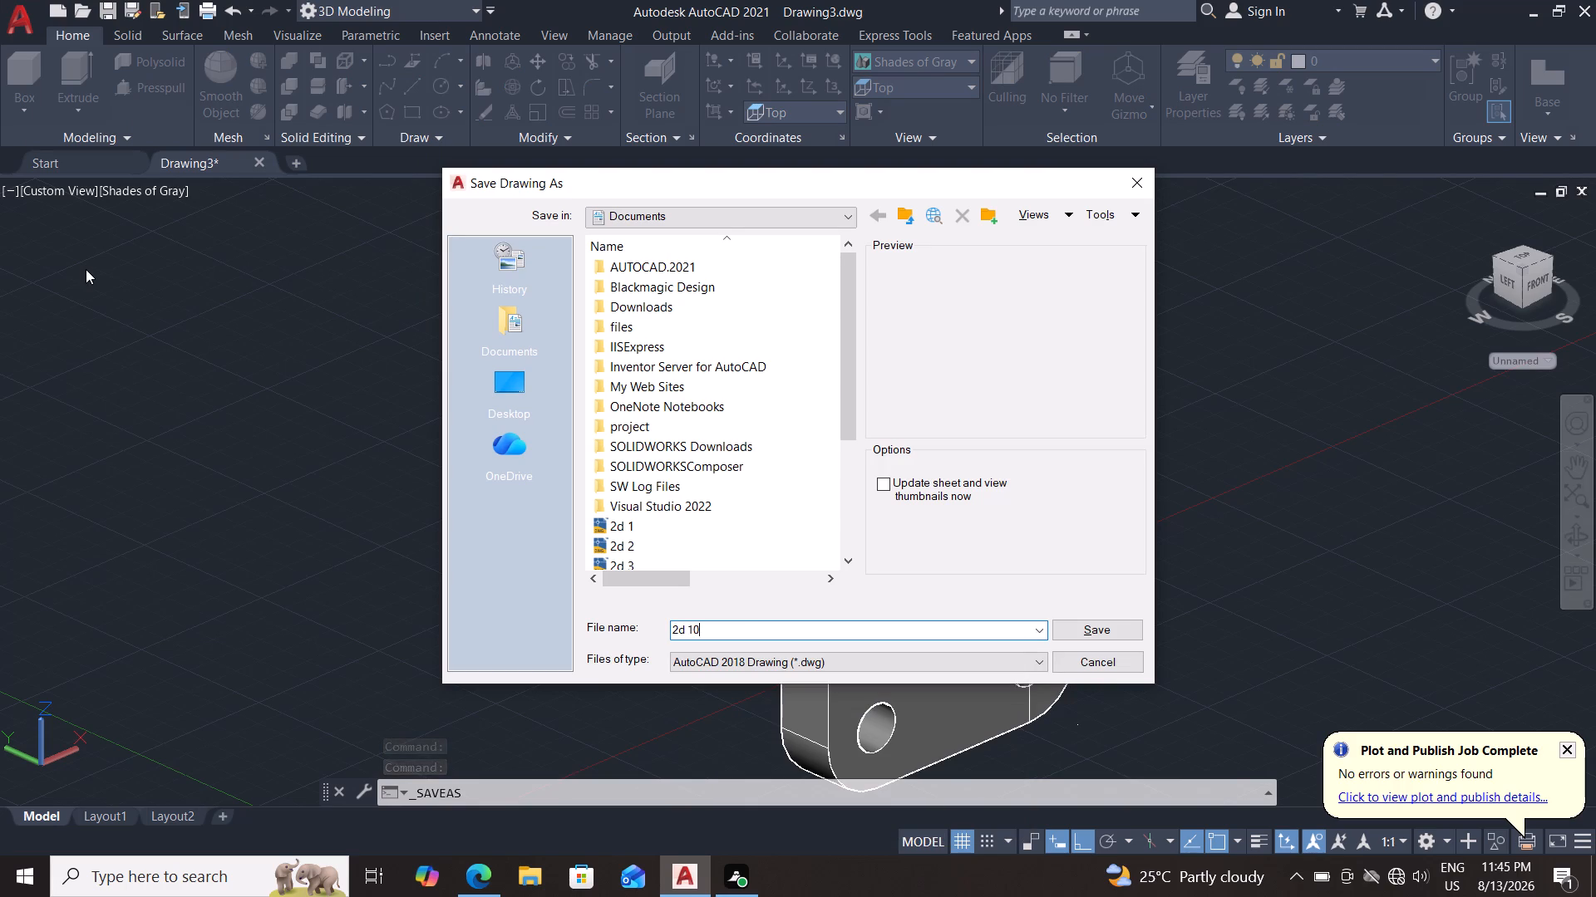
{"action": "left_click", "coordinate": [1074, 634]}
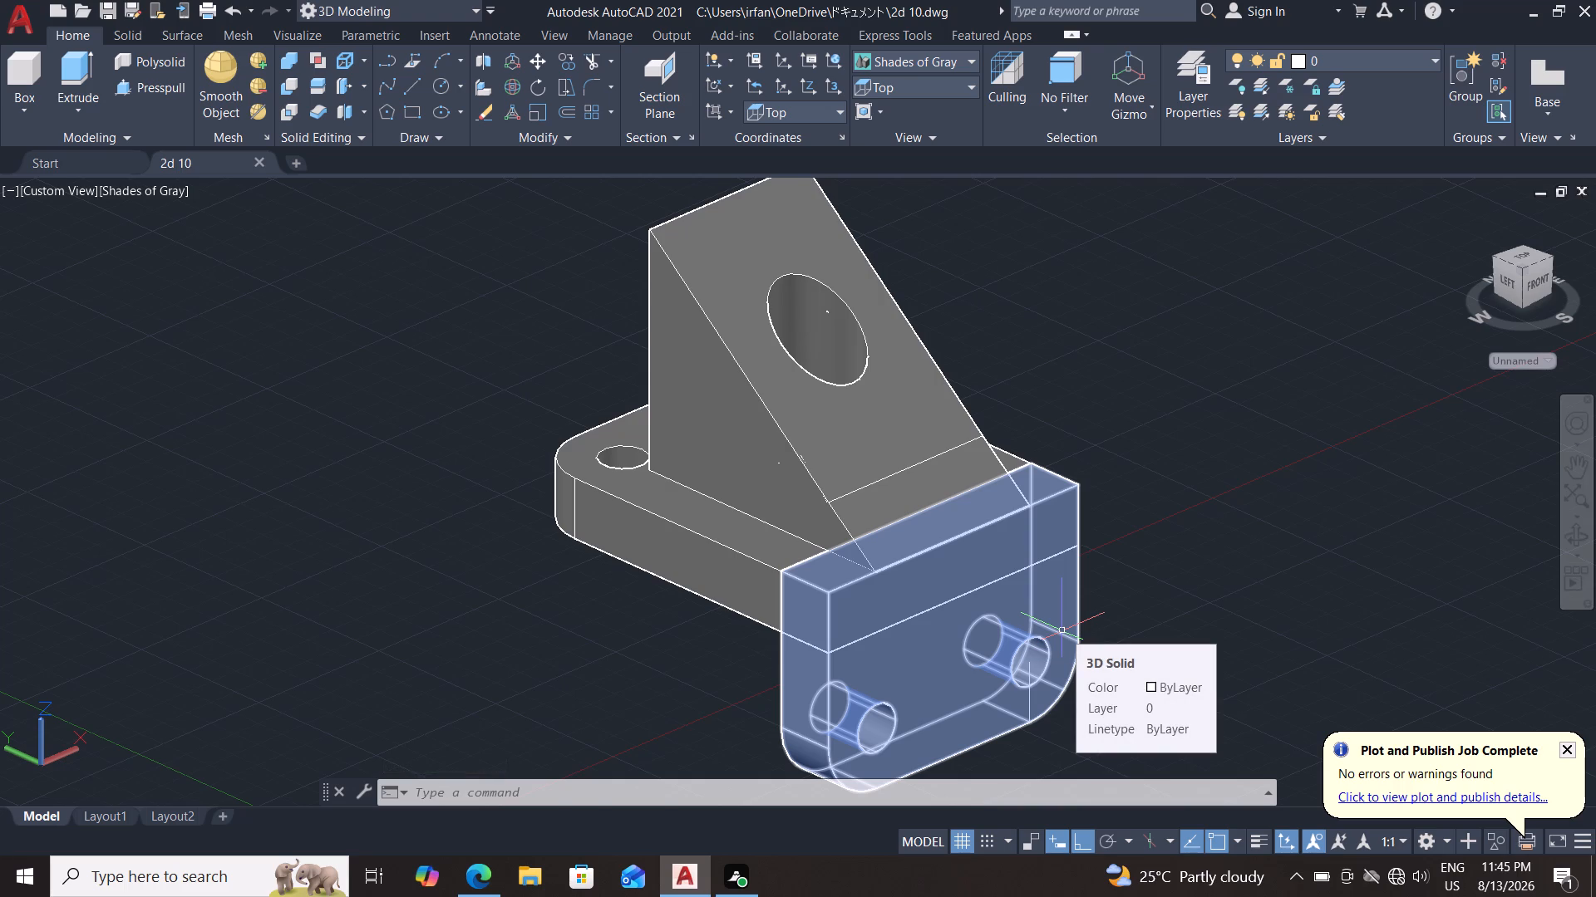
Export the current display of the bracket as a PDF named 2d 10.pdf in the Documents folder.
{"action": "left_click", "coordinate": [18, 22]}
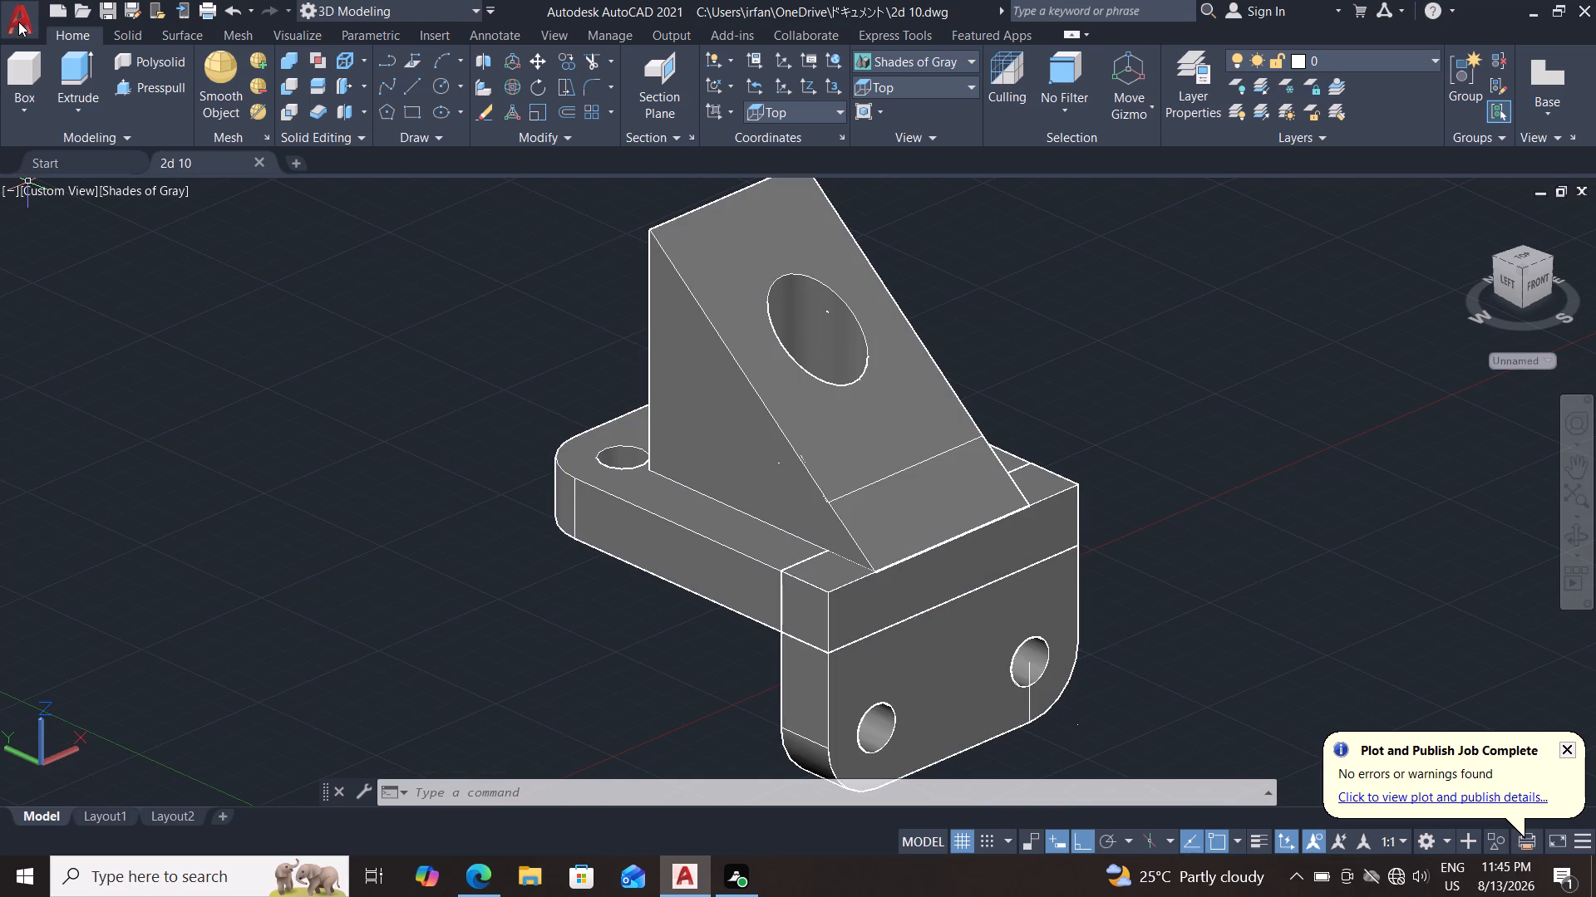
{"action": "left_click", "coordinate": [94, 356]}
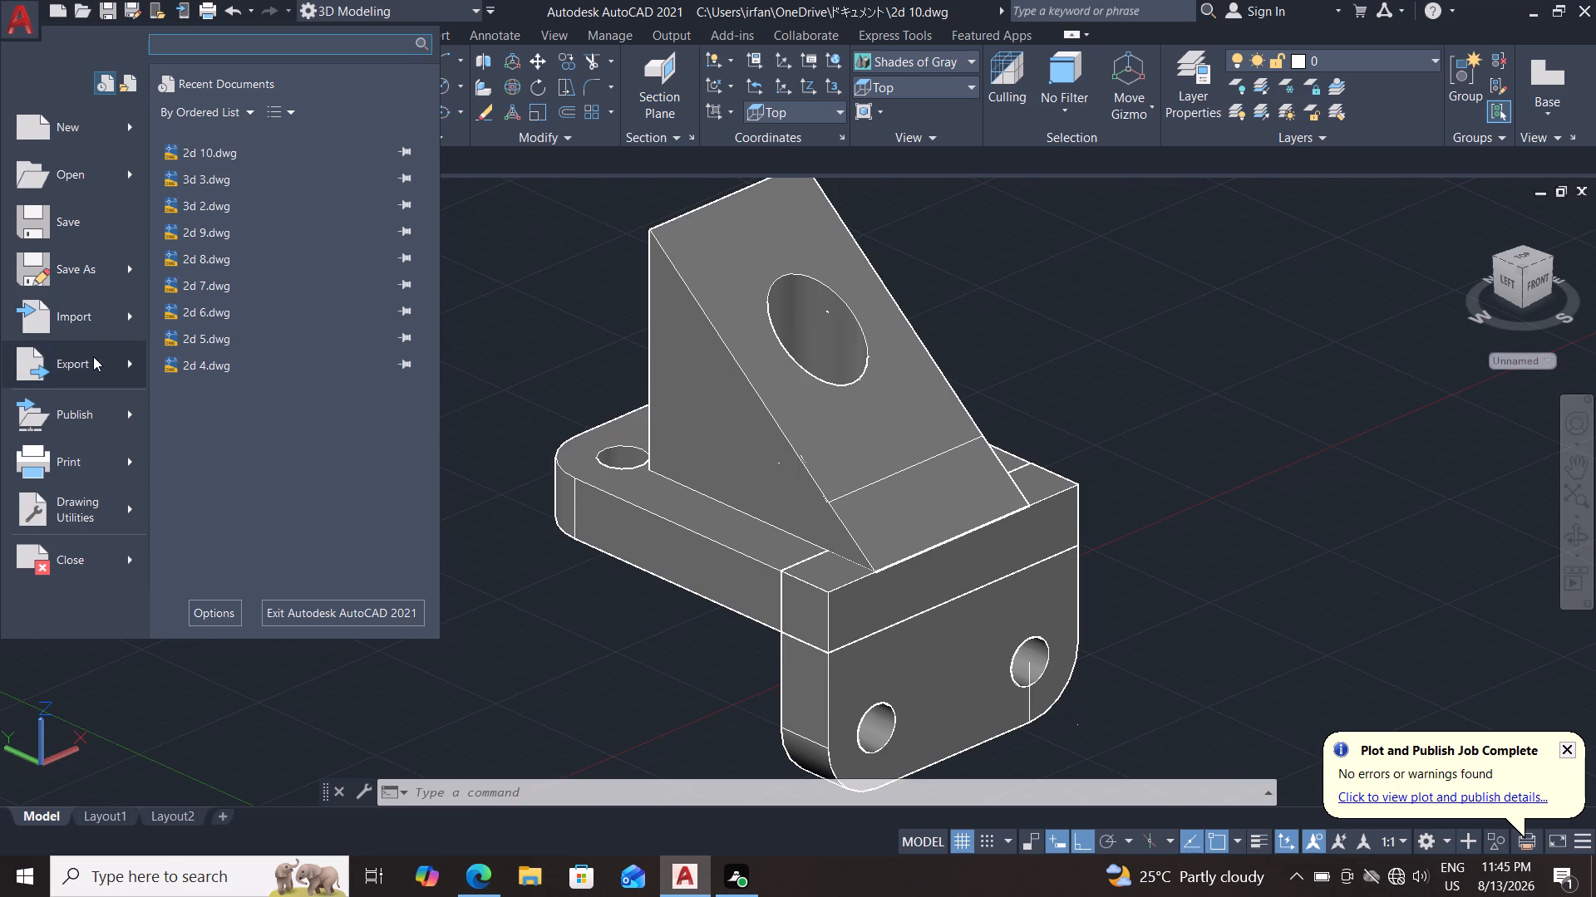
{"action": "left_click", "coordinate": [308, 381]}
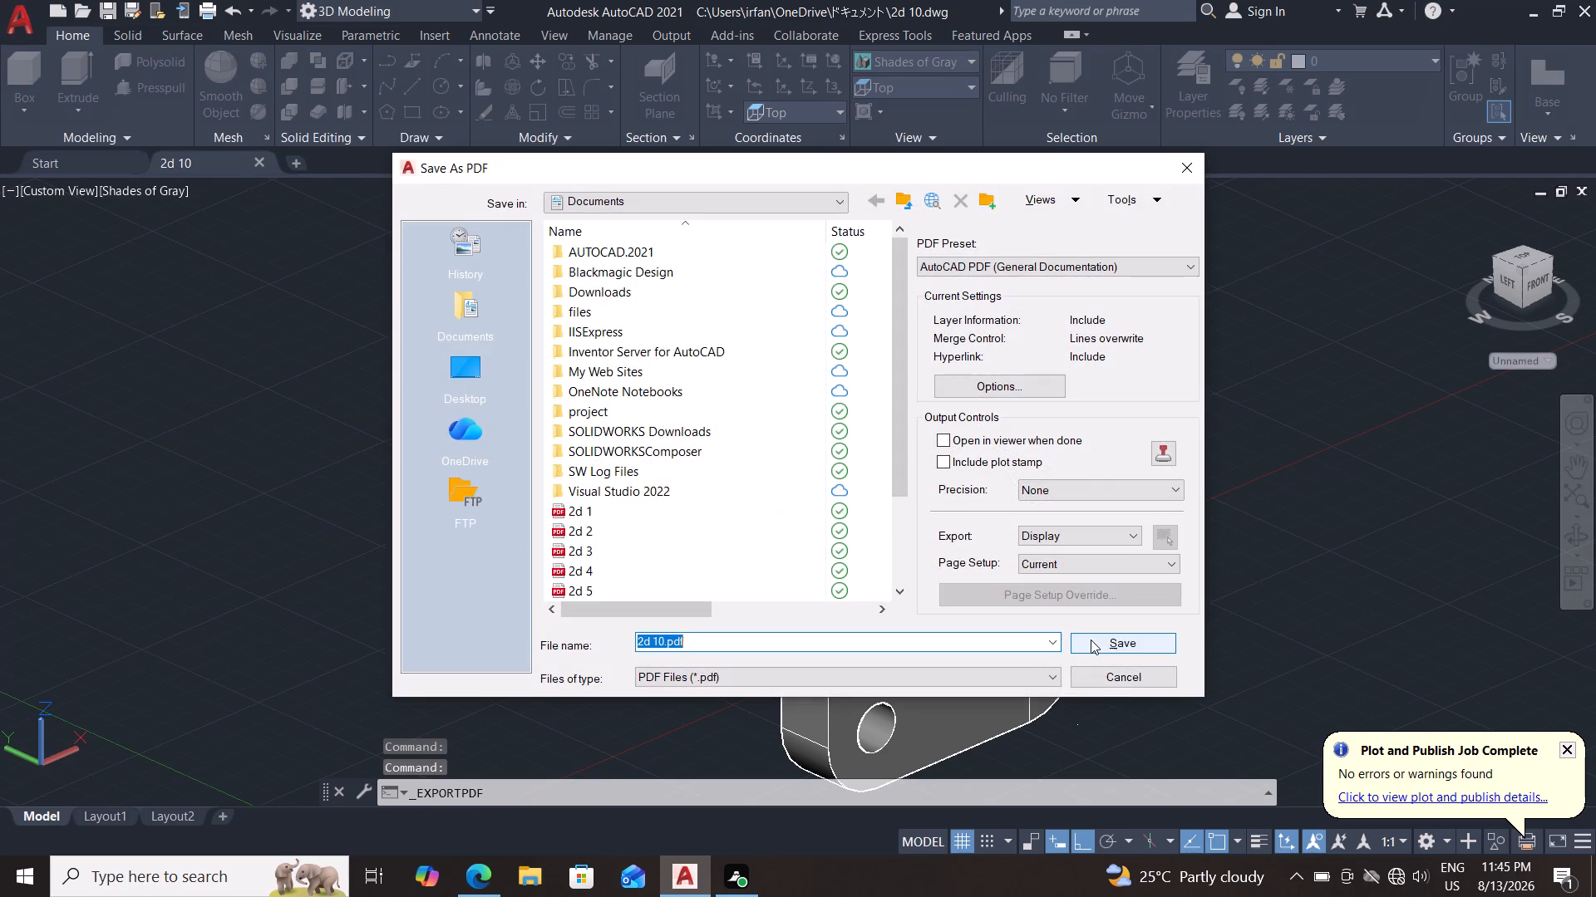
{"action": "left_click", "coordinate": [1155, 649]}
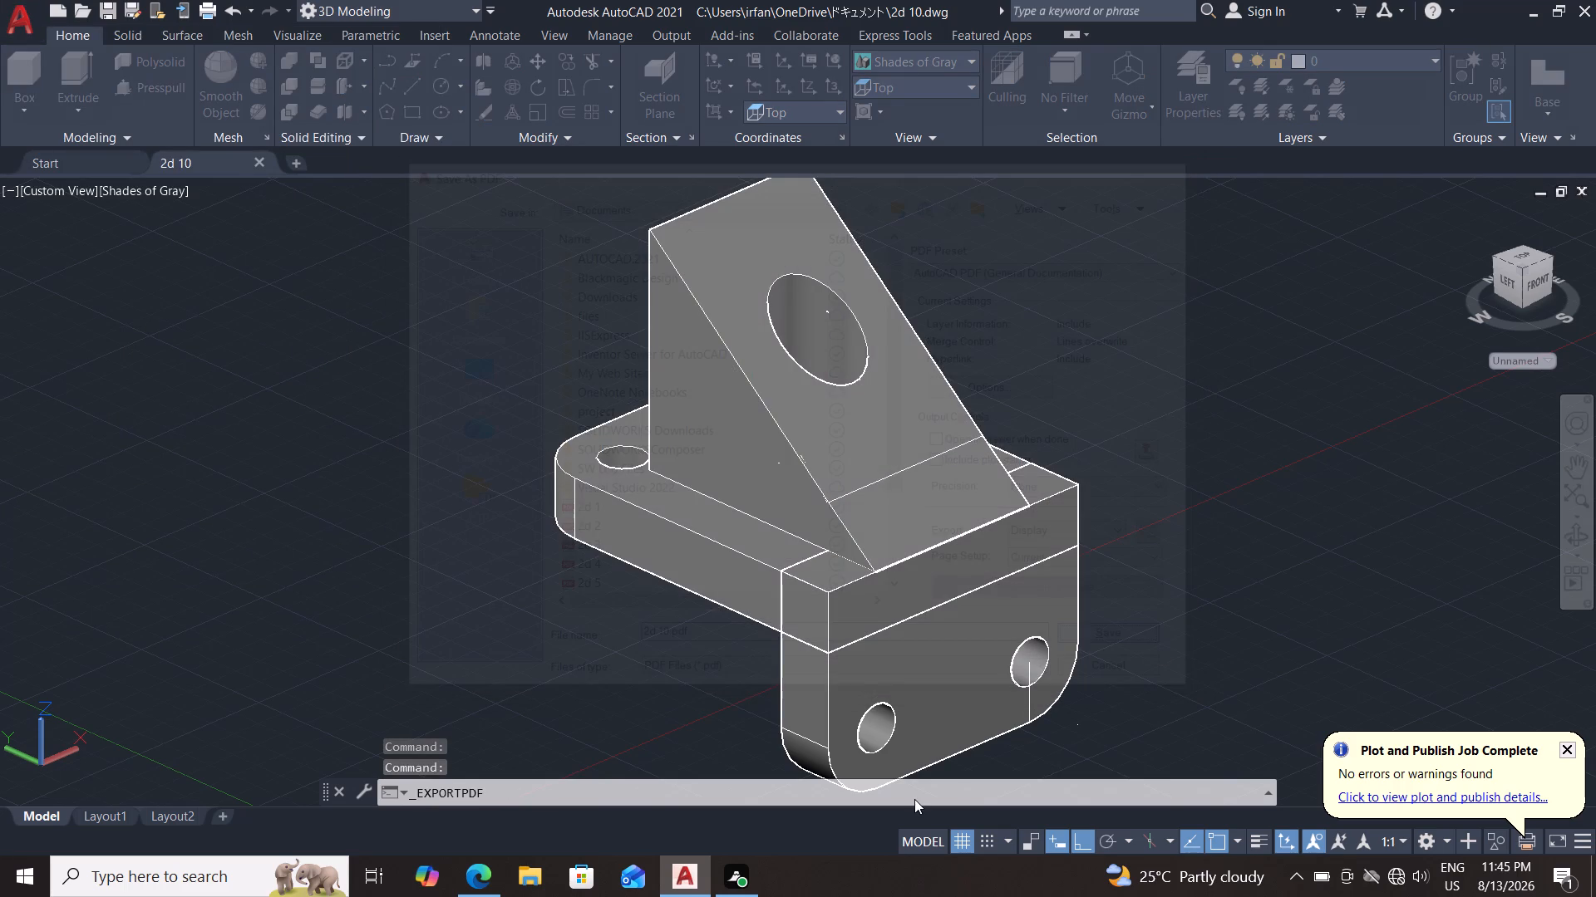